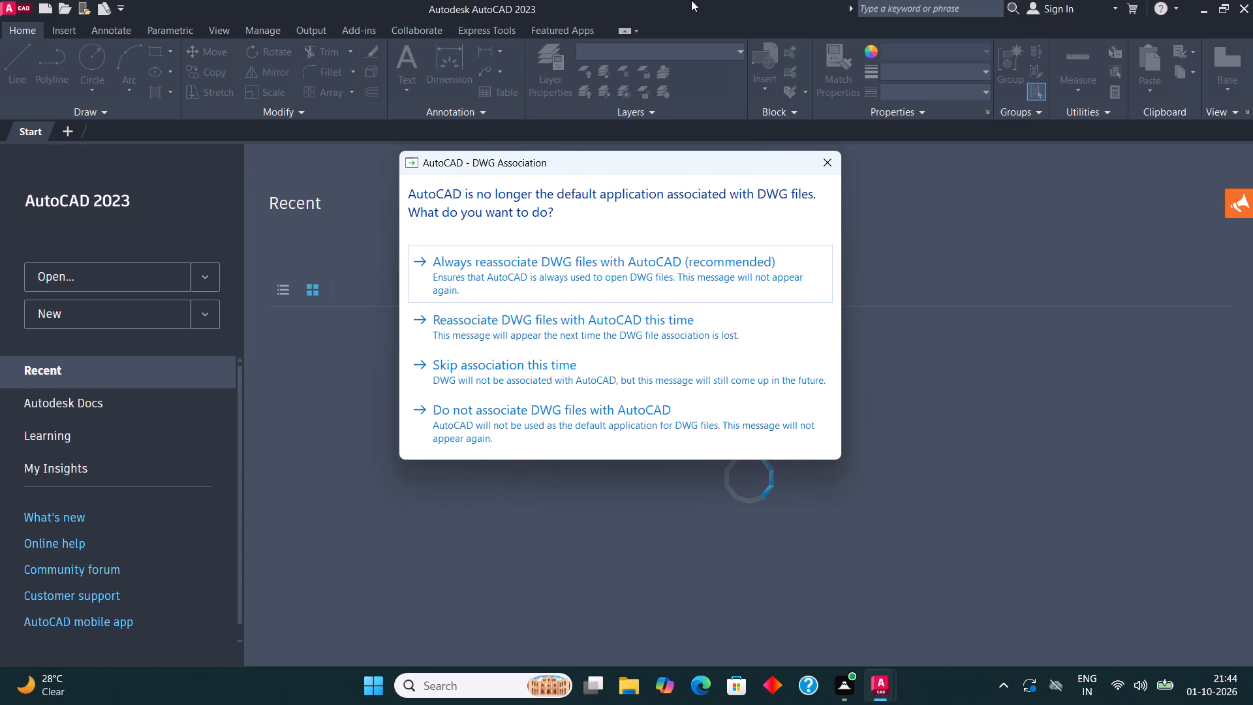
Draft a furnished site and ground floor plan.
Dismiss the DWG association prompt and create a new drawing from the acadiso.dwt template.
left_click(836, 162)
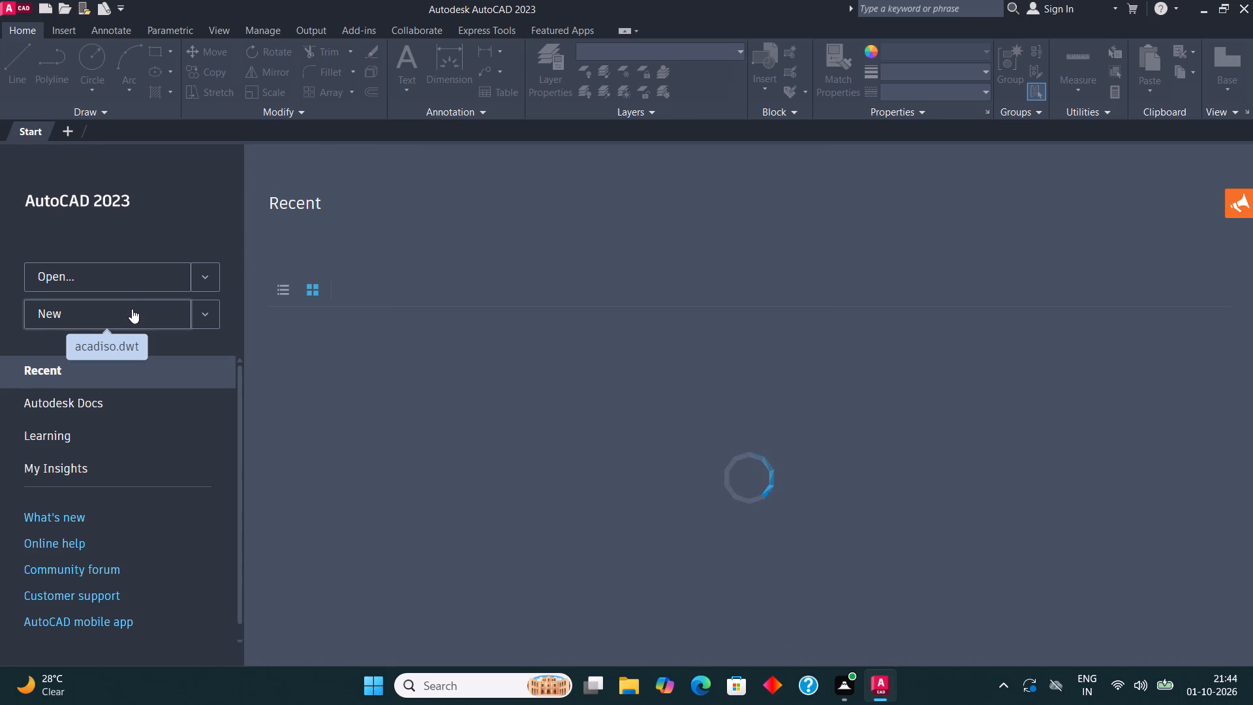
left_click(130, 311)
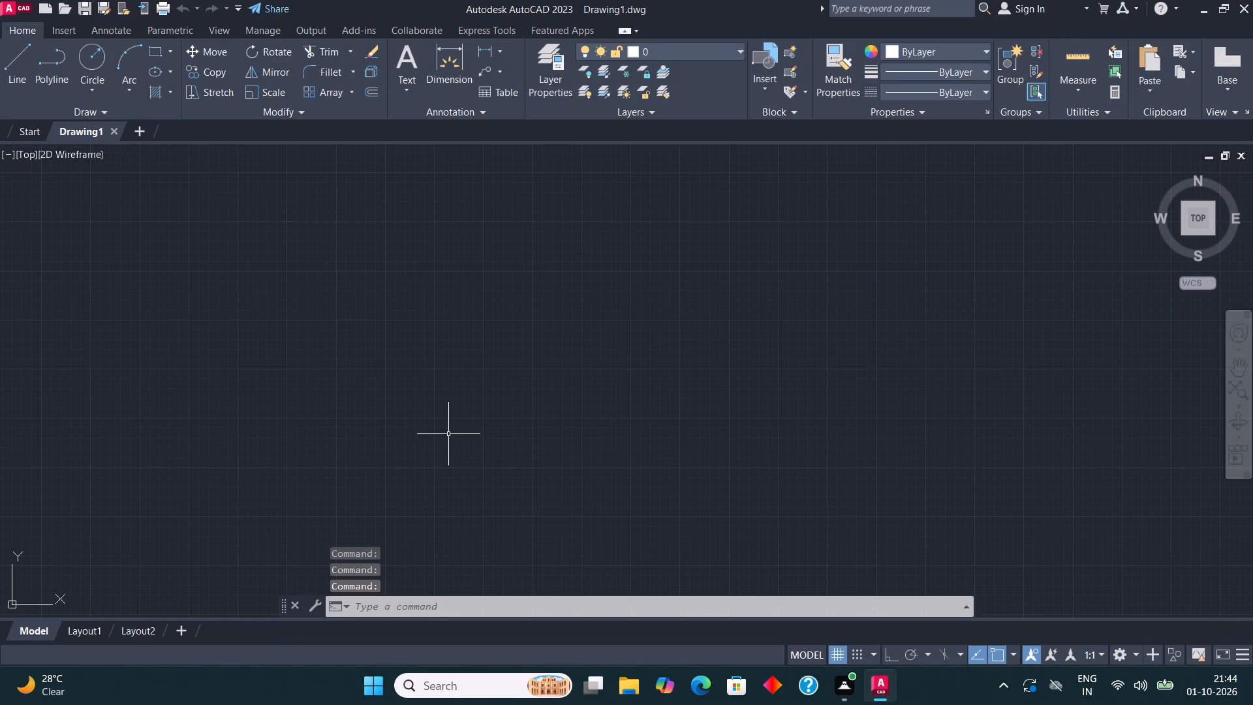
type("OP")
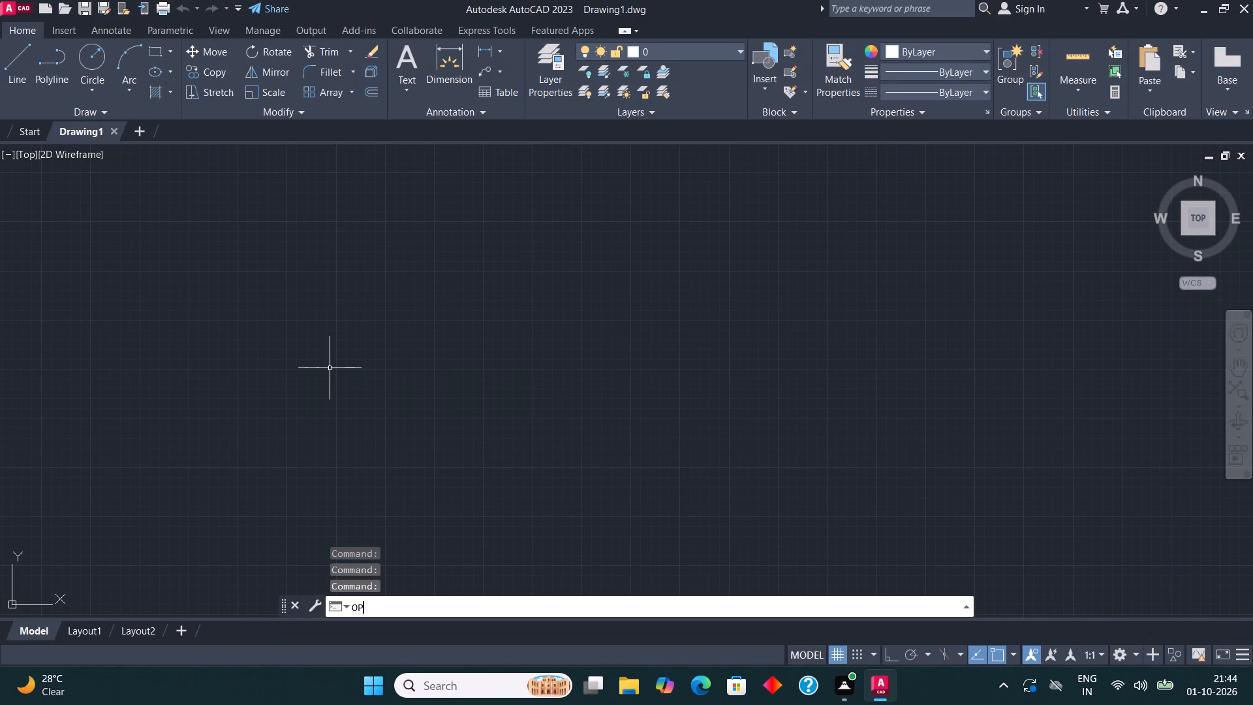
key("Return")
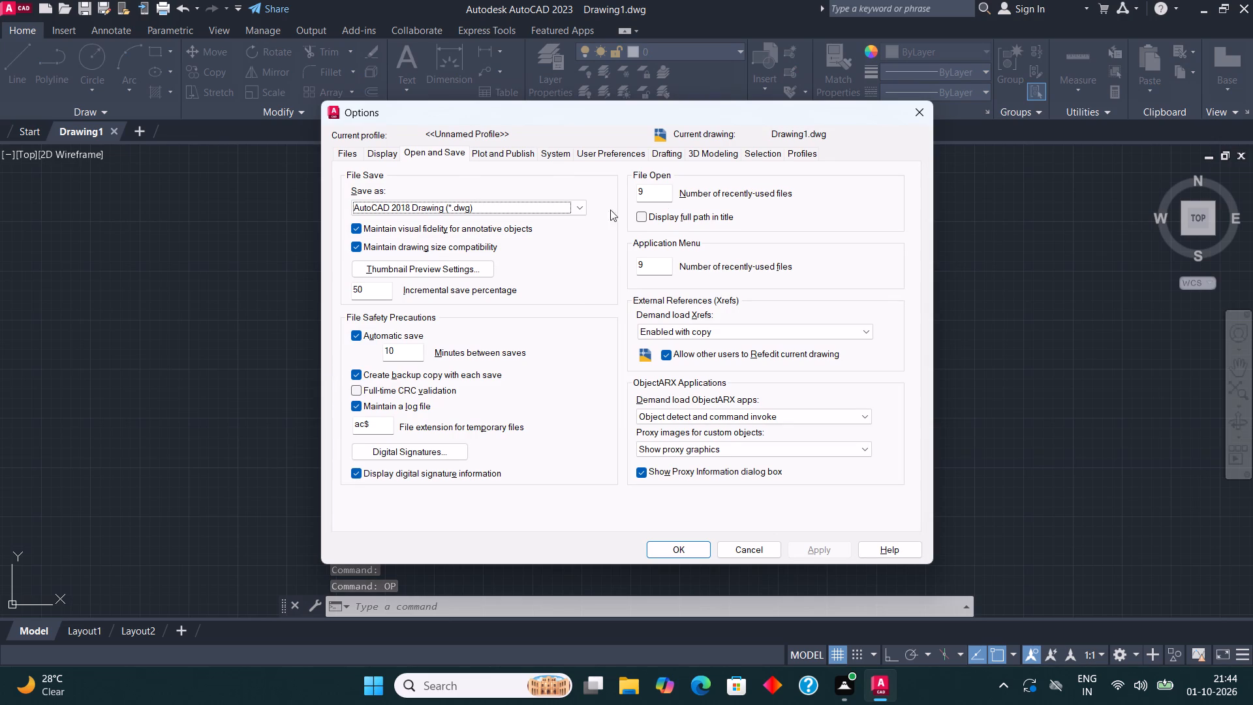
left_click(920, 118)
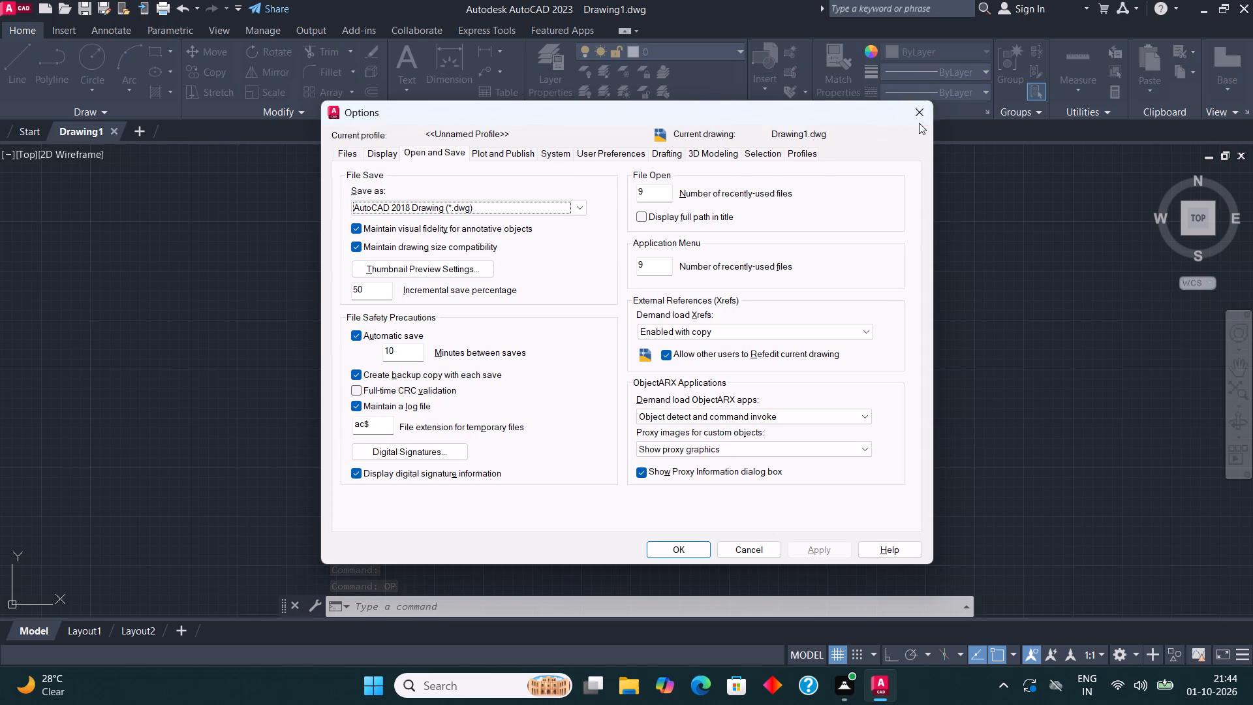
Set the drawing units to Architectural length with 0'-0" precision and the insertion scale to Inches.
type("UN")
key("Return")
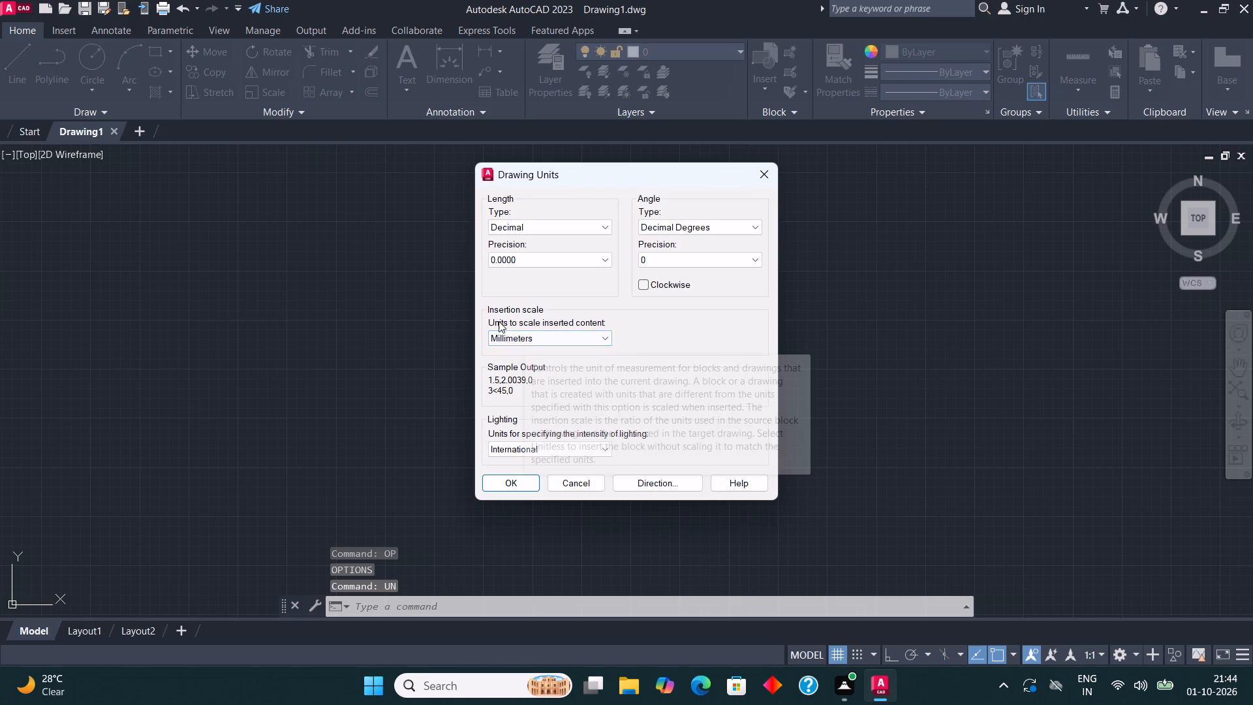
left_click(553, 225)
left_click(551, 243)
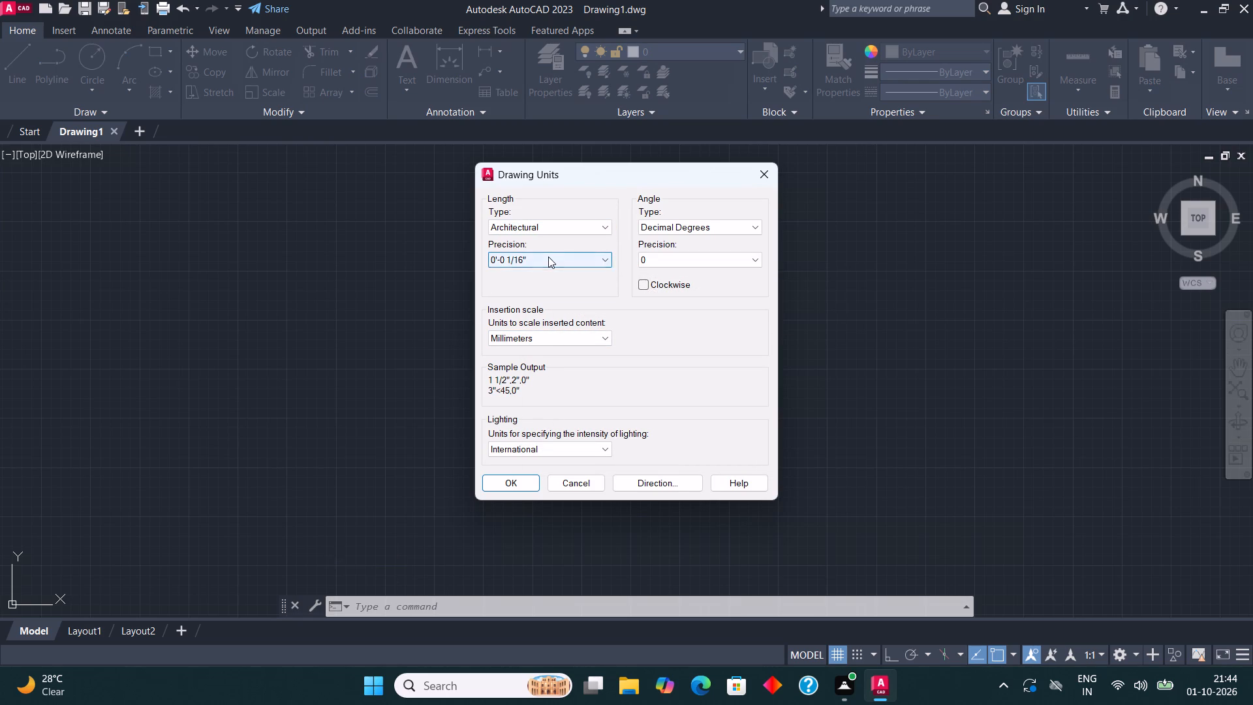
left_click(548, 257)
left_click(542, 276)
left_click(546, 334)
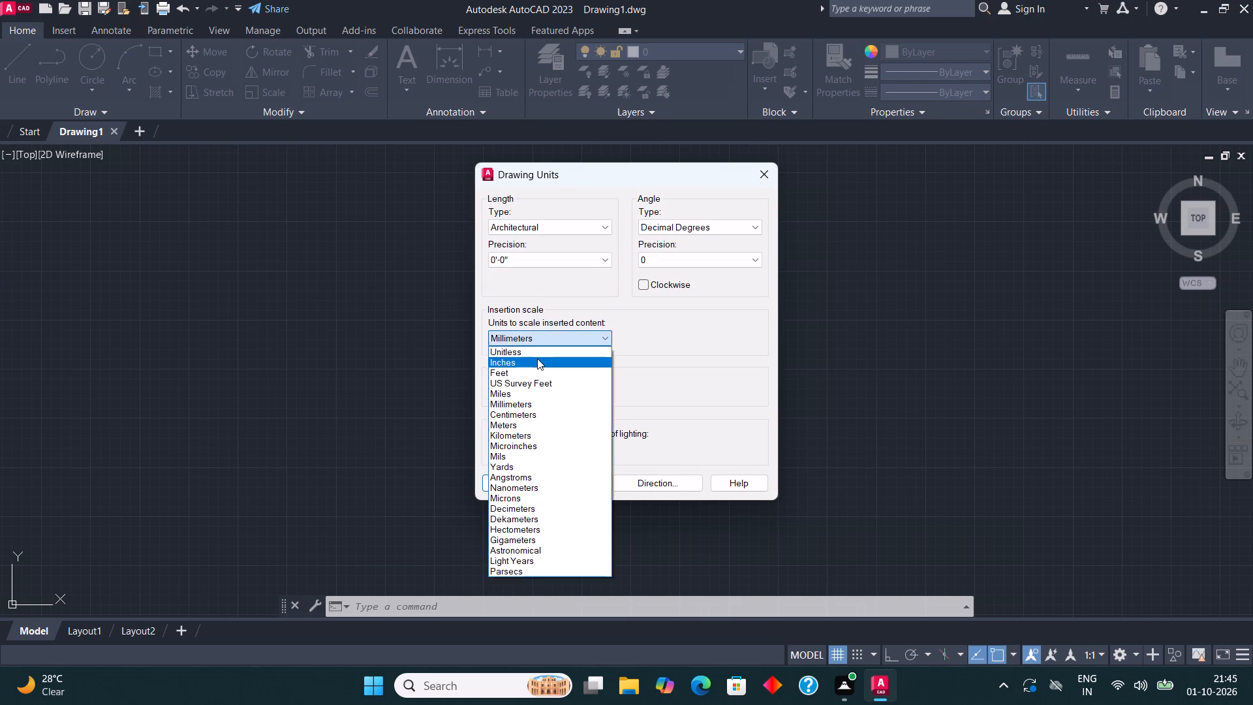
left_click(537, 358)
left_click(519, 481)
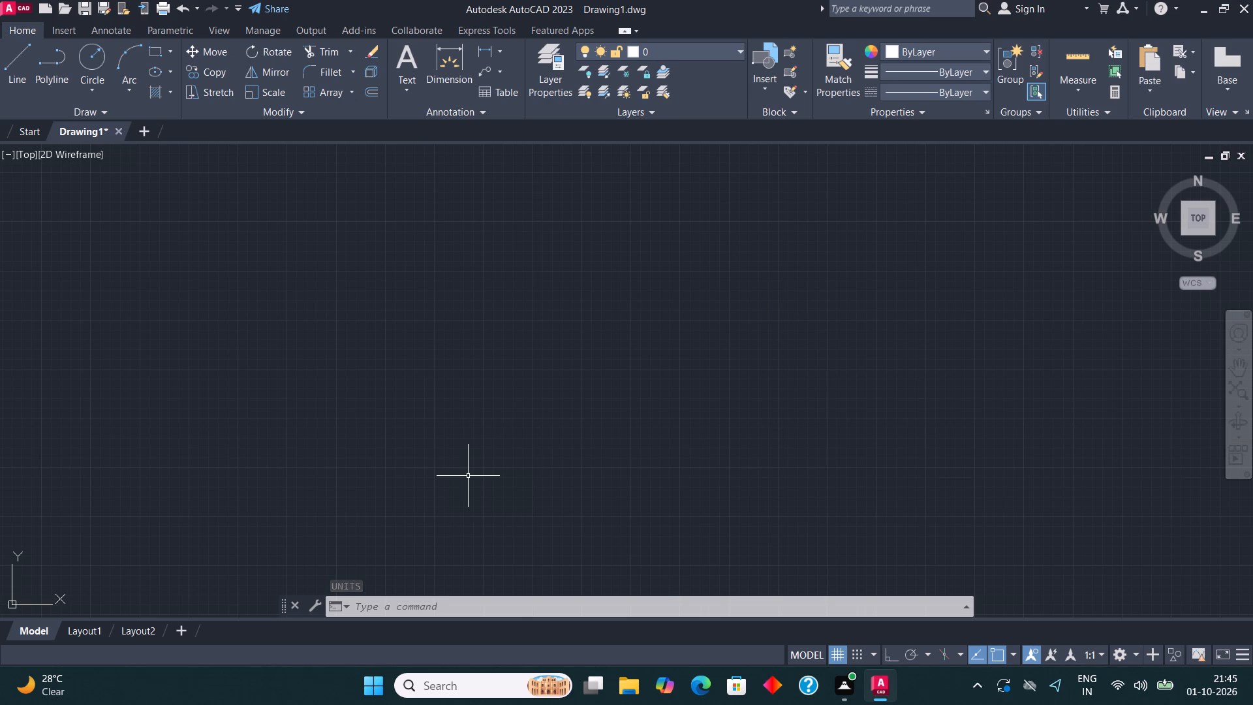
Modify the ISO-25 dimension style's primary units to Architectural format with 0'-0" precision.
type("DIM")
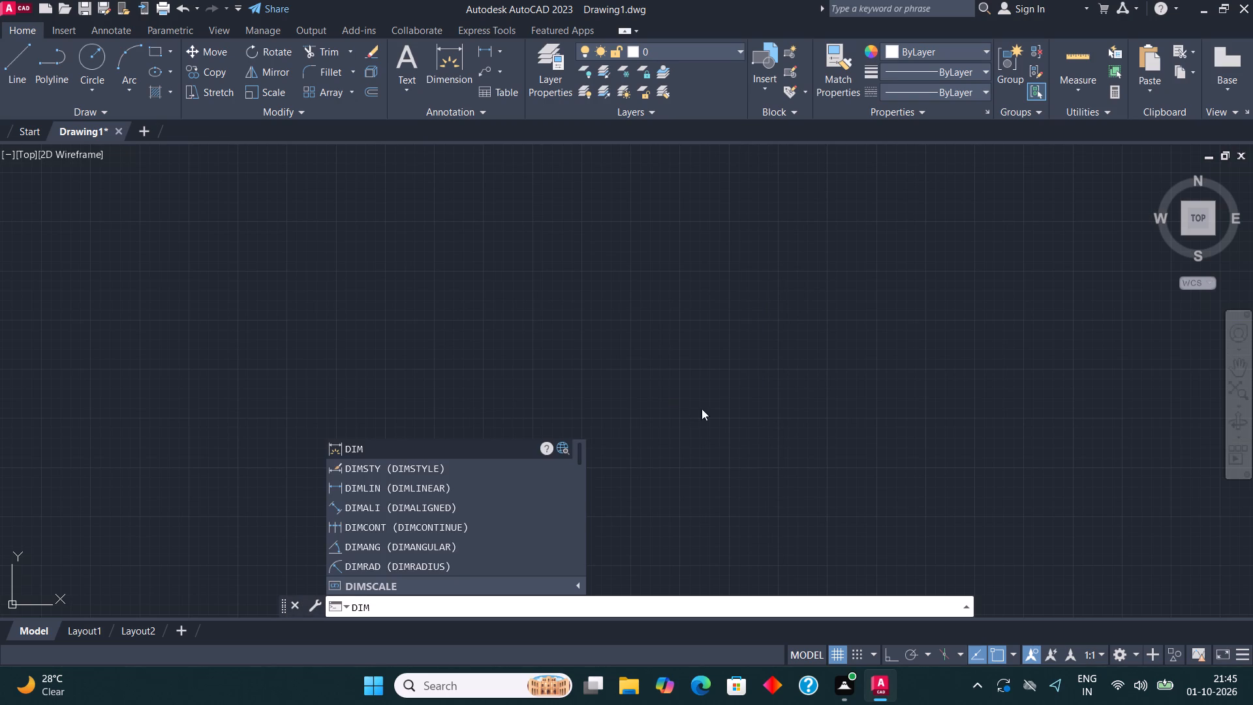
left_click(438, 465)
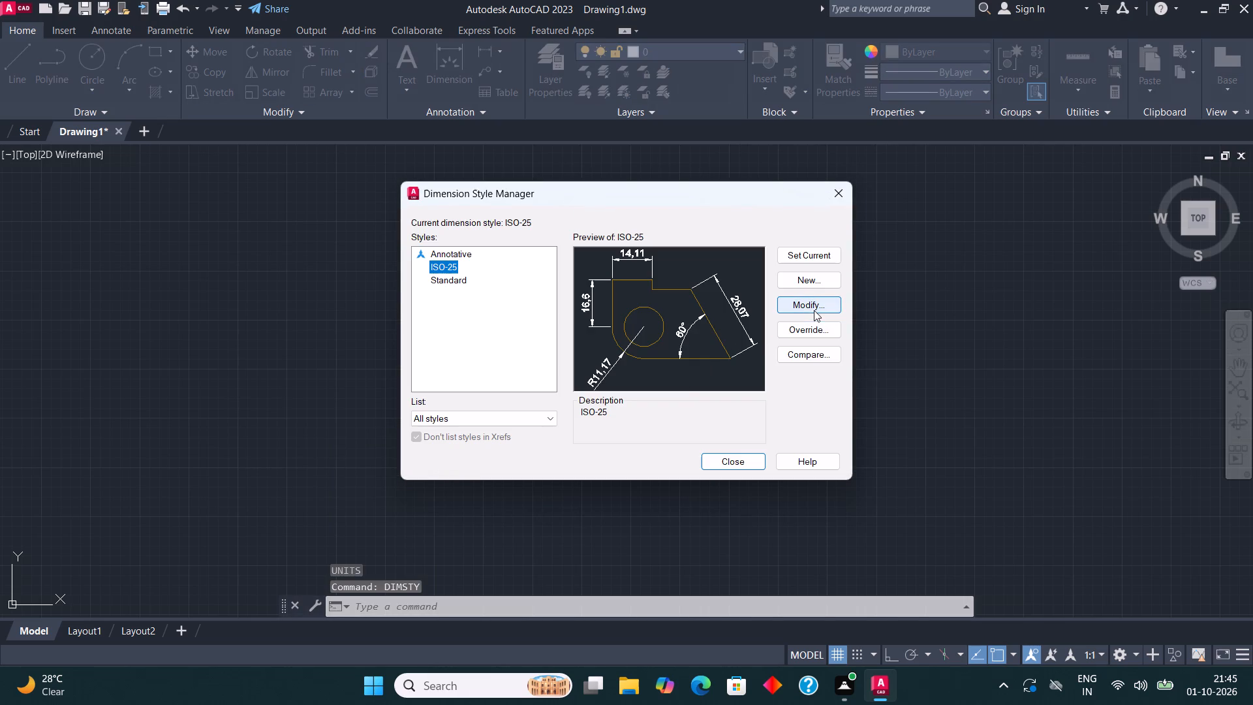
left_click(814, 310)
left_click(606, 161)
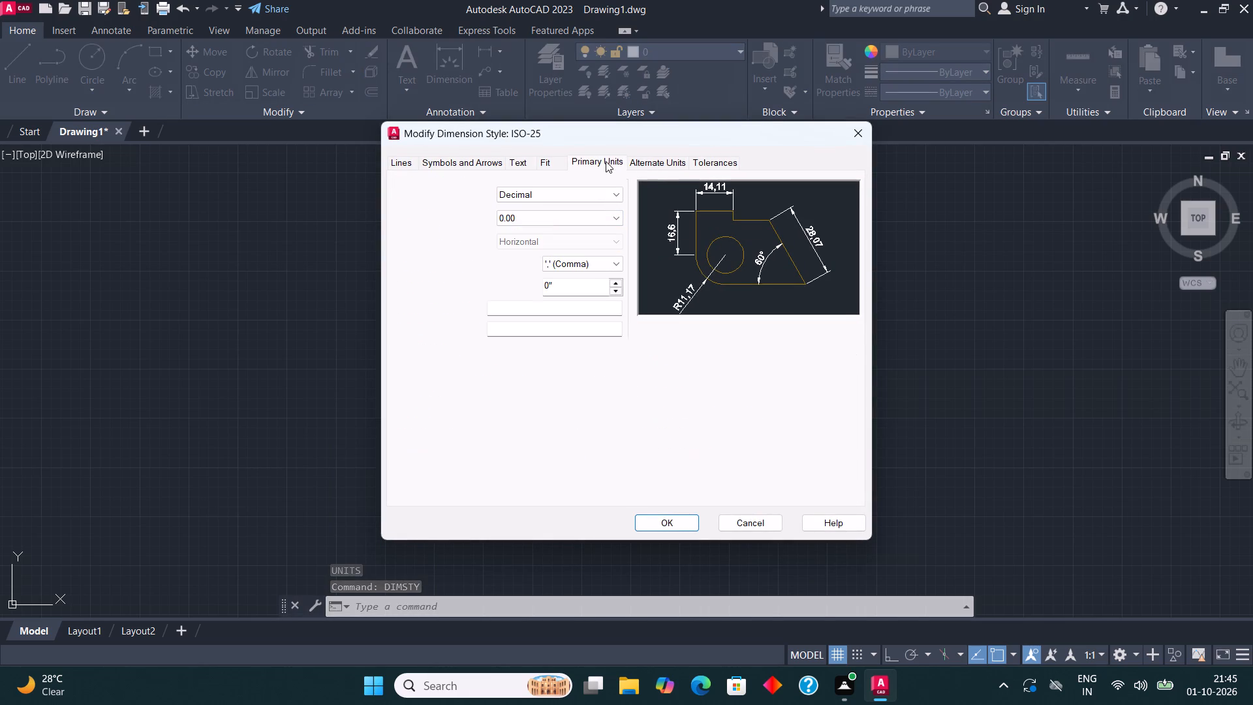
left_click(549, 191)
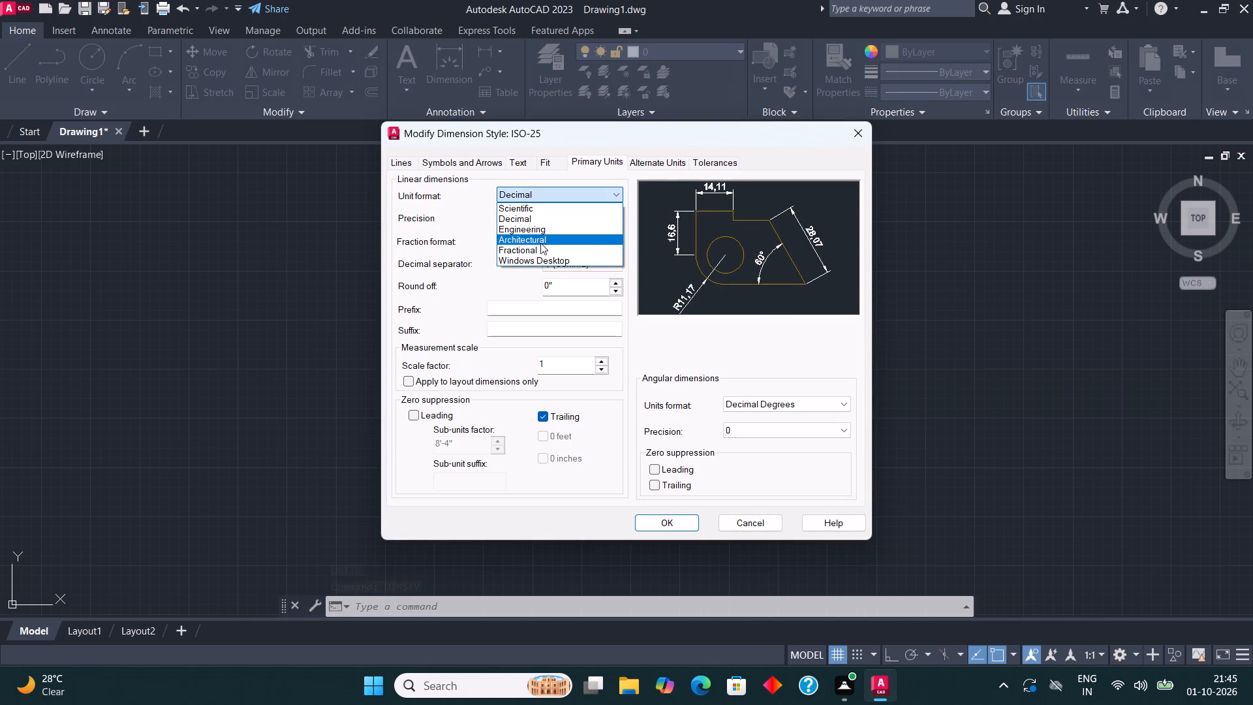
left_click(540, 242)
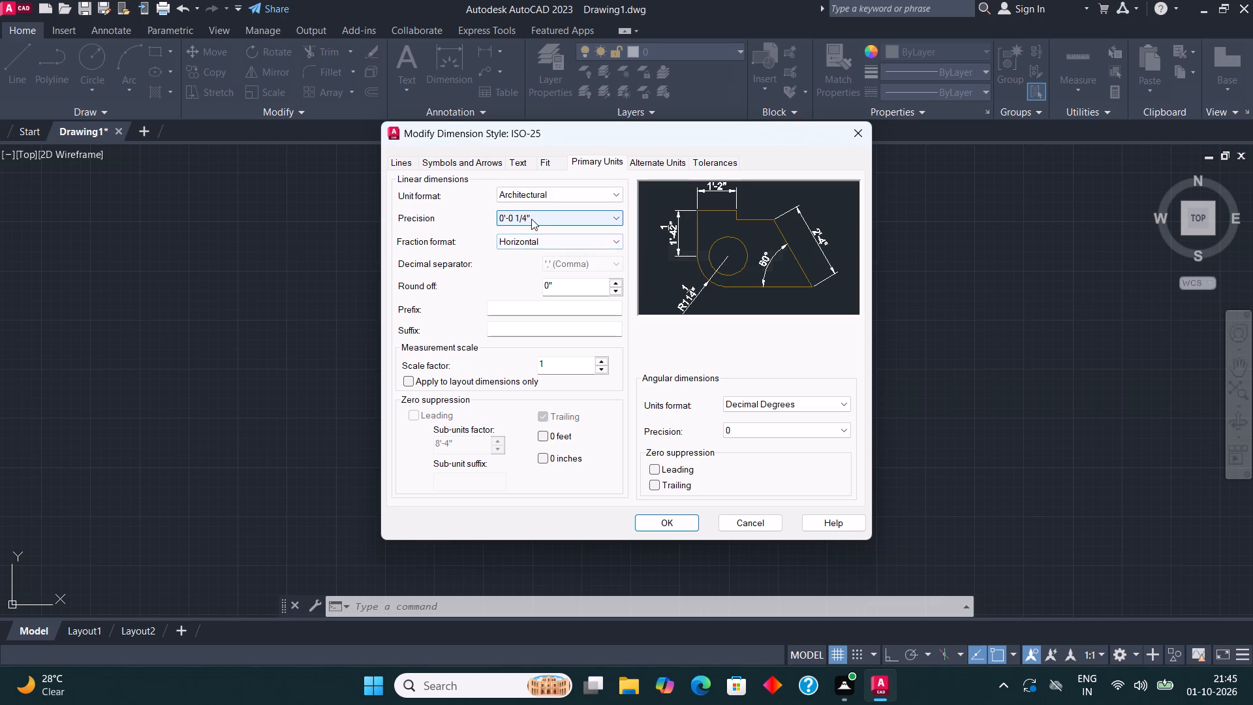
left_click(531, 219)
left_click(529, 232)
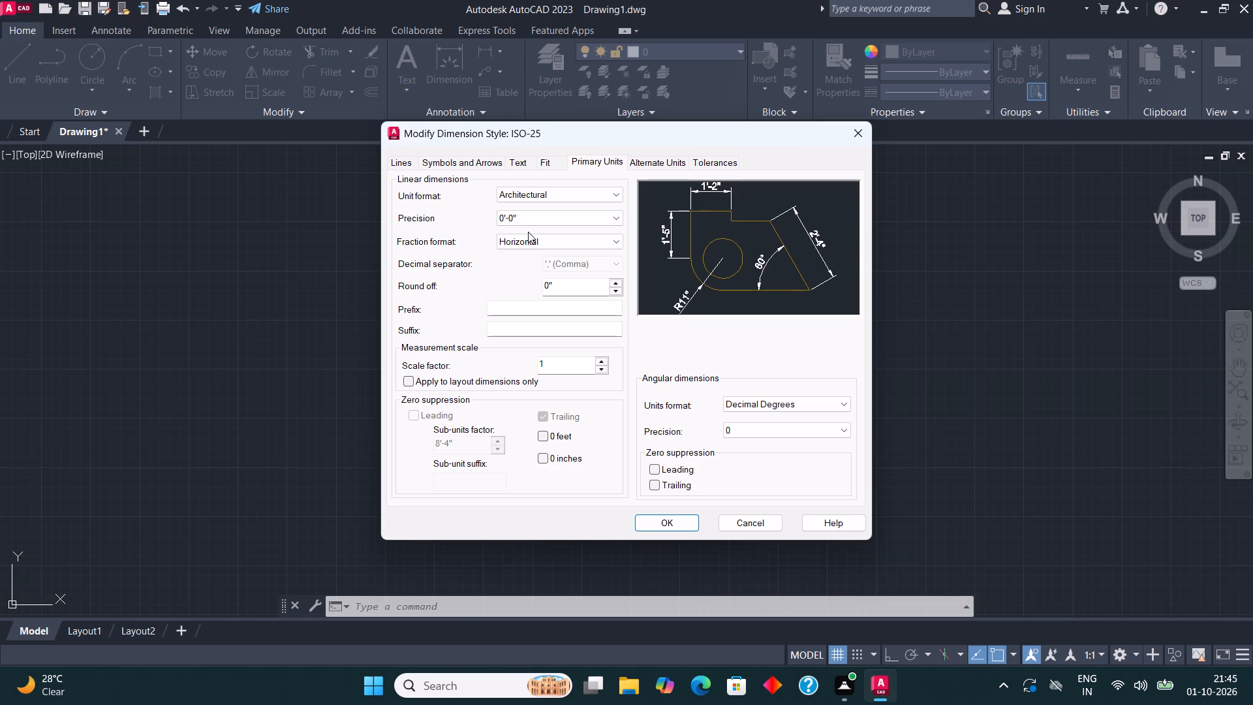
Set the ISO-25 dimension text height to 10", make the style current and close the style manager.
left_click(513, 158)
left_click_drag(601, 279, 498, 279)
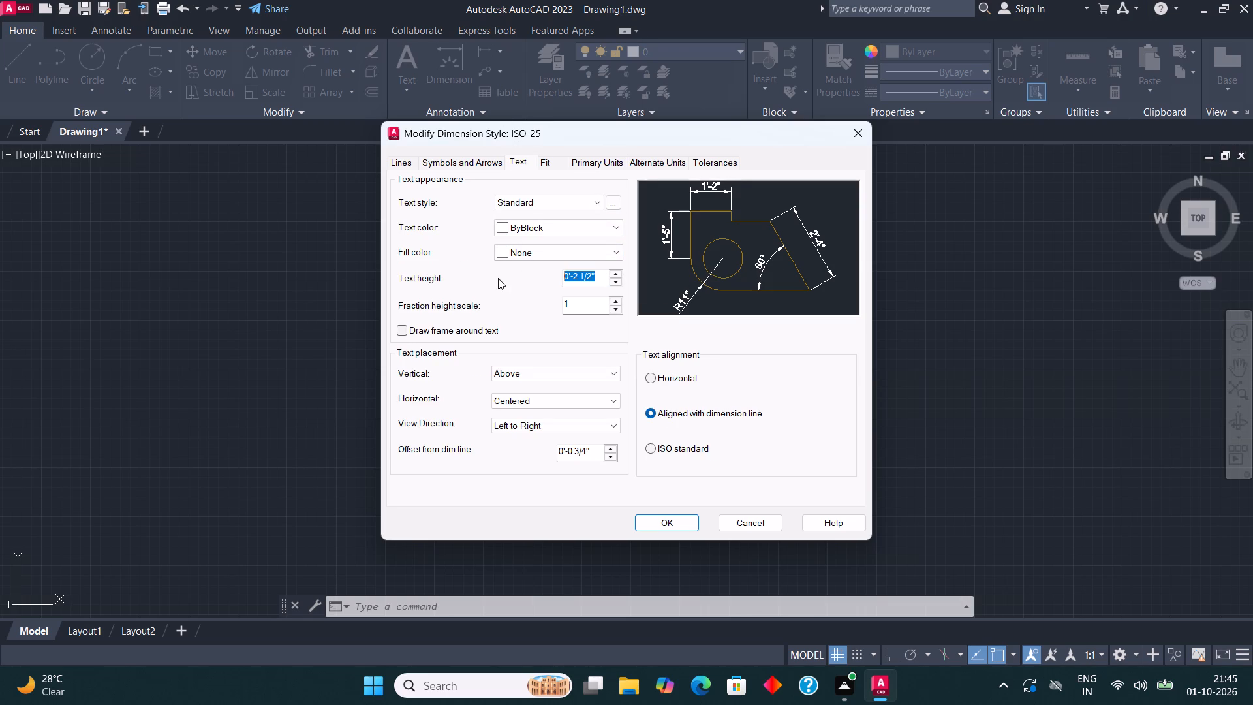
type("10\"")
left_click(666, 521)
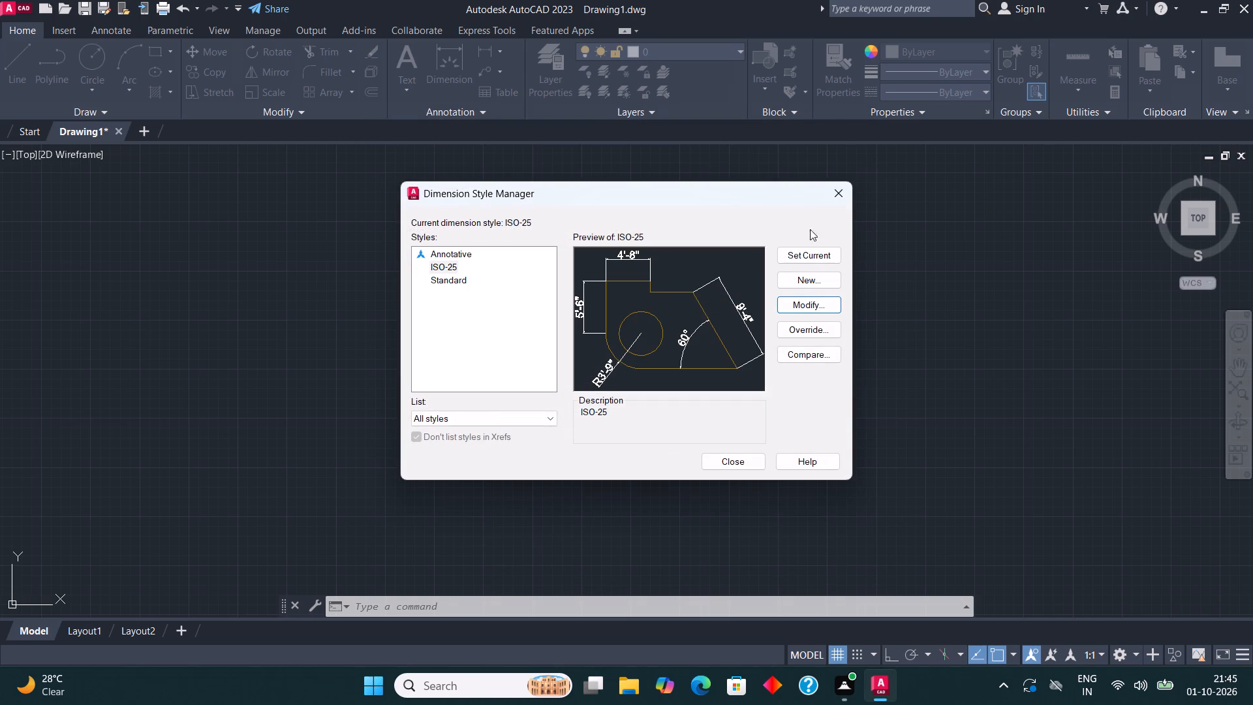
left_click(796, 260)
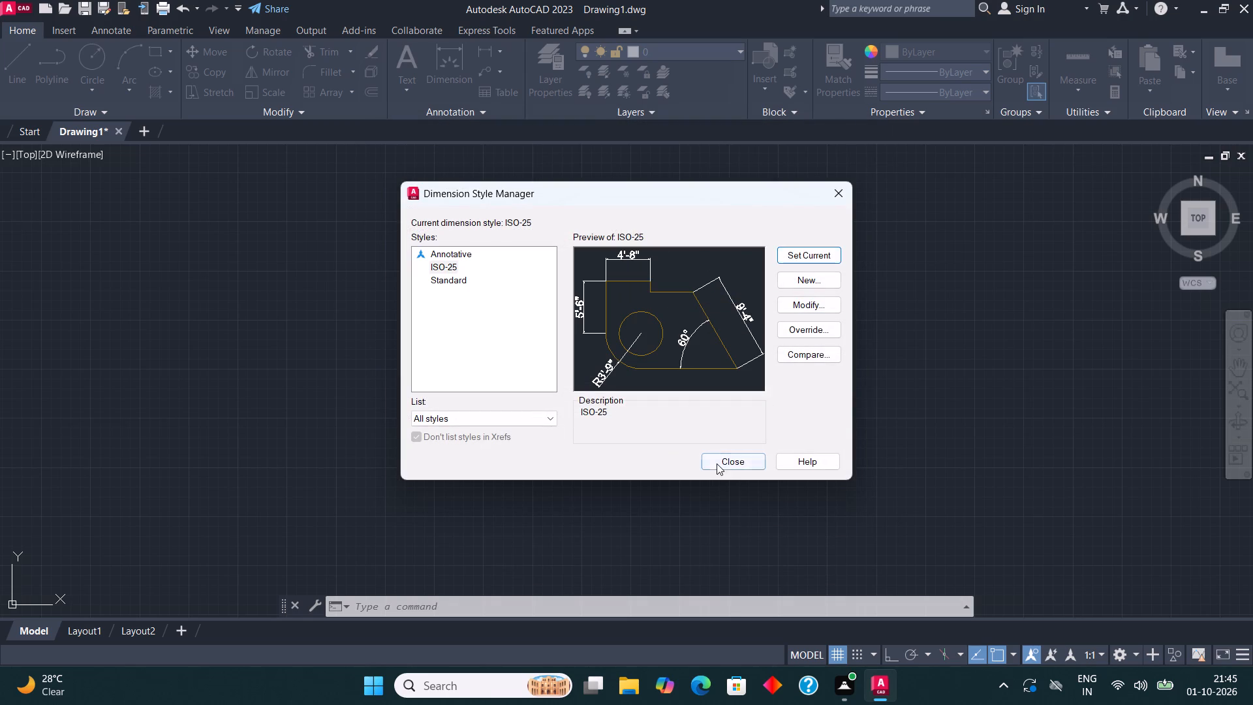
left_click(717, 463)
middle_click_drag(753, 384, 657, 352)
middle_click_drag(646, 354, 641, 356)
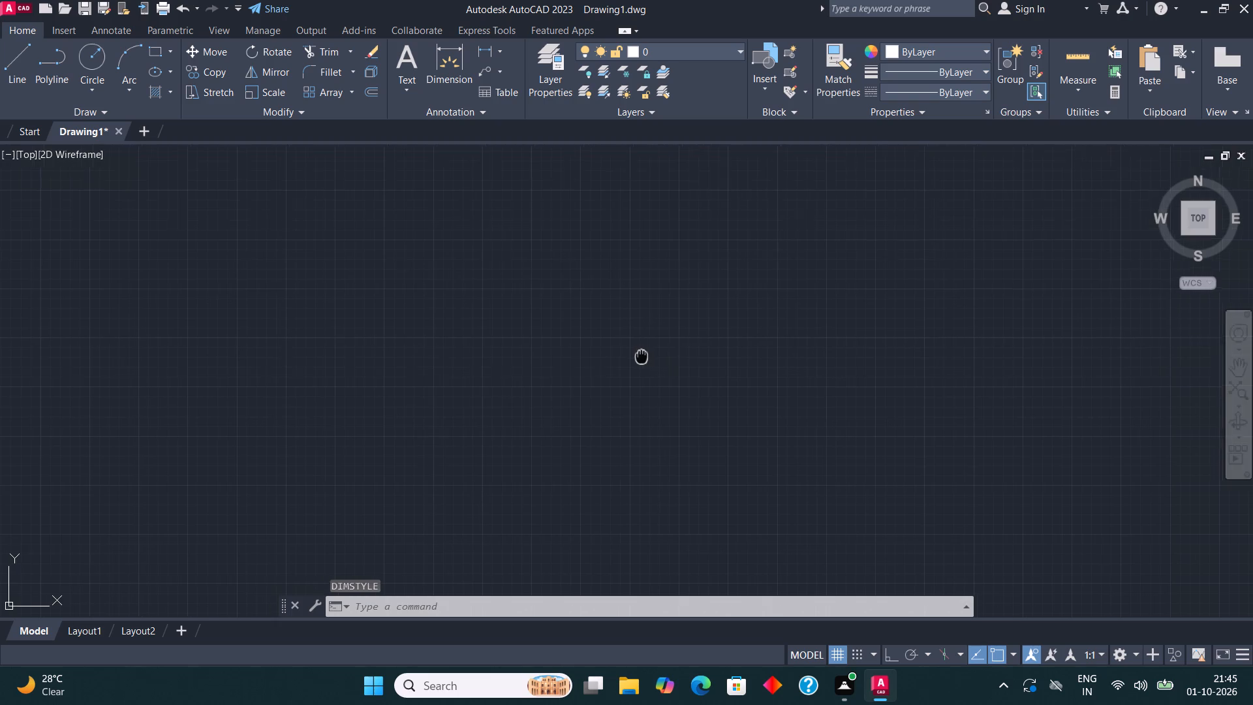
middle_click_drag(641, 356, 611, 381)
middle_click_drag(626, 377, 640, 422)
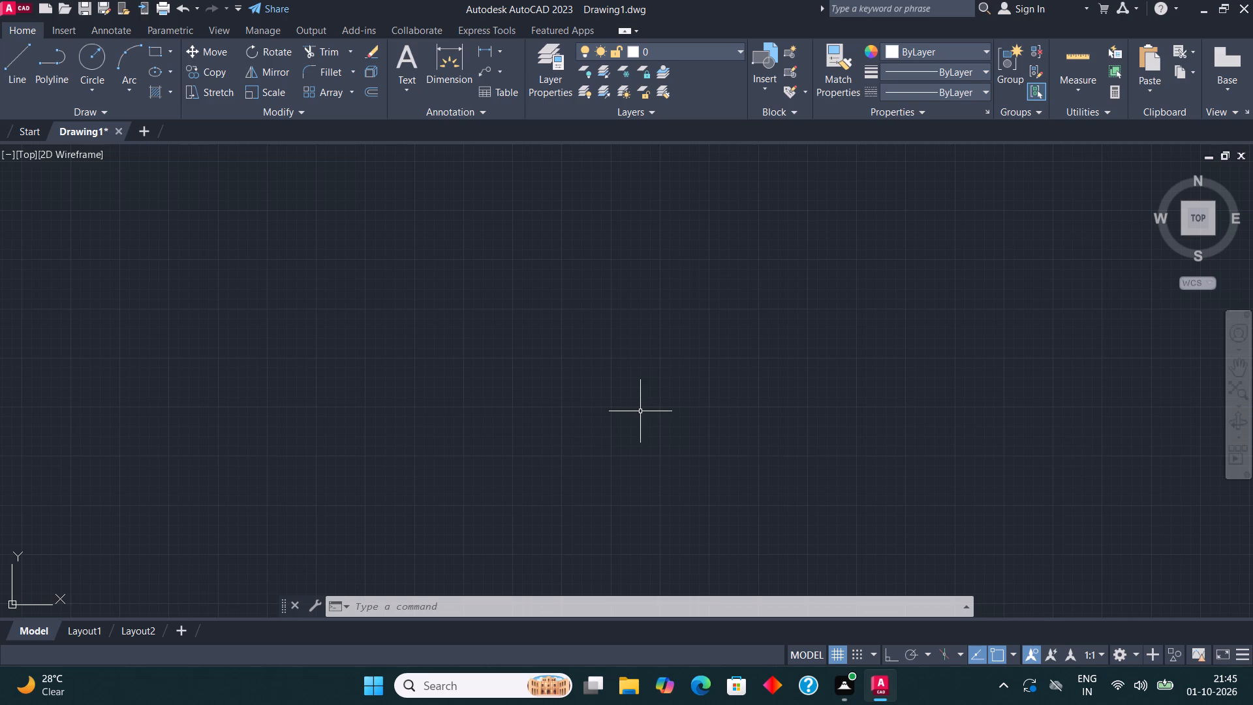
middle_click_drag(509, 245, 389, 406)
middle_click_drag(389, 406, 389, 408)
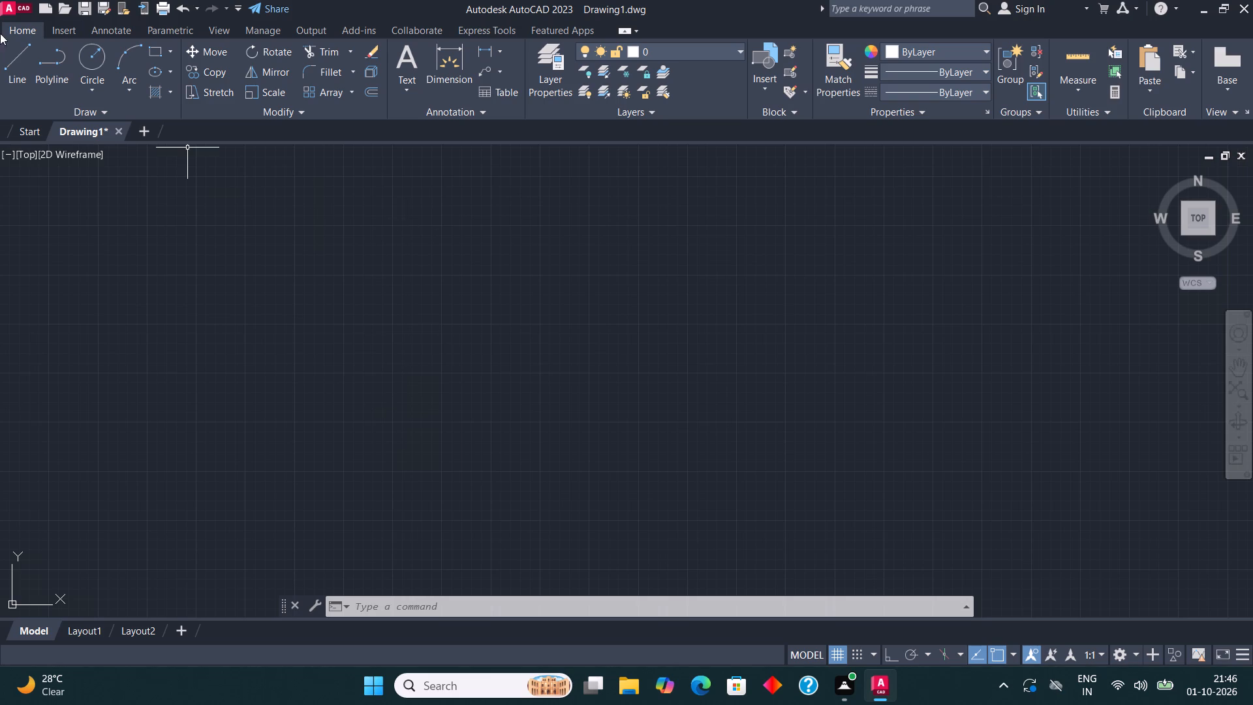
Draw a closed rectangular outline with Ortho on, 10'1.5" wide and 10'4.5" high, using the Line tool.
left_click(8, 62)
left_click(20, 66)
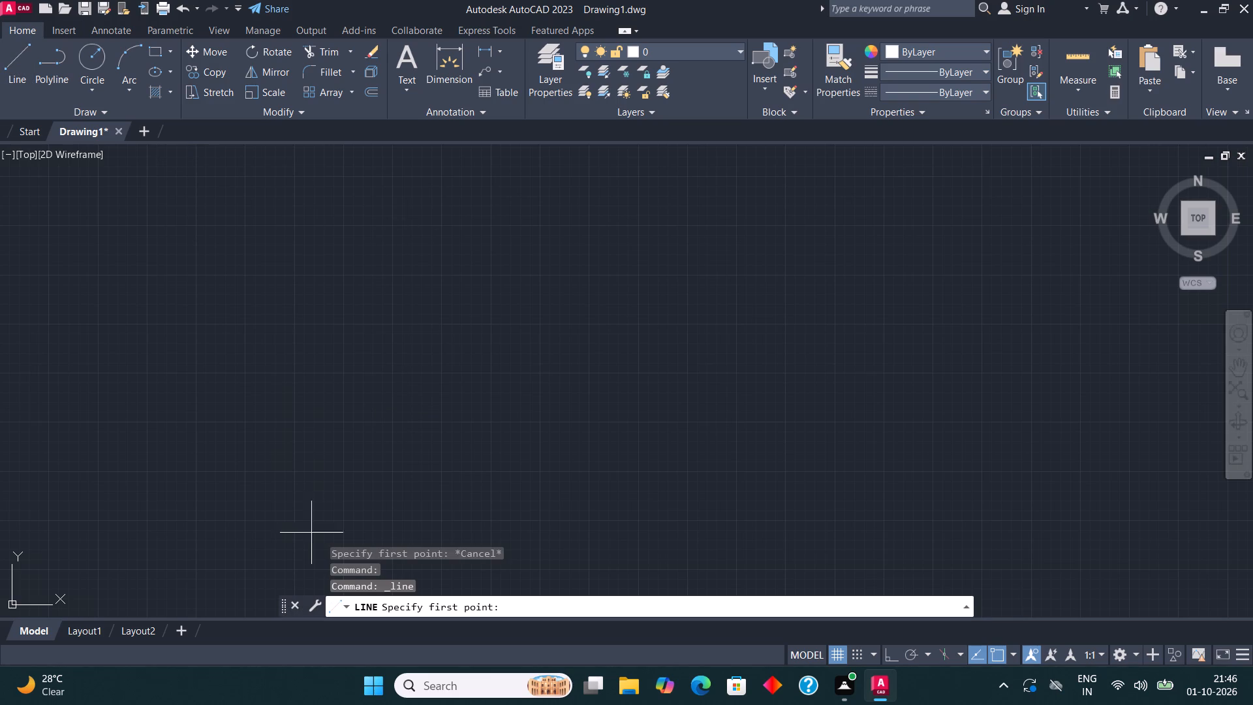
left_click(292, 453)
key("F8")
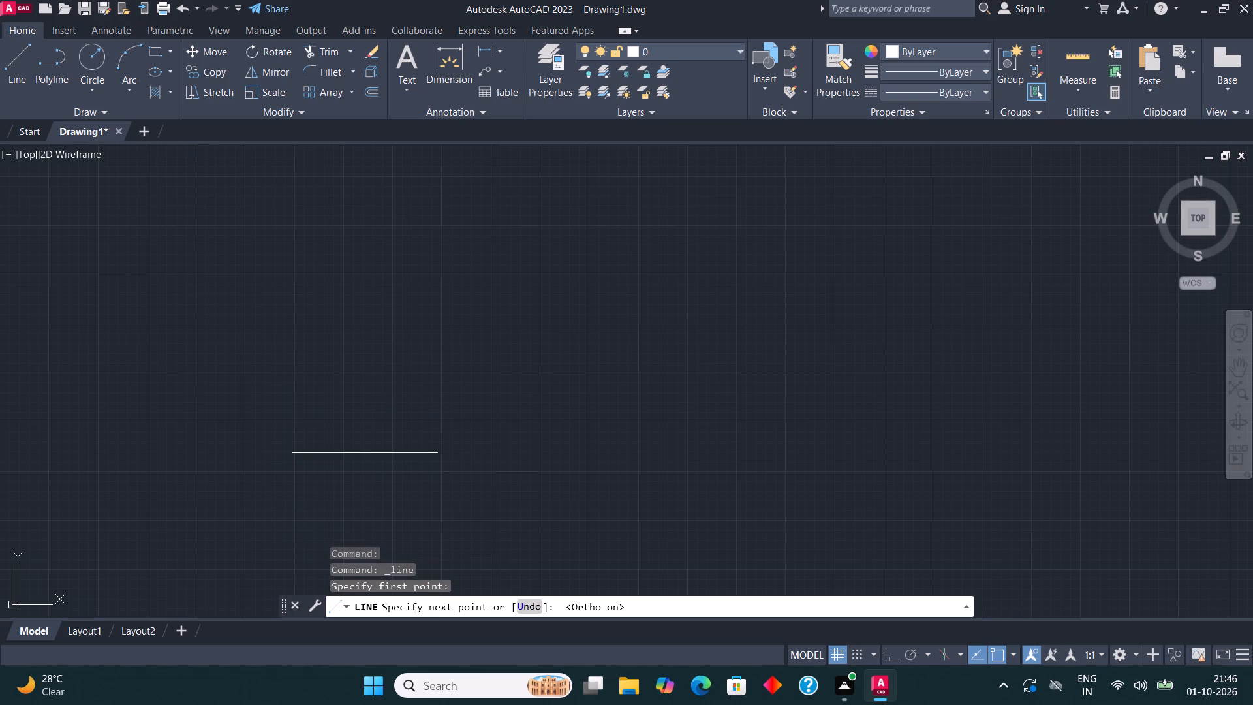
type("10'")
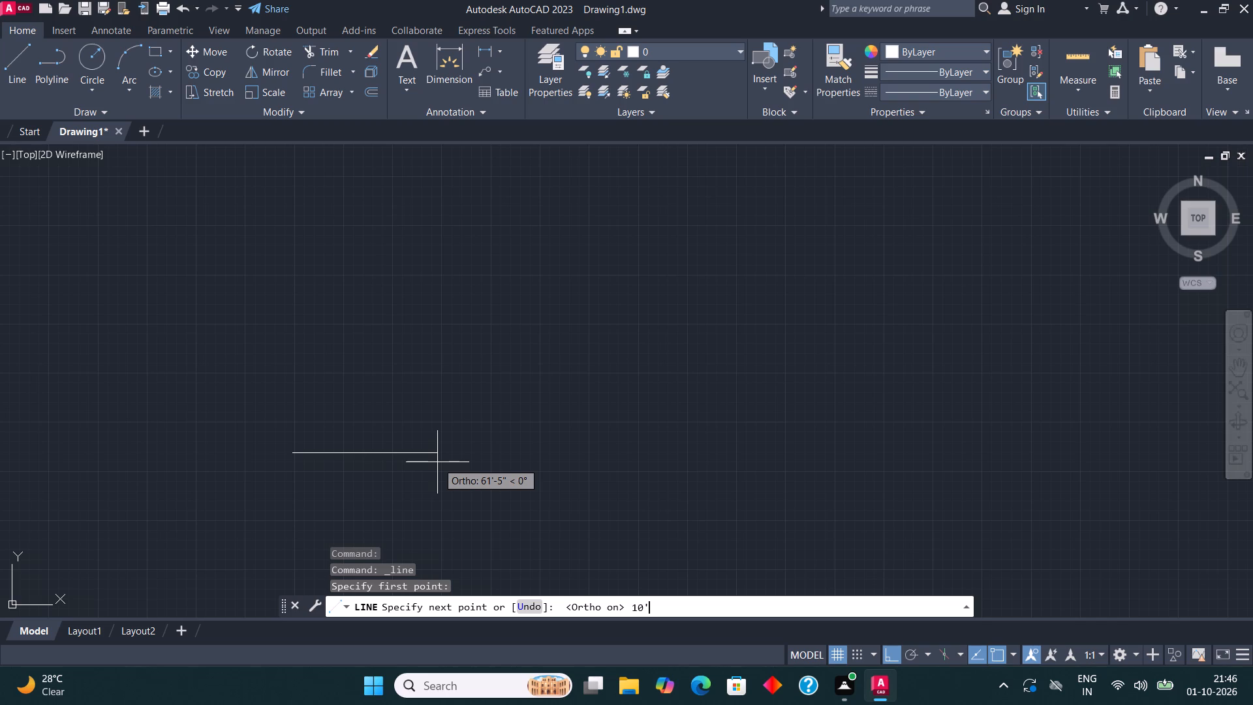
type("1.5\"")
key("Return")
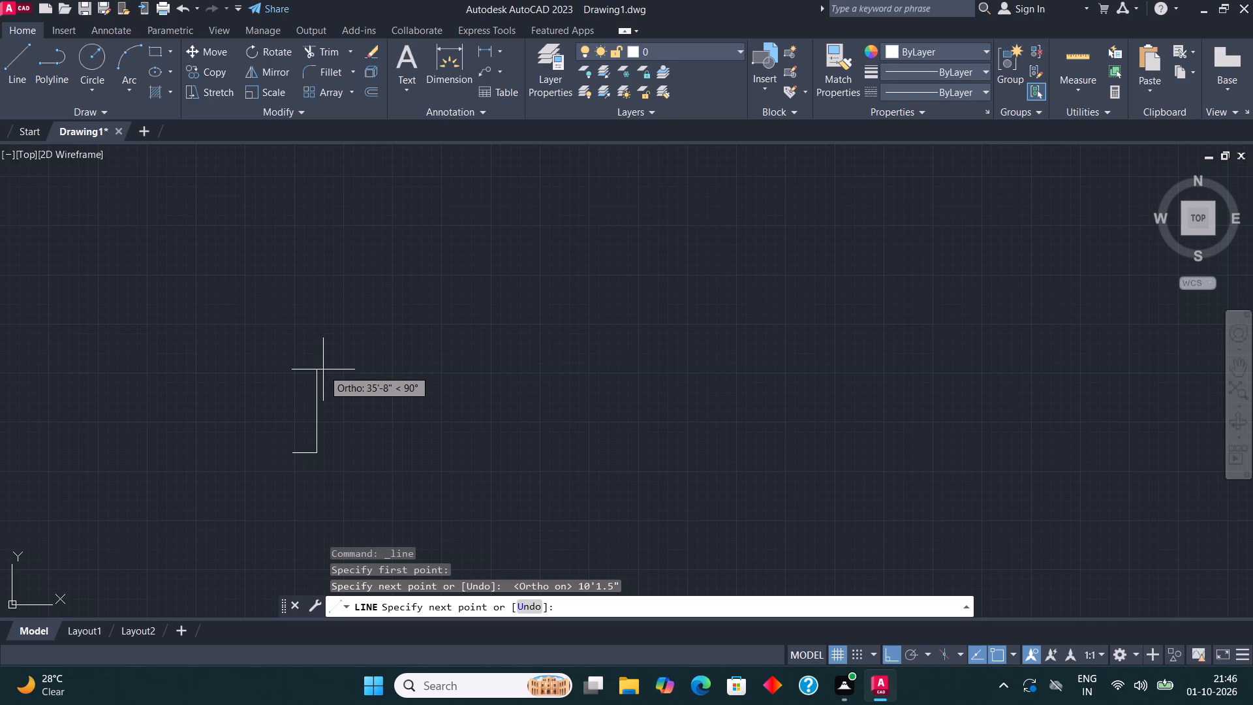
type("10'4.5\"")
key("Return")
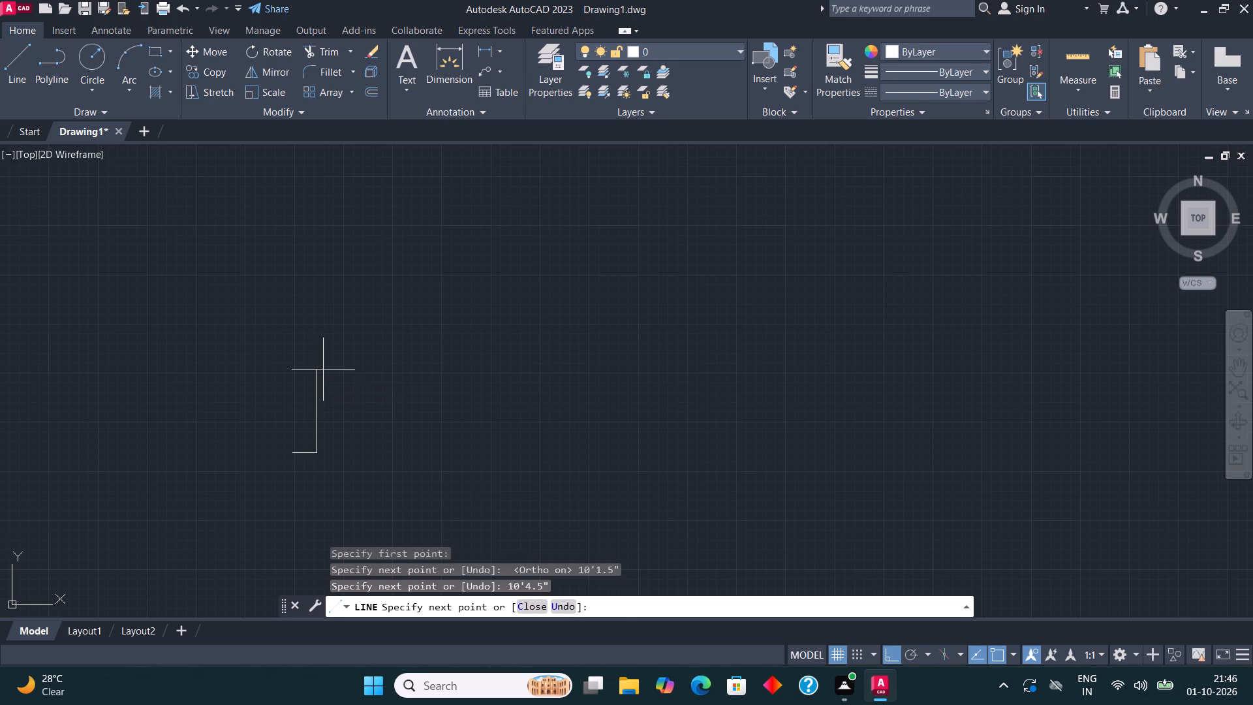
scroll(288, 433, "up", 4)
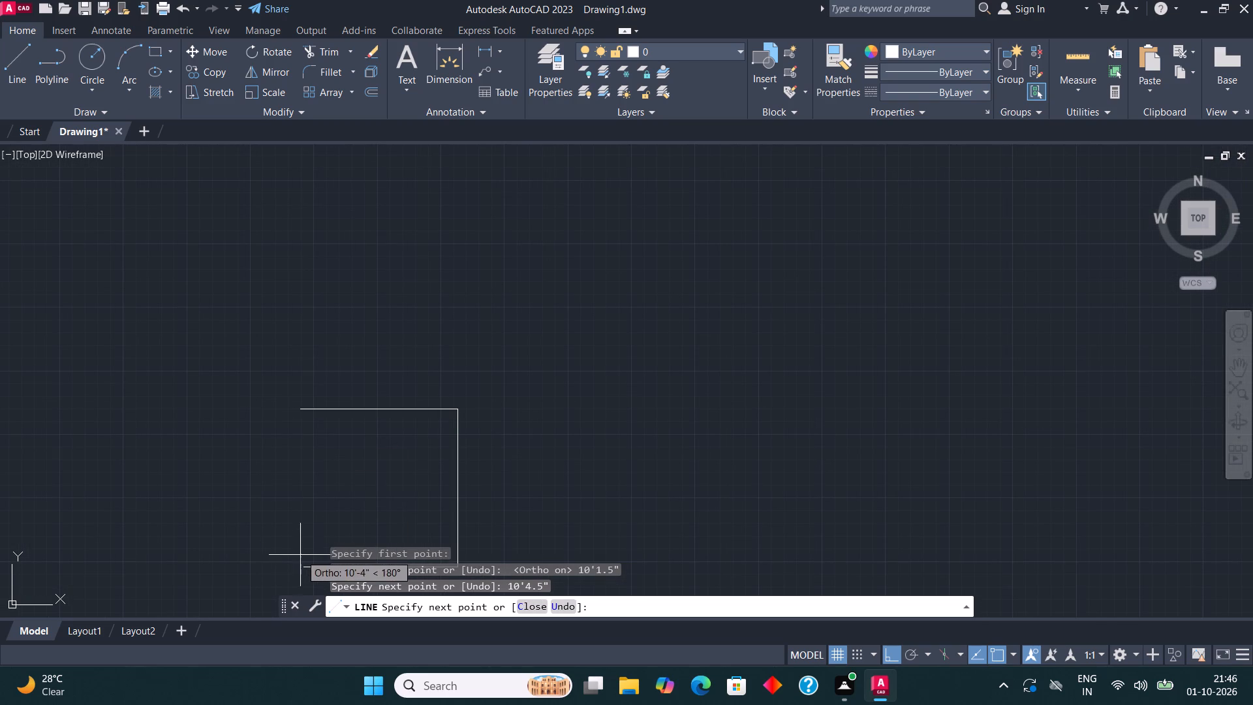
left_click(306, 452)
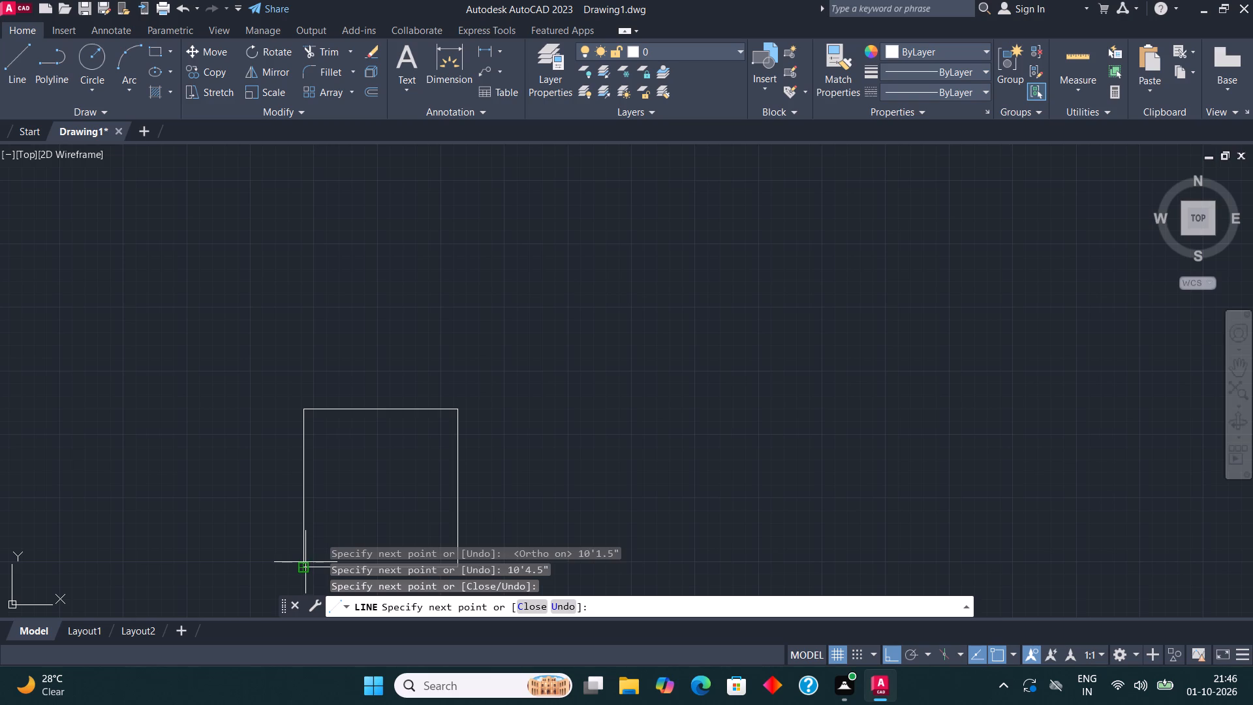
left_click(305, 562)
key("Escape")
Offset the top edge of the room outline outward by 4.5".
middle_click_drag(525, 437, 577, 320)
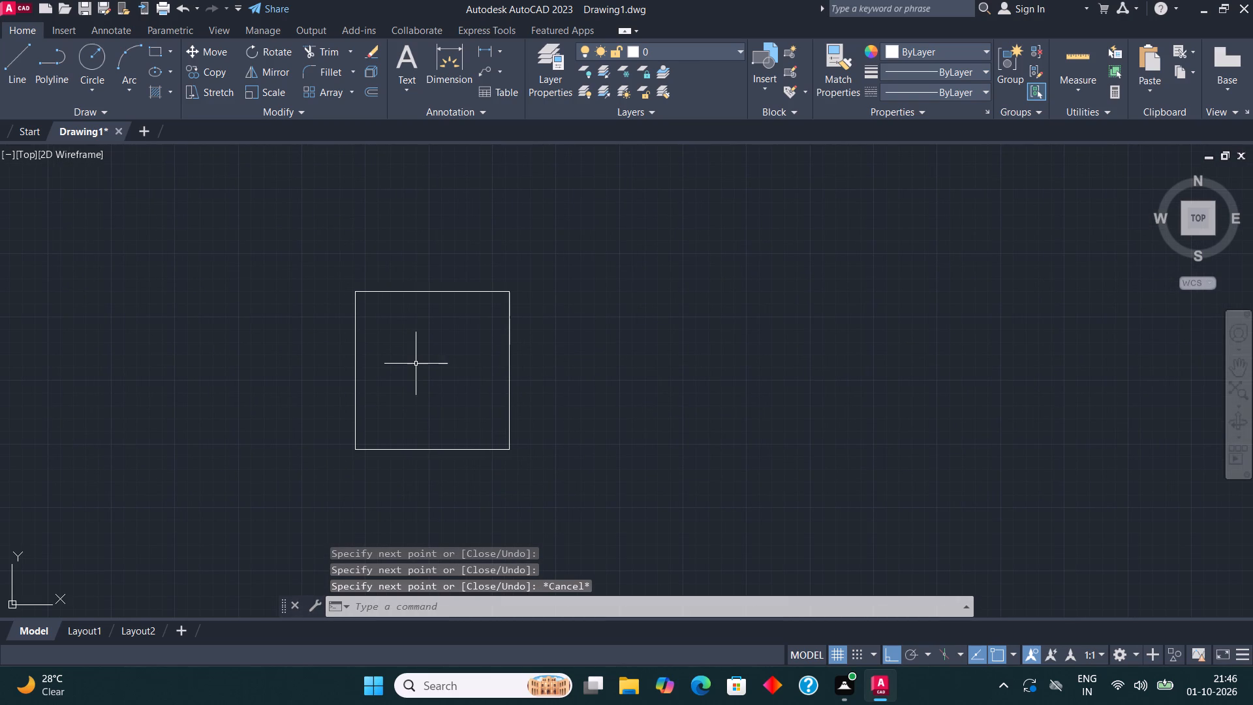
scroll(415, 355, "up", 1)
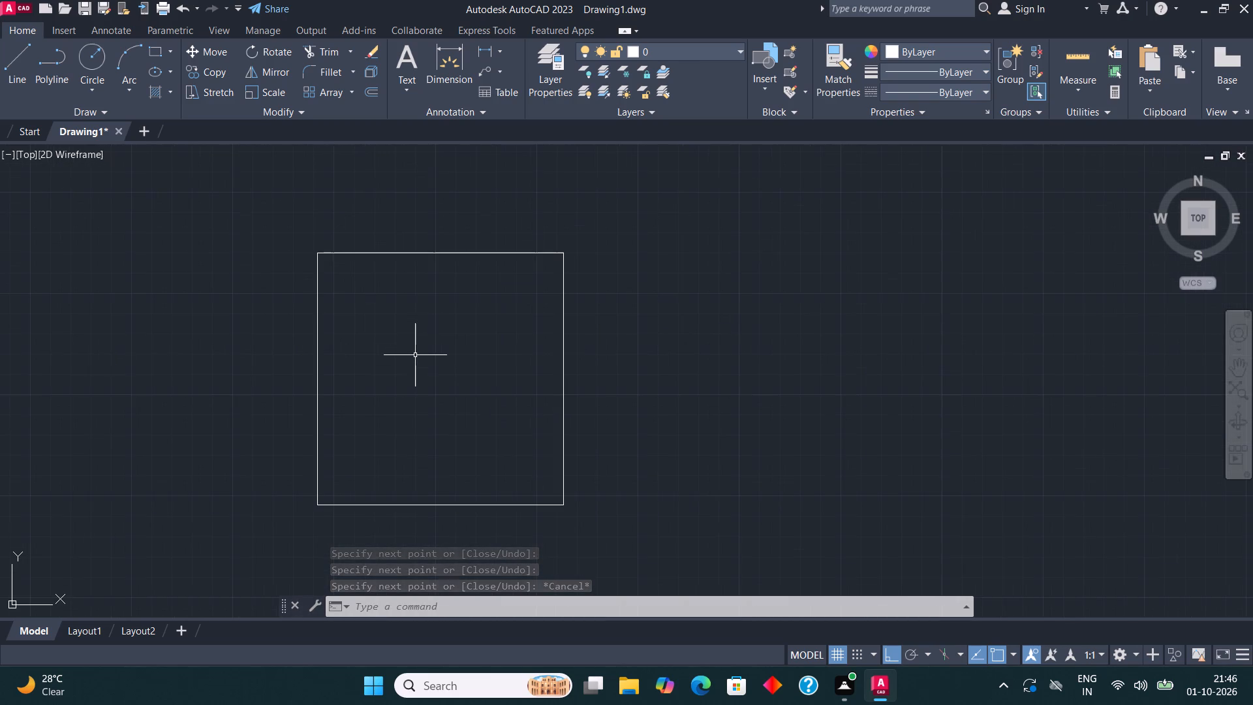
left_click_drag(622, 399, 613, 383)
left_click(294, 217)
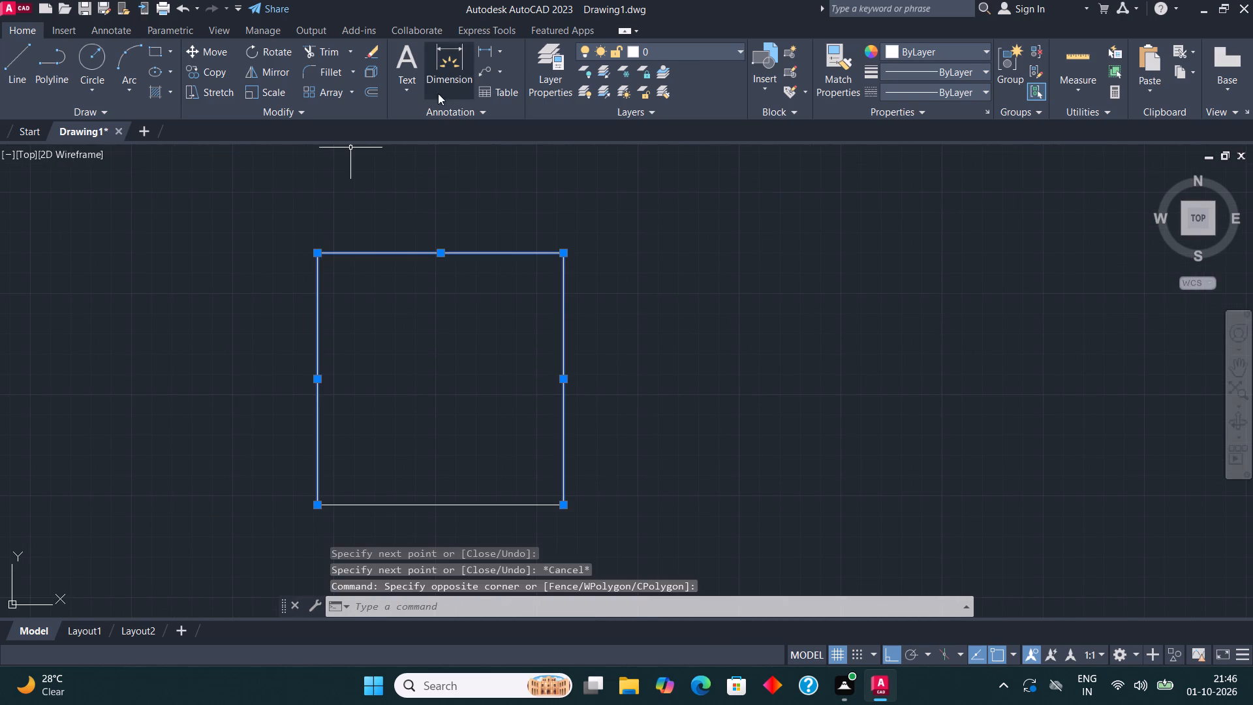
left_click(373, 90)
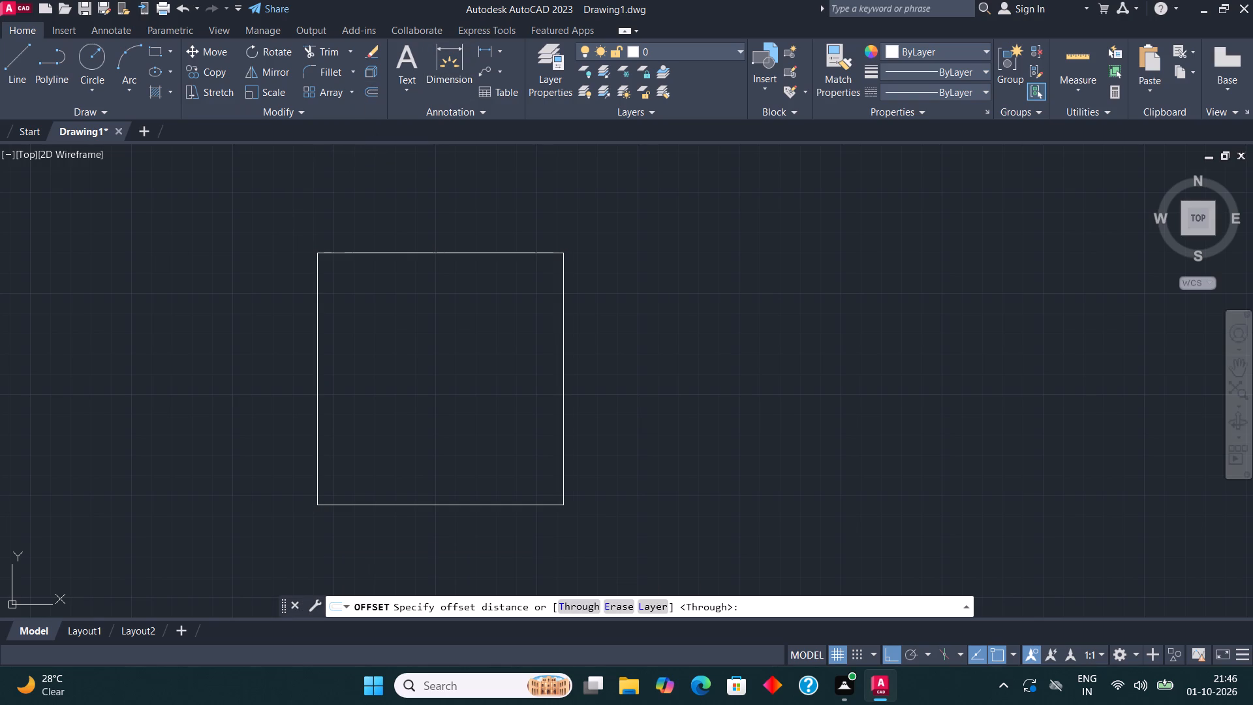
left_click(426, 250)
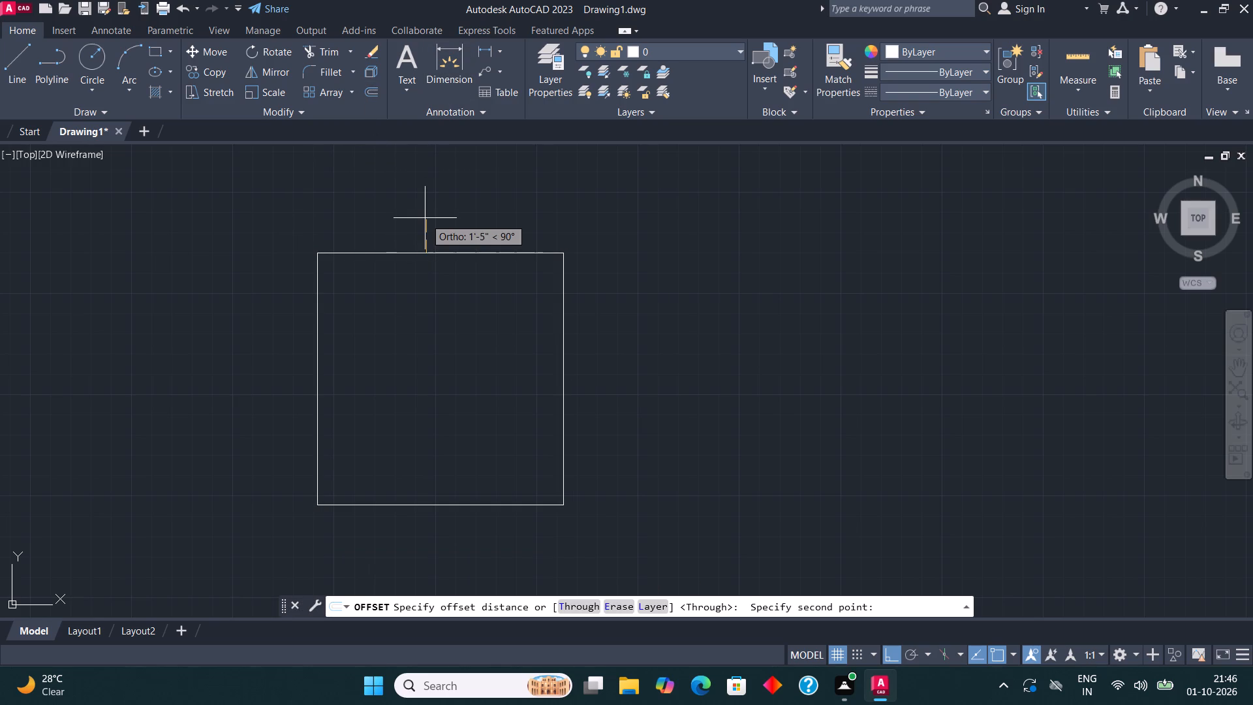
type("4.5\"")
key("Return")
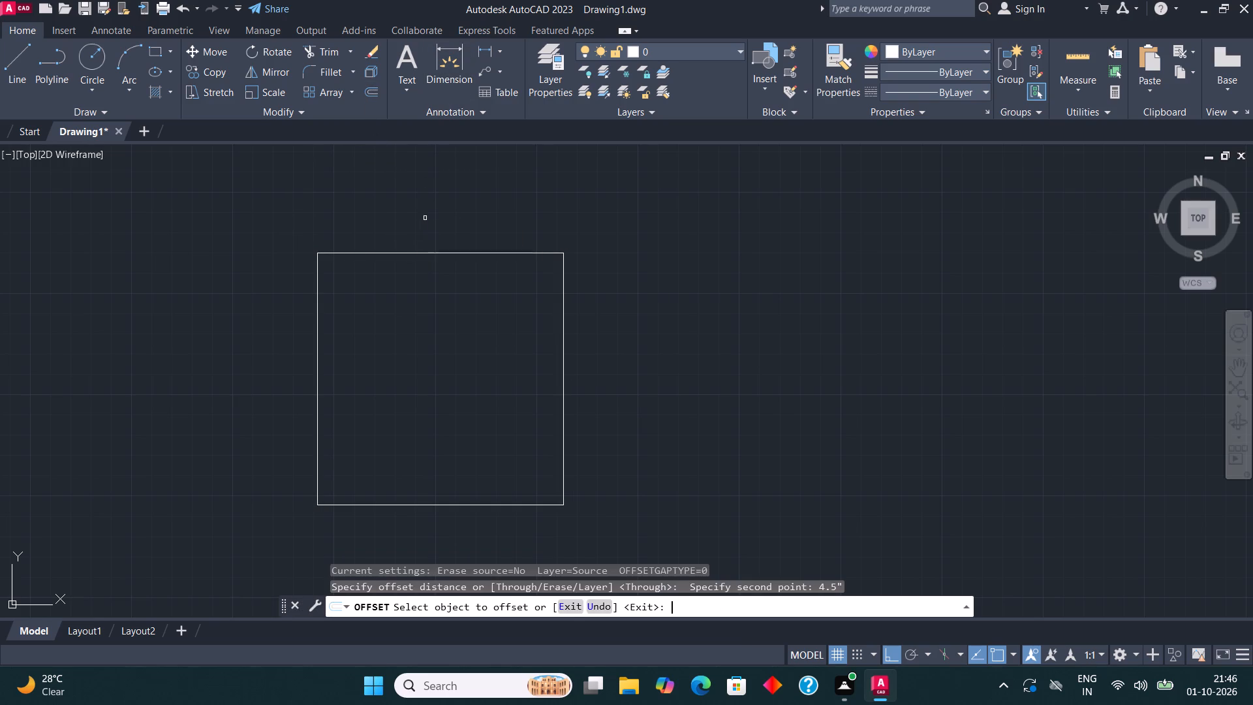
left_click(441, 255)
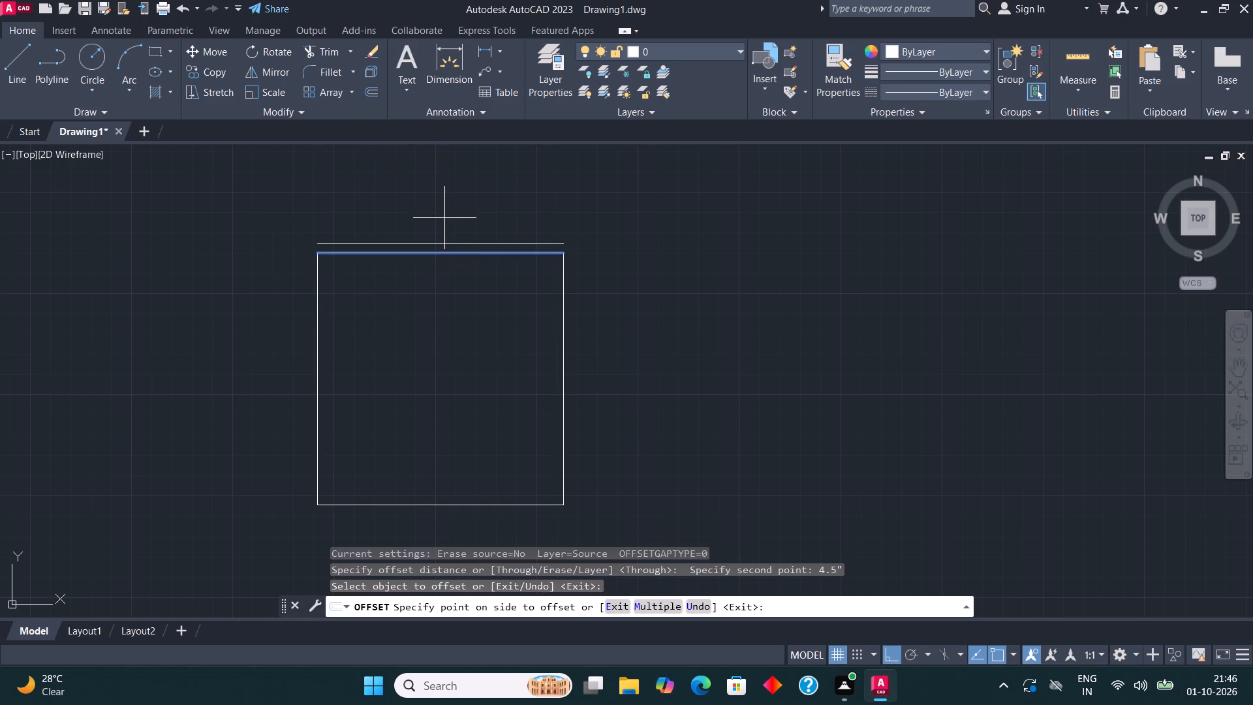
left_click(444, 218)
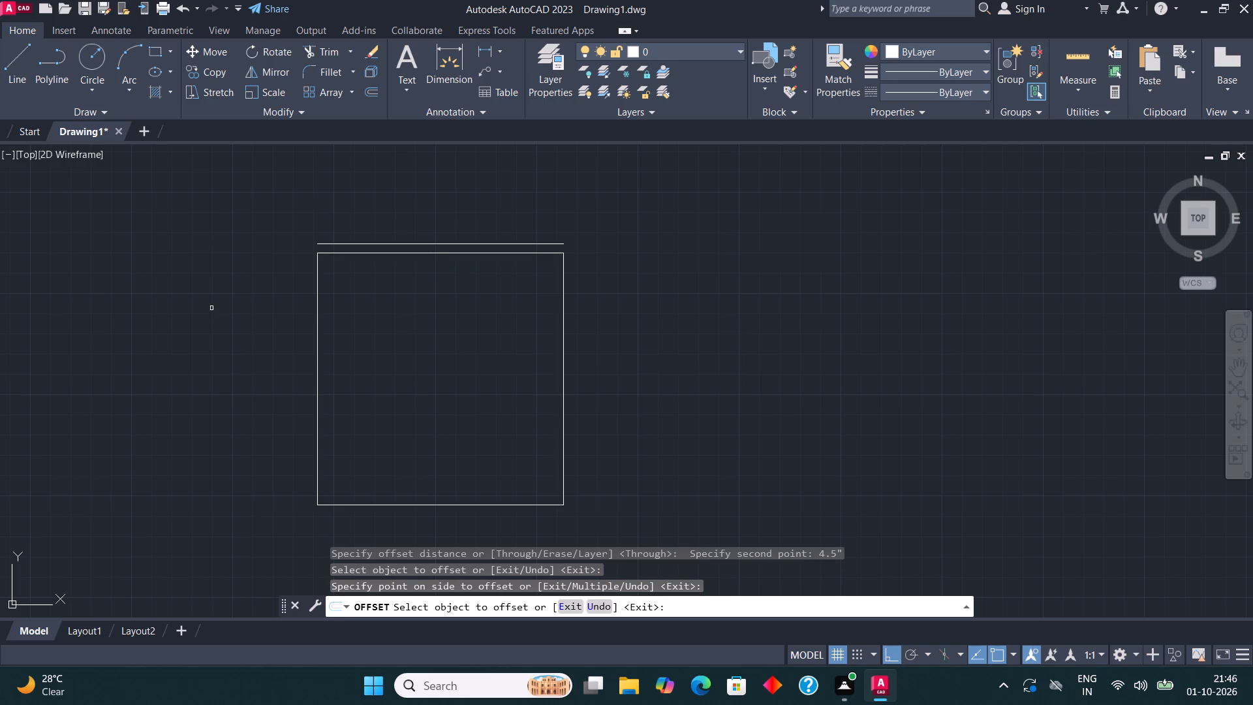
Offset the bottom edge of the room outline outward at the same 4.5" distance.
scroll(422, 354, "down", 2)
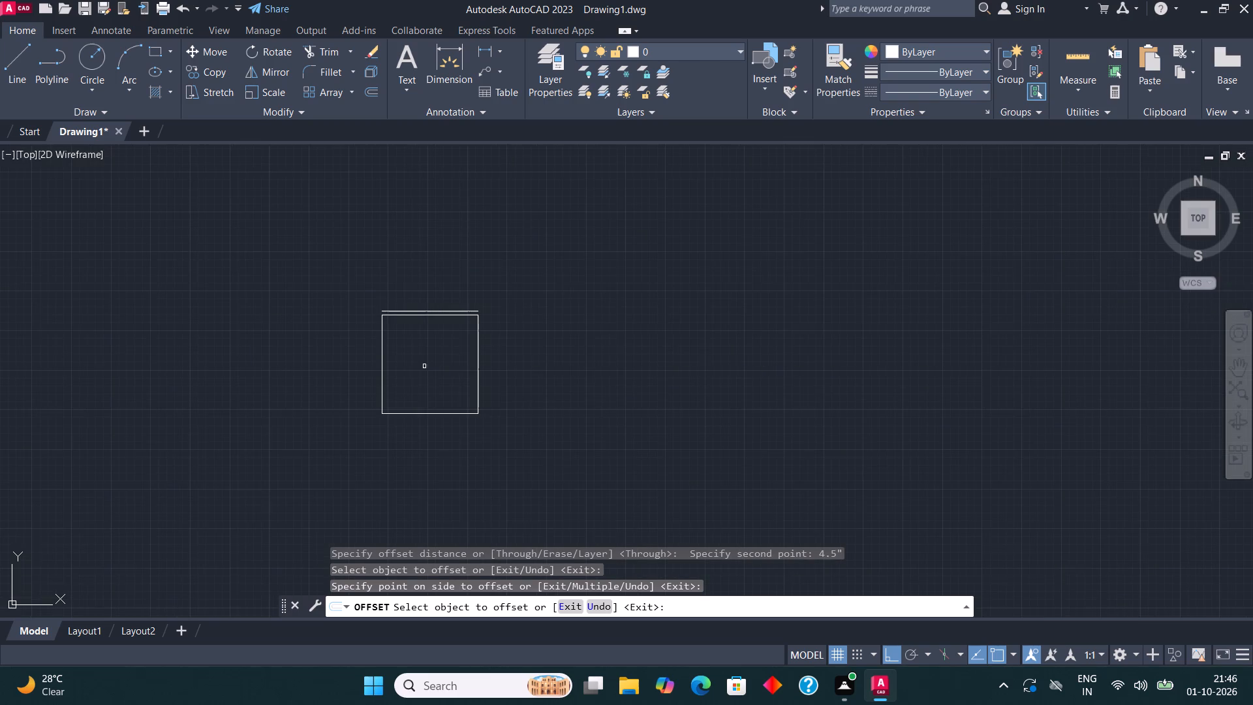
scroll(424, 416, "up", 1)
left_click(424, 411)
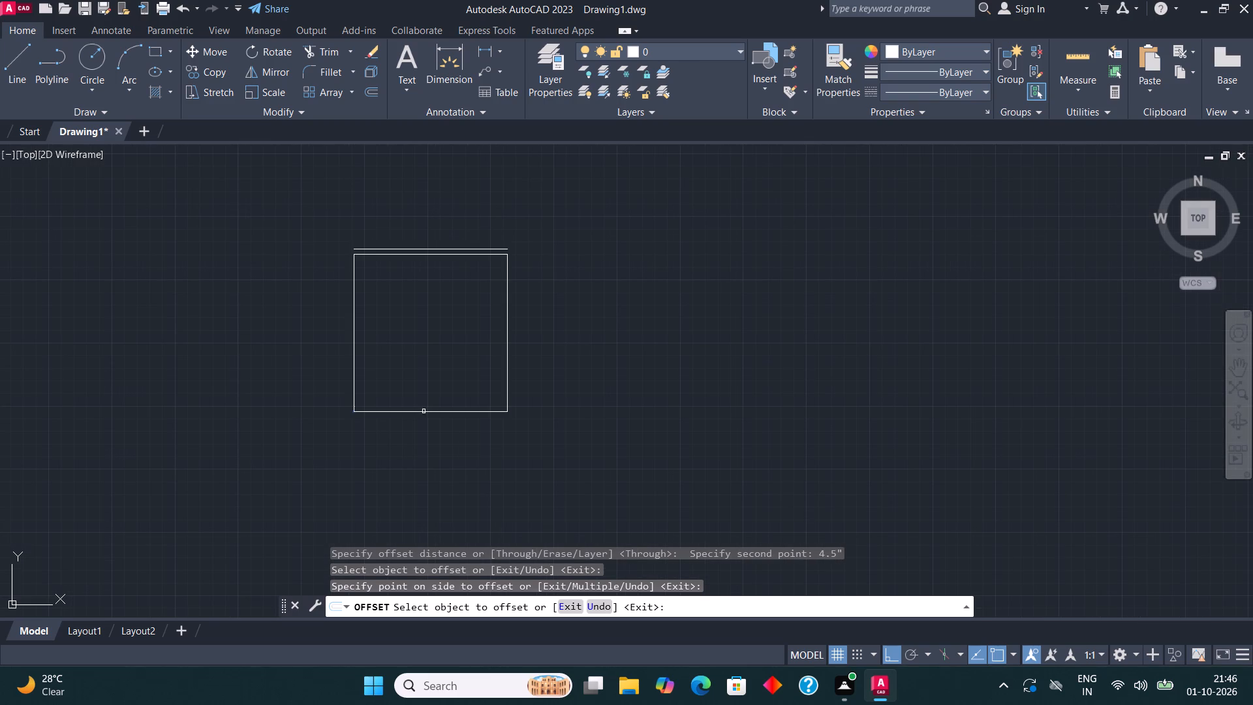
type("9\"")
key("Return")
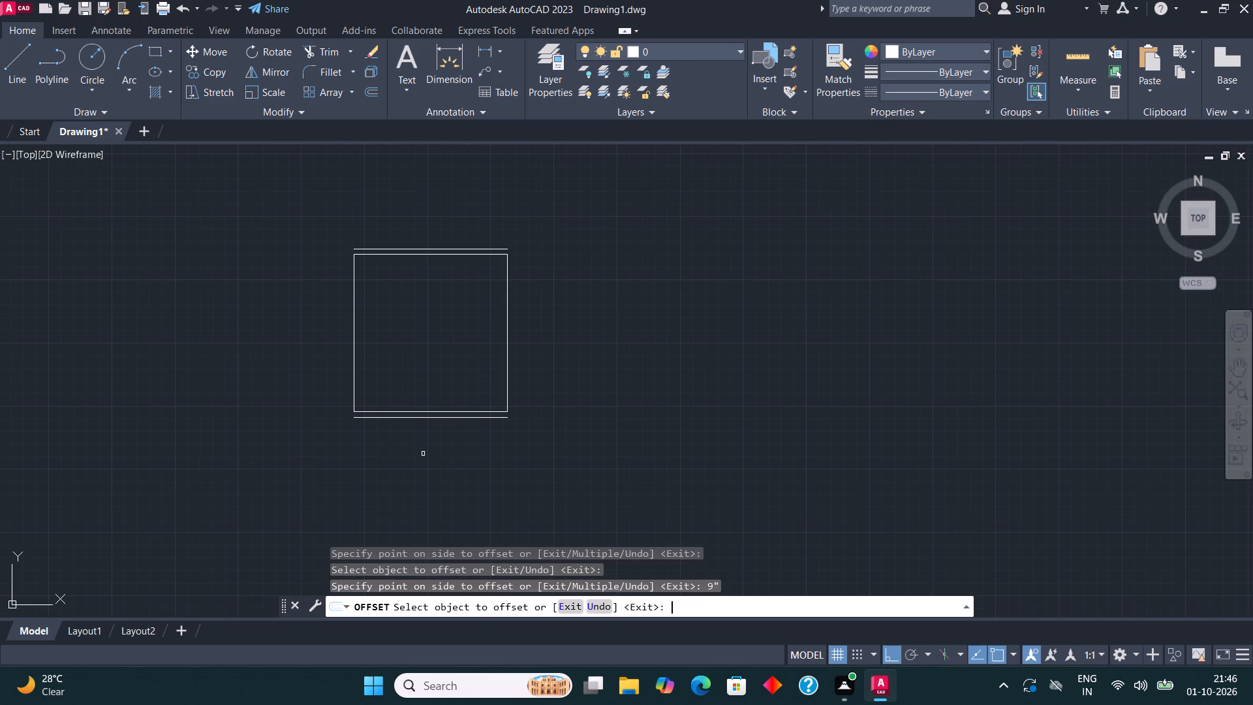
Offset the left edge of the room outline outward at the same 4.5" distance.
middle_click_drag(213, 358, 234, 424)
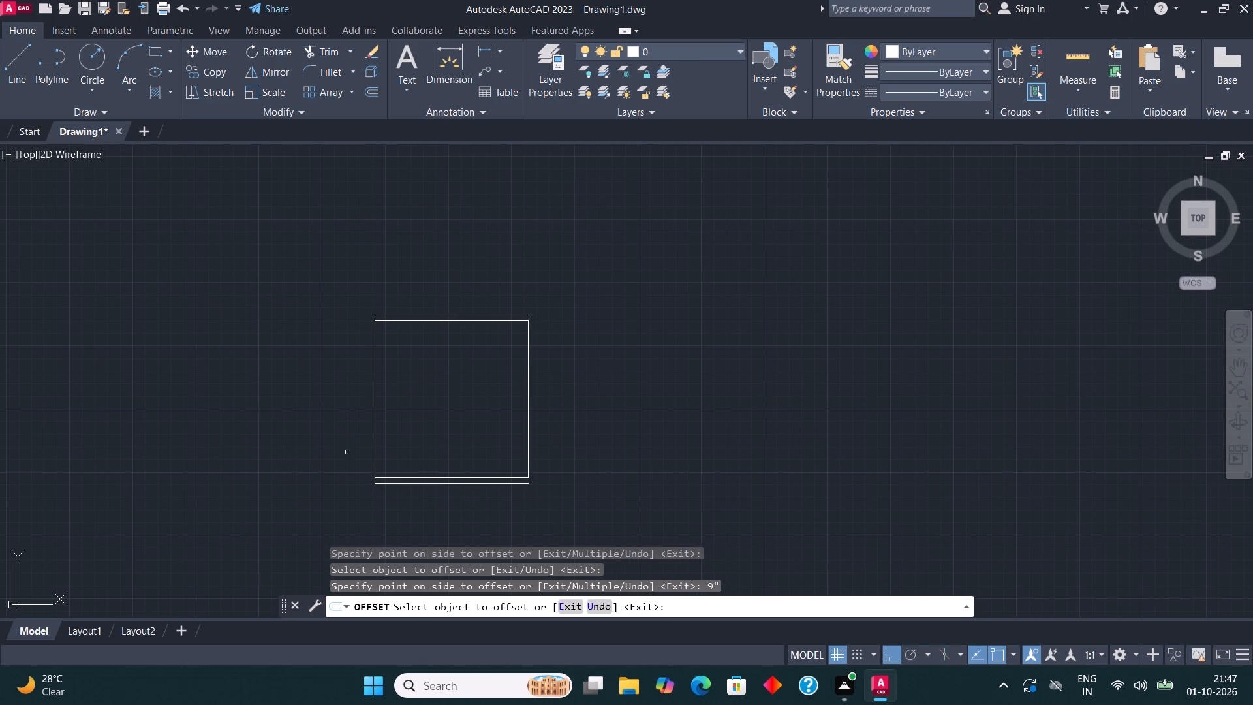
scroll(350, 462, "up", 1)
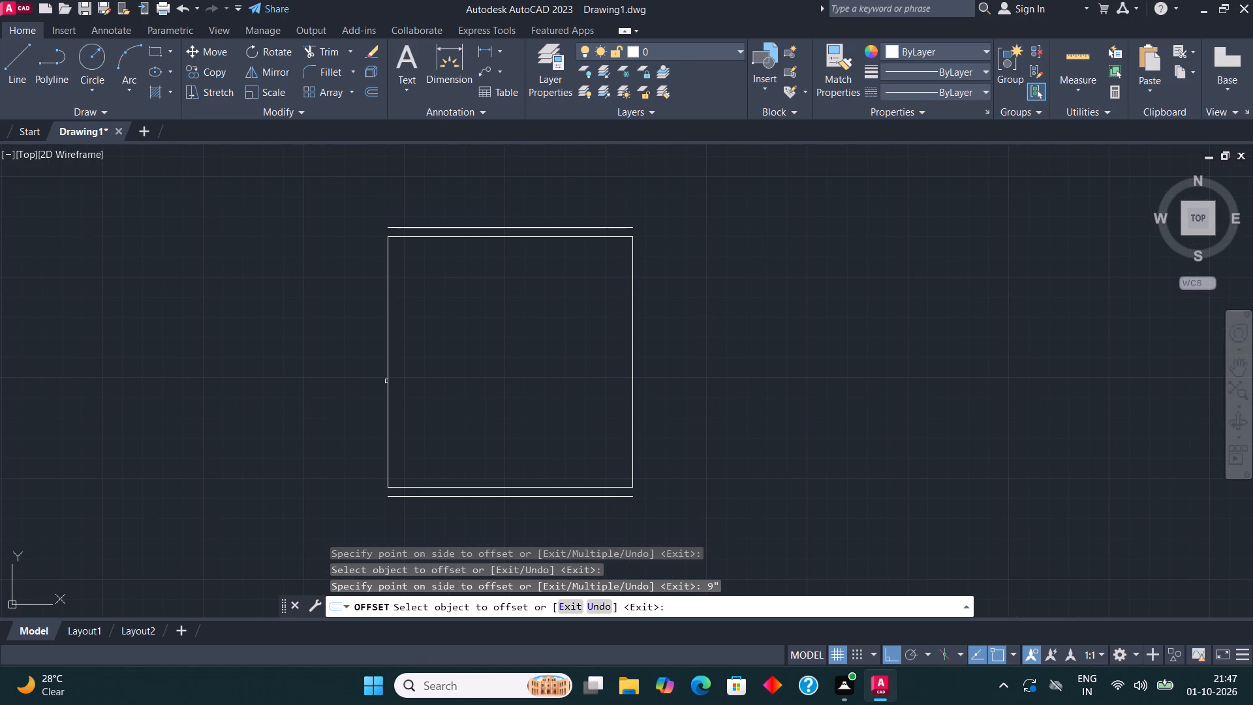
left_click(390, 384)
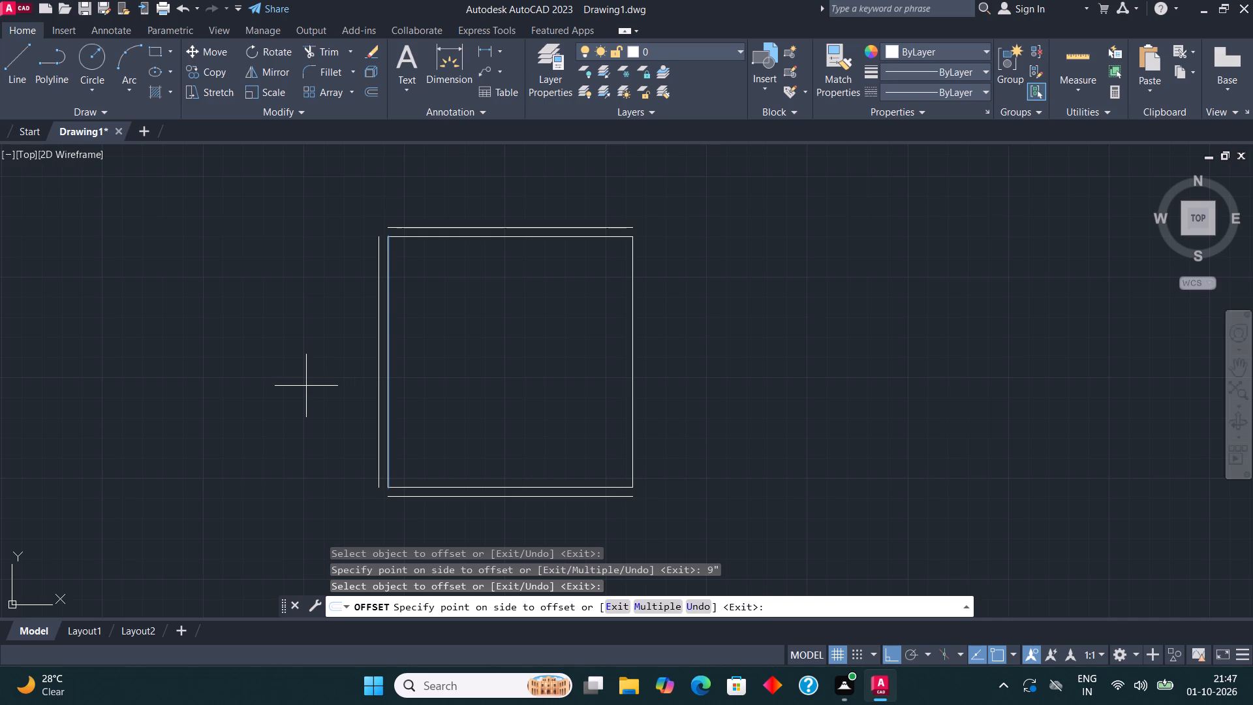
key("3")
key("apostrophe")
key("Return")
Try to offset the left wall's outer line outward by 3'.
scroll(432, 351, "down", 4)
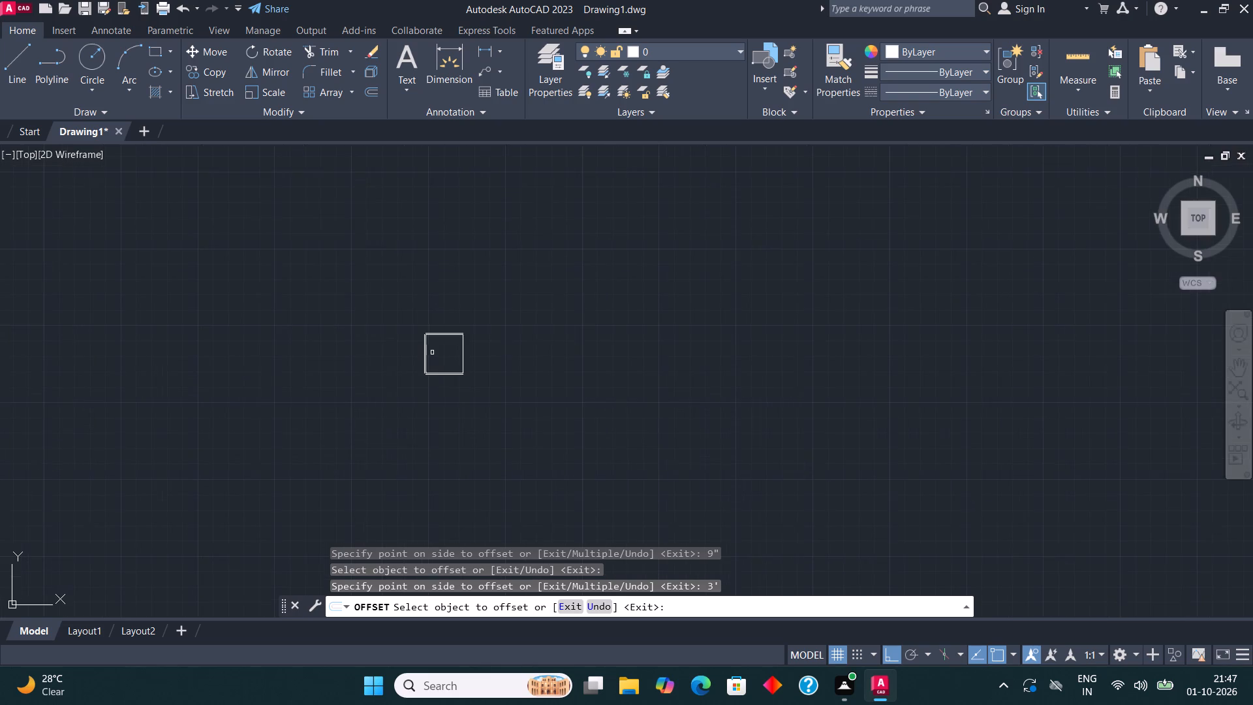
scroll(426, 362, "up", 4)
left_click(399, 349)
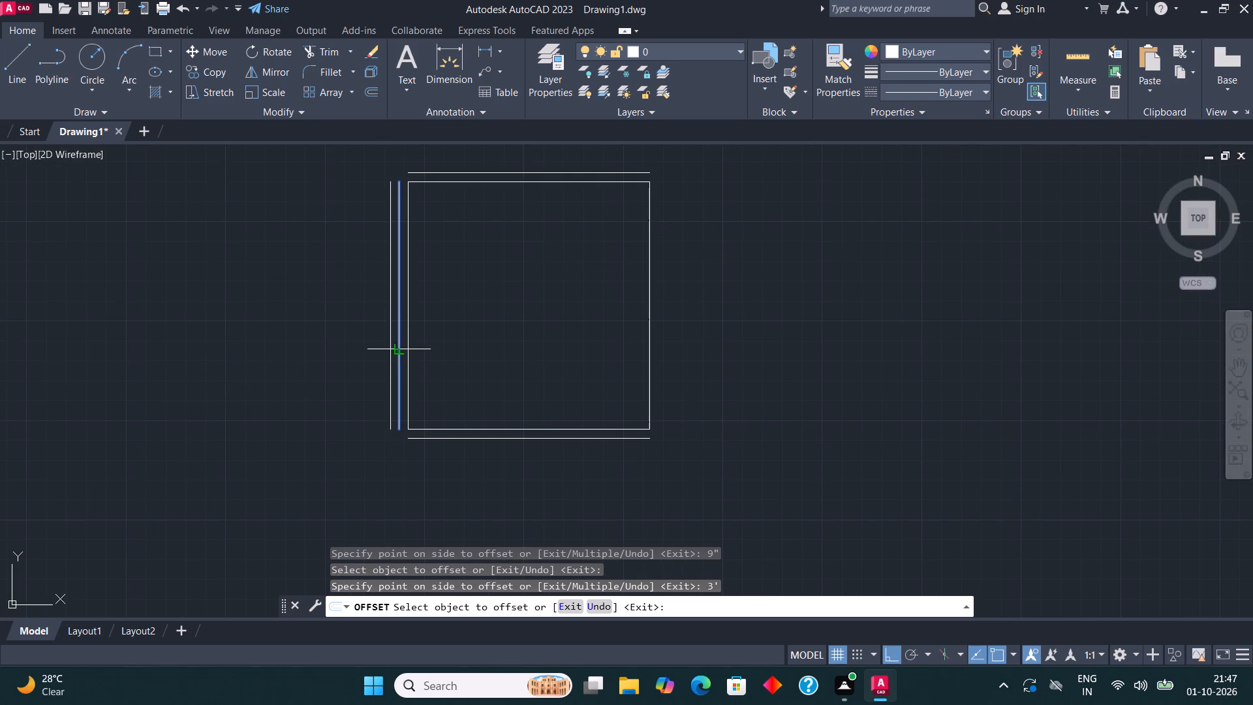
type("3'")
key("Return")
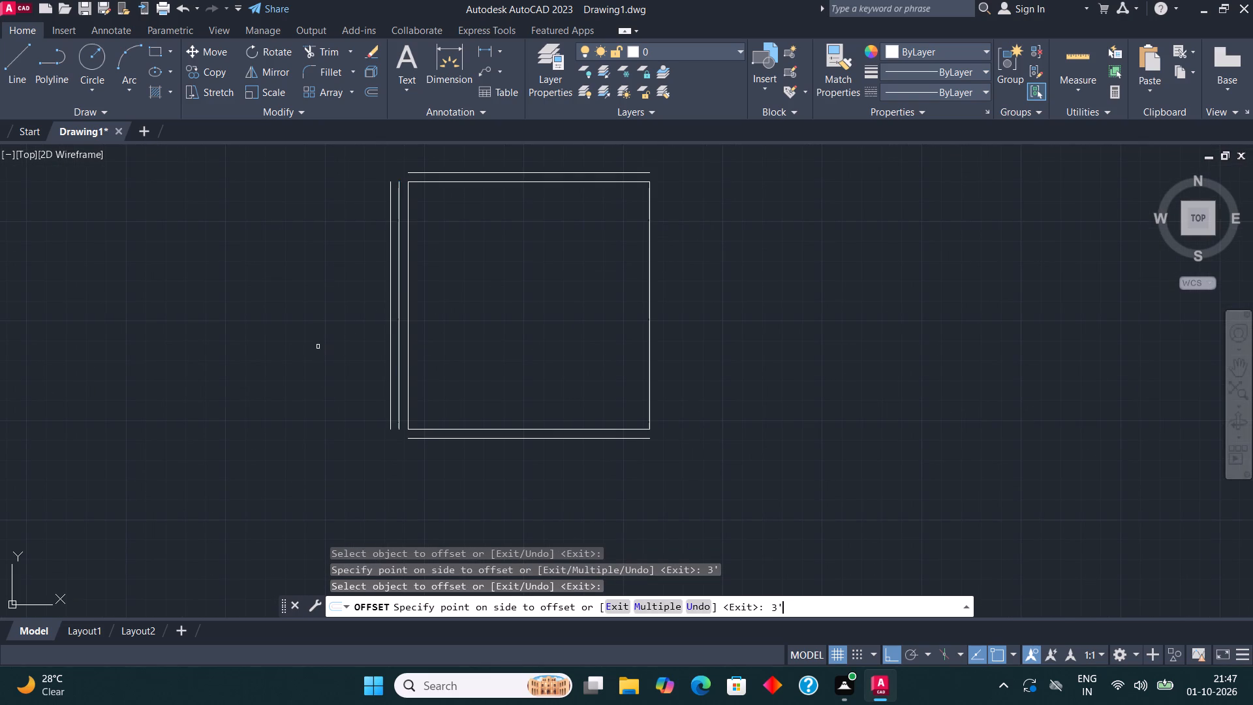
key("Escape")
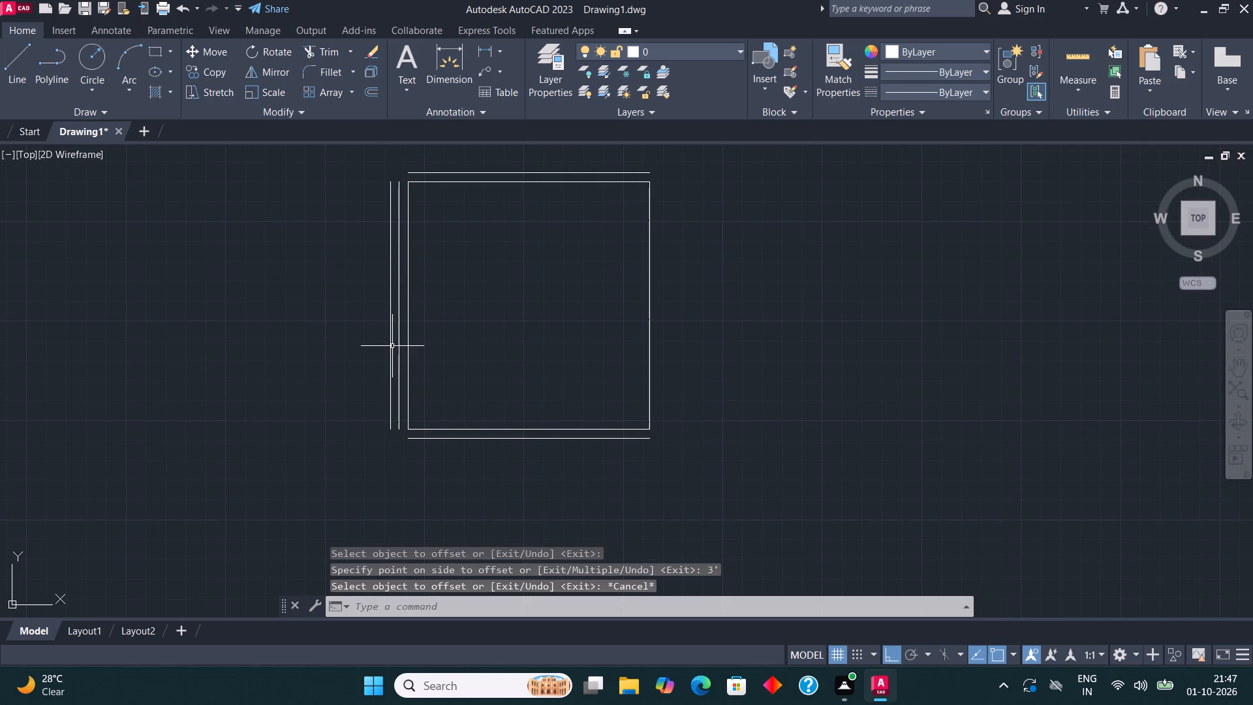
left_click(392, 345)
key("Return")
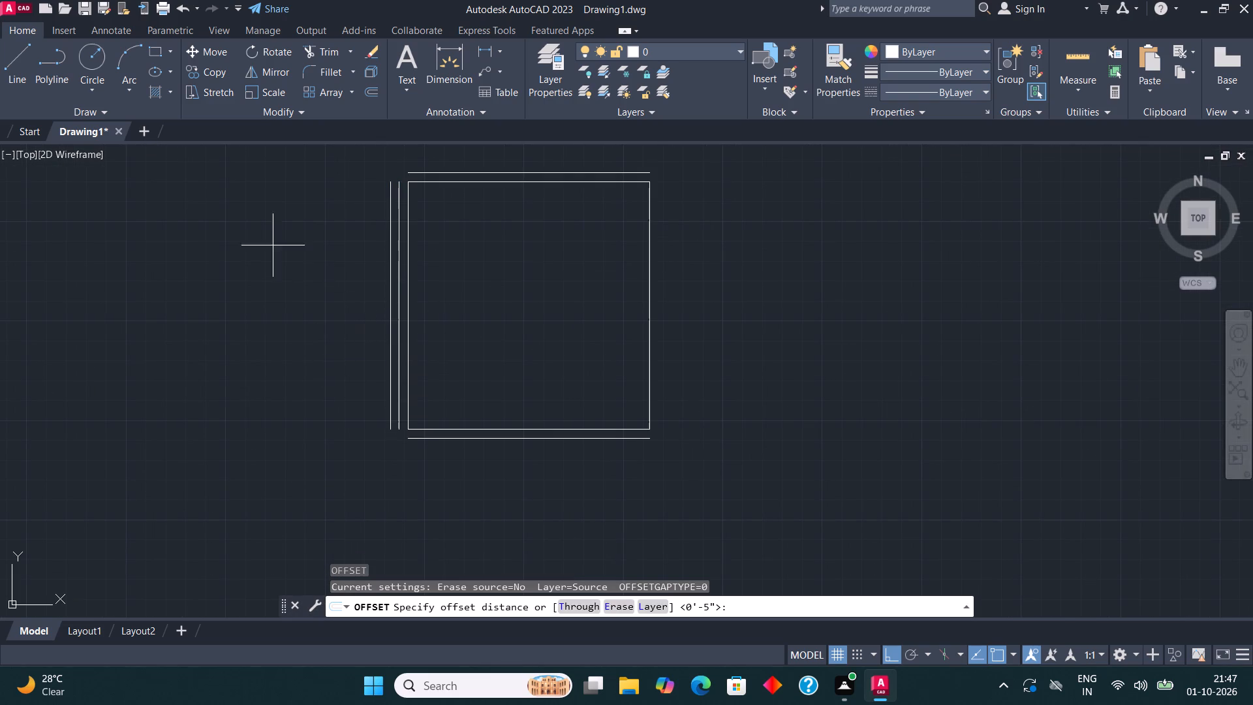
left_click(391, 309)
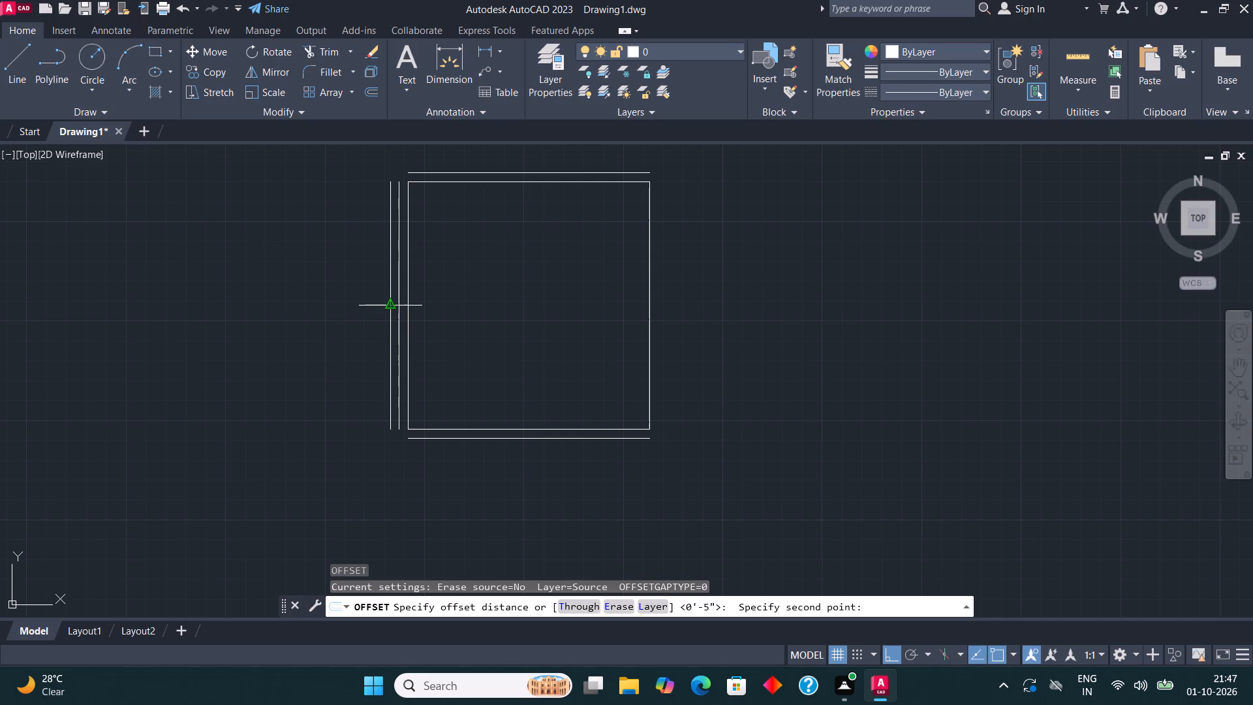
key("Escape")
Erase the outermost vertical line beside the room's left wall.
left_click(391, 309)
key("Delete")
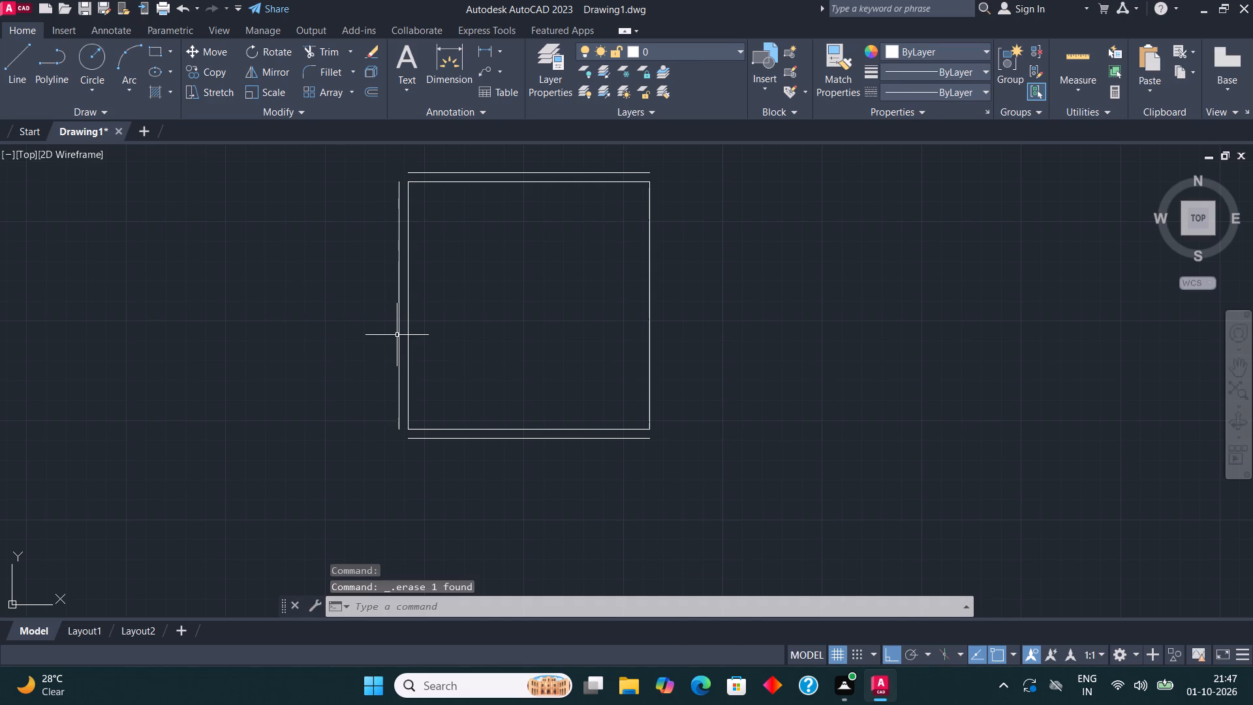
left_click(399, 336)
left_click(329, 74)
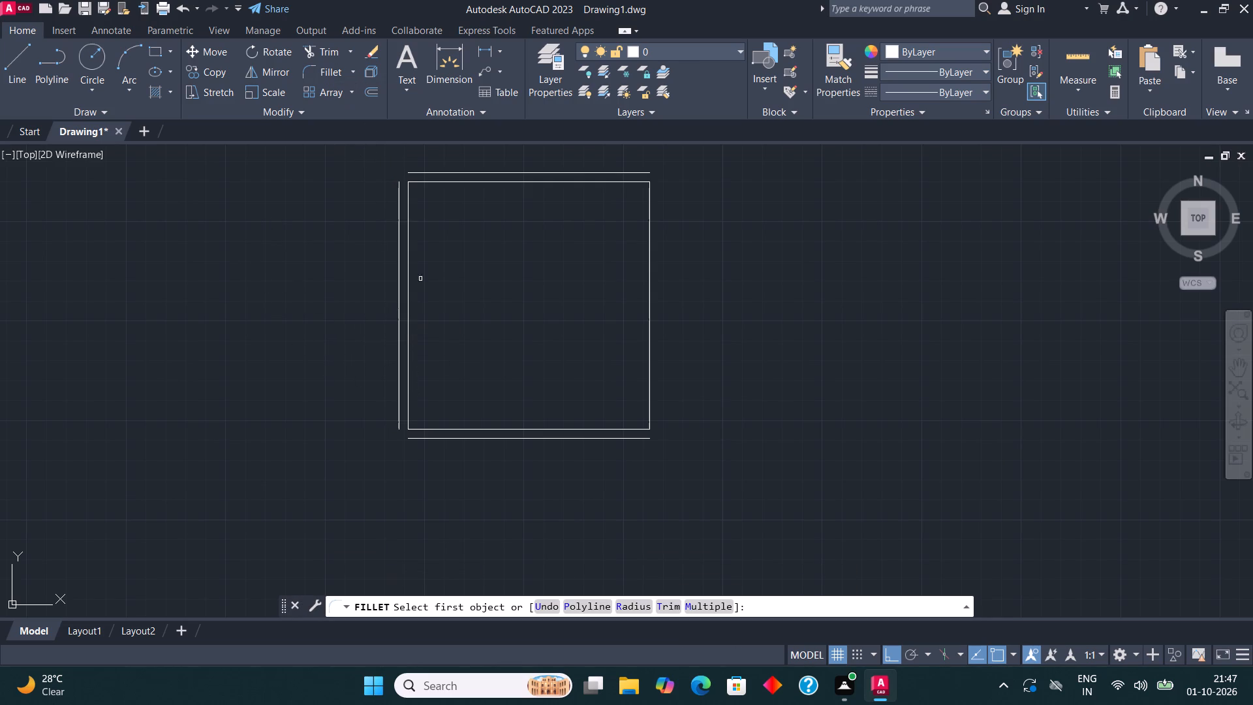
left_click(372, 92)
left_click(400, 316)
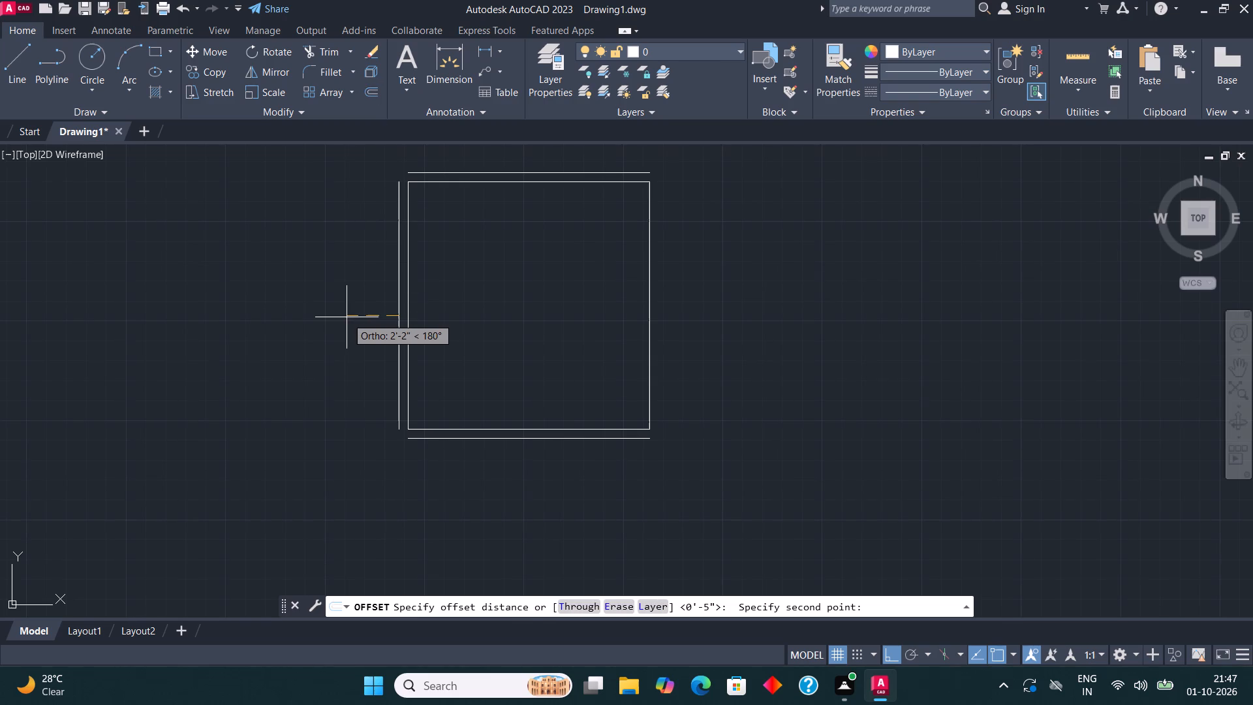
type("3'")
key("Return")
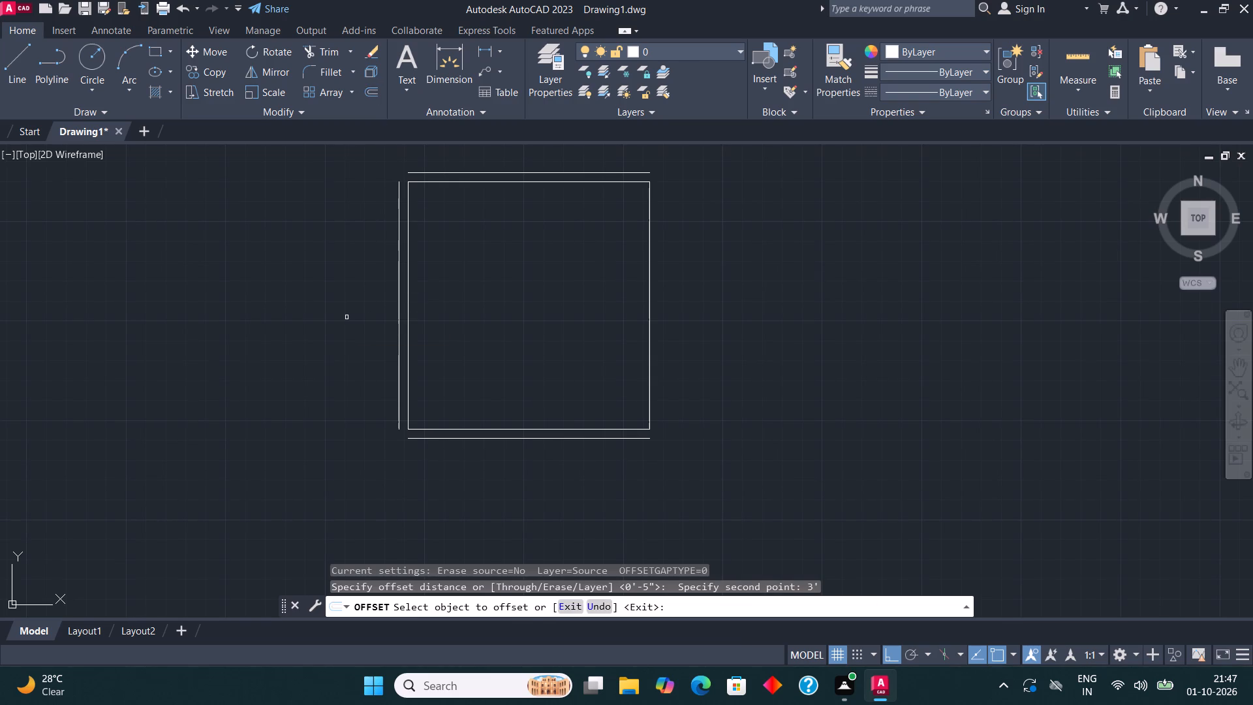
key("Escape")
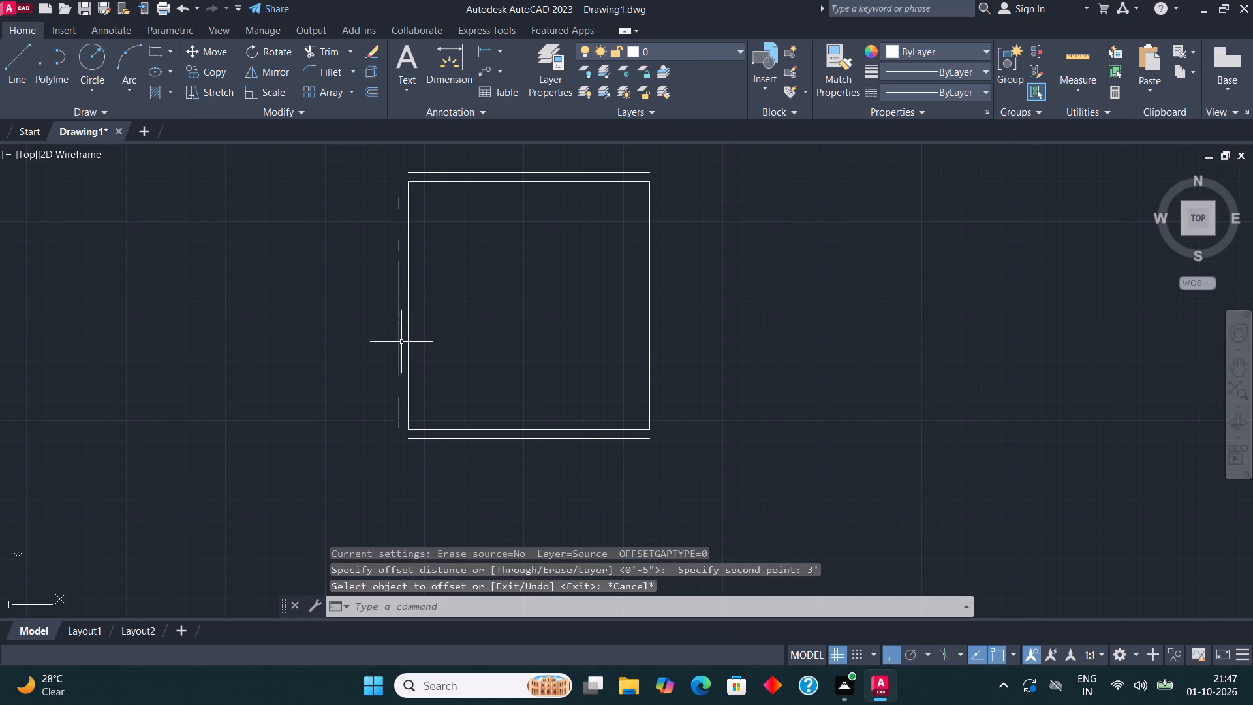
Offset the left wall's outer line 3' outward, away from the room, entering 3' as the offset distance.
left_click(399, 339)
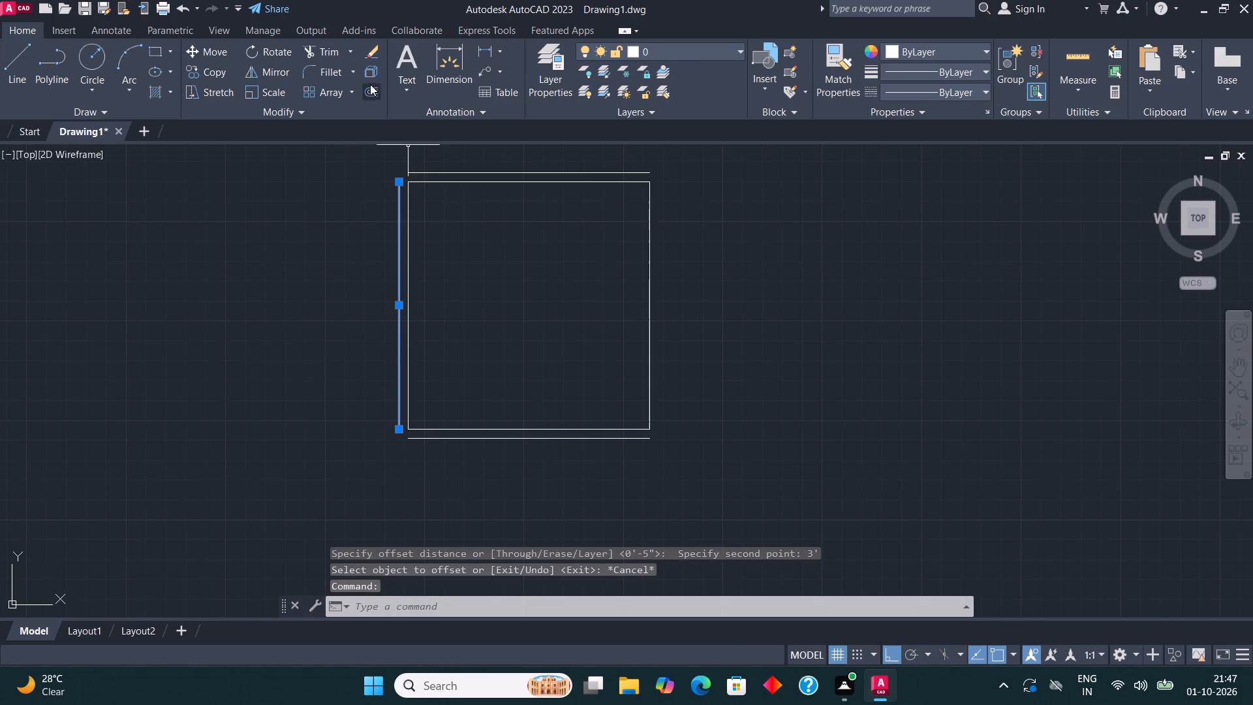
left_click(369, 89)
left_click(399, 305)
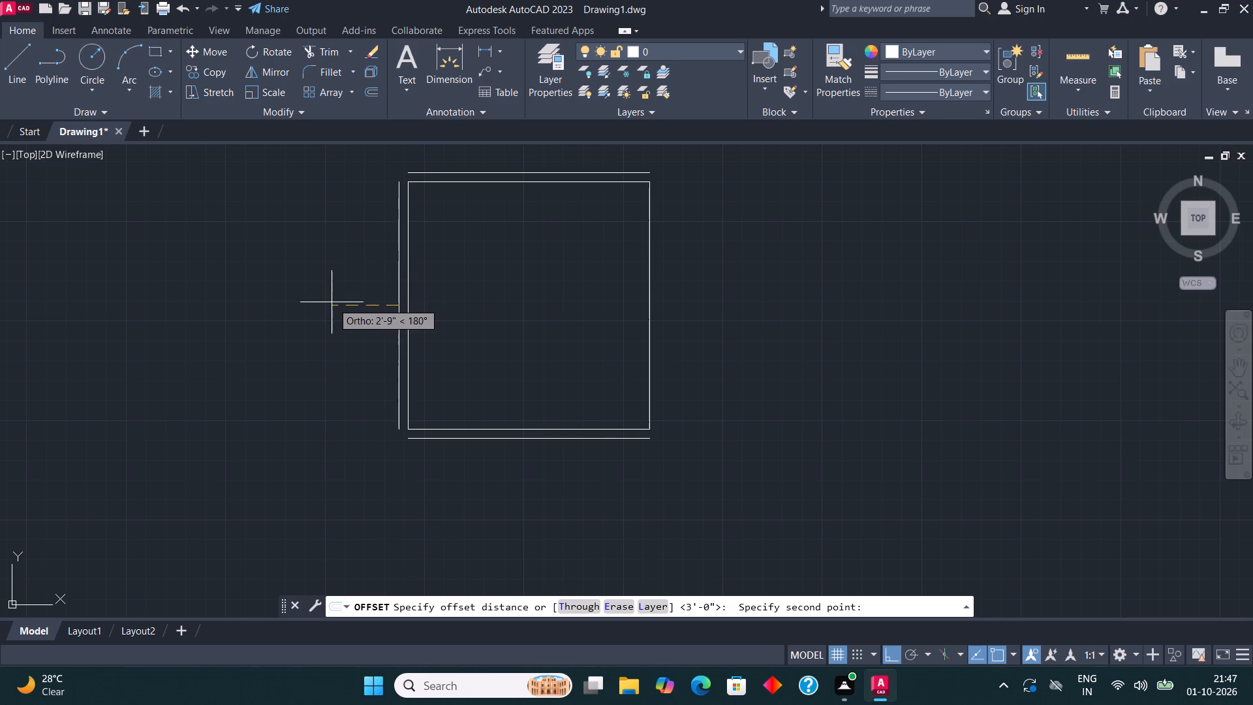
type("3'")
key("Return")
left_click(332, 298)
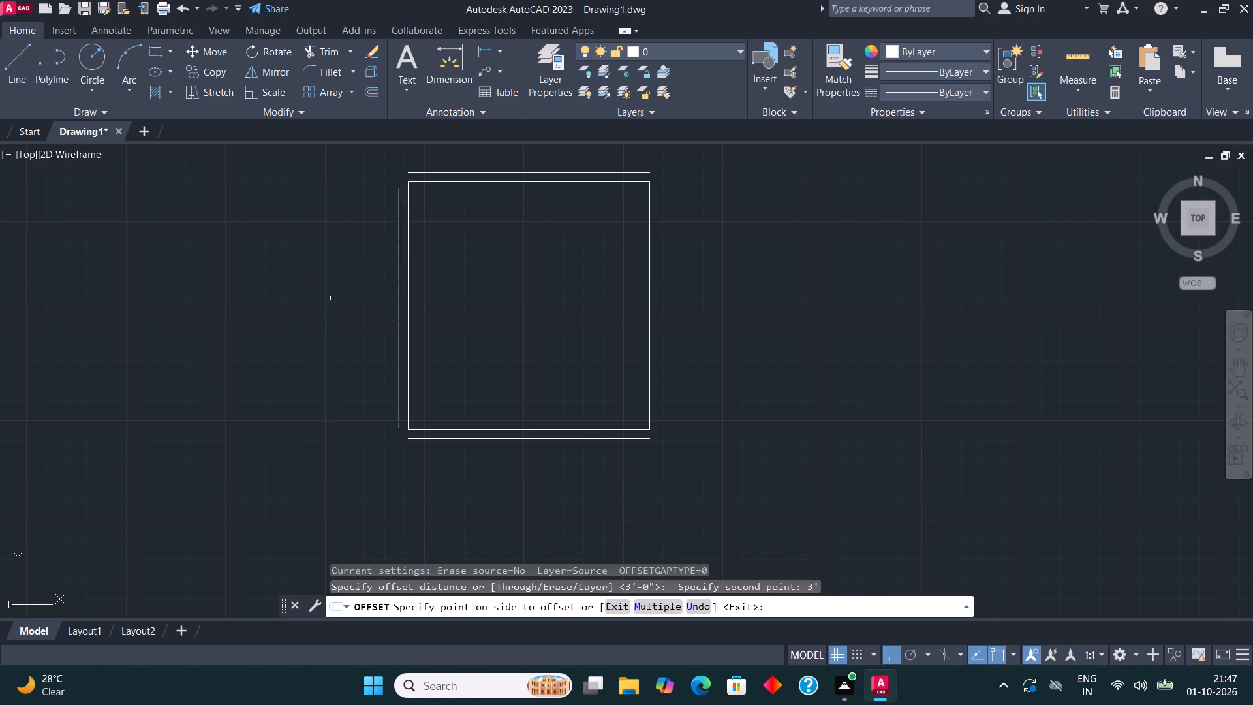
key("Escape")
Offset the far-left vertical line 9" further outward, away from the room, to form a second wall.
middle_click_drag(356, 305, 427, 347)
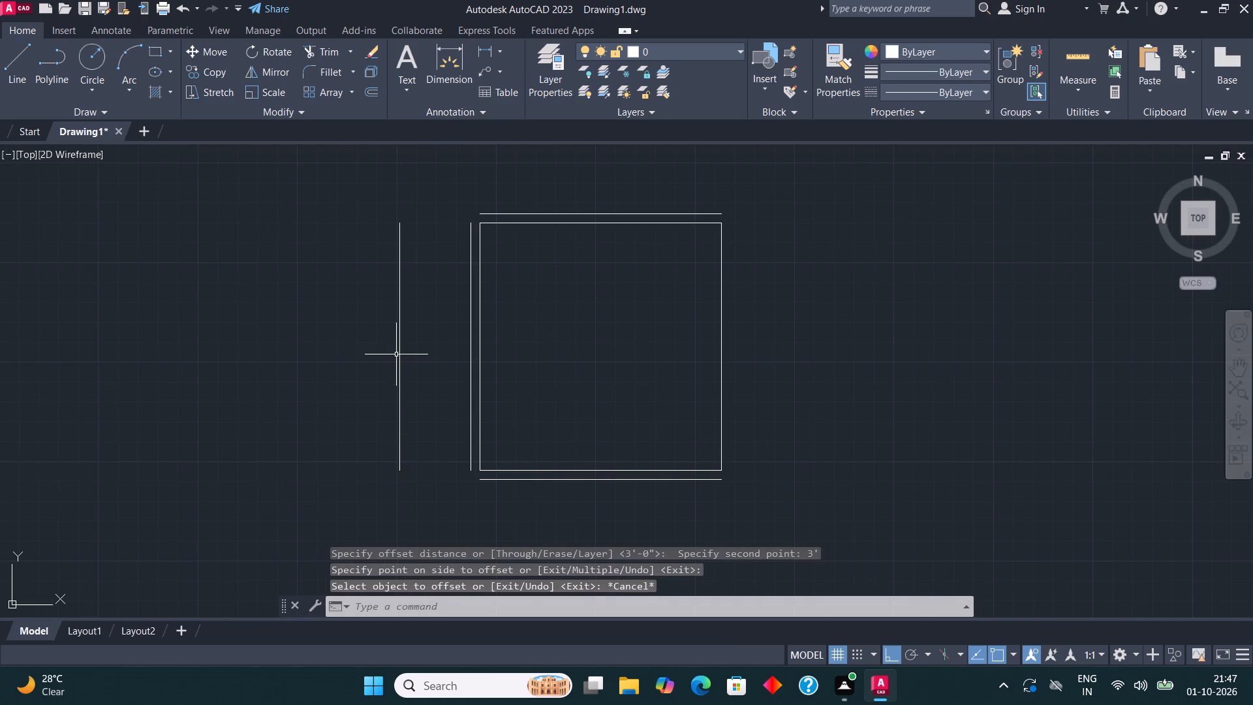
left_click(396, 355)
left_click(364, 371)
left_click(408, 371)
left_click(397, 347)
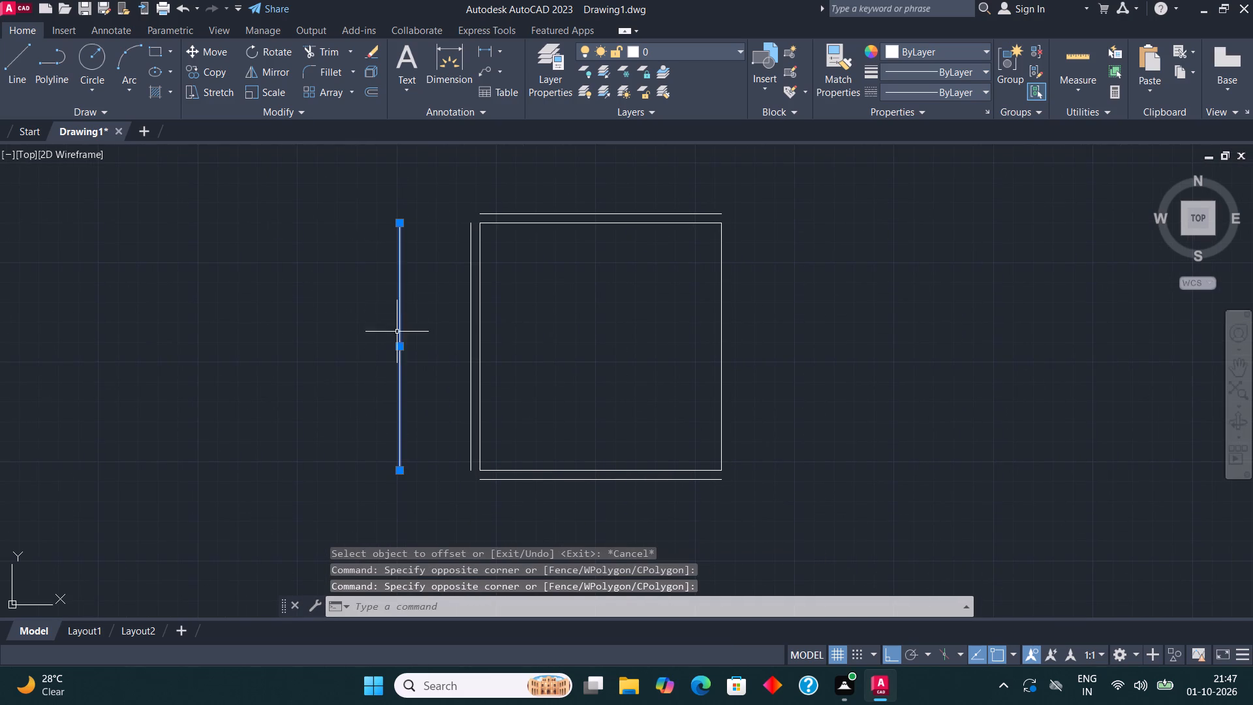
left_click(376, 99)
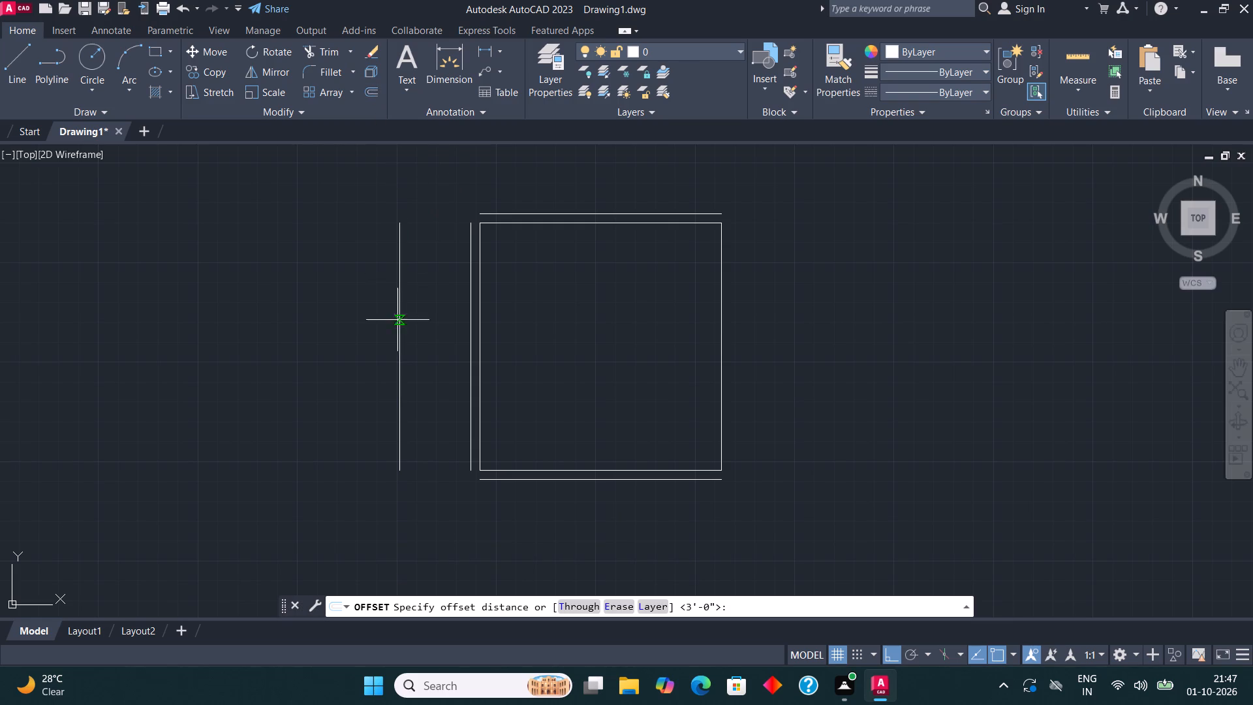
left_click(401, 365)
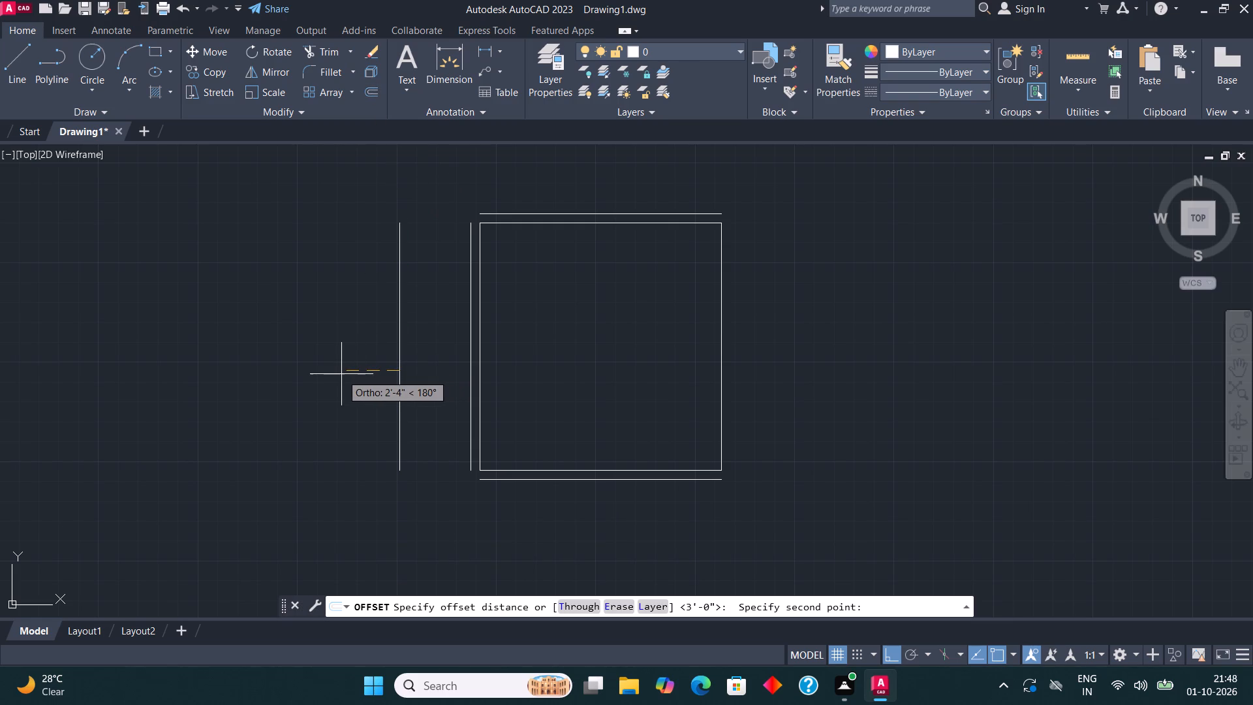
type("9\"")
key("Return")
left_click(341, 375)
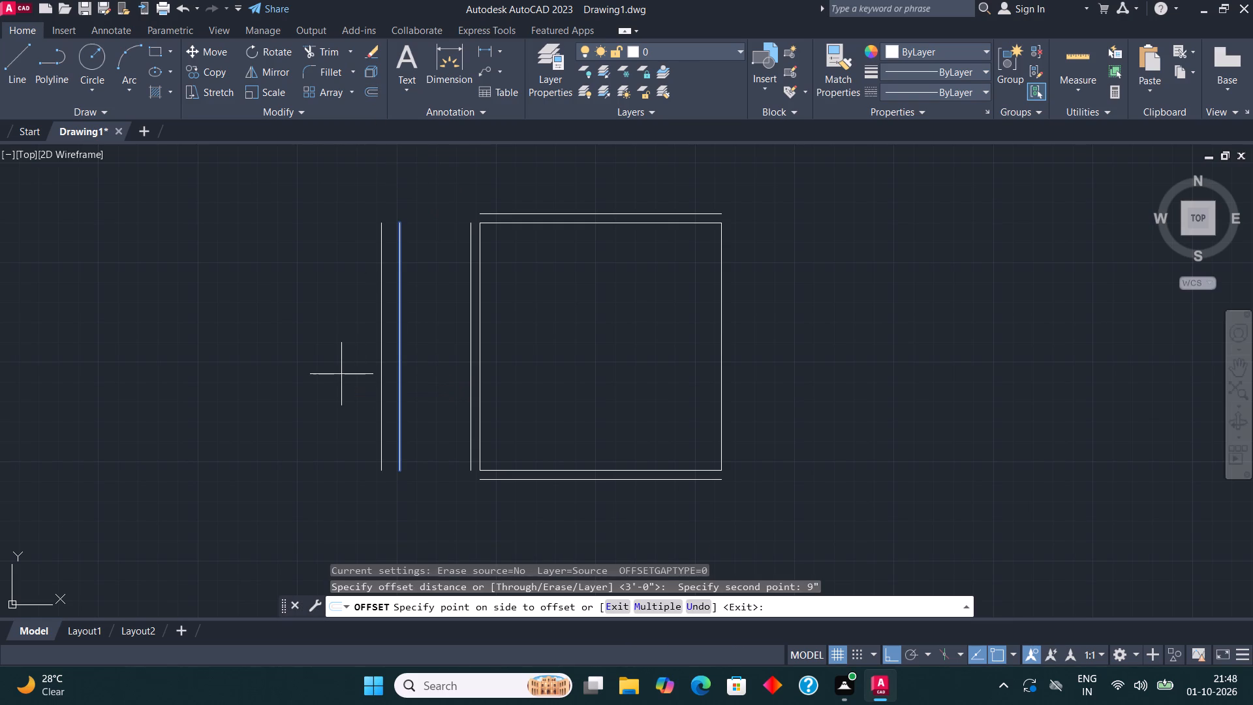
key("Escape")
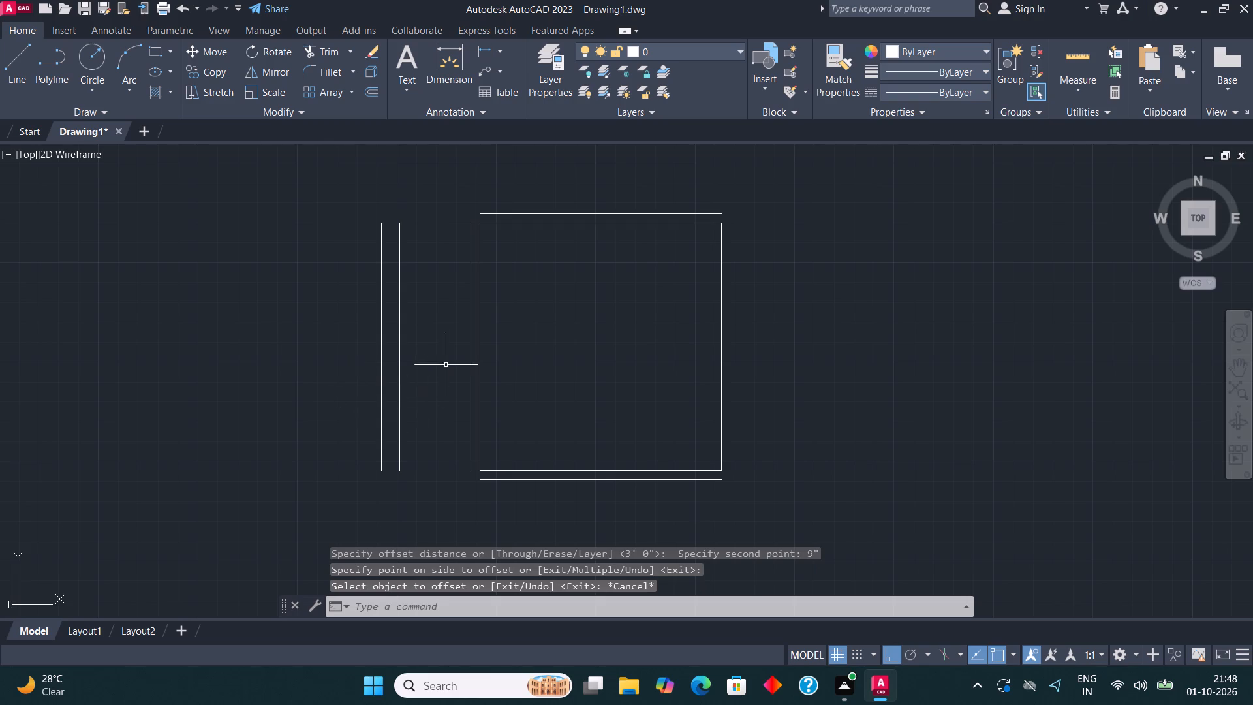
middle_click_drag(447, 360, 446, 388)
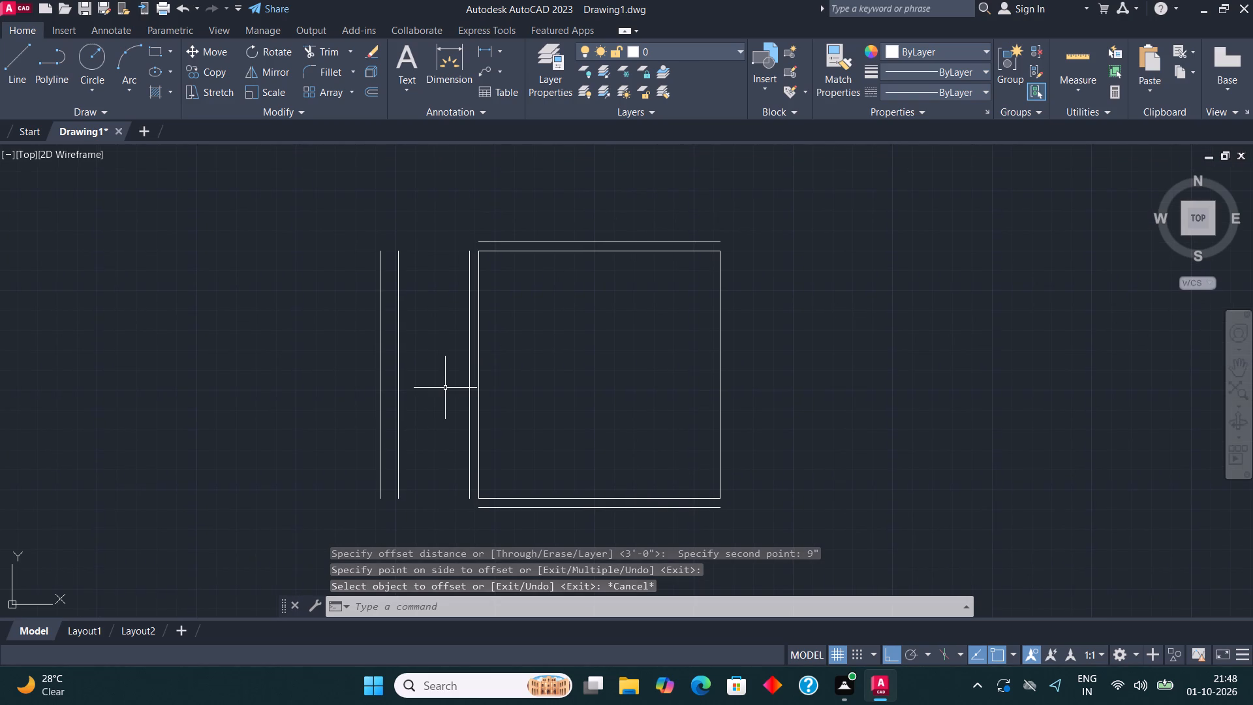
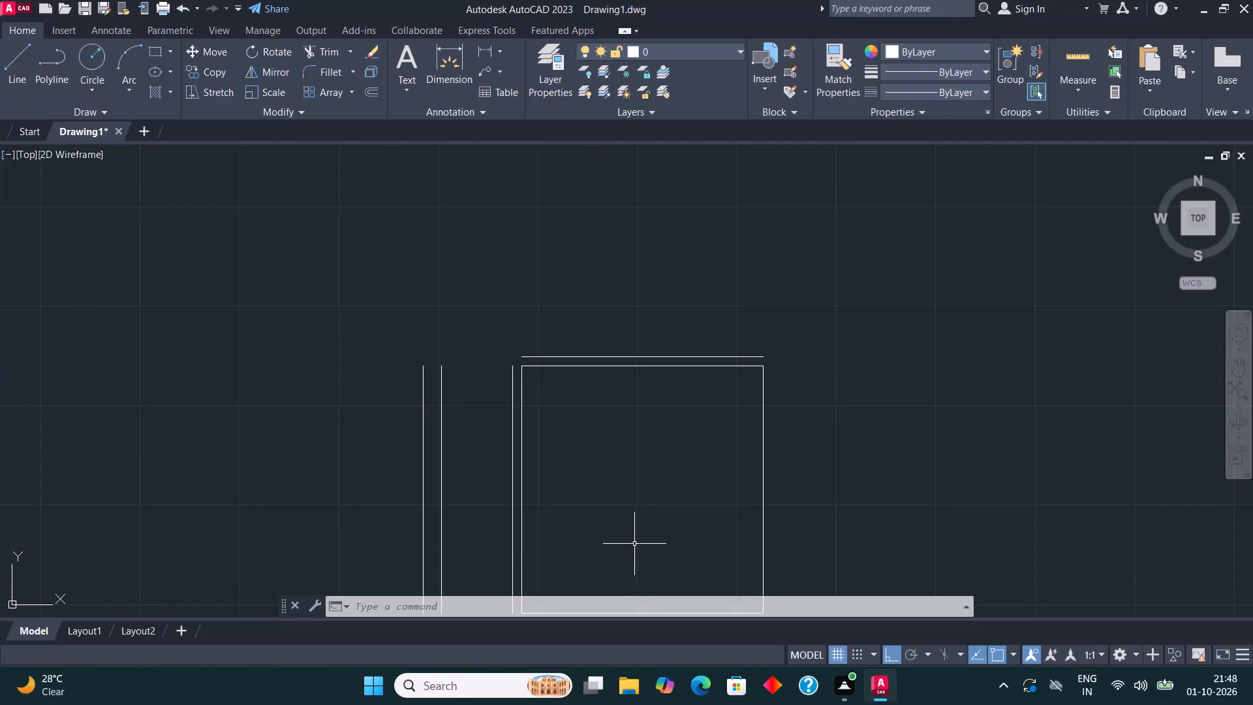
Fillet the far-left wall's outer and inner vertical lines to the outer and inner top lines, joining the plan's upper-left corner.
middle_click_drag(498, 404, 493, 398)
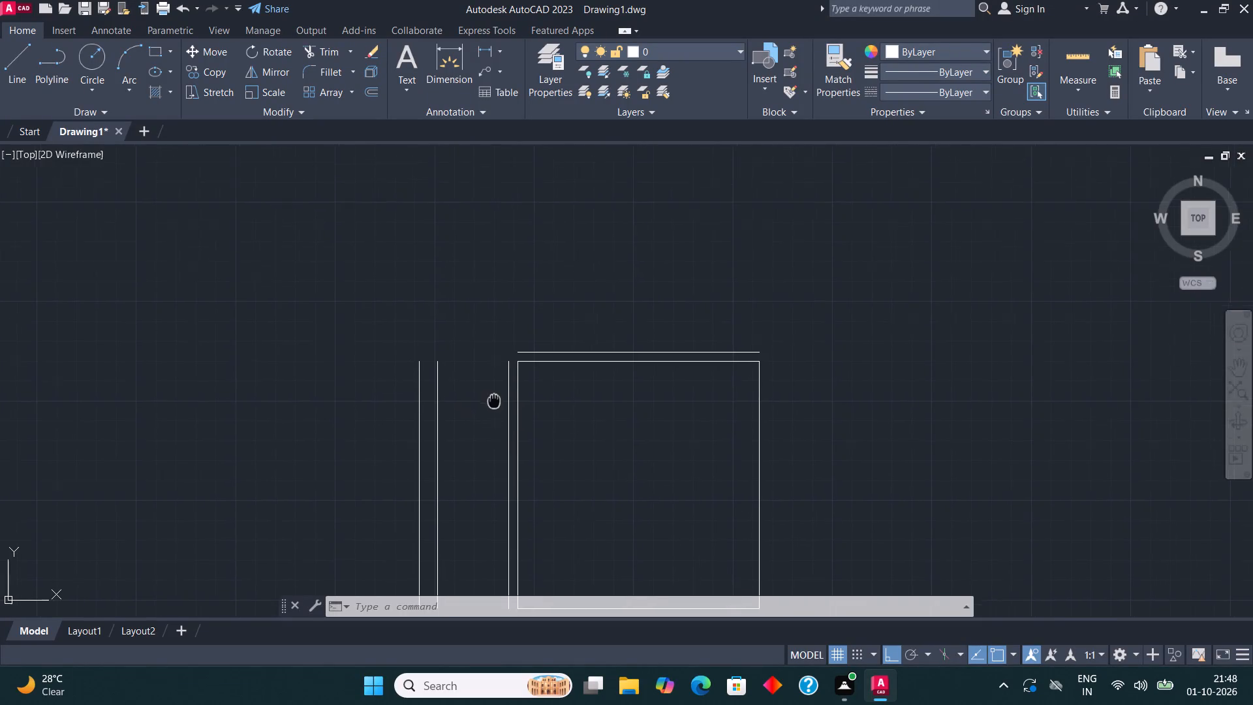
middle_click_drag(493, 398, 482, 381)
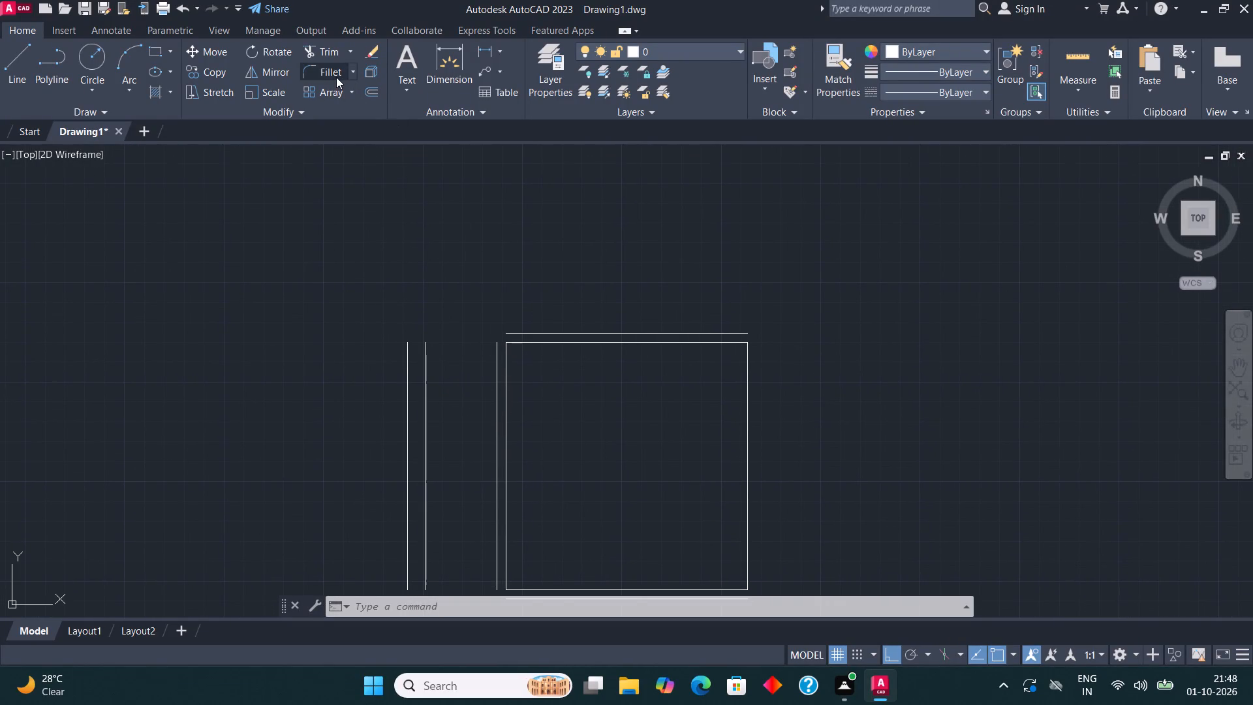
left_click(336, 77)
left_click(409, 386)
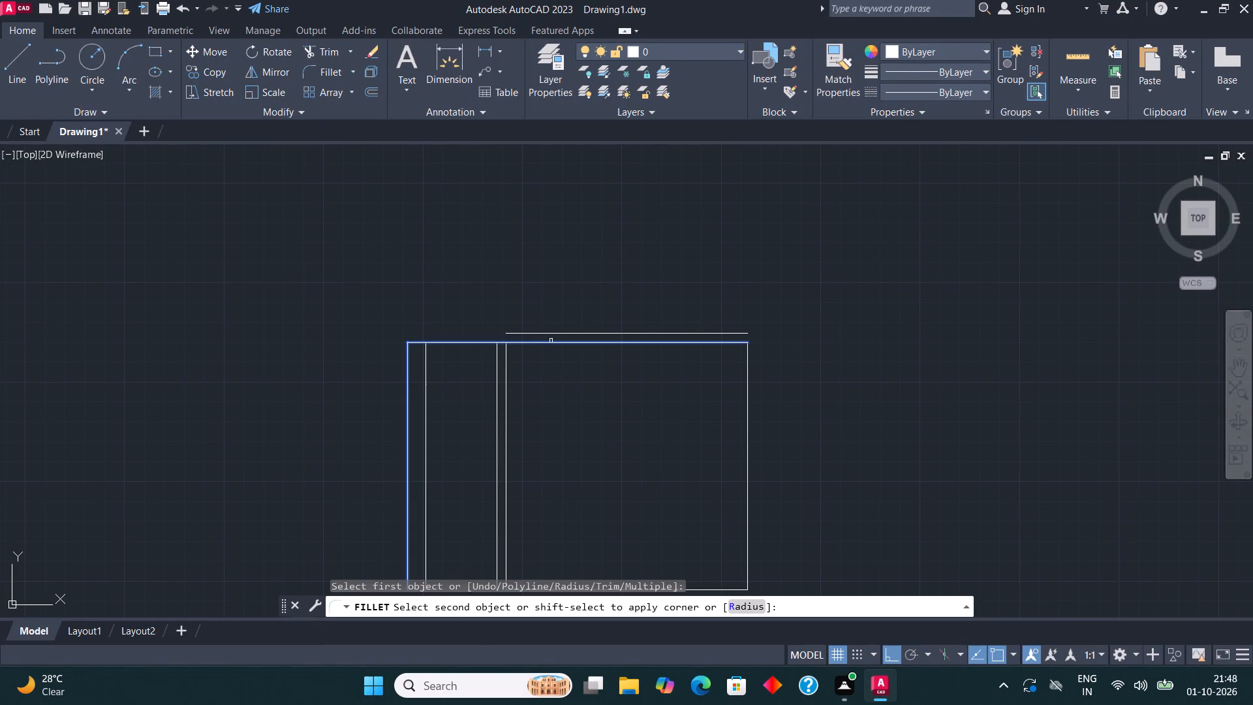
left_click(557, 336)
left_click(557, 332)
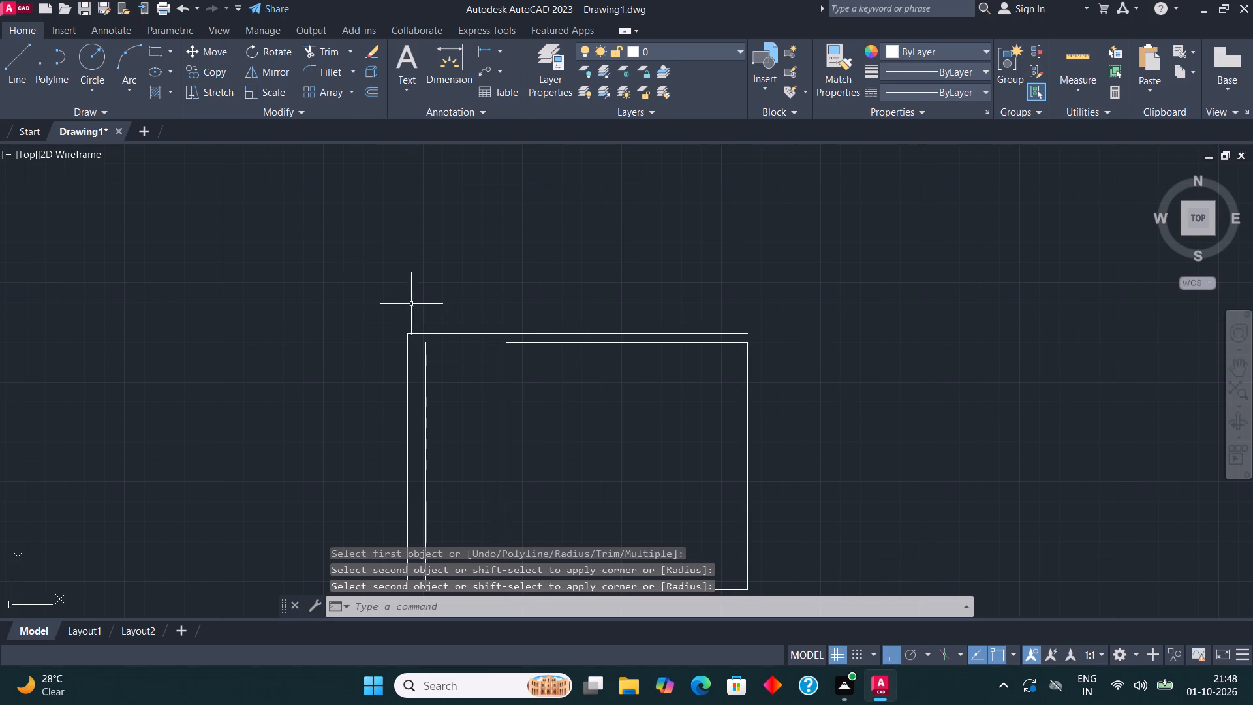
middle_click_drag(533, 381, 473, 422)
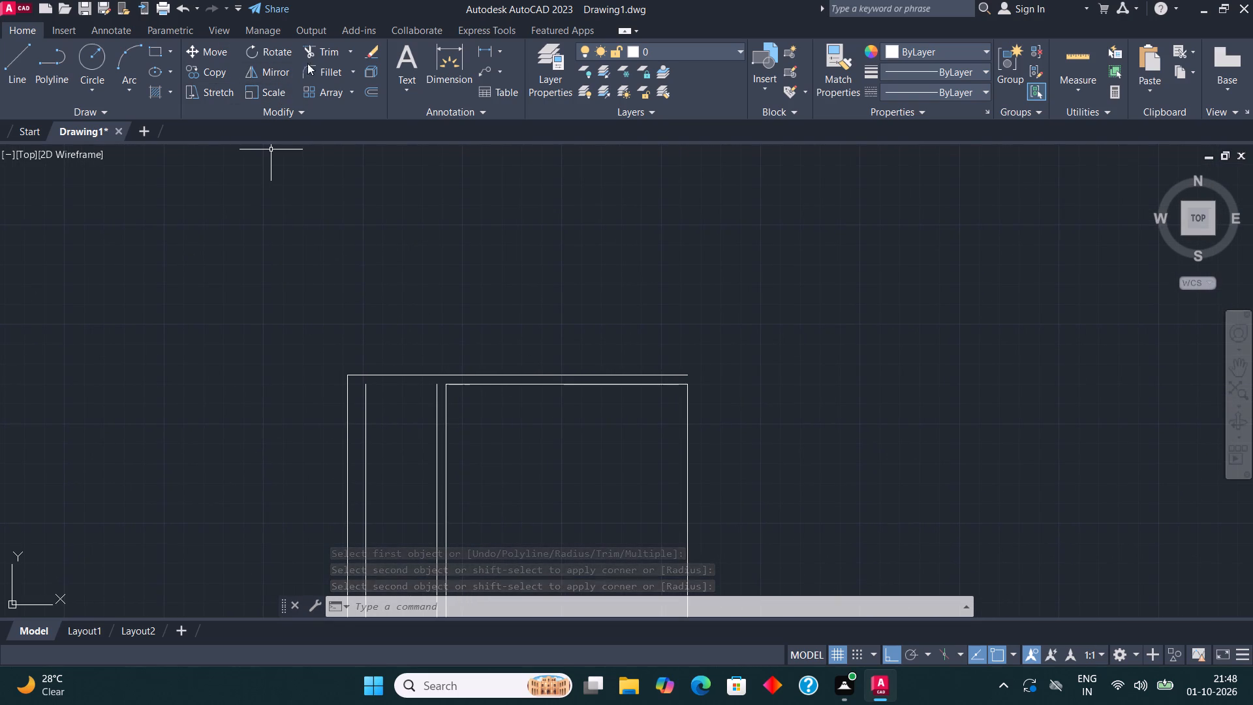
left_click(326, 69)
left_click(366, 402)
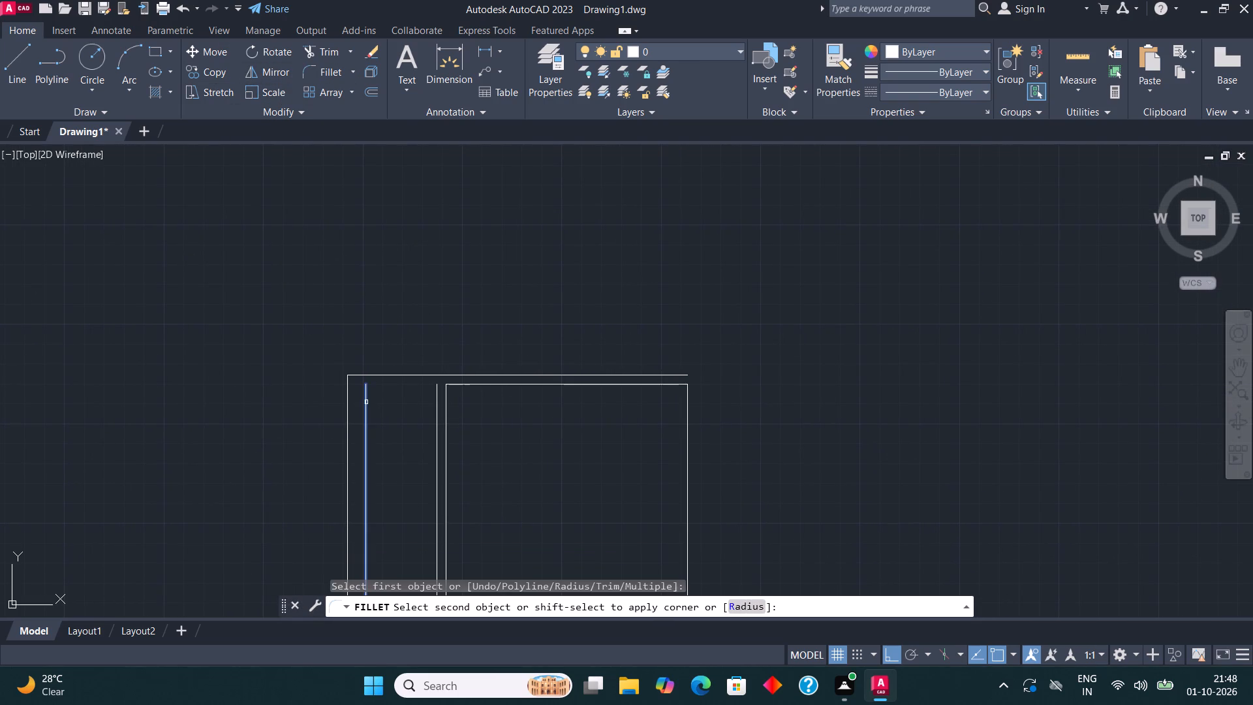
left_click(469, 386)
Fillet the far-left wall's inner and outer vertical lines to the inner and outer bottom lines, joining the lower-left corner.
scroll(485, 358, "down", 2)
middle_click(493, 308)
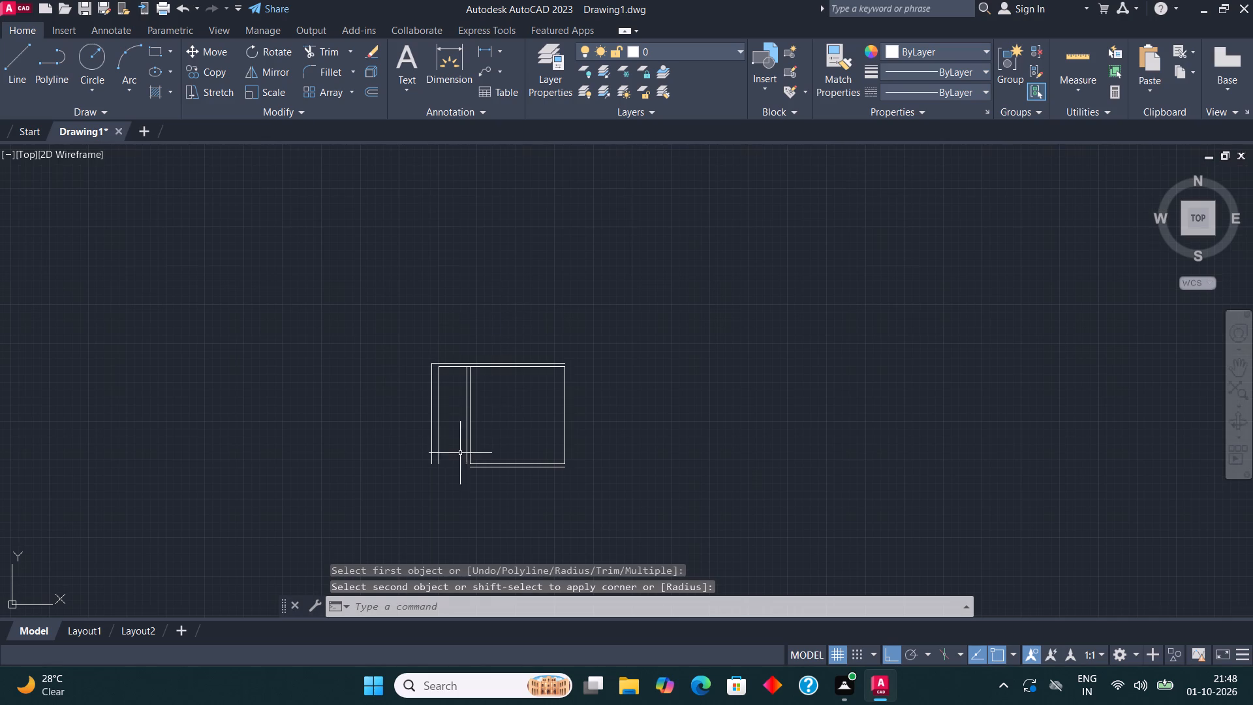
scroll(458, 456, "up", 2)
left_click(322, 70)
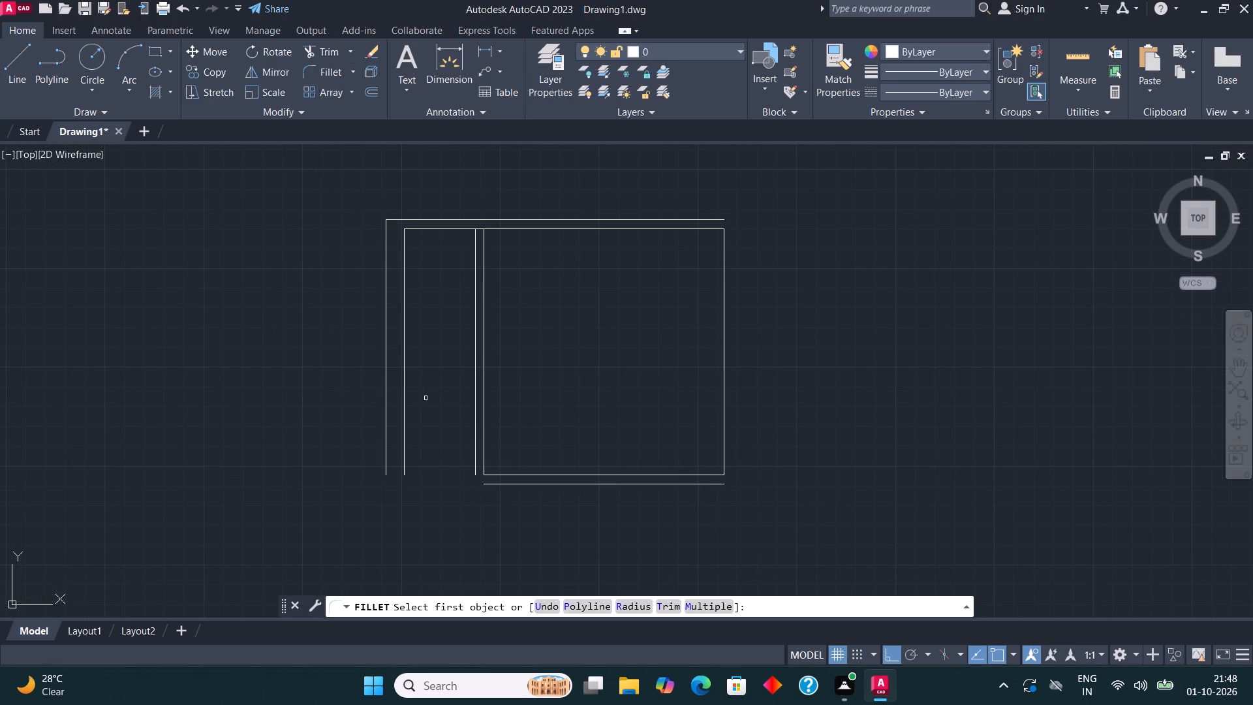
left_click(405, 415)
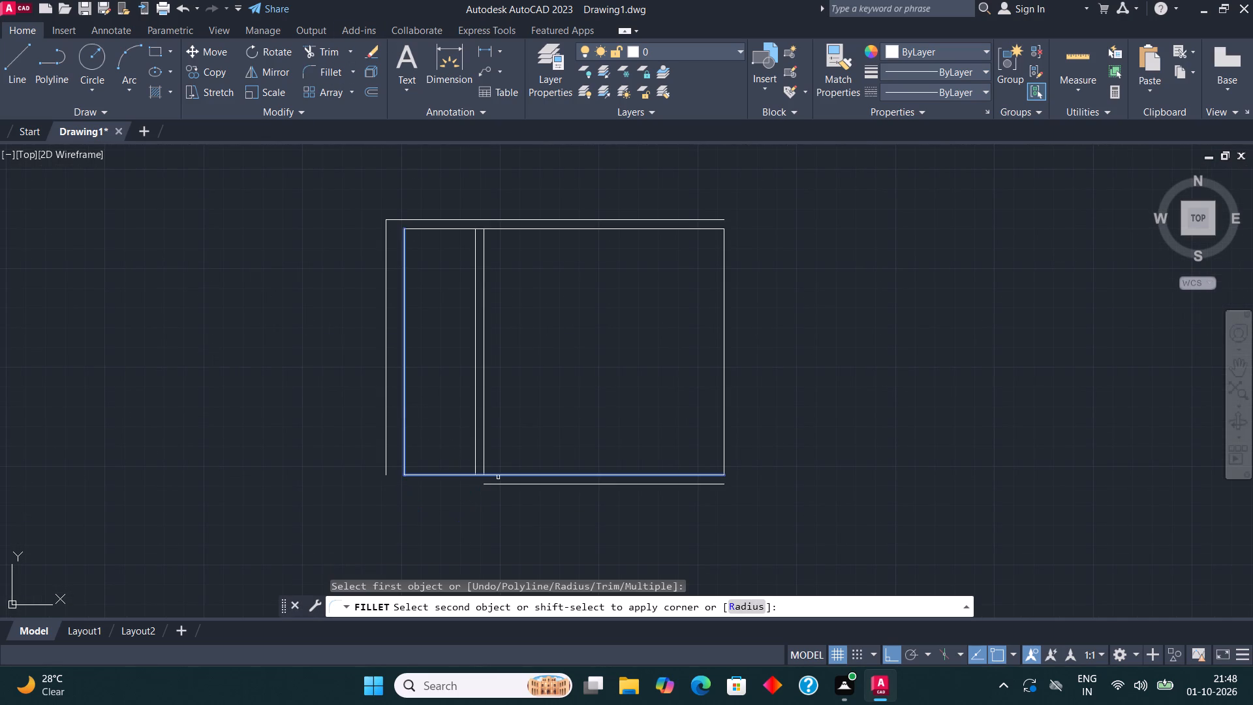
left_click(499, 477)
left_click(334, 73)
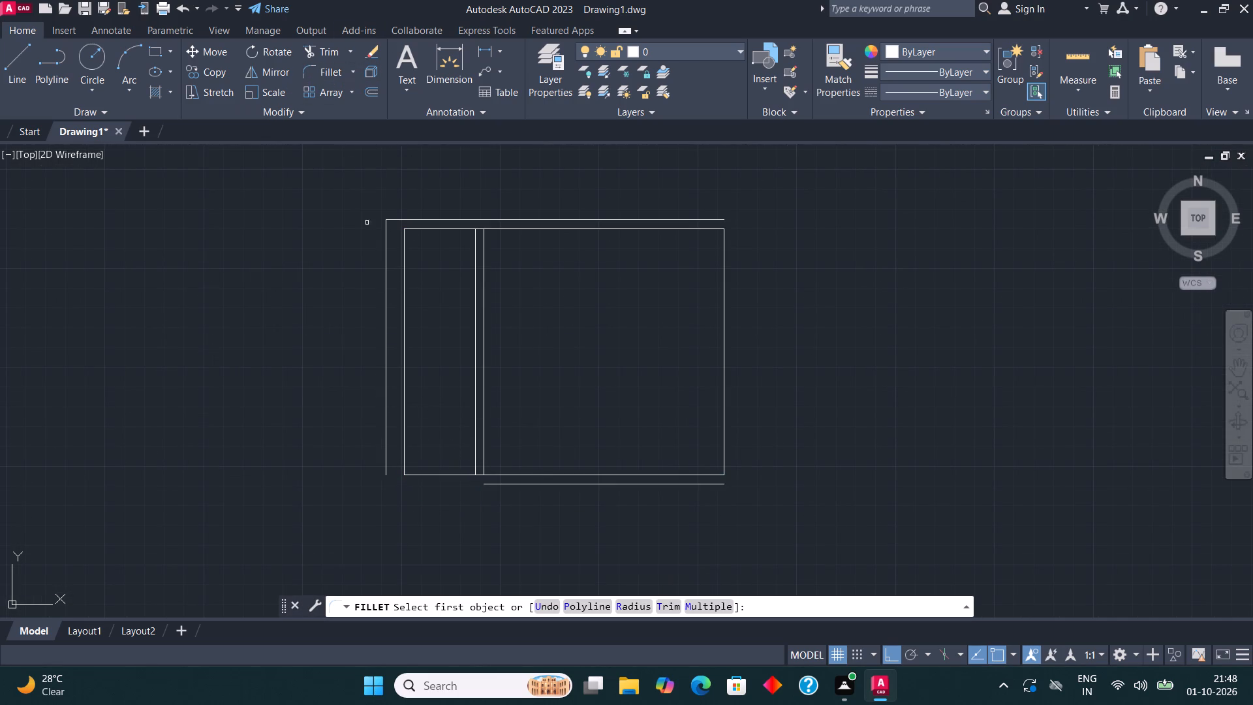
left_click(385, 440)
left_click(497, 487)
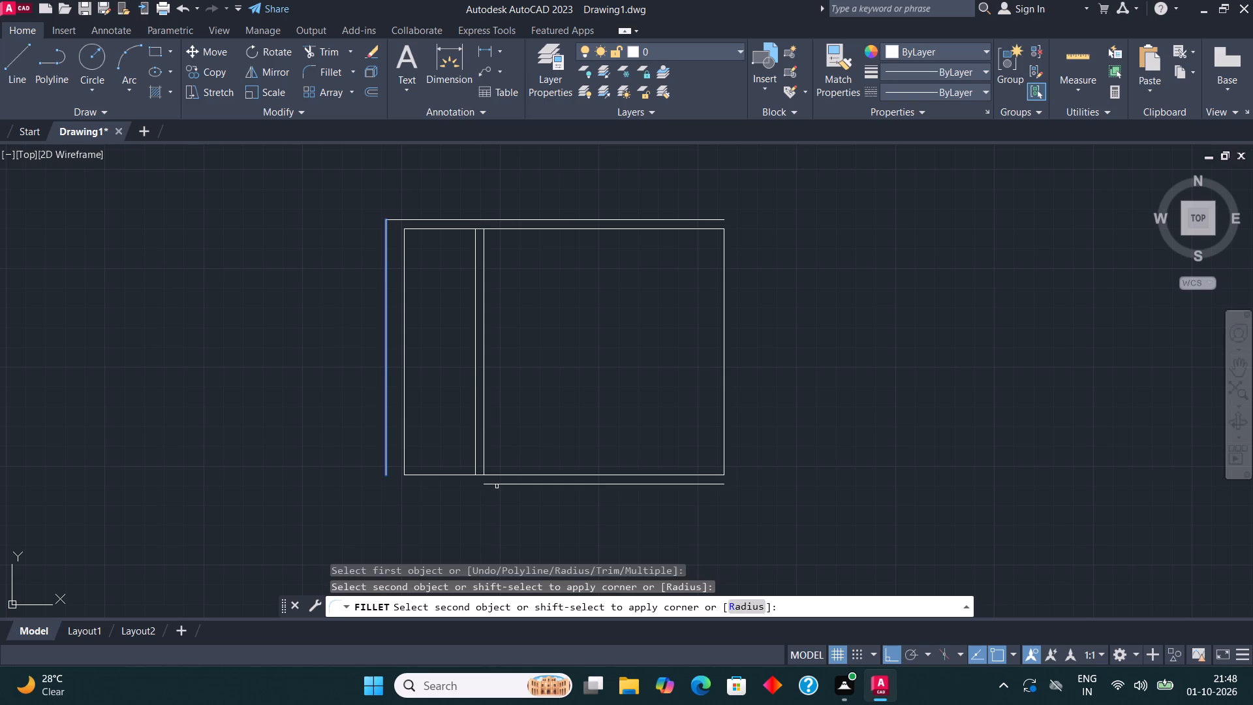
left_click(496, 482)
left_click(496, 482)
Draw a vertical line closing the room's right side from the outer top line's end to the outer bottom line's end.
middle_click_drag(664, 416, 628, 407)
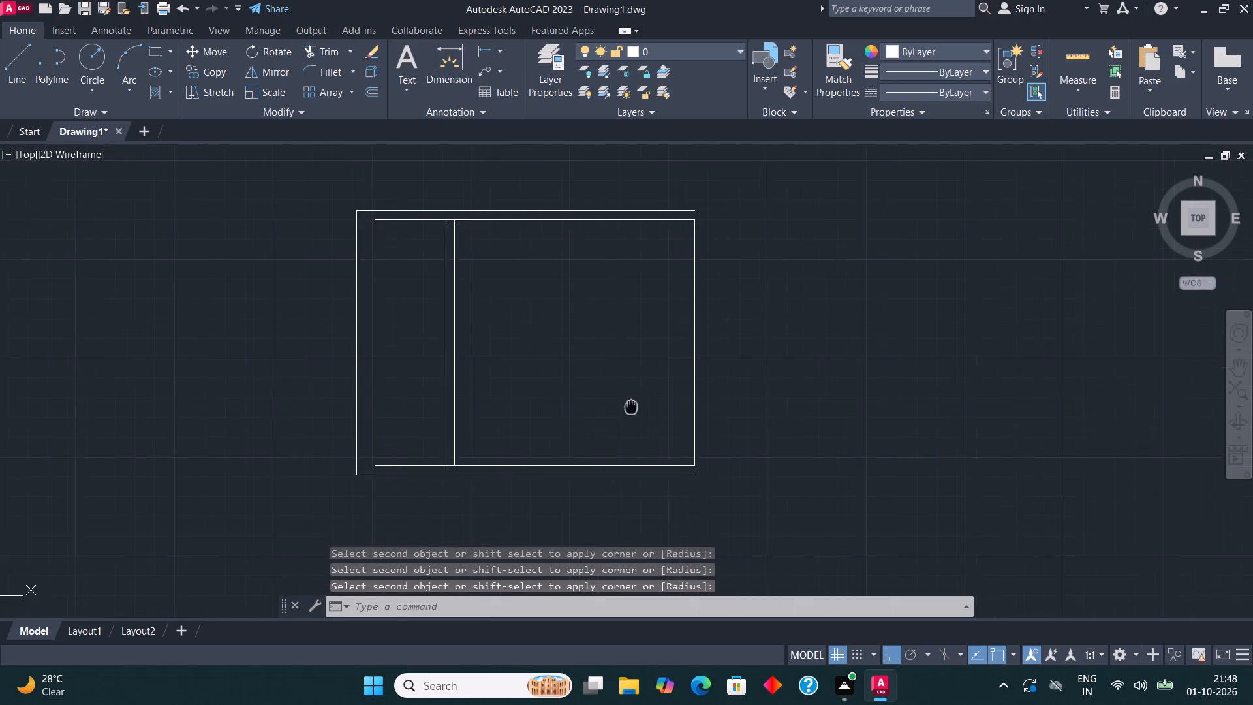
middle_click_drag(628, 407, 435, 434)
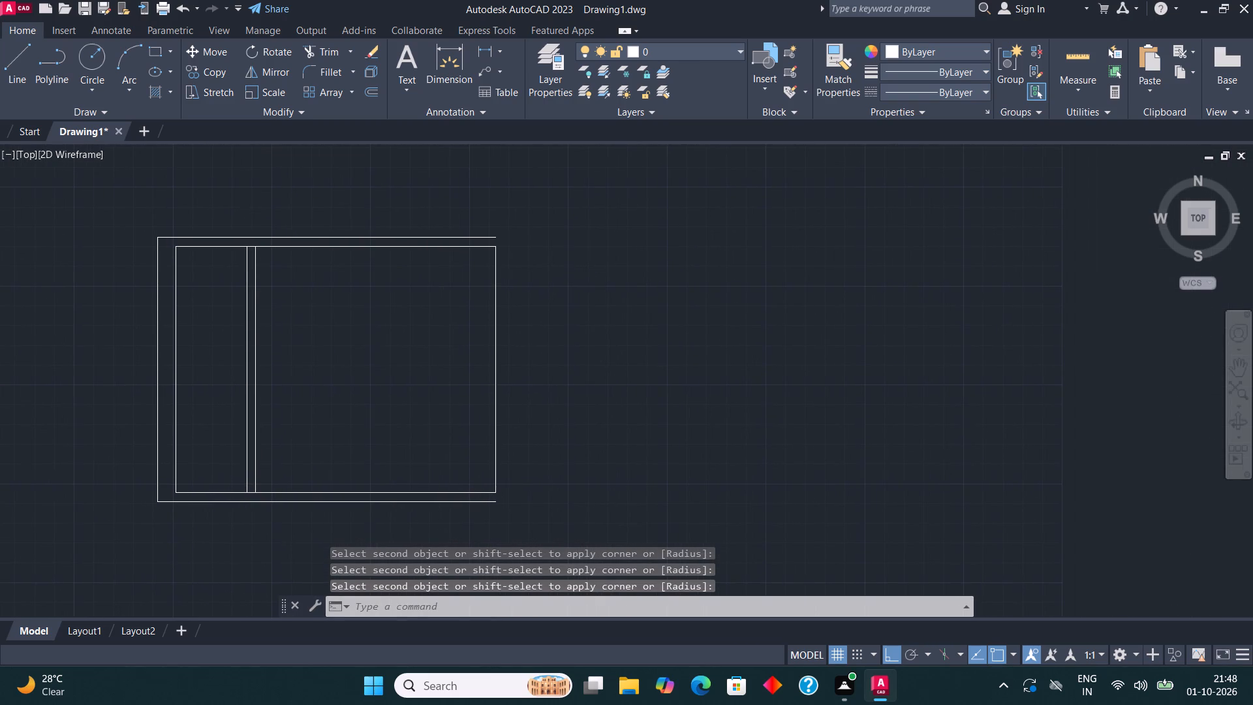
key("Escape")
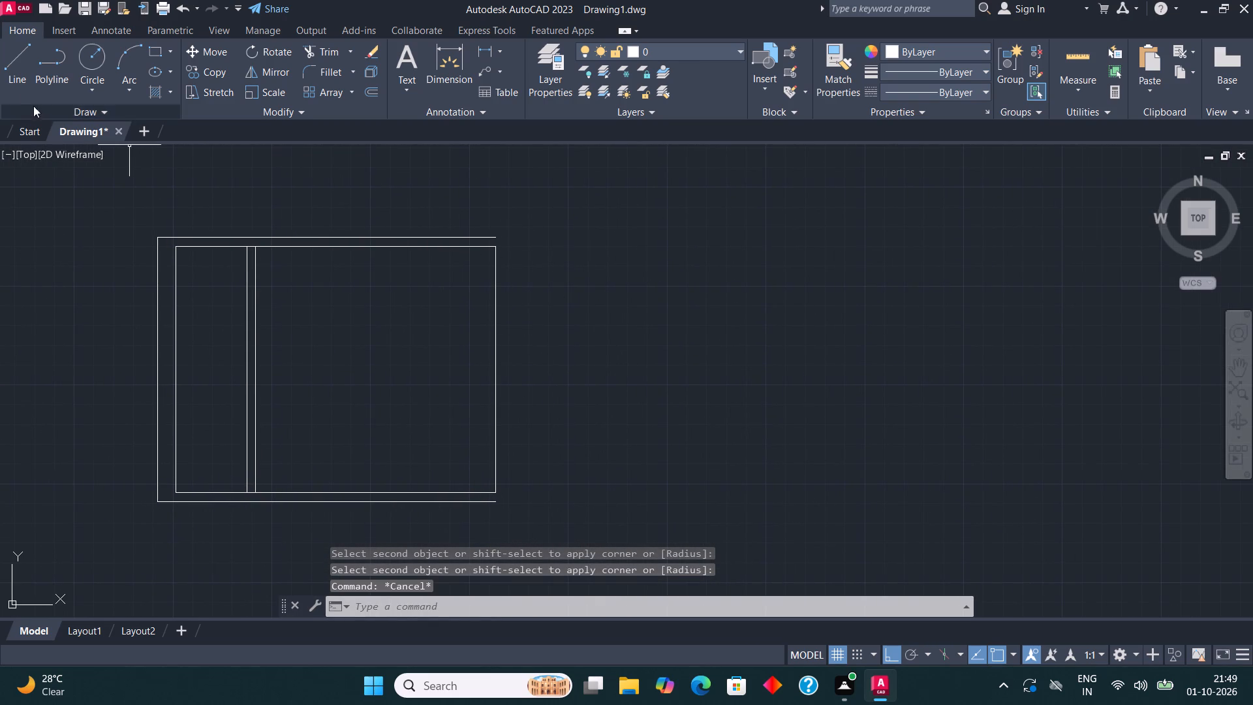
left_click(22, 74)
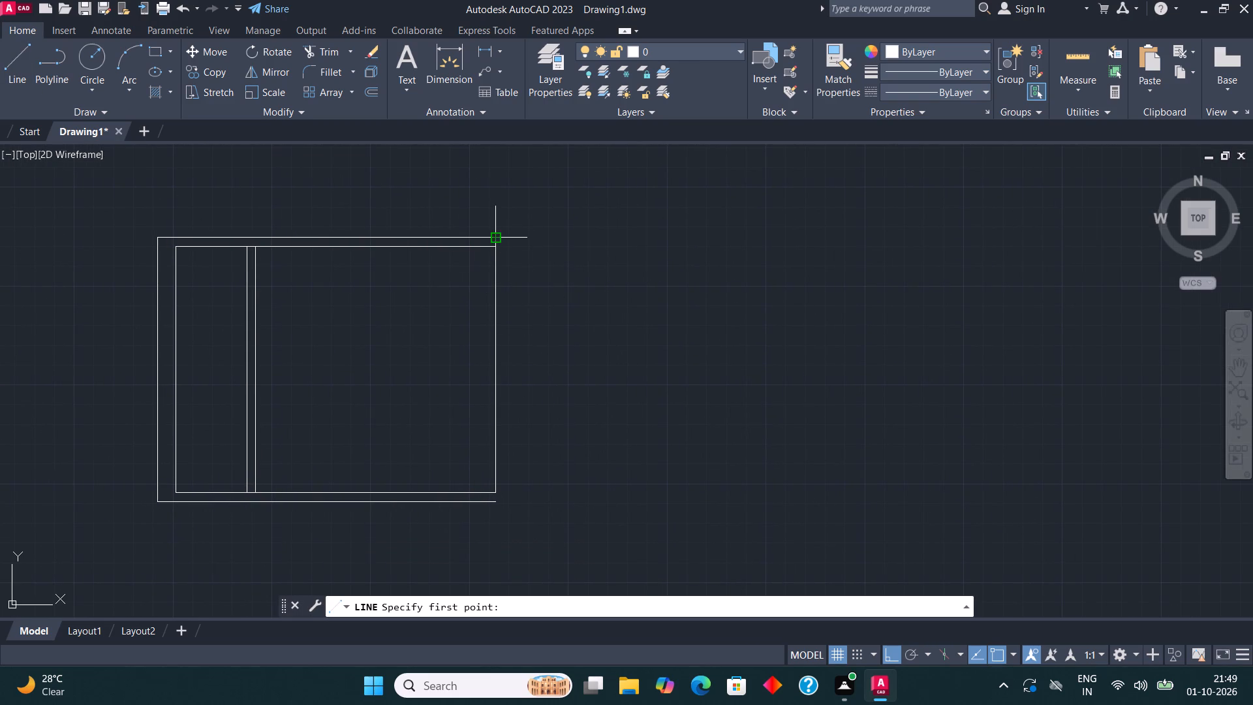
left_click(494, 236)
left_click(502, 502)
key("Escape")
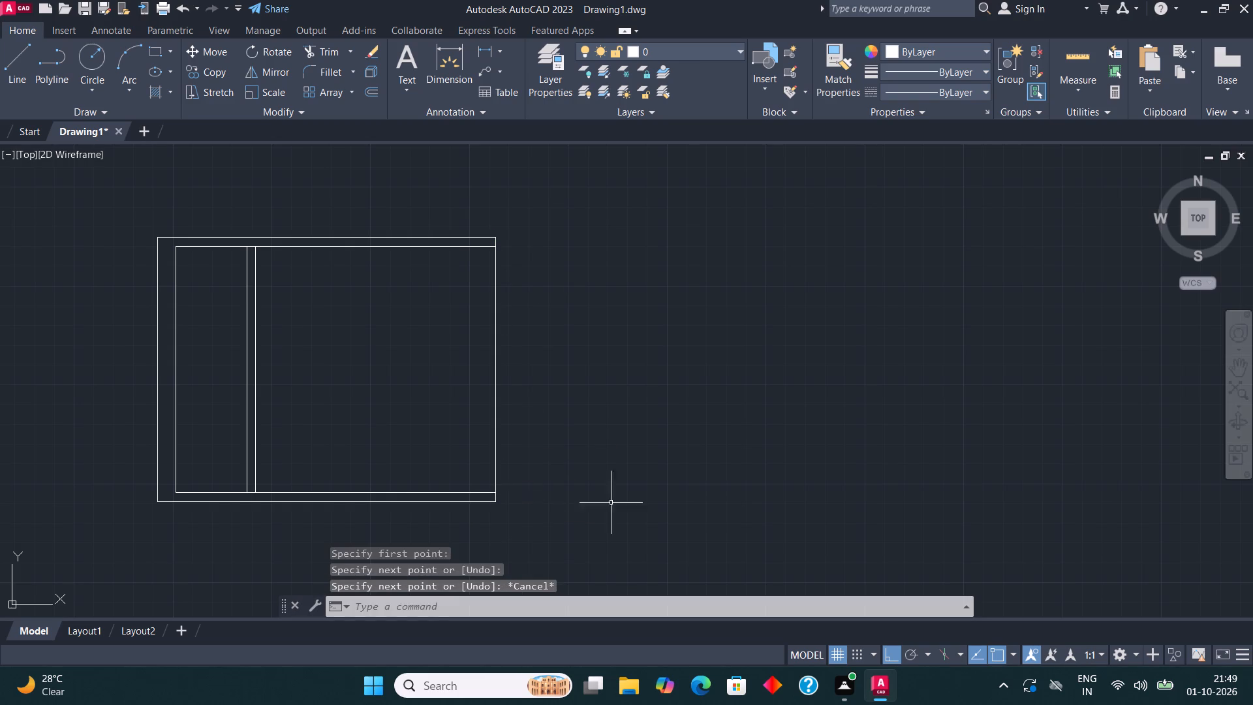
Draw an adjoining room from the inner lower-right corner: 13'3" to the right, 10'4.5" up, and back to the inner upper-right corner.
middle_click_drag(684, 480, 540, 430)
middle_click_drag(566, 486, 578, 488)
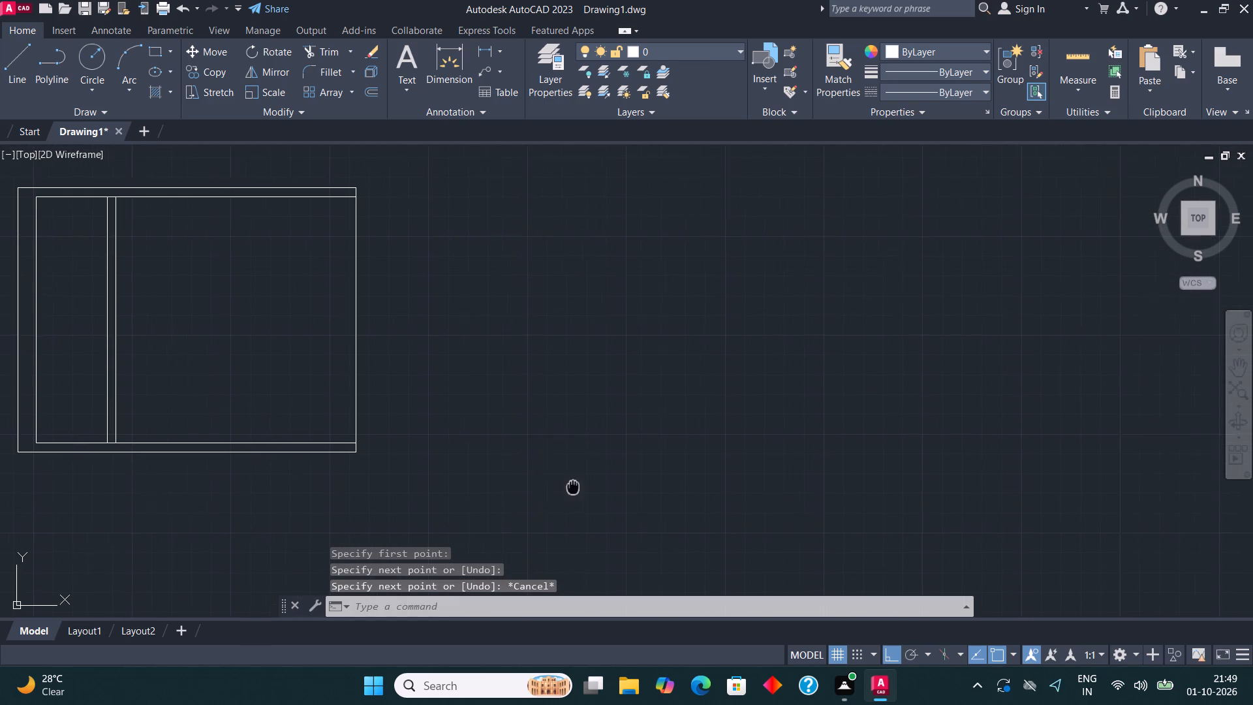
middle_click_drag(578, 488, 610, 492)
left_click(7, 61)
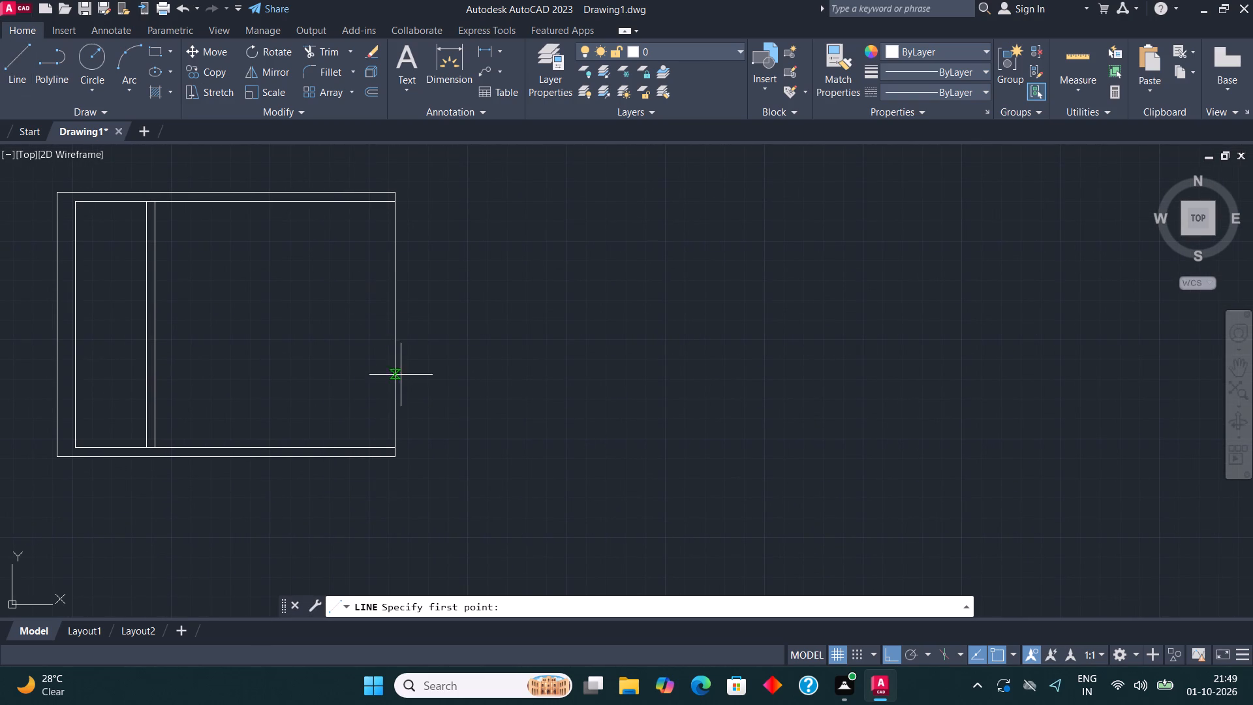
scroll(395, 424, "up", 1)
left_click(392, 461)
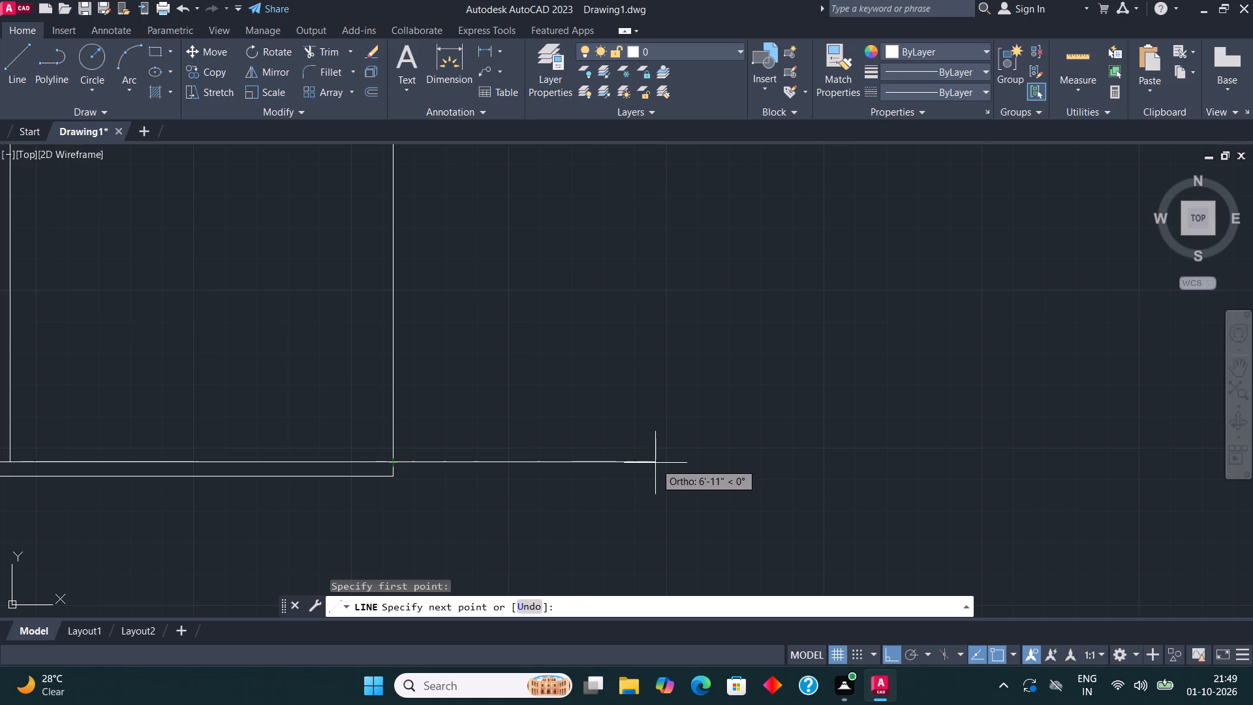
type("13")
key("apostrophe")
type("3\"")
key("Return")
scroll(624, 470, "down", 4)
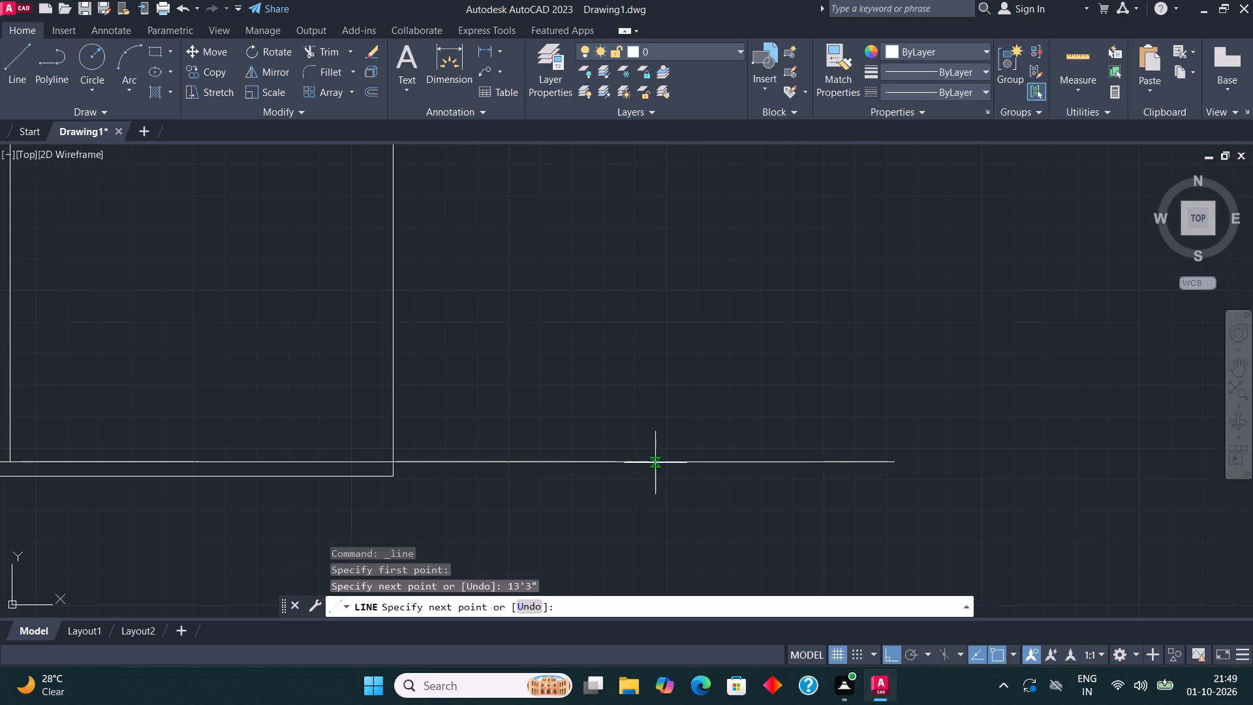
scroll(617, 475, "down", 1)
scroll(646, 424, "up", 3)
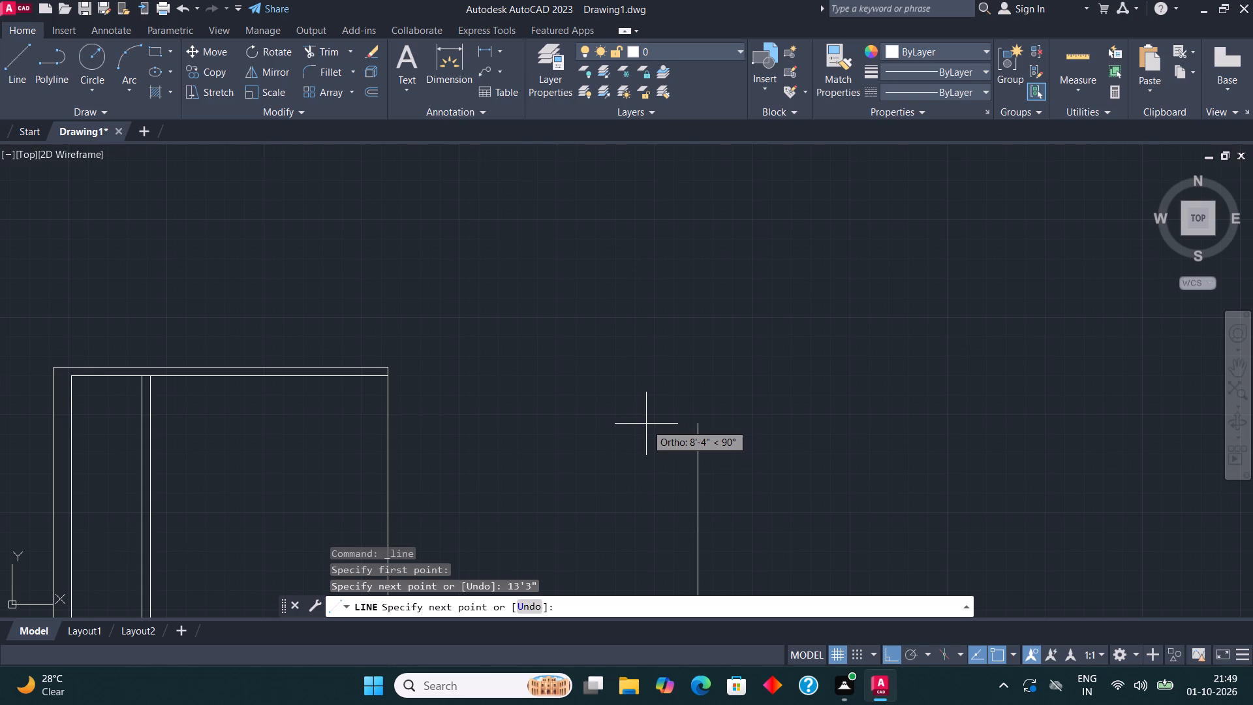
type("10'4.5\"")
key("Return")
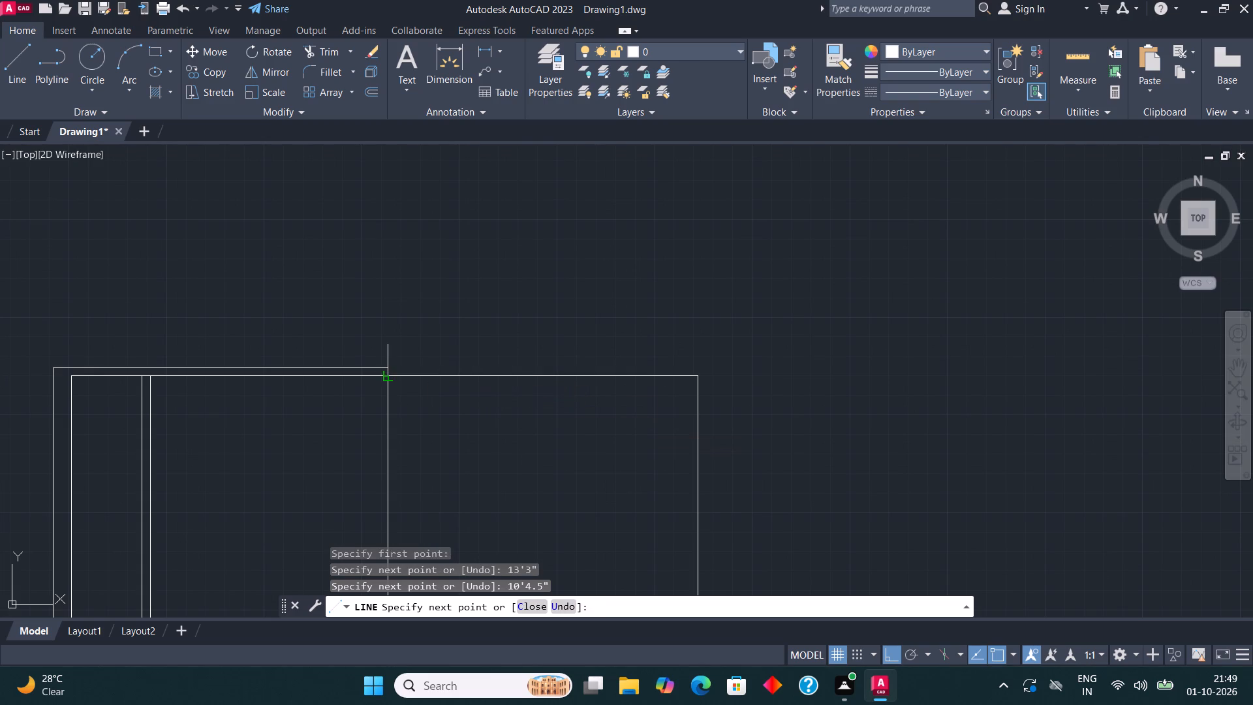
left_click(384, 379)
key("Escape")
Offset the adjoining room's top, right and bottom lines outward with a 4.5" offset distance to form its outer wall lines.
middle_click_drag(542, 274, 536, 234)
scroll(531, 262, "down", 1)
left_click_drag(656, 474, 655, 466)
left_click(548, 272)
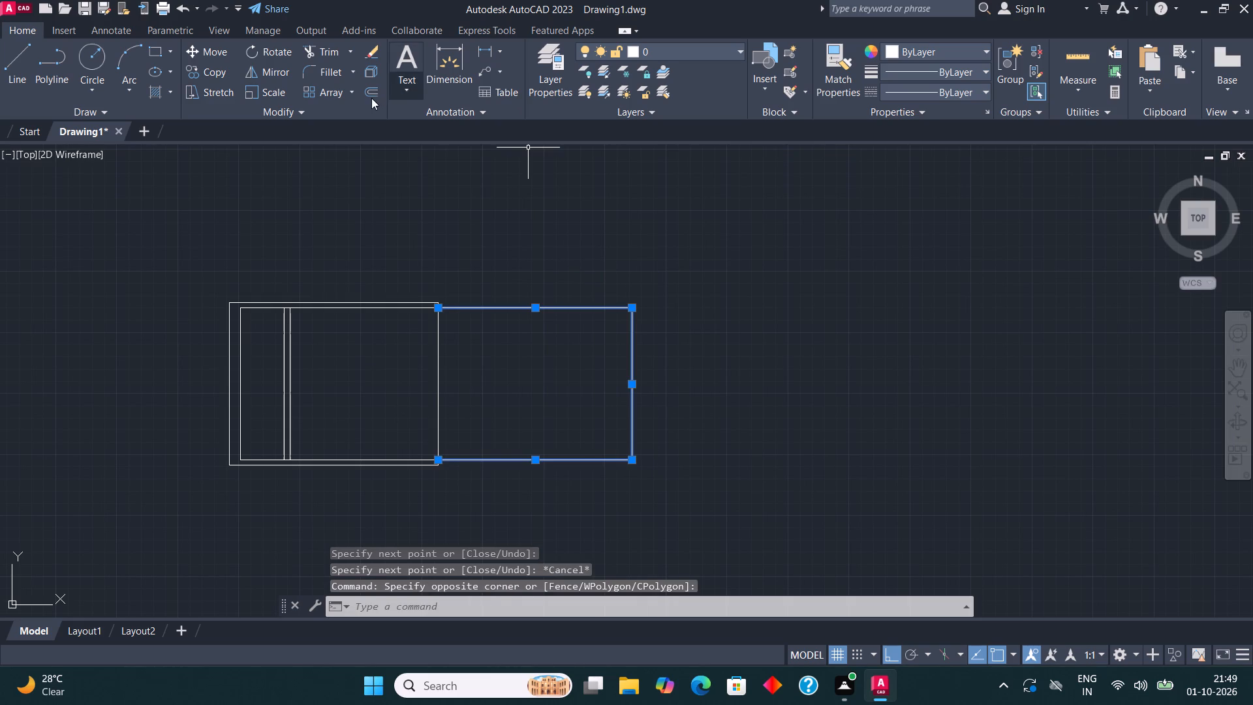
left_click(370, 96)
left_click(532, 307)
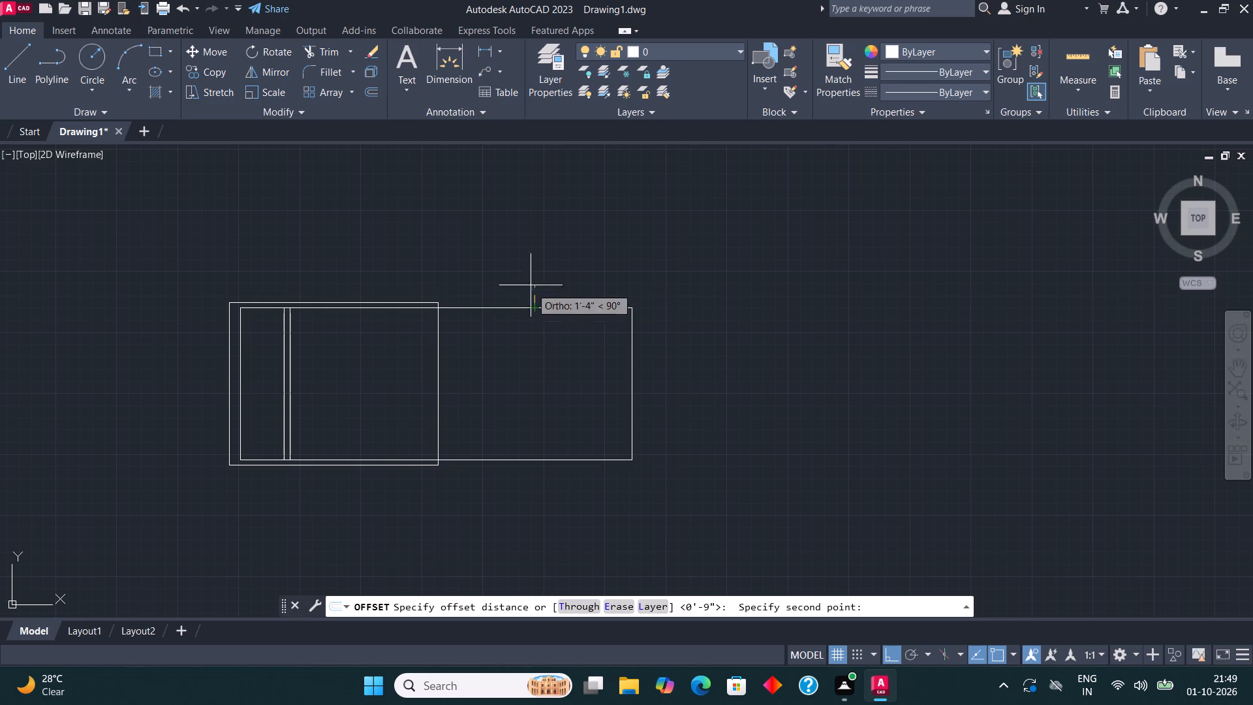
type("4.5\"")
key("Return")
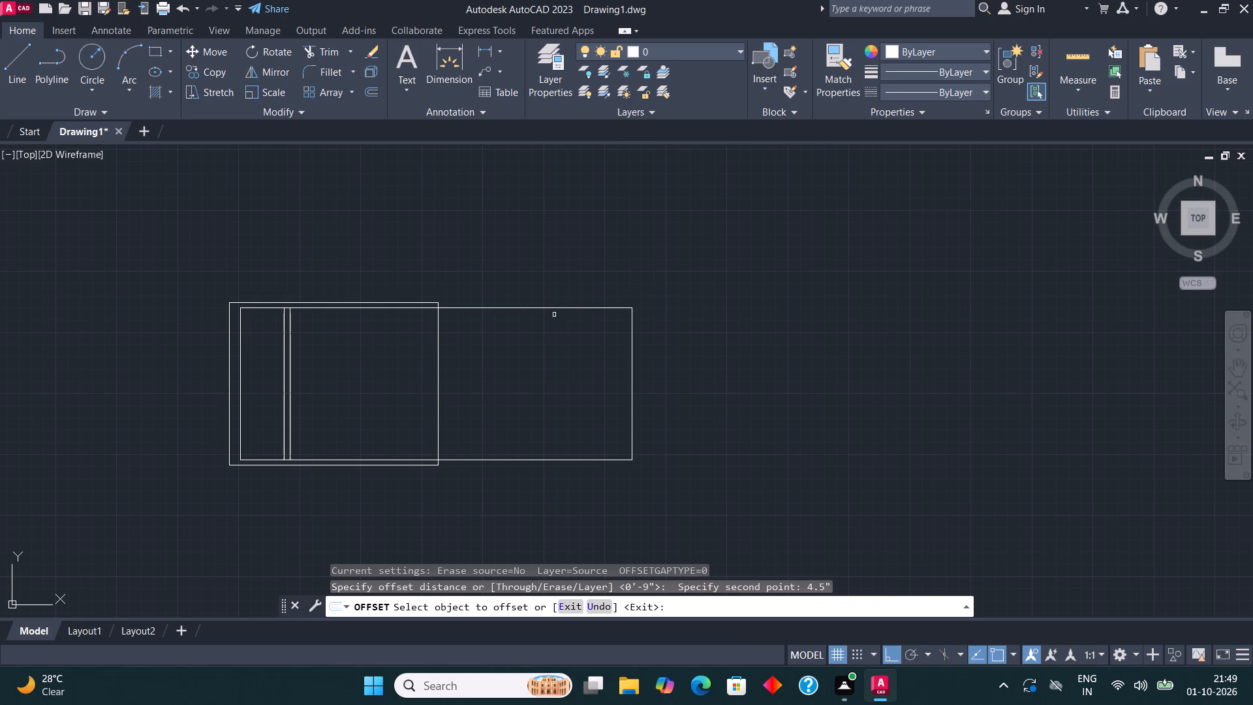
left_click(554, 307)
left_click(553, 273)
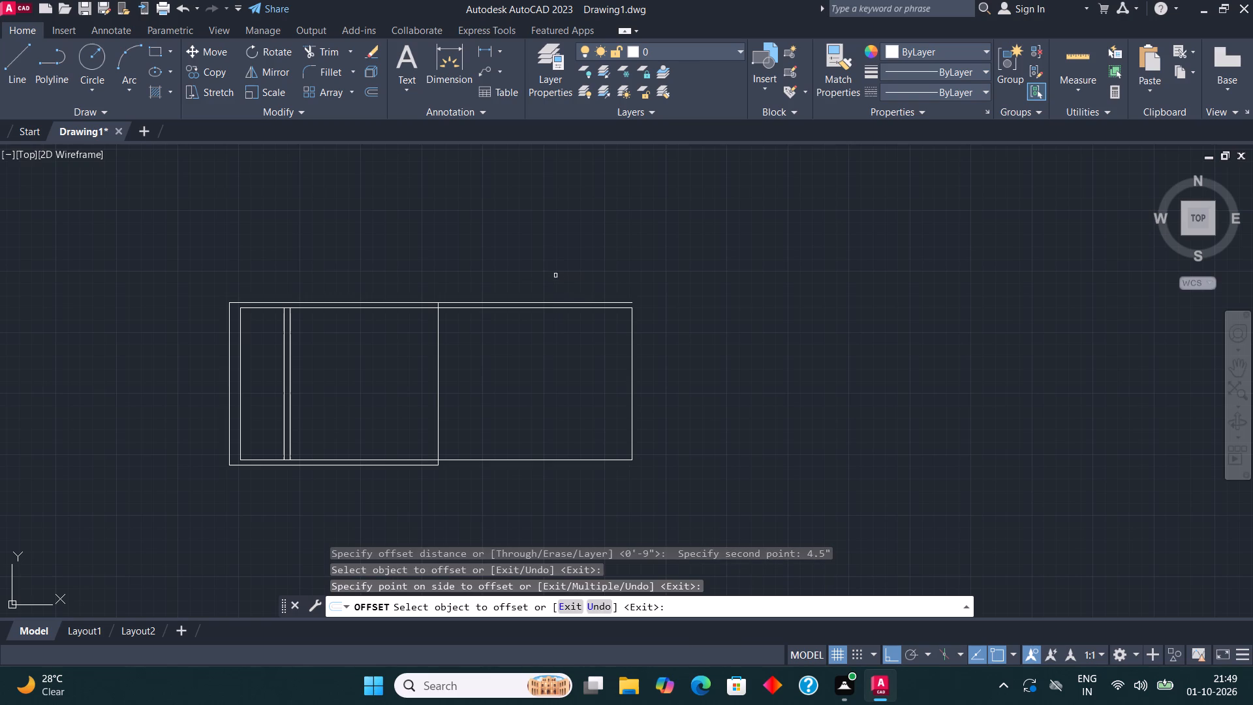
left_click(634, 410)
left_click(666, 418)
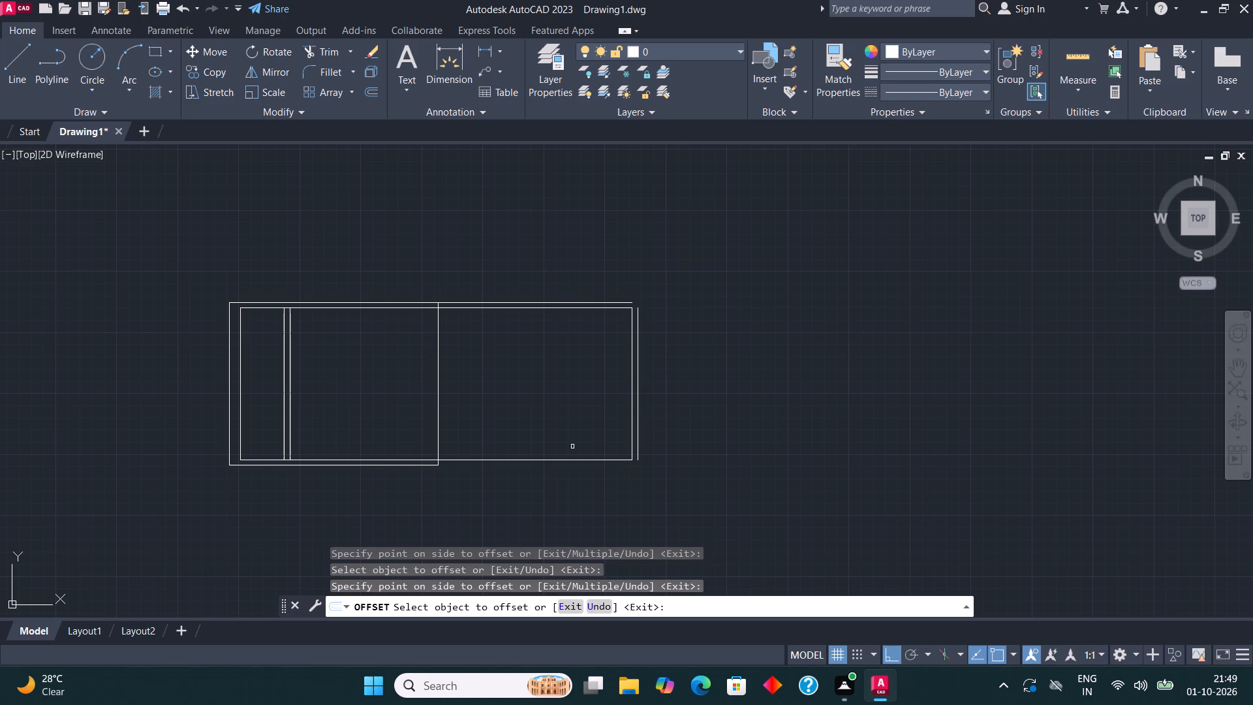
left_click(553, 460)
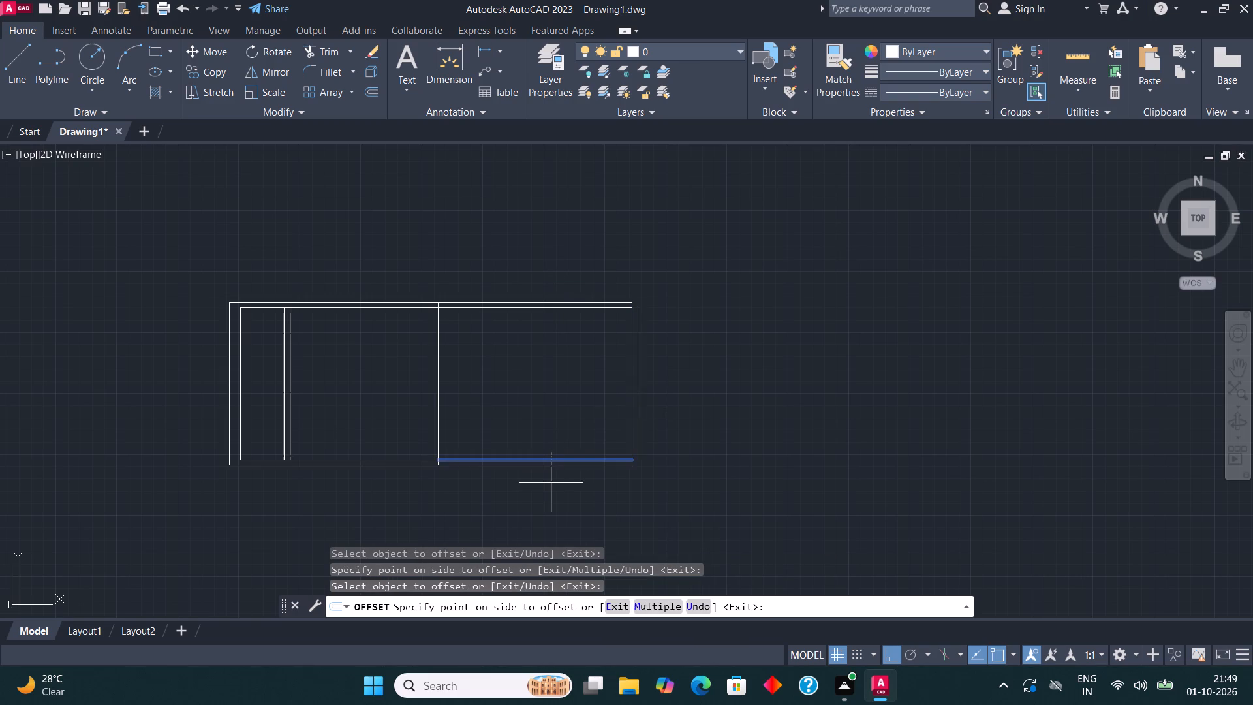
type("9\"")
key("Return")
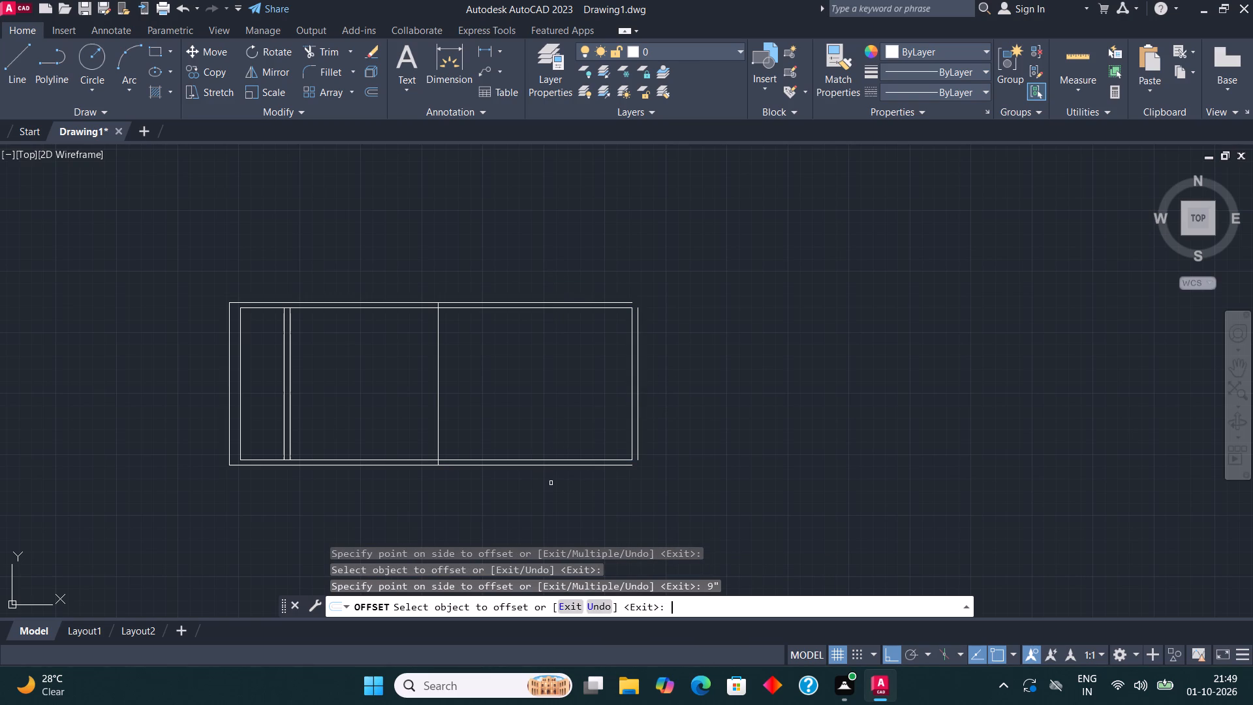
key("Escape")
Fillet the outer bottom and outer right wall lines together at the adjoining room's lower-right corner.
scroll(600, 485, "up", 1)
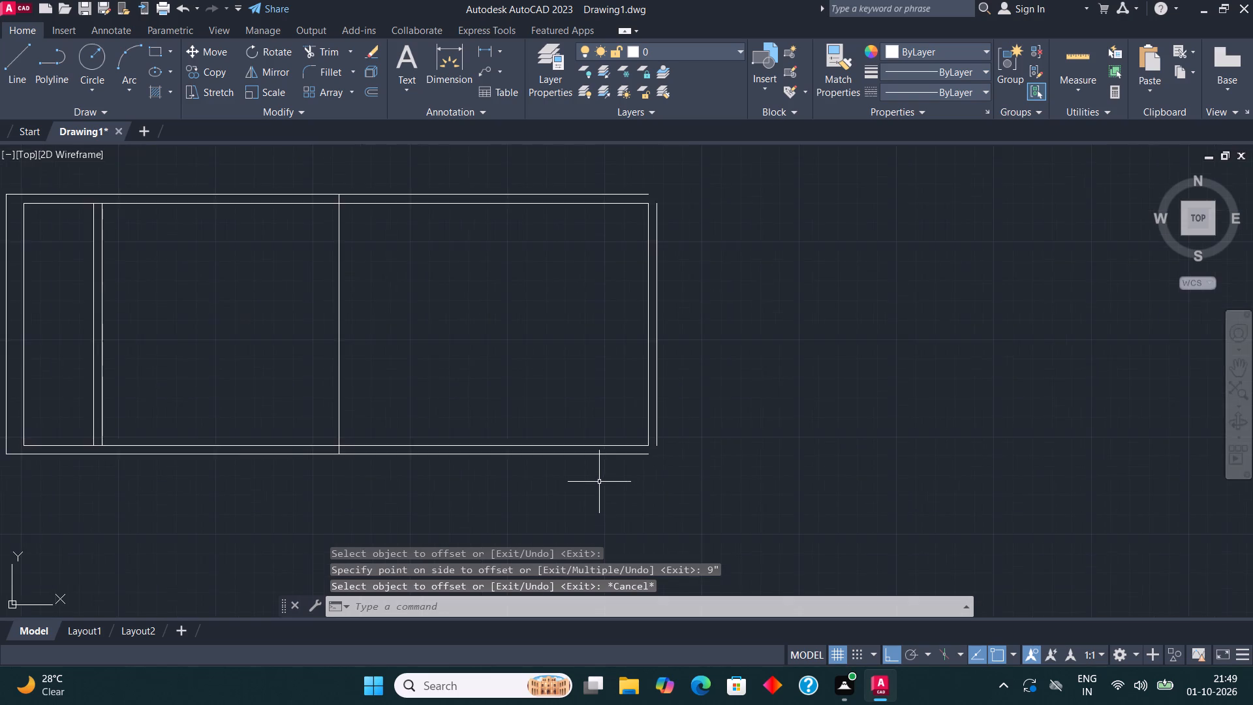
scroll(599, 482, "up", 2)
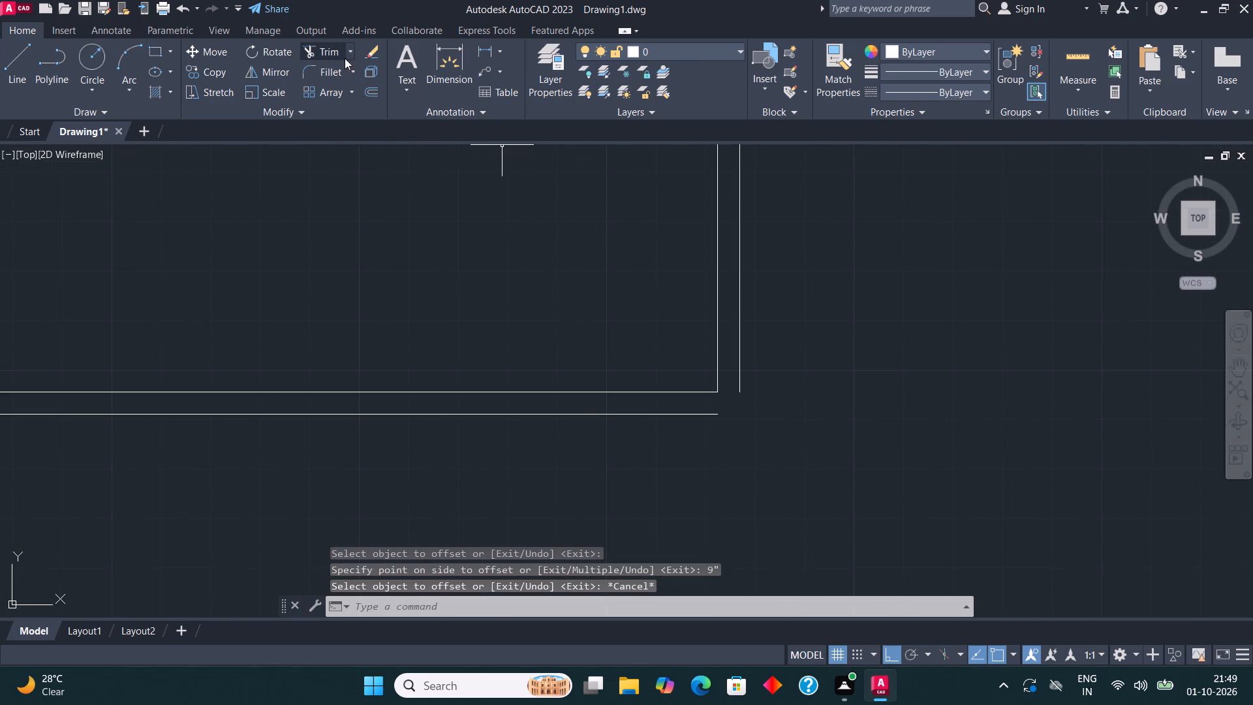
left_click(328, 65)
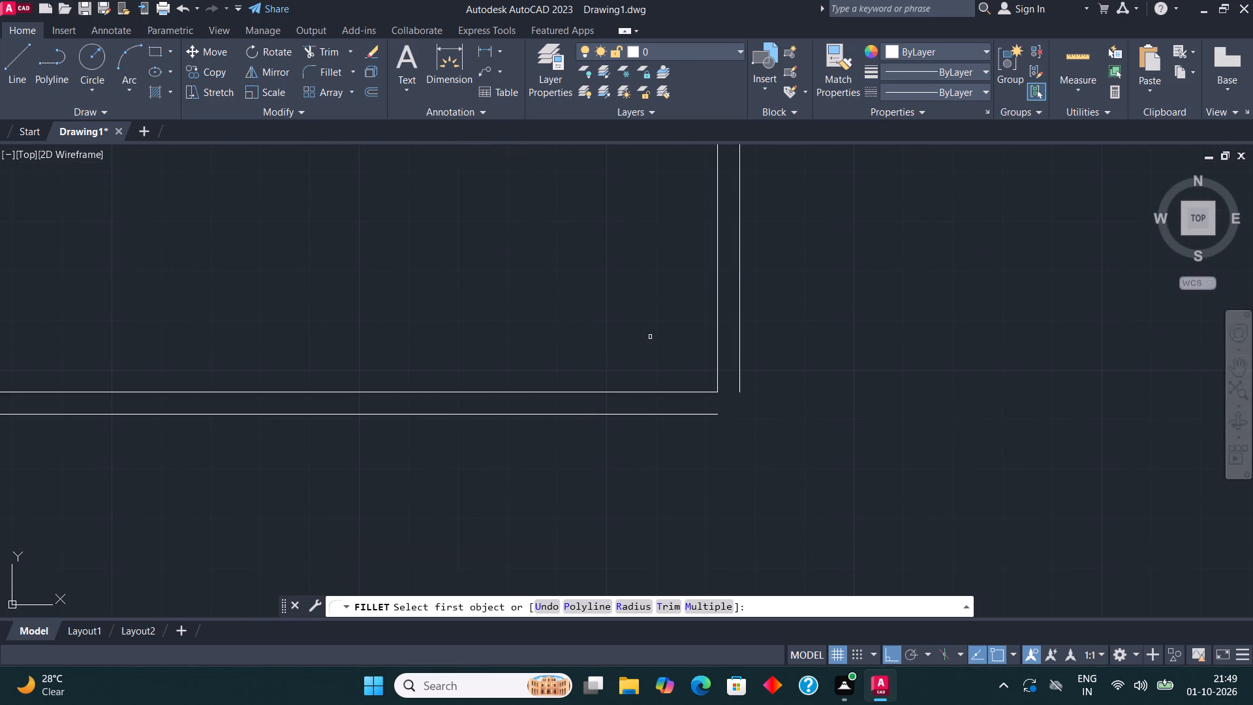
left_click(667, 415)
left_click(739, 378)
Fillet the outer top and outer right wall lines together at the adjoining room's upper-right corner.
middle_click_drag(684, 256, 612, 406)
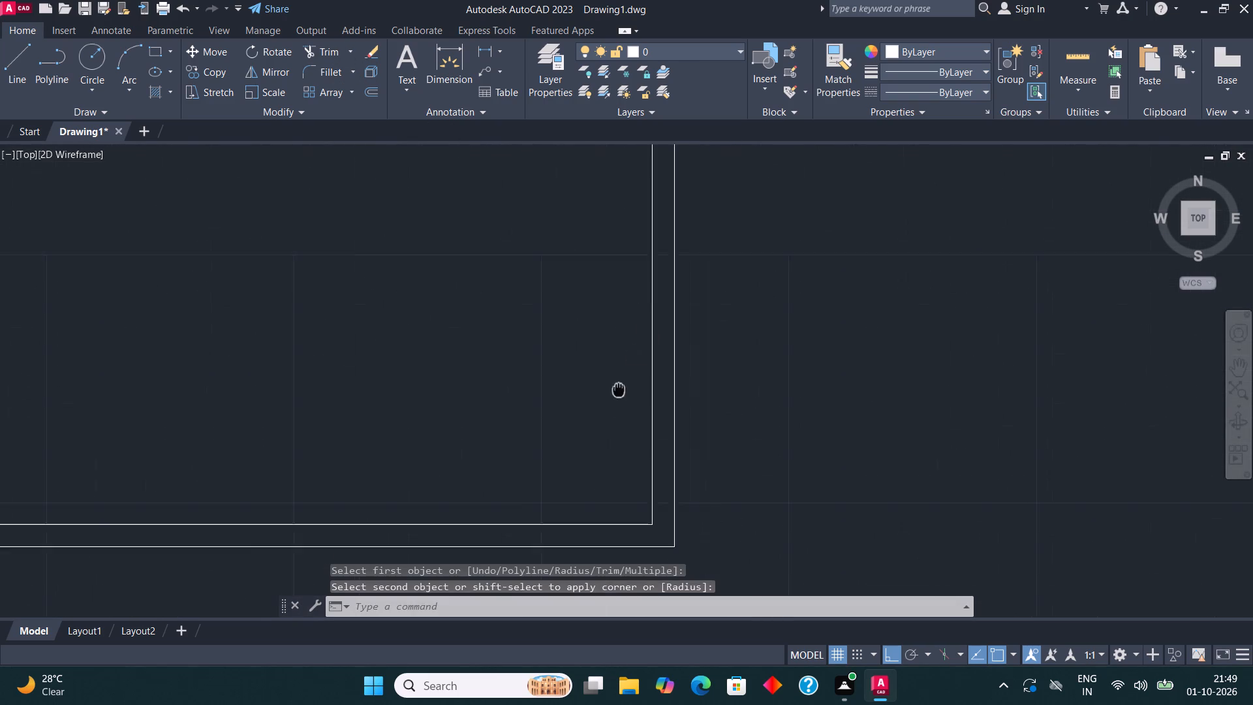
middle_click_drag(612, 406, 550, 651)
middle_click_drag(583, 245, 575, 324)
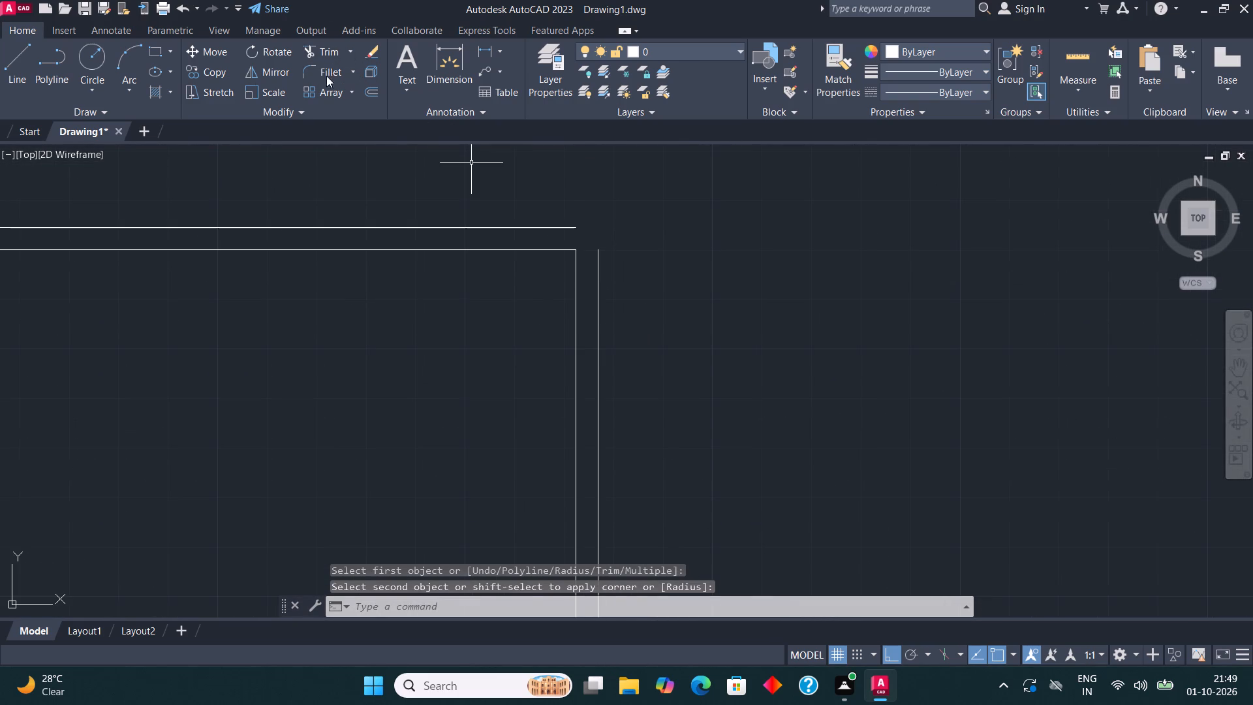
left_click(329, 70)
left_click(563, 228)
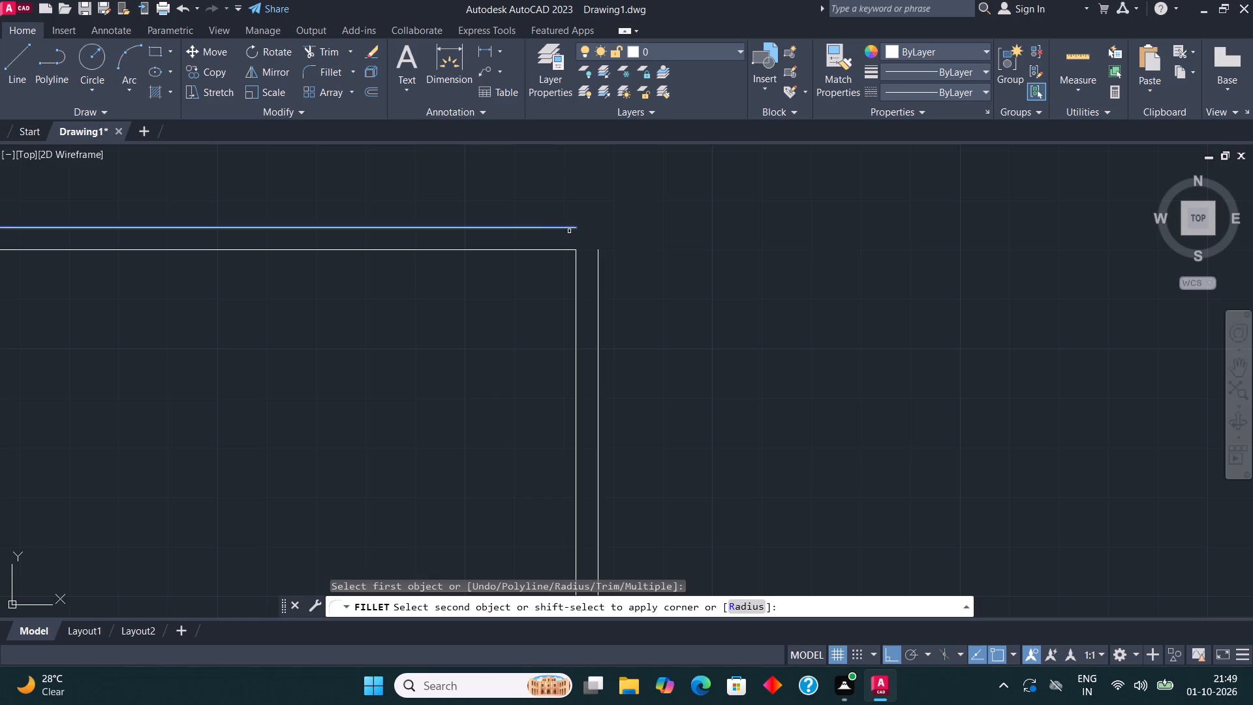
left_click(598, 262)
scroll(379, 315, "down", 1)
middle_click_drag(405, 330, 445, 297)
key("Escape")
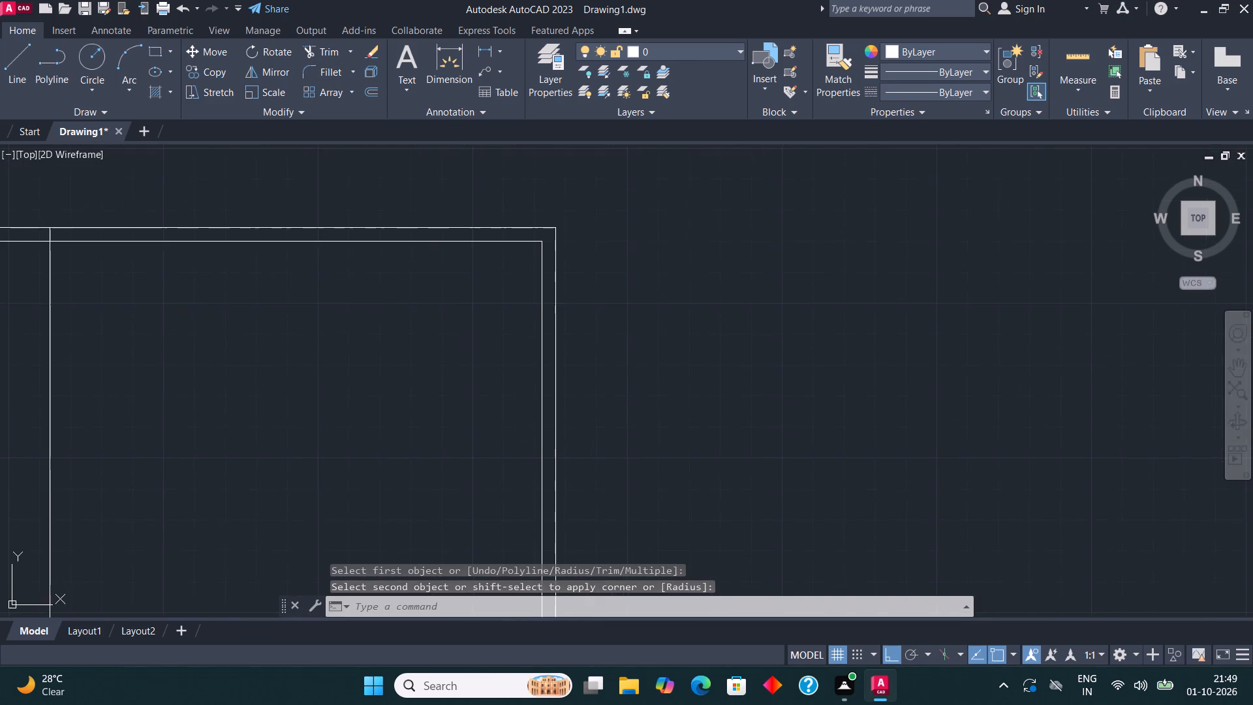
Move both outer bottom wall lines 4.5" straight down, away from the inner bottom line.
scroll(421, 274, "down", 3)
middle_click_drag(469, 315, 541, 382)
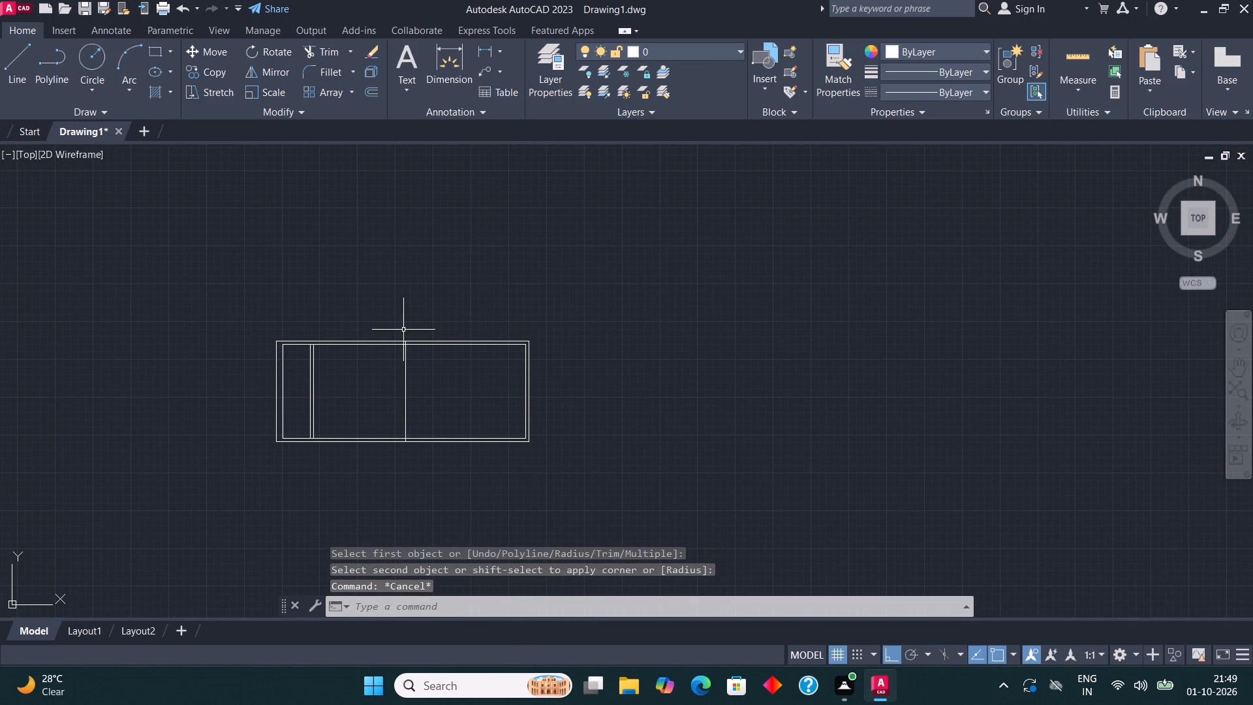
scroll(332, 464, "up", 2)
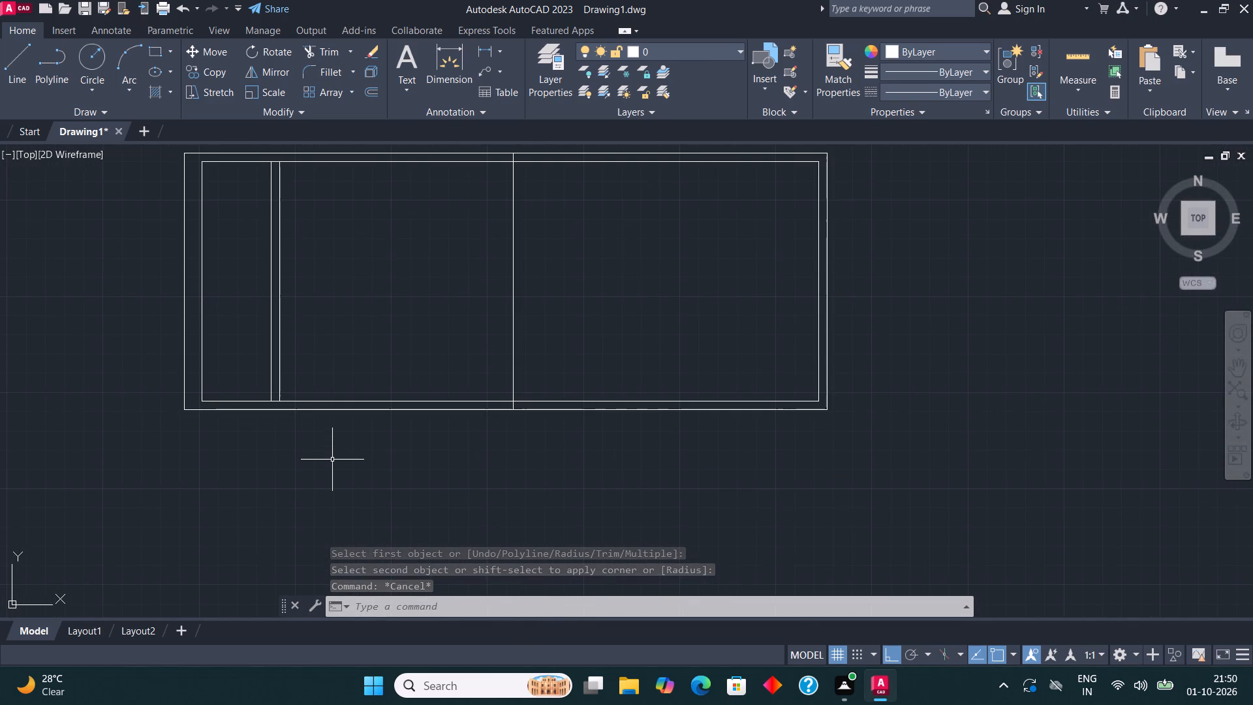
middle_click_drag(212, 424, 271, 463)
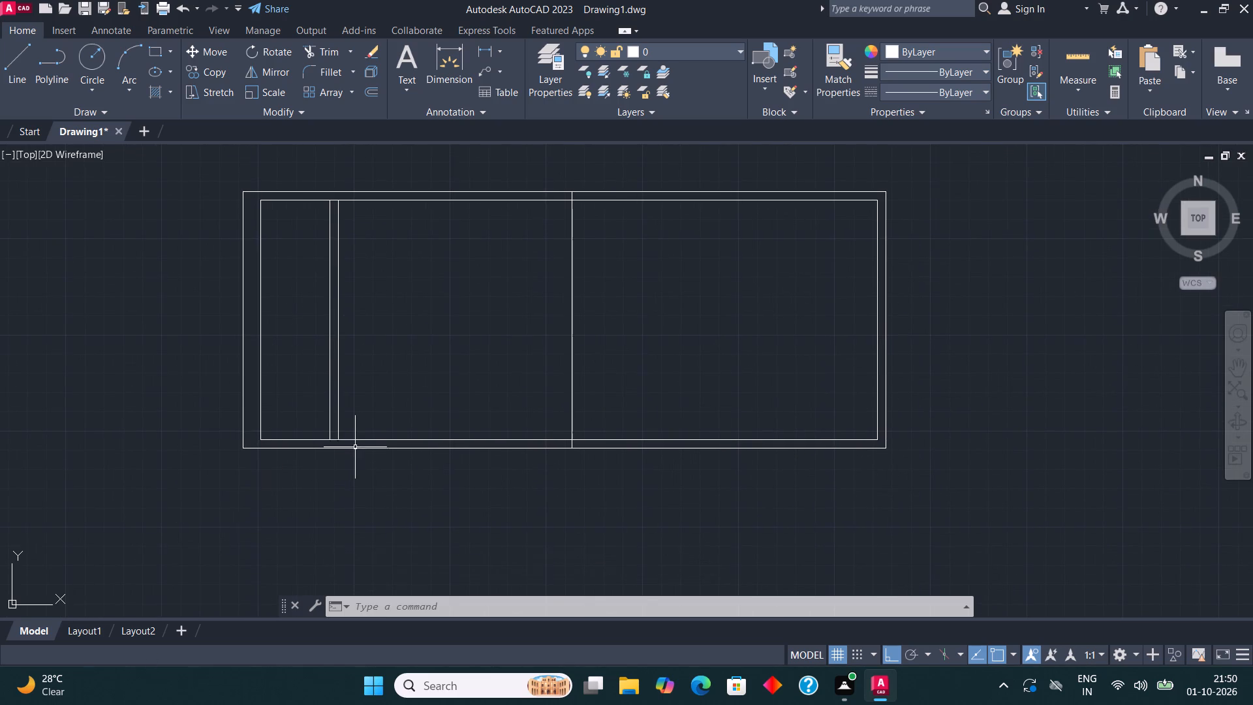
left_click(355, 446)
left_click(360, 458)
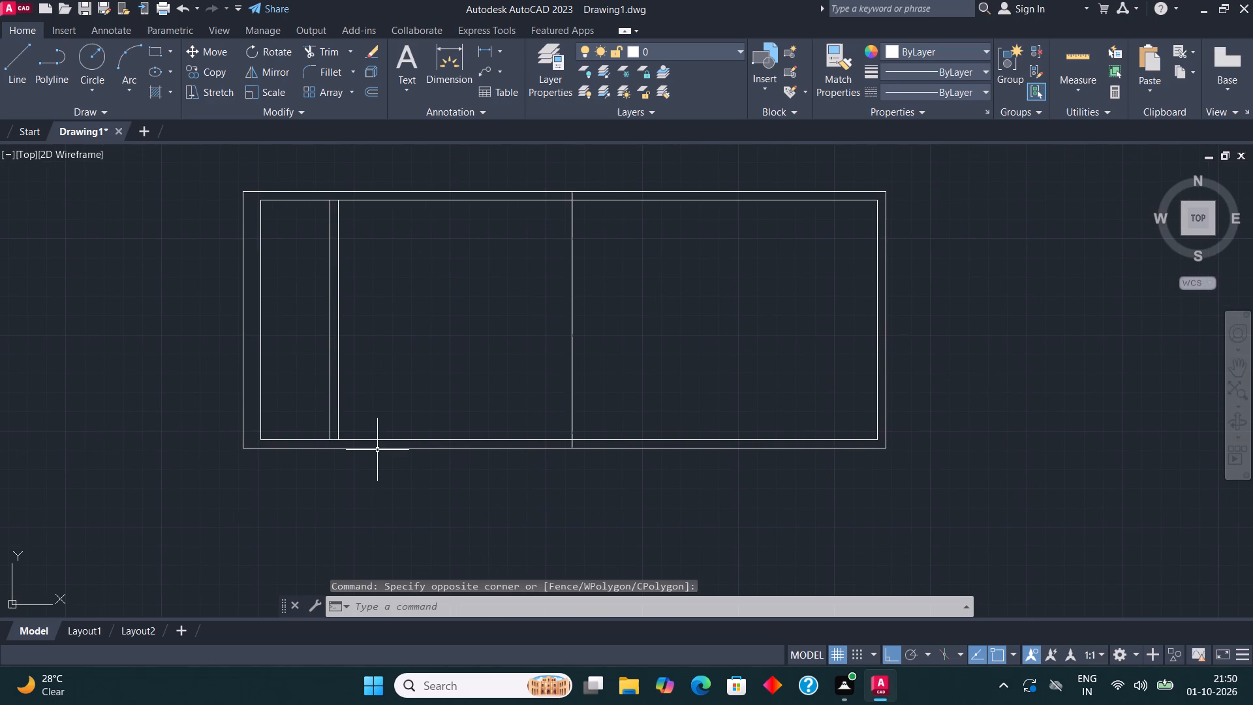
left_click(377, 450)
left_click(625, 450)
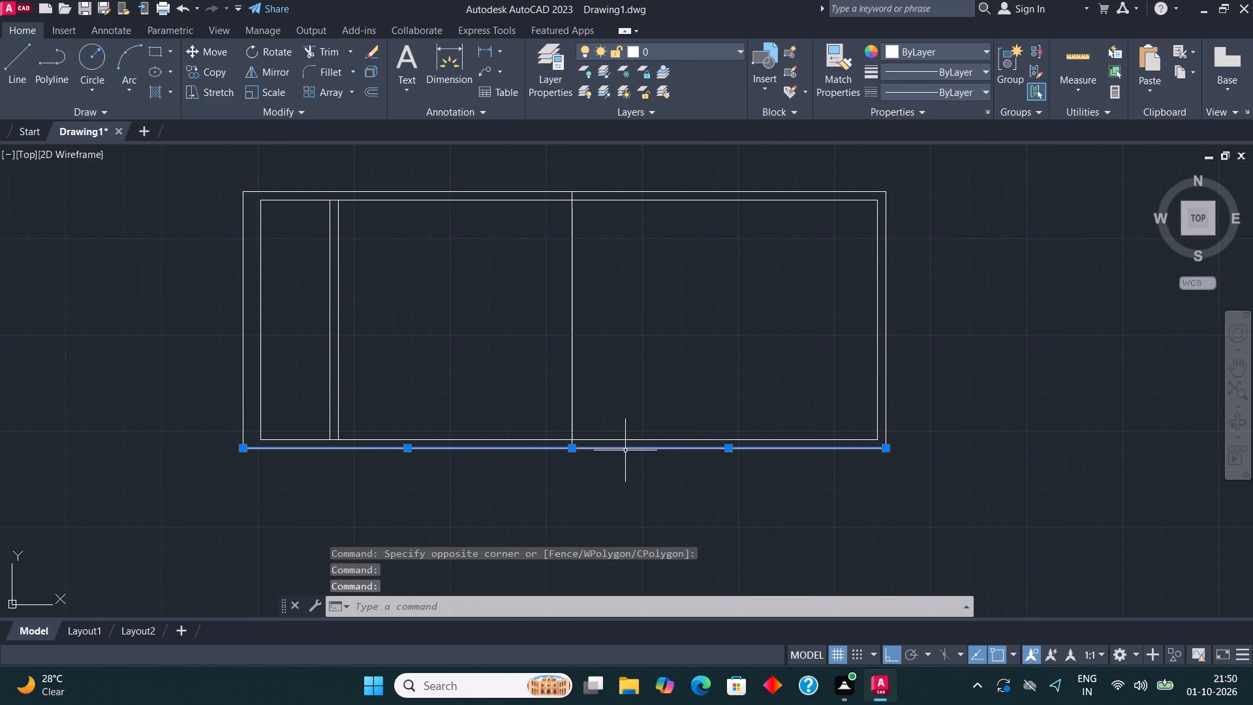
left_click(213, 44)
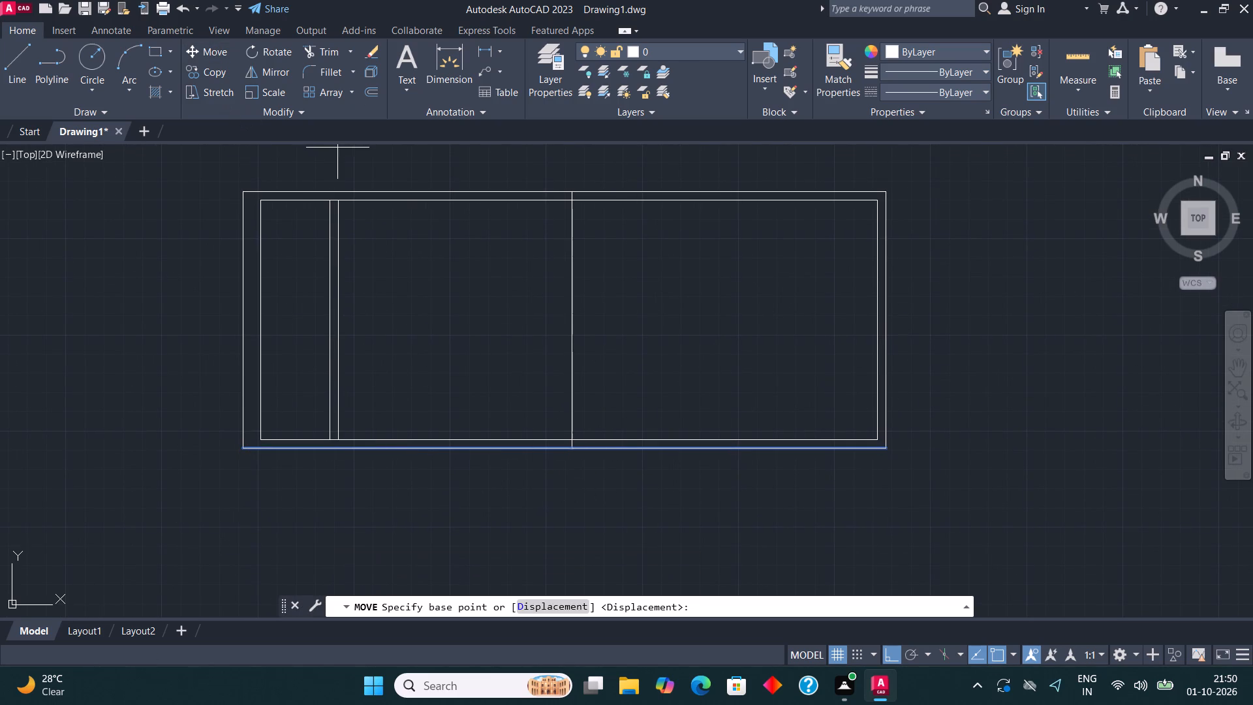
left_click(574, 450)
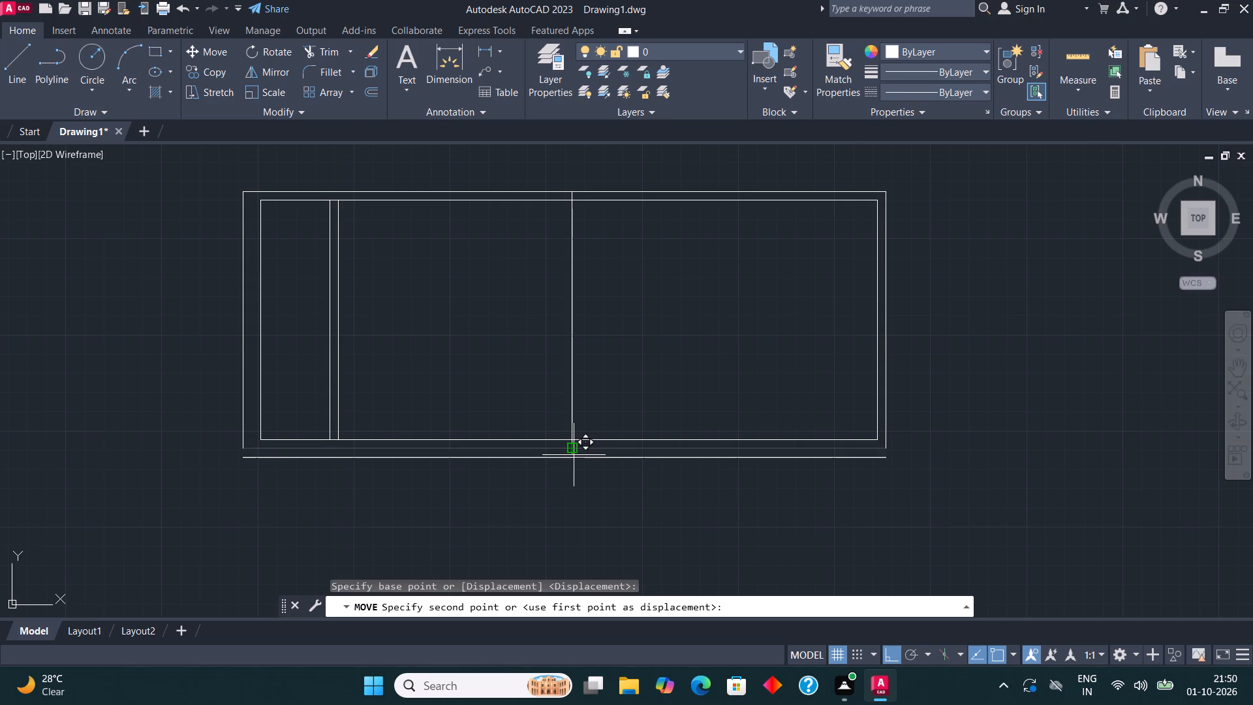
type("4.5\"")
key("Return")
key("grave")
key("Escape")
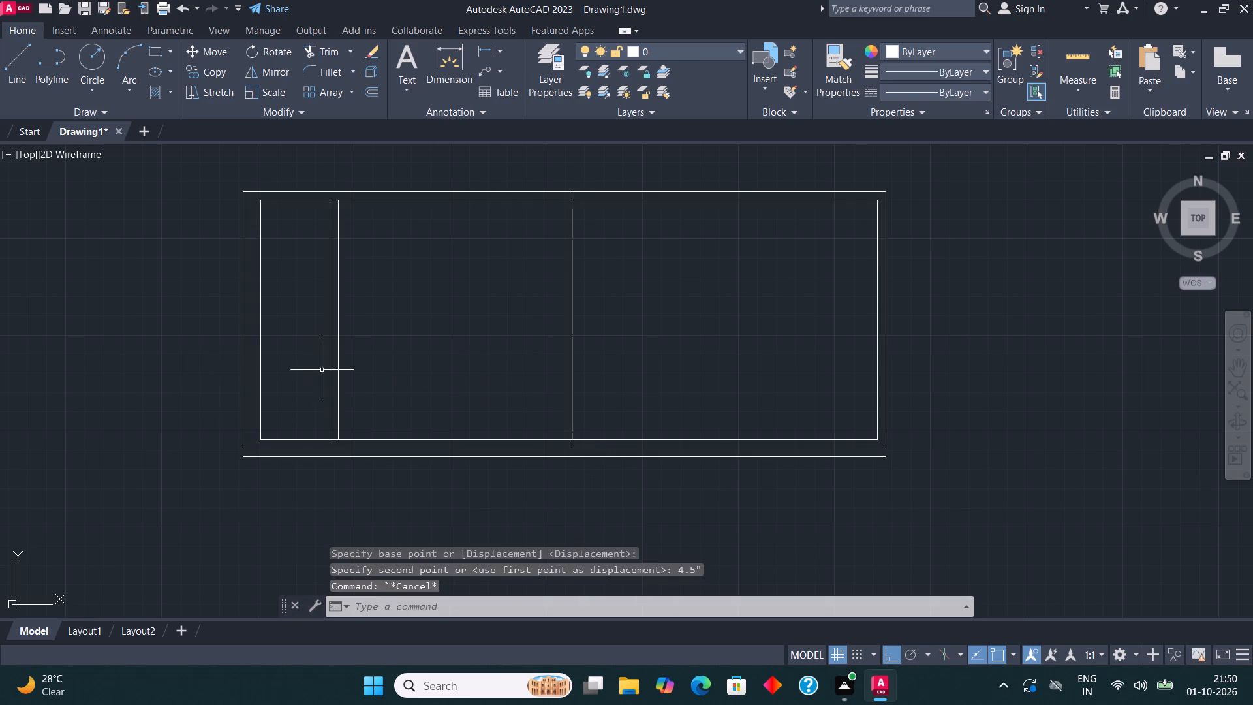
Fillet the outer left wall line and the moved outer bottom line together at the plan's lower-left corner.
middle_click_drag(369, 484, 433, 476)
scroll(339, 453, "up", 2)
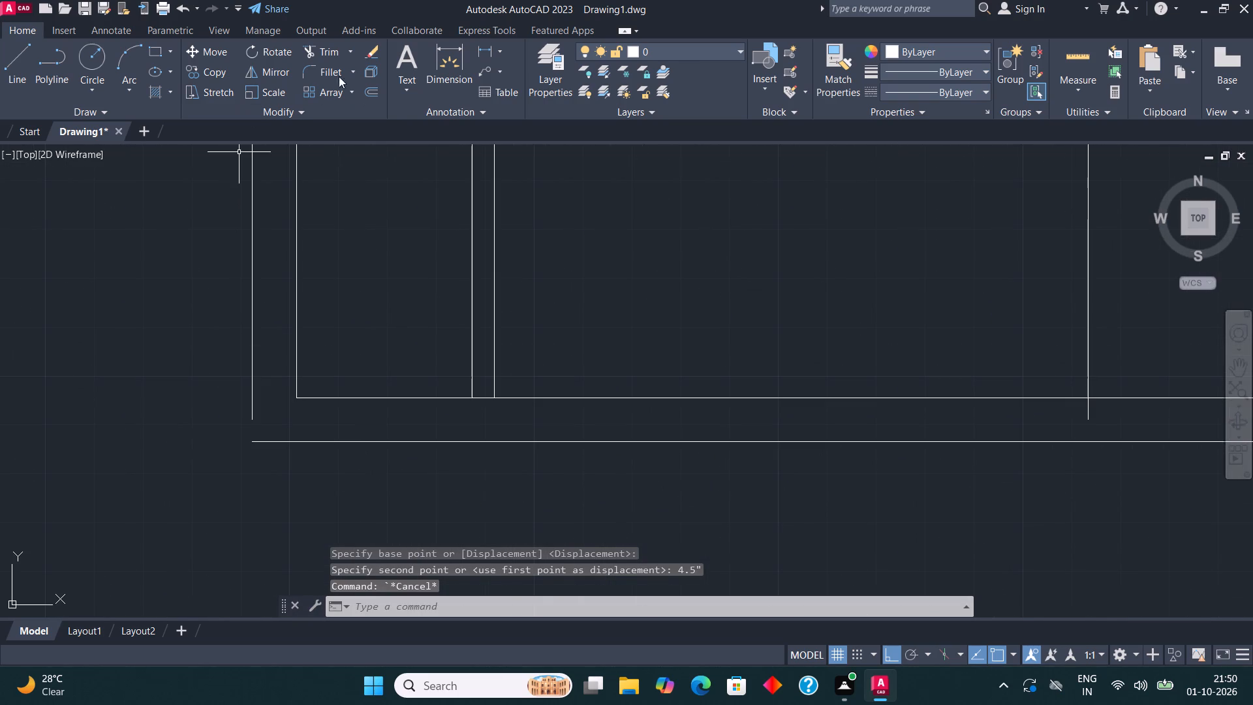
left_click(329, 73)
left_click(251, 383)
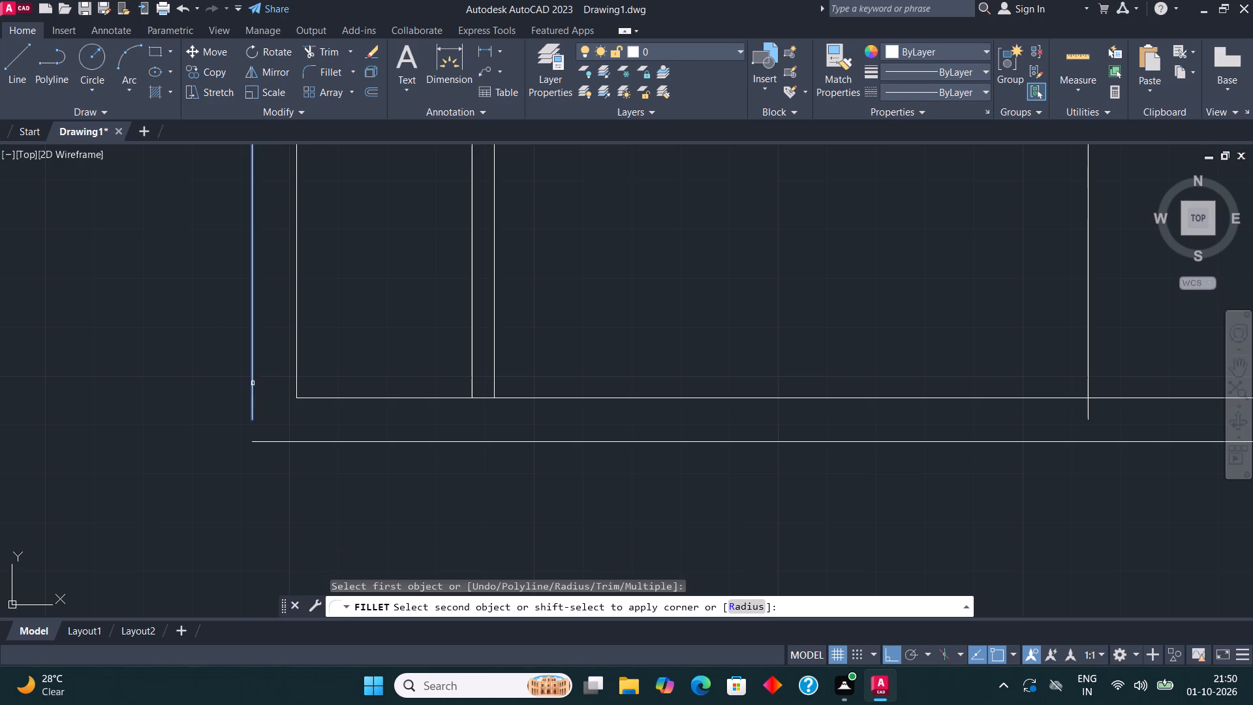
left_click(284, 447)
left_click(282, 444)
Fillet the outer right wall line and the moved outer bottom line together at the plan's lower-right corner.
middle_click_drag(606, 396, 196, 381)
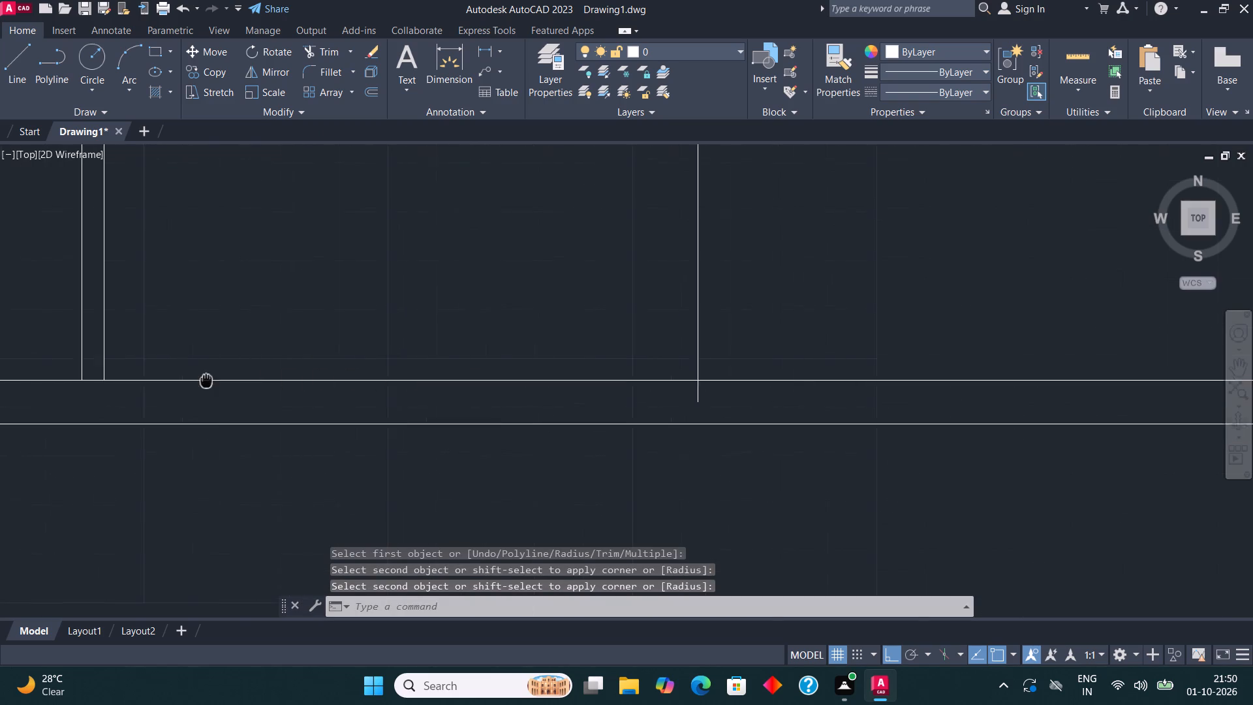
middle_click_drag(196, 381, 61, 386)
scroll(104, 383, "down", 2)
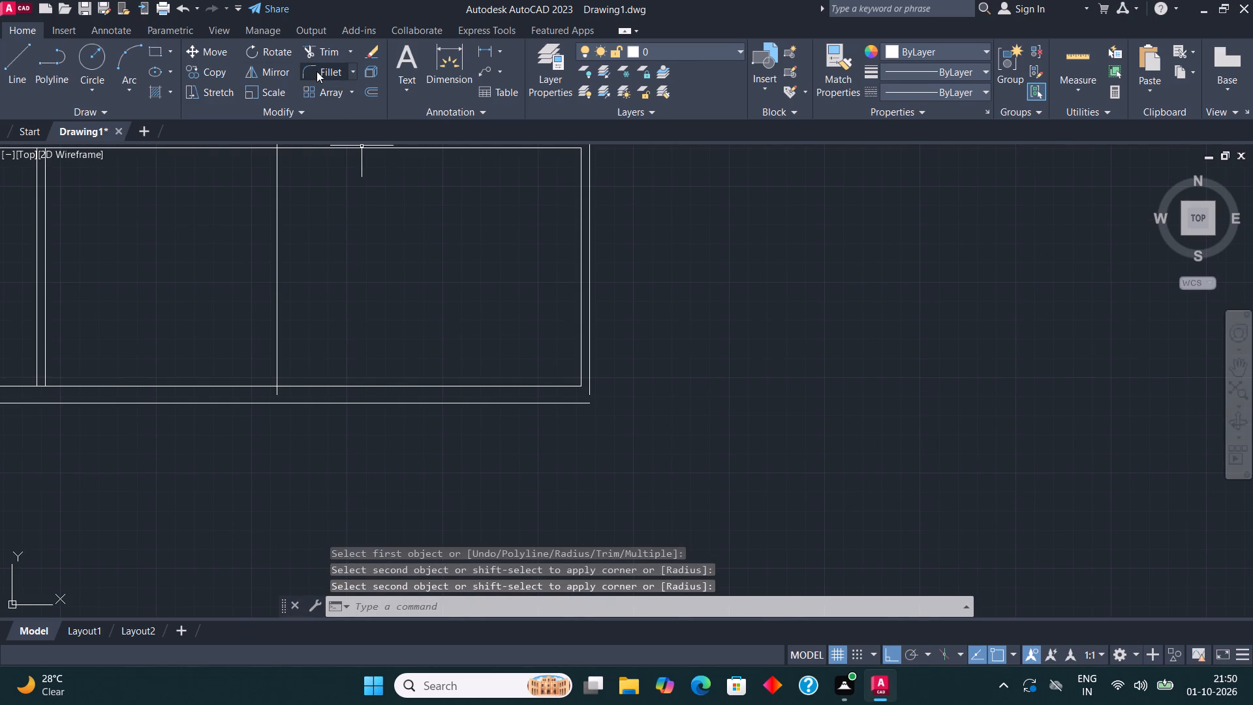
left_click(320, 71)
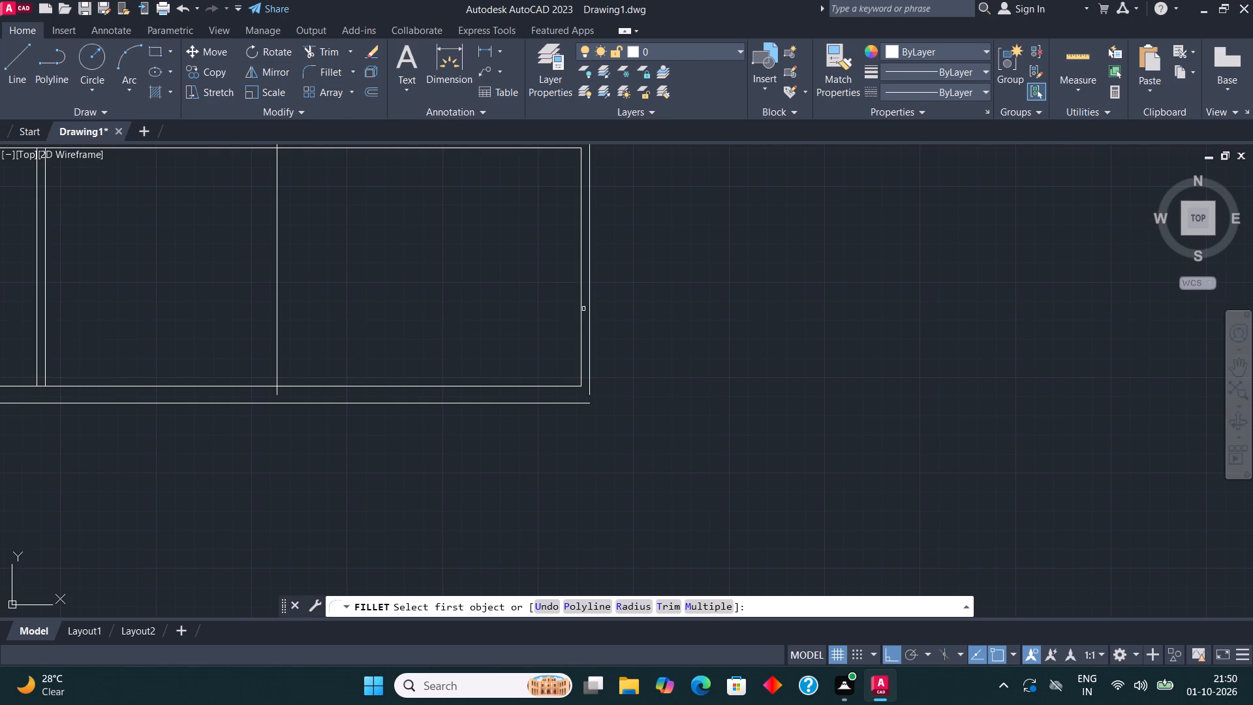
left_click(589, 320)
left_click(569, 403)
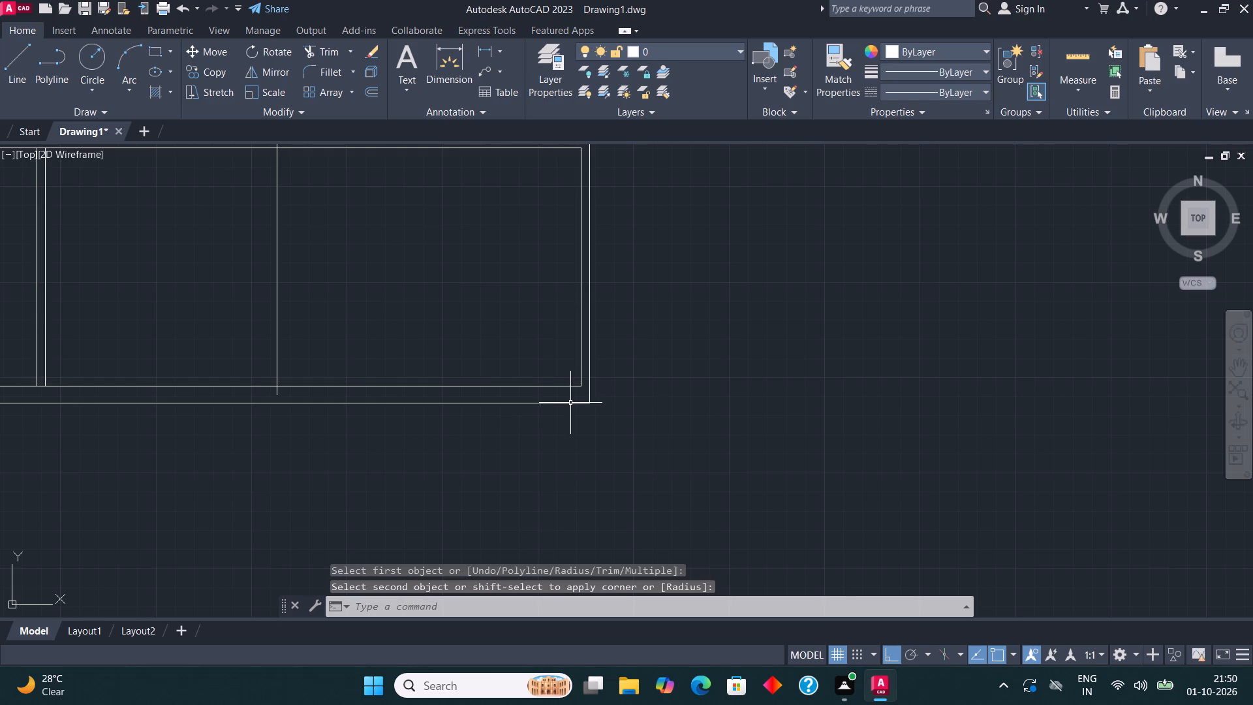
key("Escape")
Check the bottom wall's thickness at the lower-right corner with a Dimension preview, without placing a dimension.
middle_click_drag(621, 396, 571, 402)
scroll(530, 398, "up", 2)
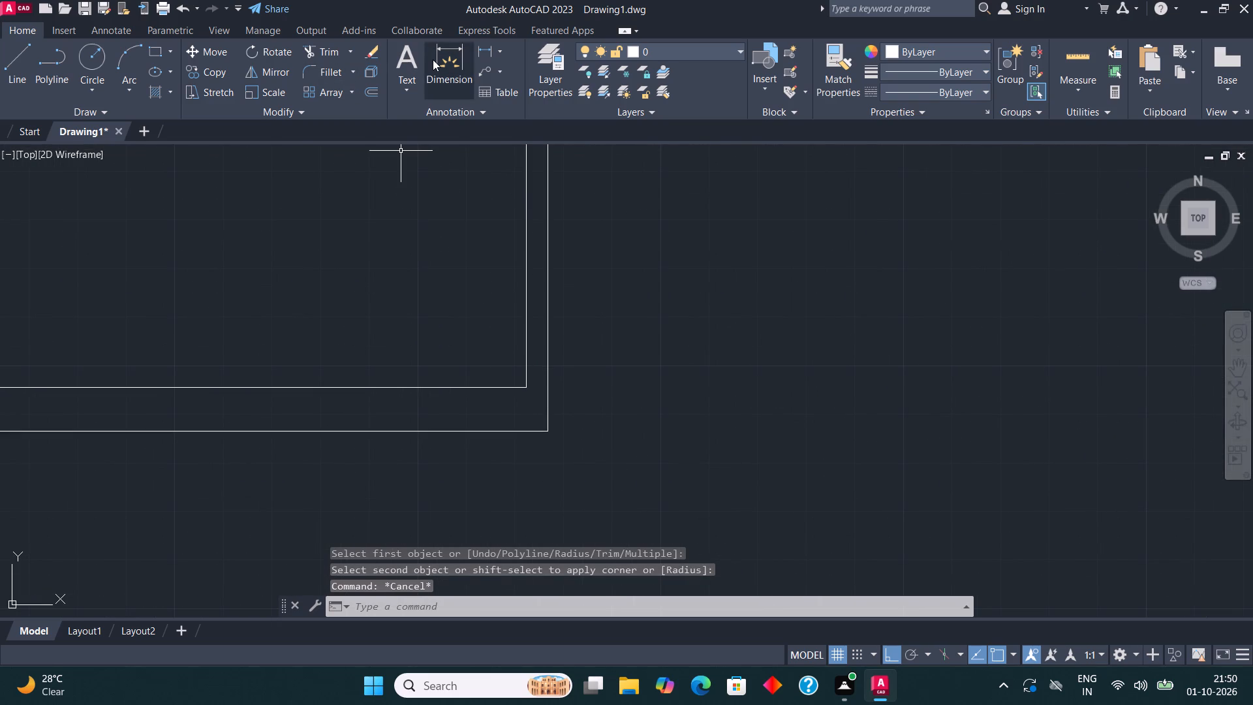
left_click(435, 59)
left_click(529, 381)
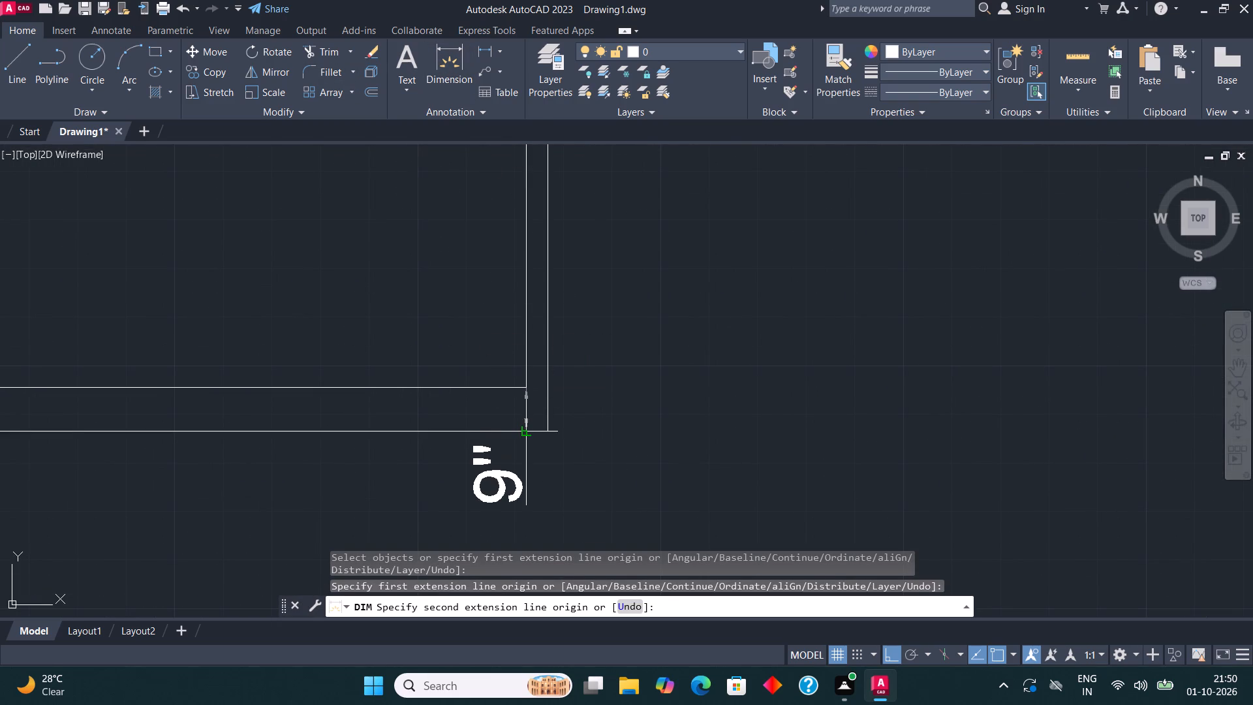
middle_click_drag(576, 434, 646, 465)
key("Escape")
Trim the end of the vertical line between the two rooms that projects below the inner bottom wall line.
scroll(630, 444, "down", 2)
middle_click_drag(720, 432, 889, 398)
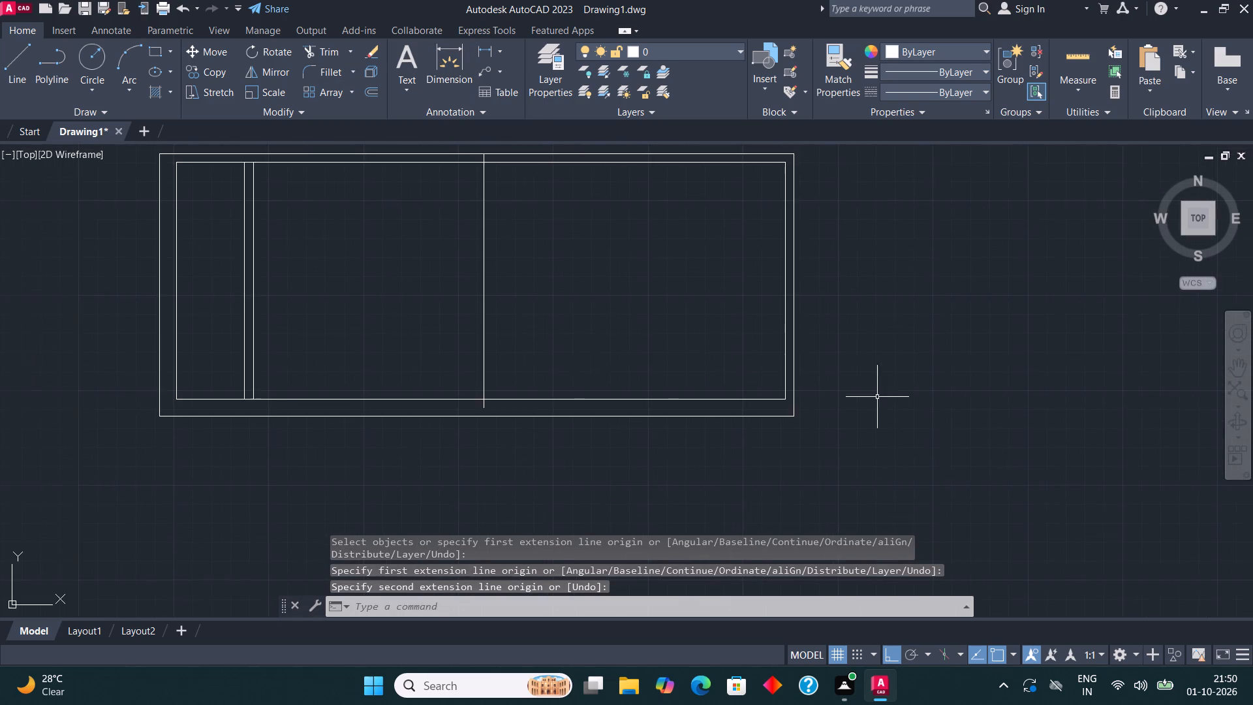
scroll(425, 366, "up", 1)
scroll(503, 426, "up", 1)
left_click(331, 54)
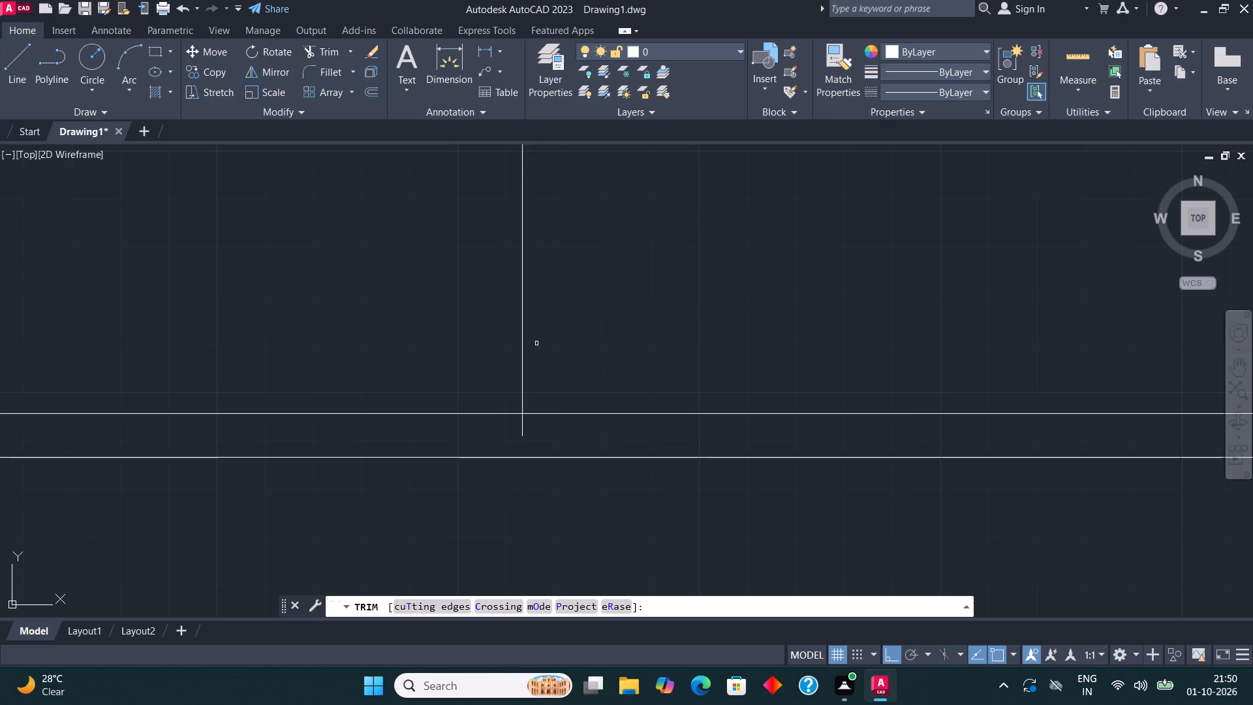
left_click(503, 420)
left_click(548, 422)
scroll(551, 371, "down", 2)
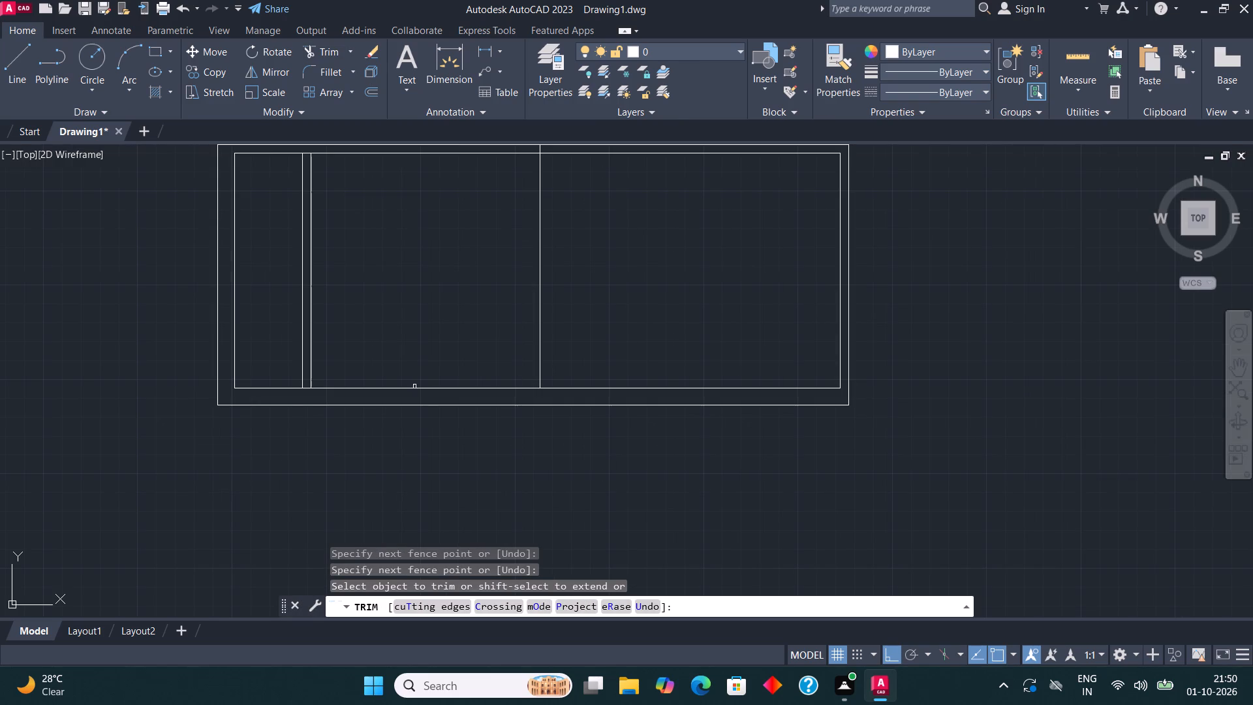
key("Escape")
Draw a third room from the outer right wall line, level with the inner bottom line: 12' right, 10'4.5" up, 12' back left.
scroll(410, 375, "down", 2)
middle_click_drag(454, 348, 287, 380)
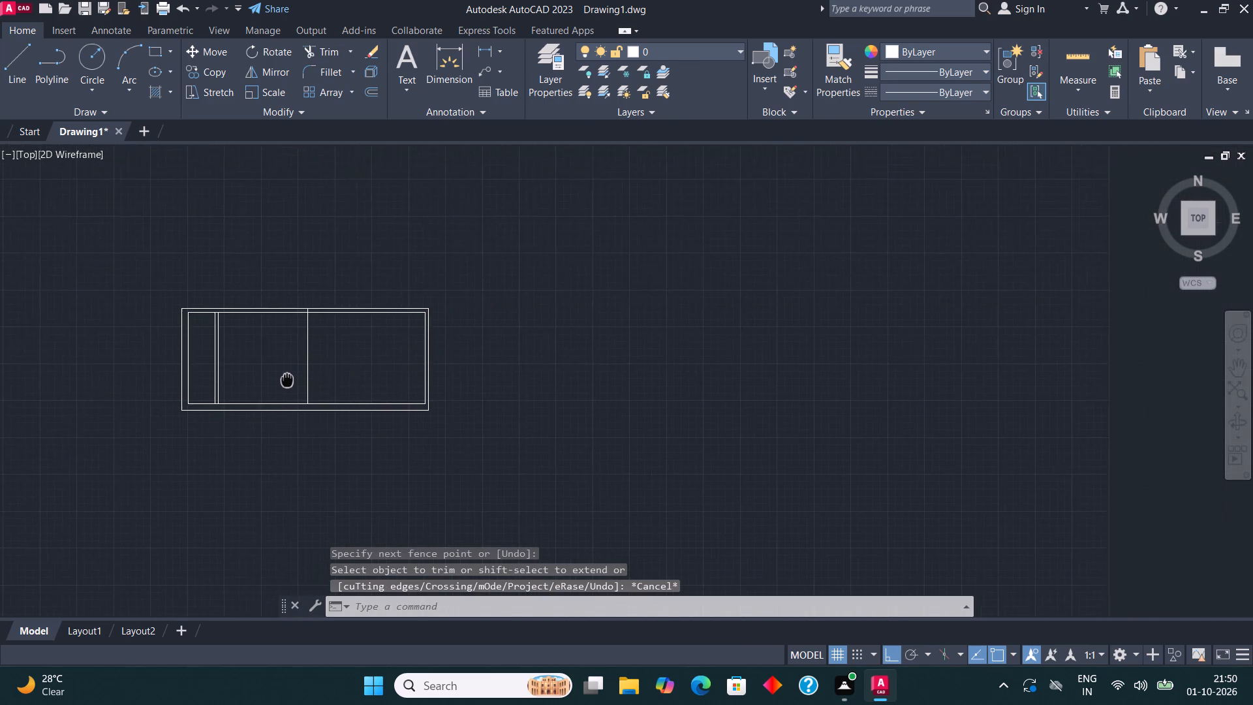
middle_click_drag(287, 380, 315, 436)
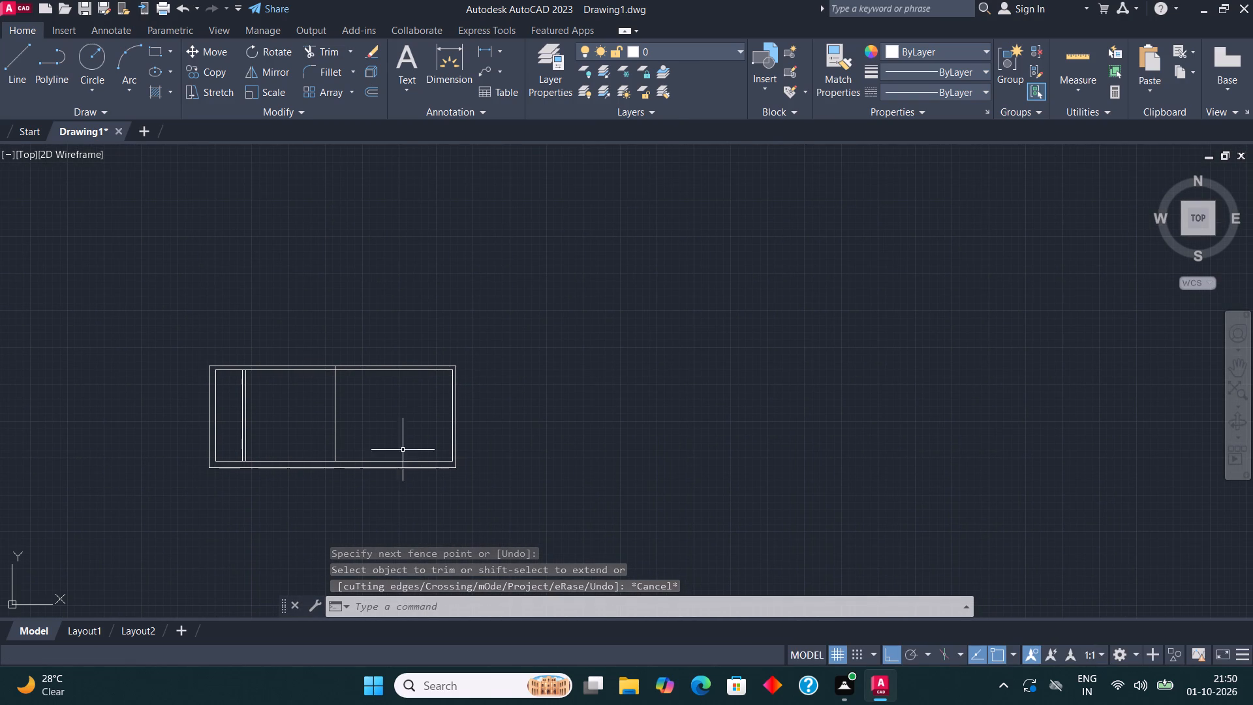
scroll(452, 460, "up", 2)
left_click(17, 54)
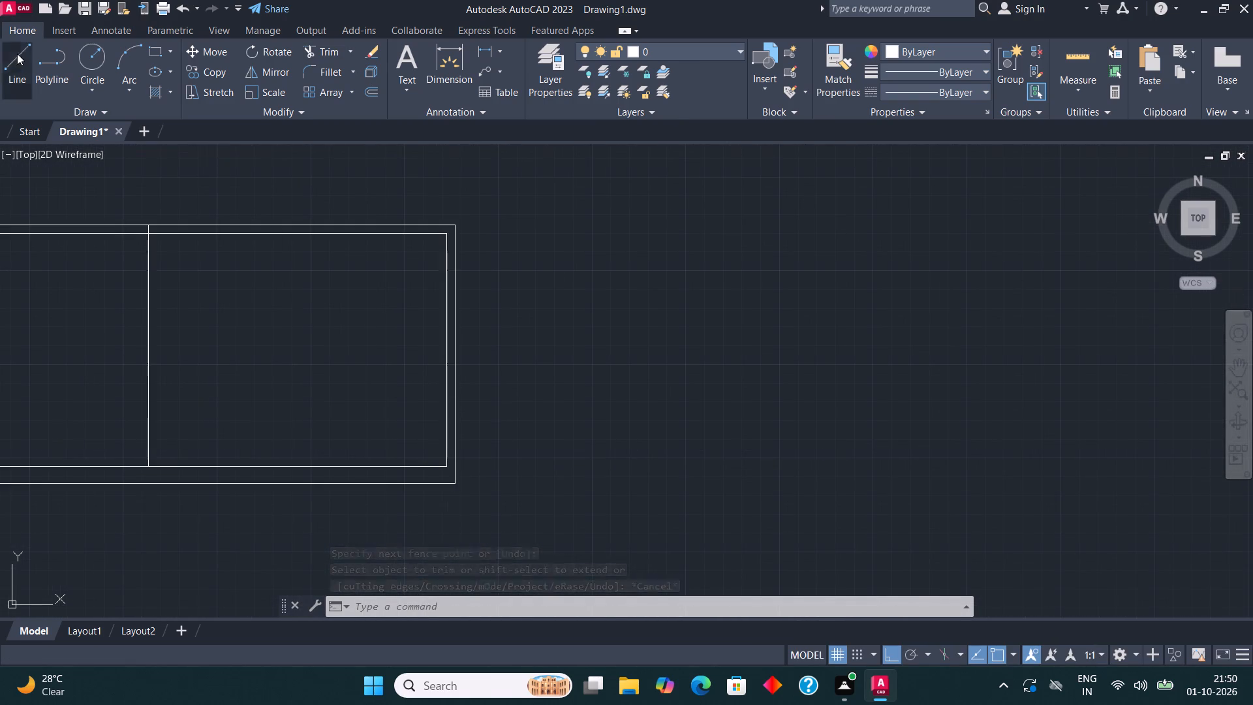
middle_click_drag(475, 356, 478, 318)
scroll(457, 426, "up", 1)
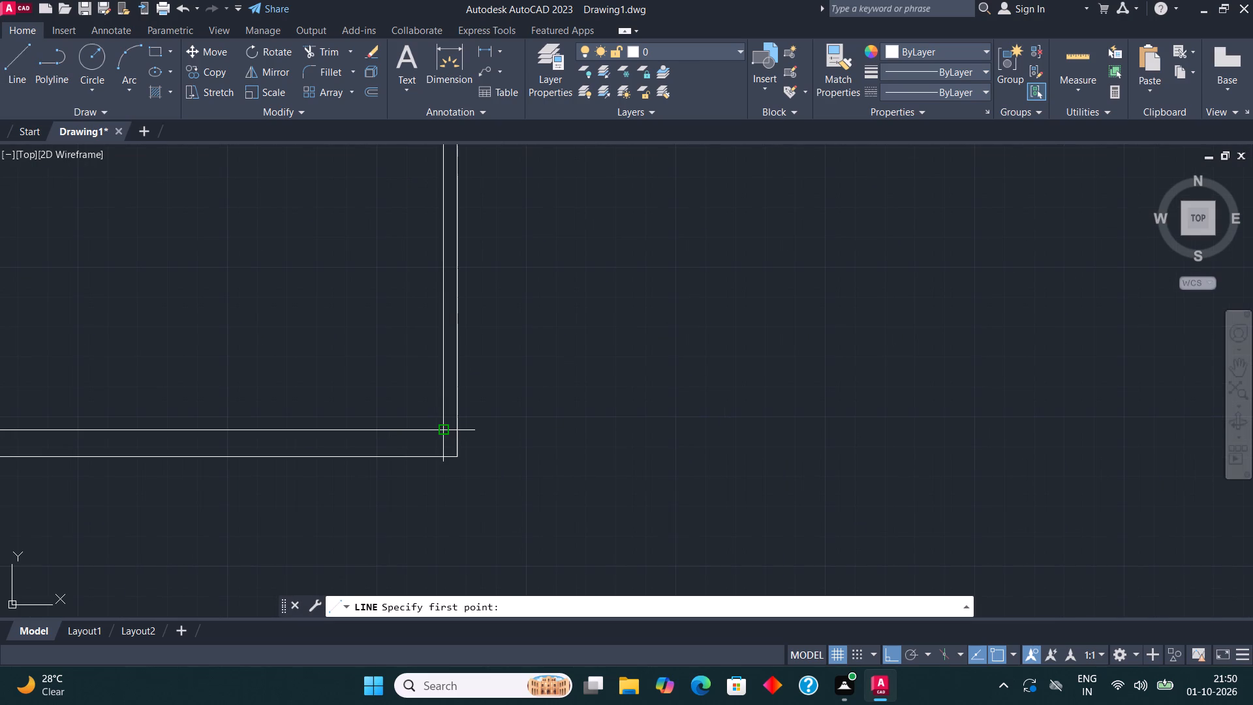
left_click(457, 431)
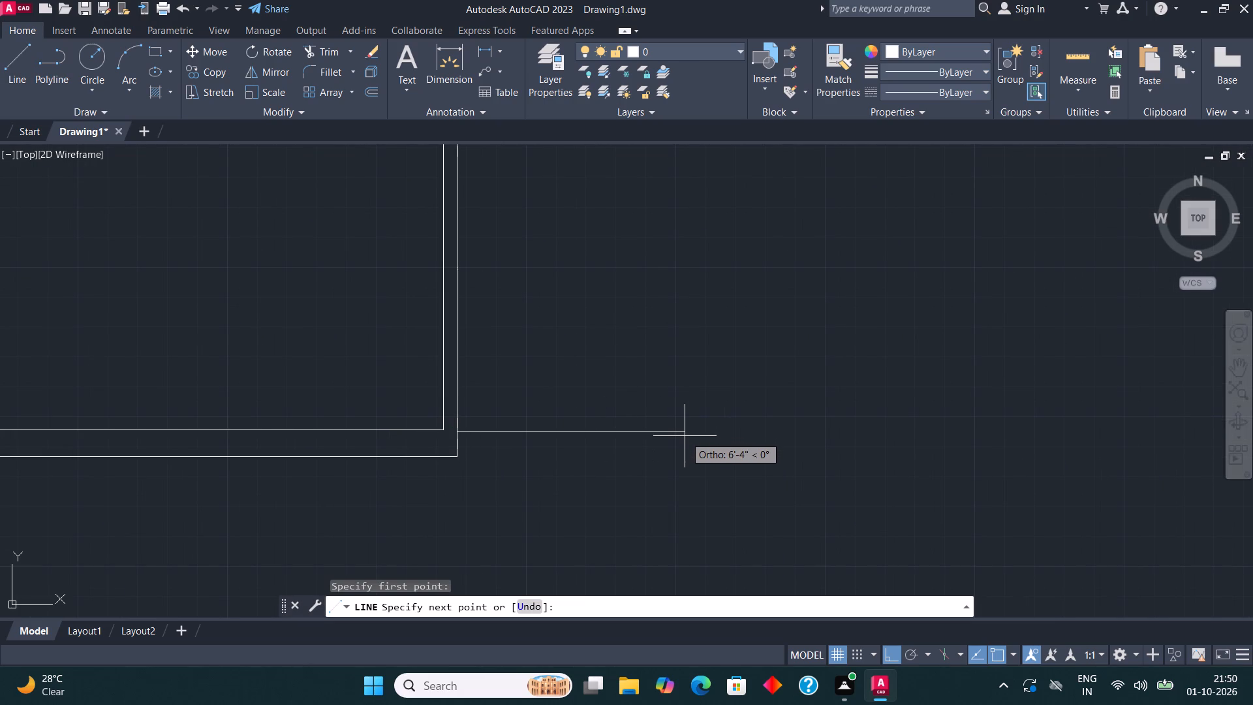
type("12'")
key("Return")
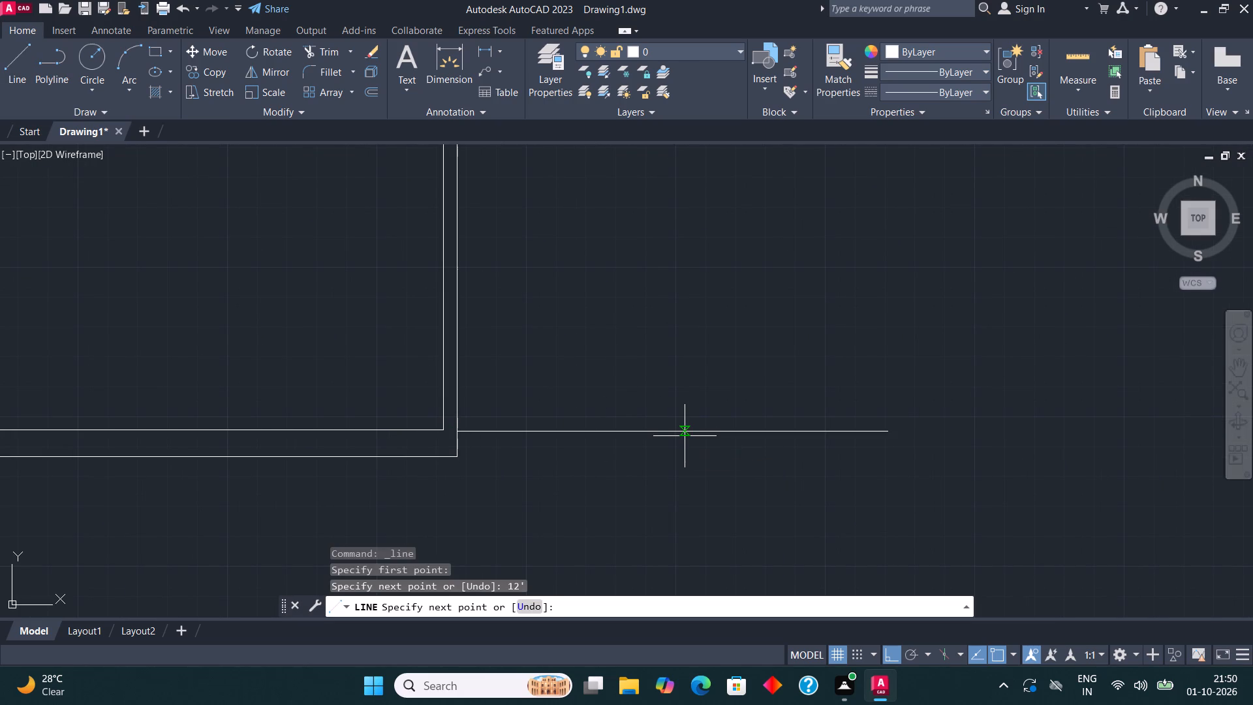
middle_click_drag(677, 442, 555, 518)
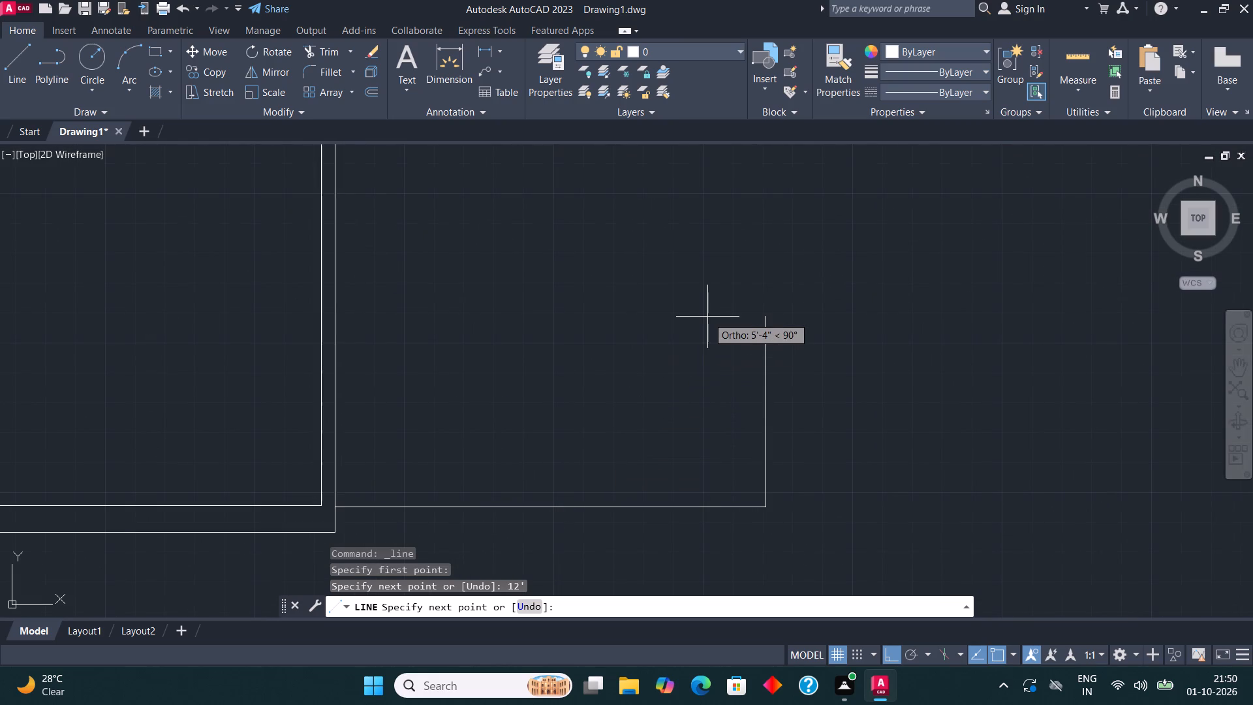
type("10'")
type("4.5\"")
key("Return")
scroll(771, 339, "down", 6)
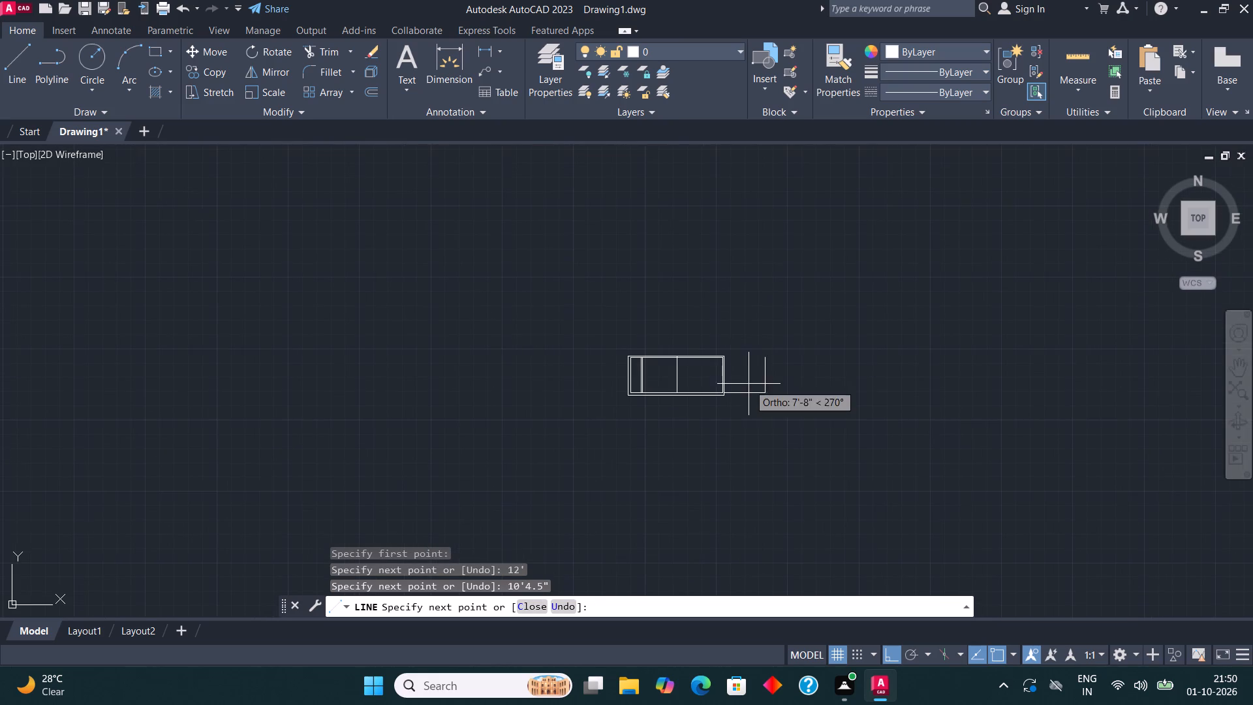
scroll(747, 363, "up", 4)
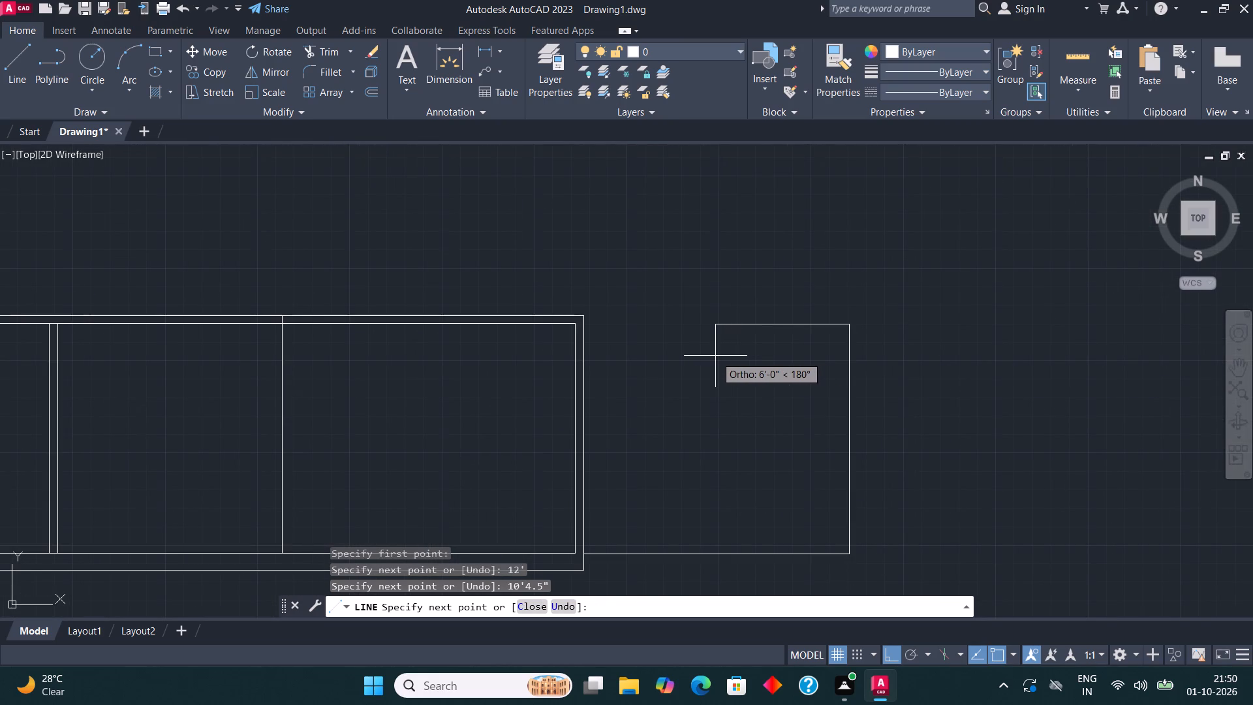
type("12'")
key("Return")
key("Escape")
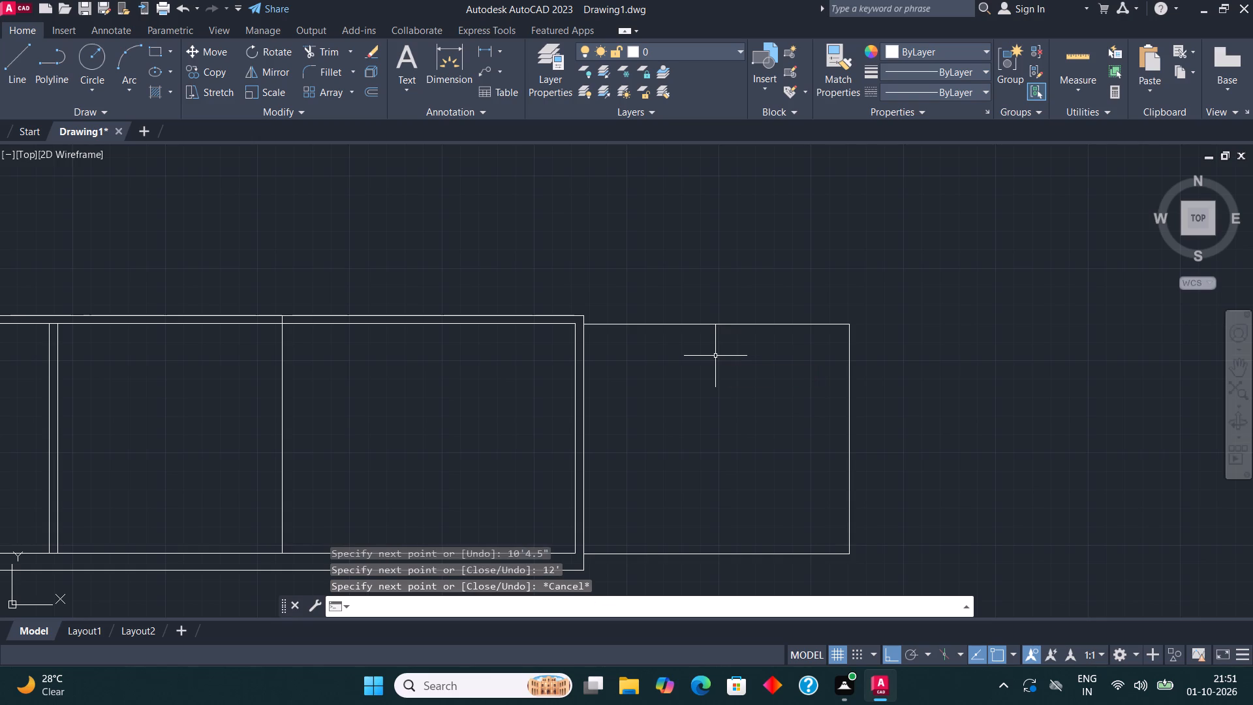
Offset the third room's top line 4.5" outward.
middle_click_drag(681, 351, 548, 331)
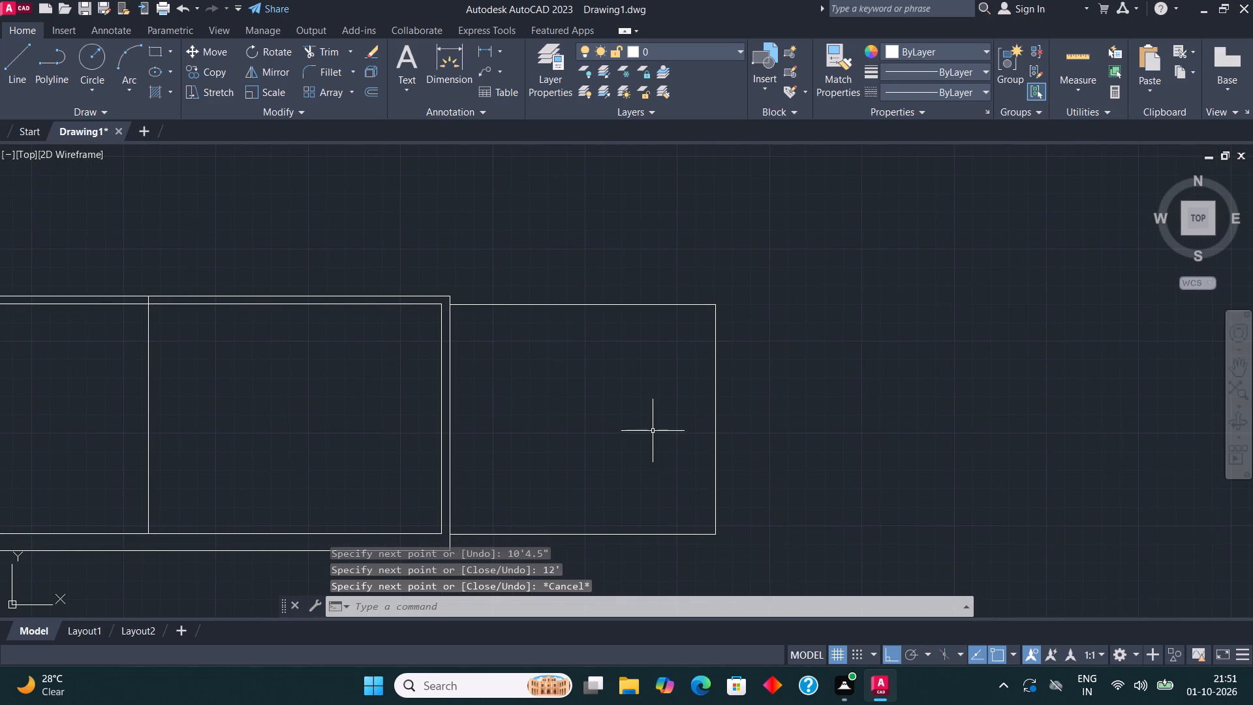
left_click_drag(745, 544, 744, 535)
left_click(628, 189)
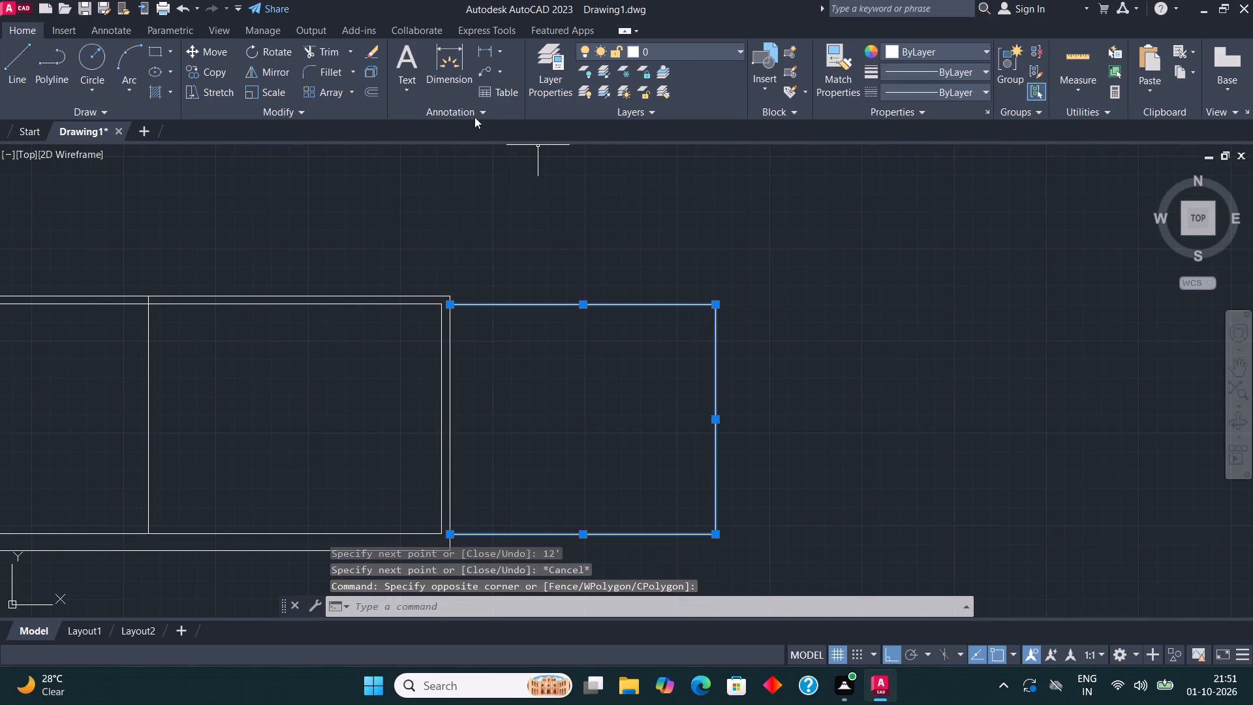
left_click(371, 89)
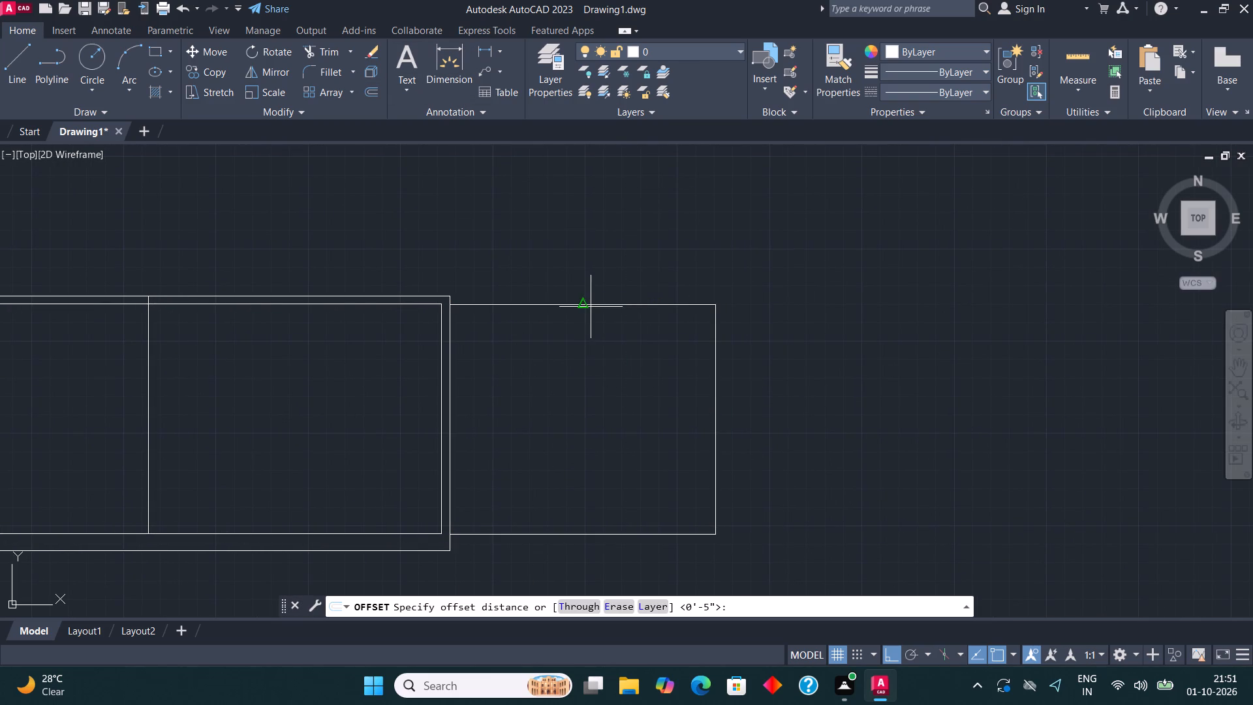
left_click(591, 306)
type("4.5\"")
key("Return")
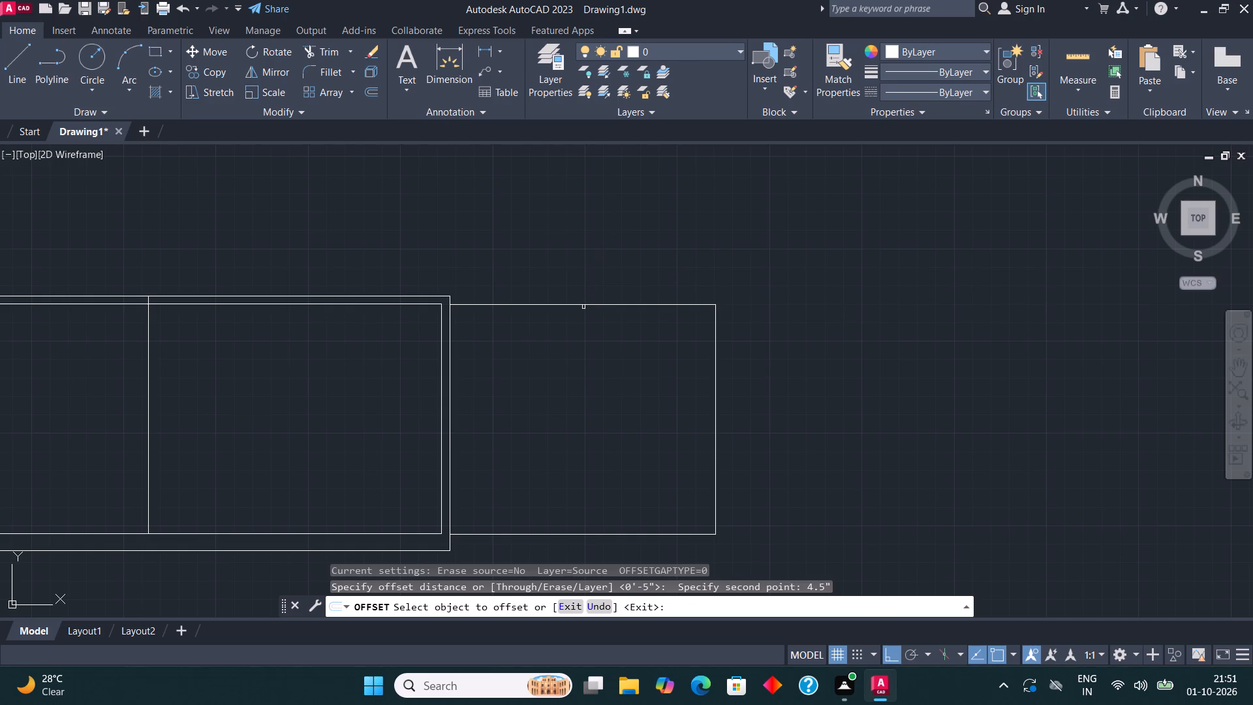
left_click(583, 306)
left_click(584, 274)
Offset the third room's right and bottom lines outward by the same 4.5" distance.
middle_click_drag(611, 288, 551, 242)
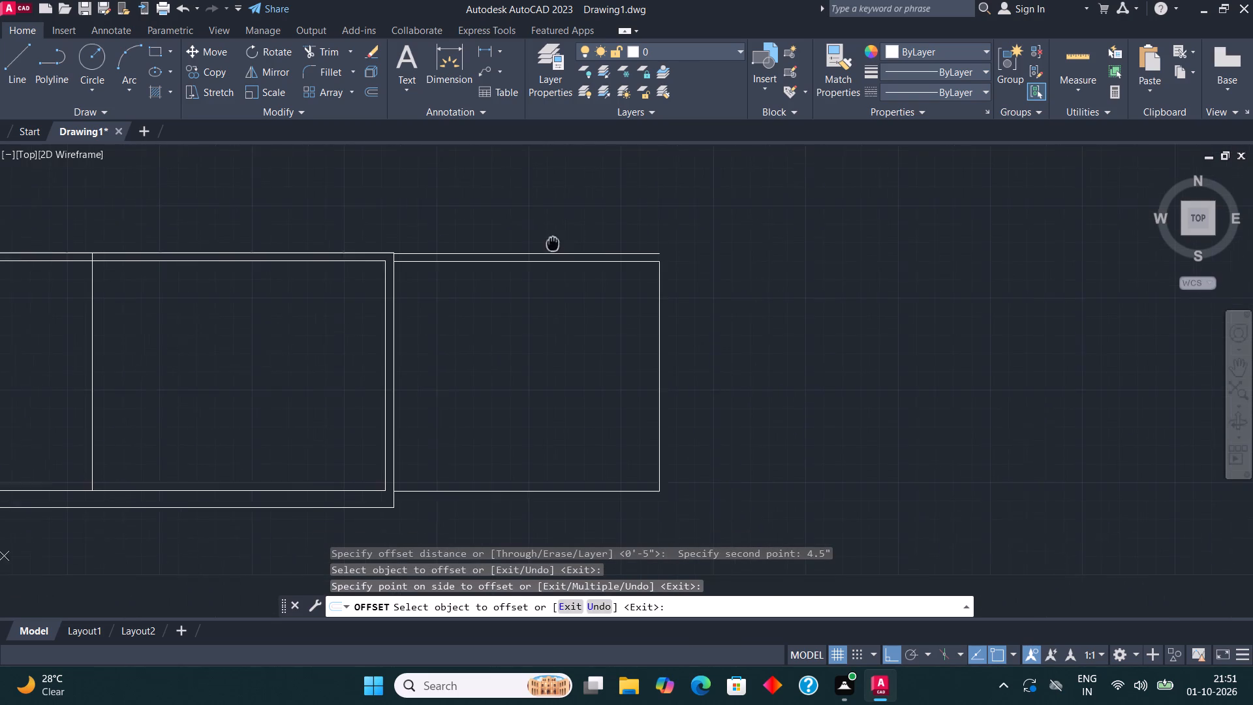
middle_click_drag(551, 242, 549, 242)
left_click(652, 363)
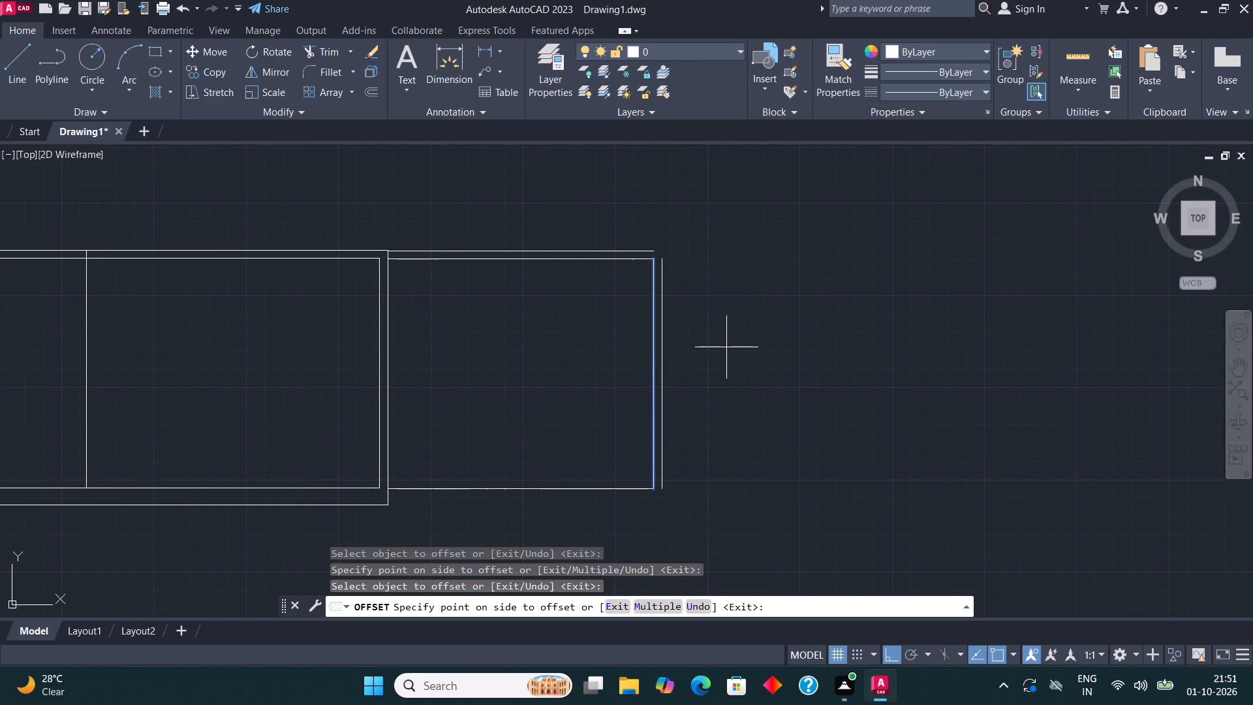
type("9\"")
key("Return")
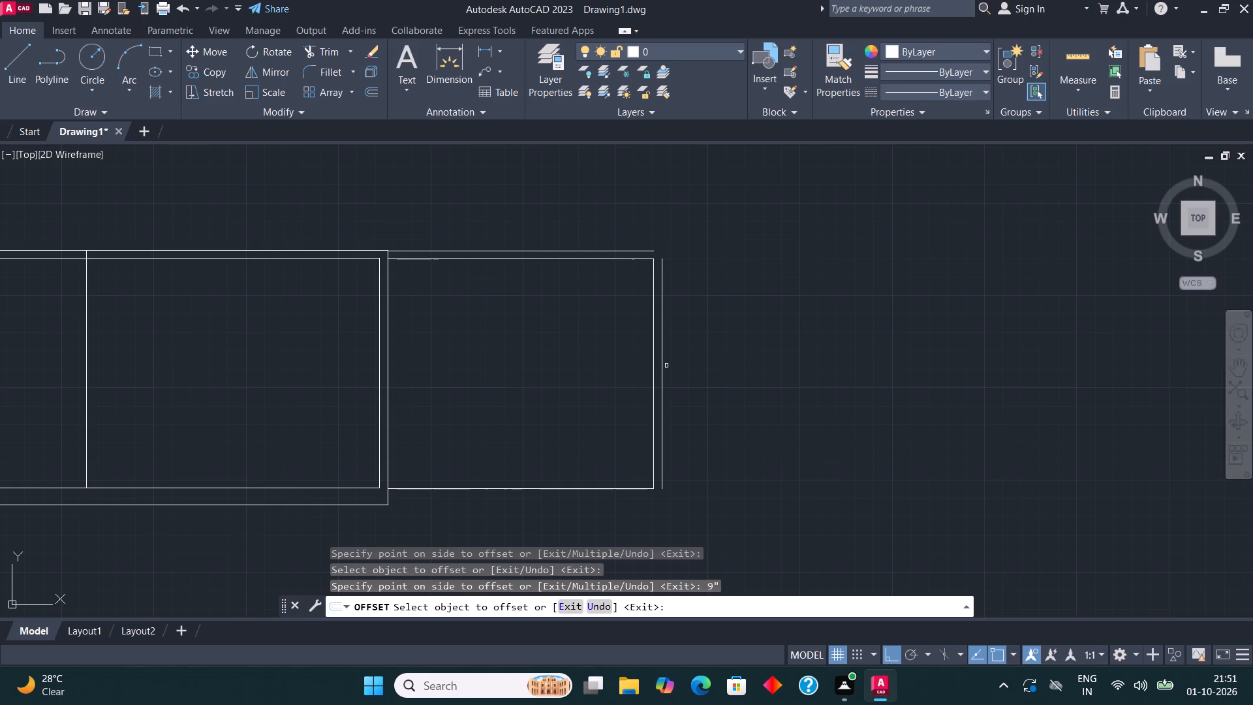
left_click(559, 489)
left_click(557, 507)
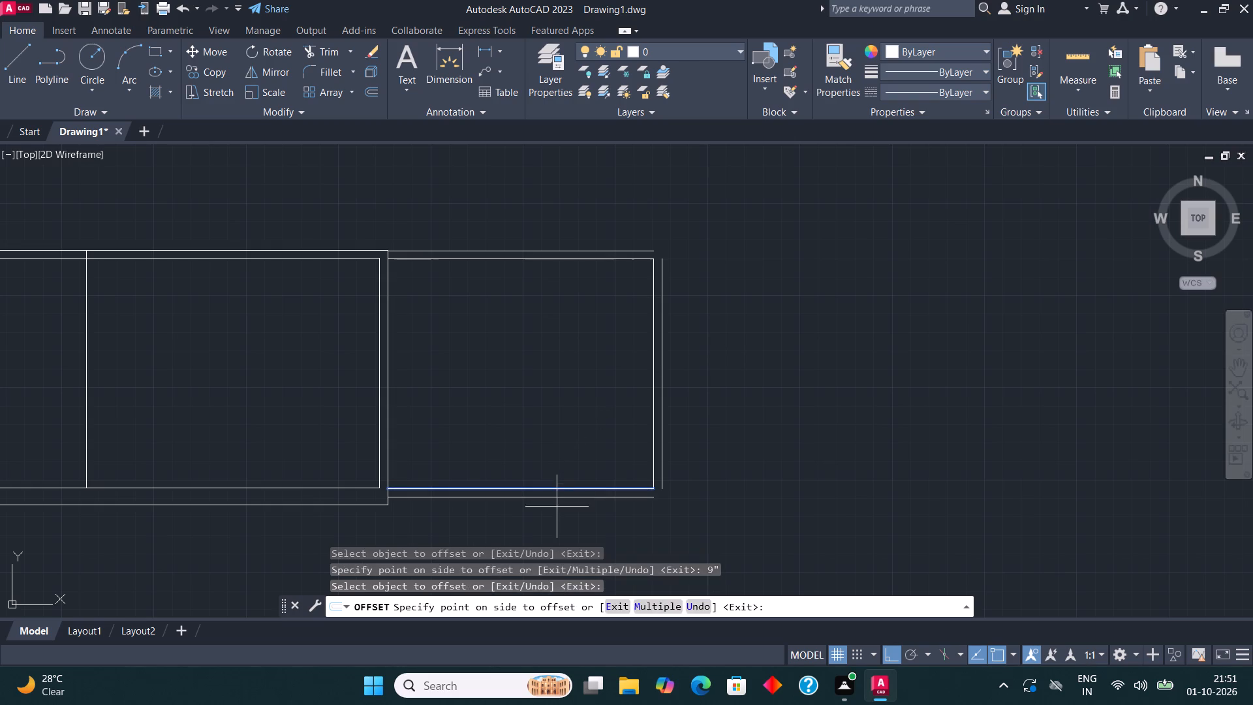
key("Escape")
Move the third room's outer right line a further 4.5" to the right.
left_click_drag(694, 439, 676, 428)
left_click(662, 395)
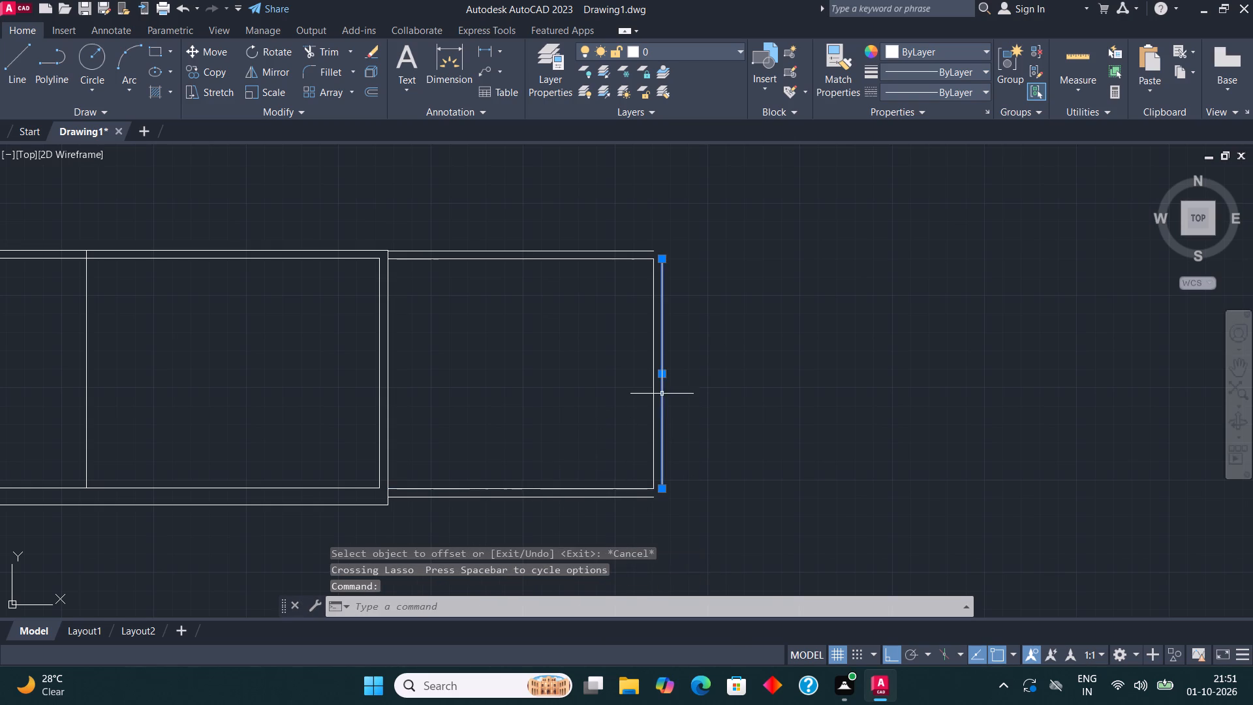
left_click(663, 373)
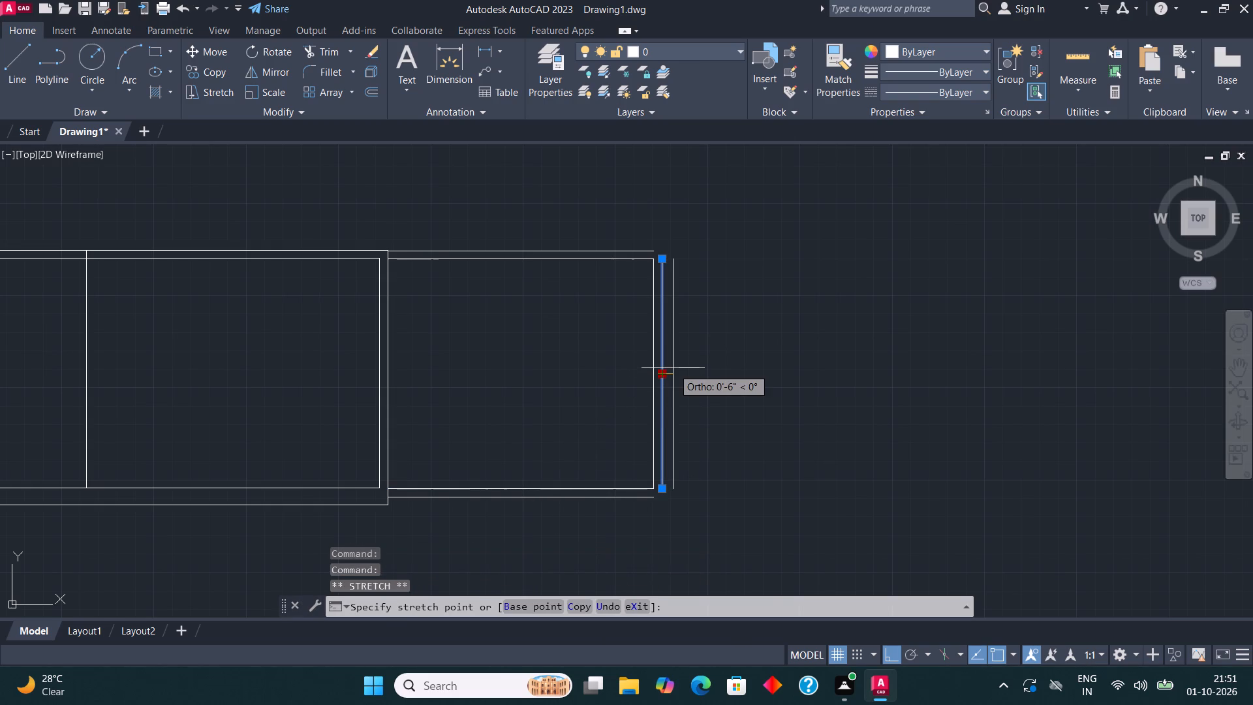
type("4.5\"")
key("Return")
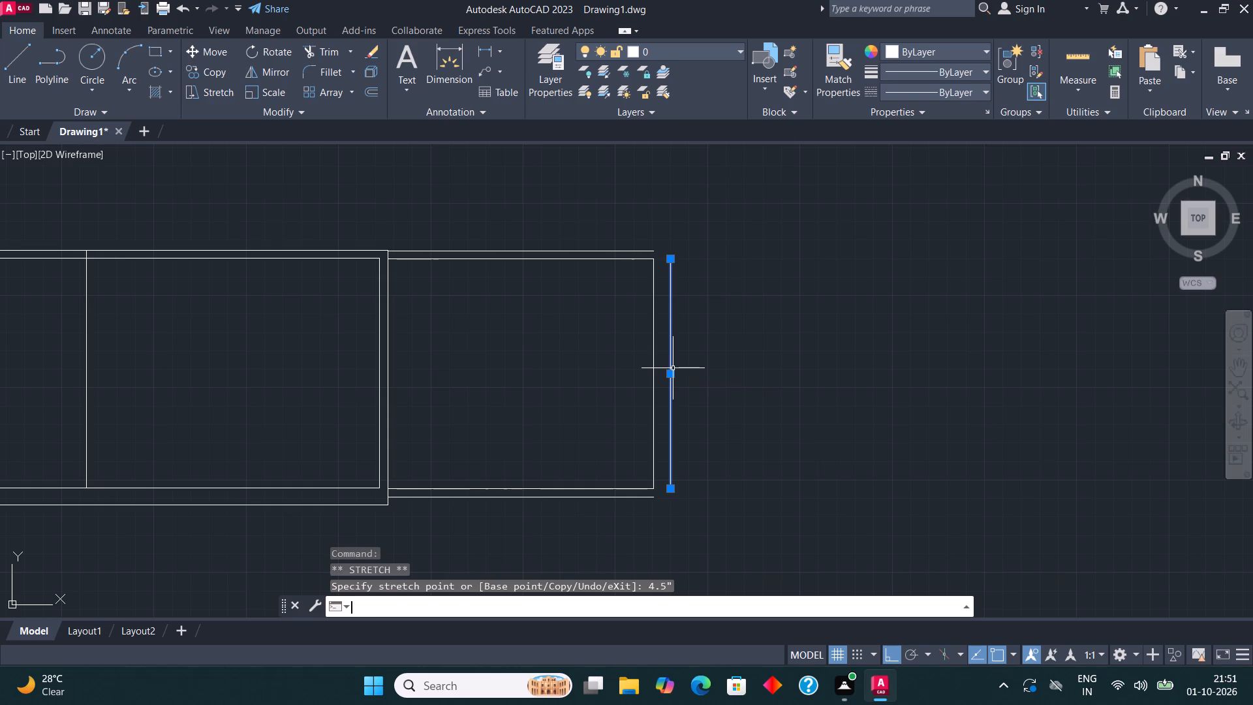
key("Escape")
Move the third room's outer bottom line a further 4.5" down.
left_click(516, 497)
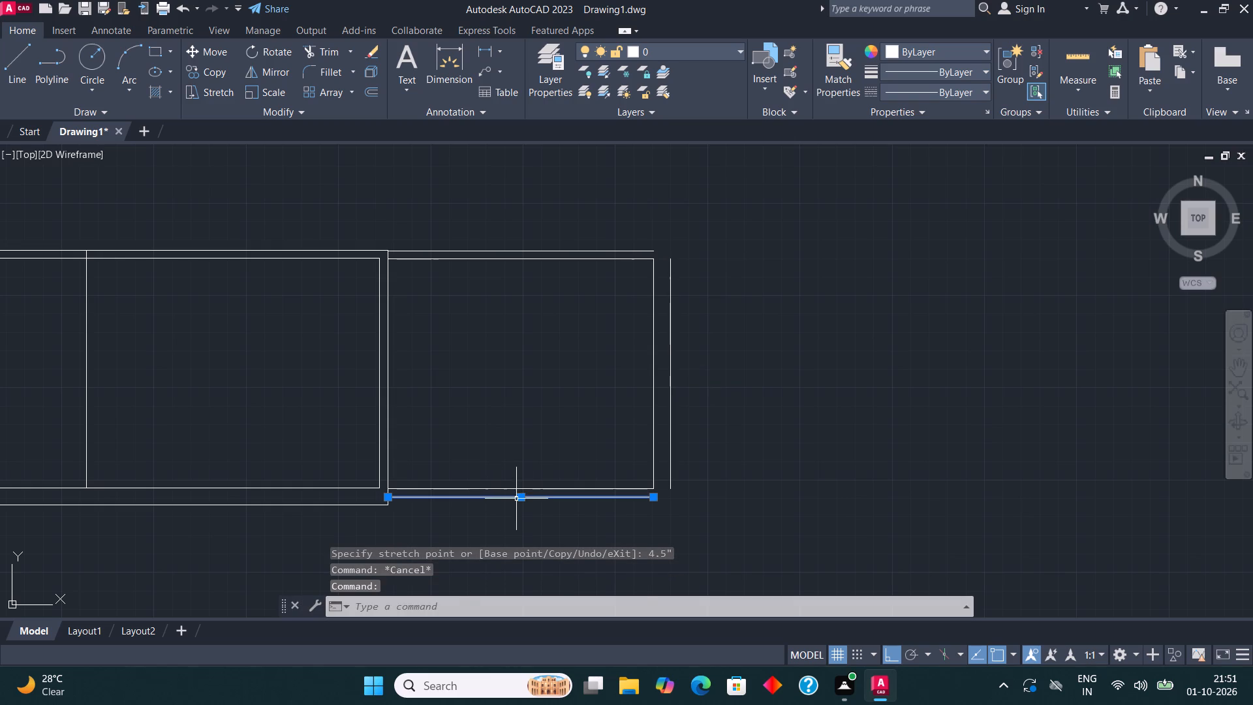
left_click(519, 497)
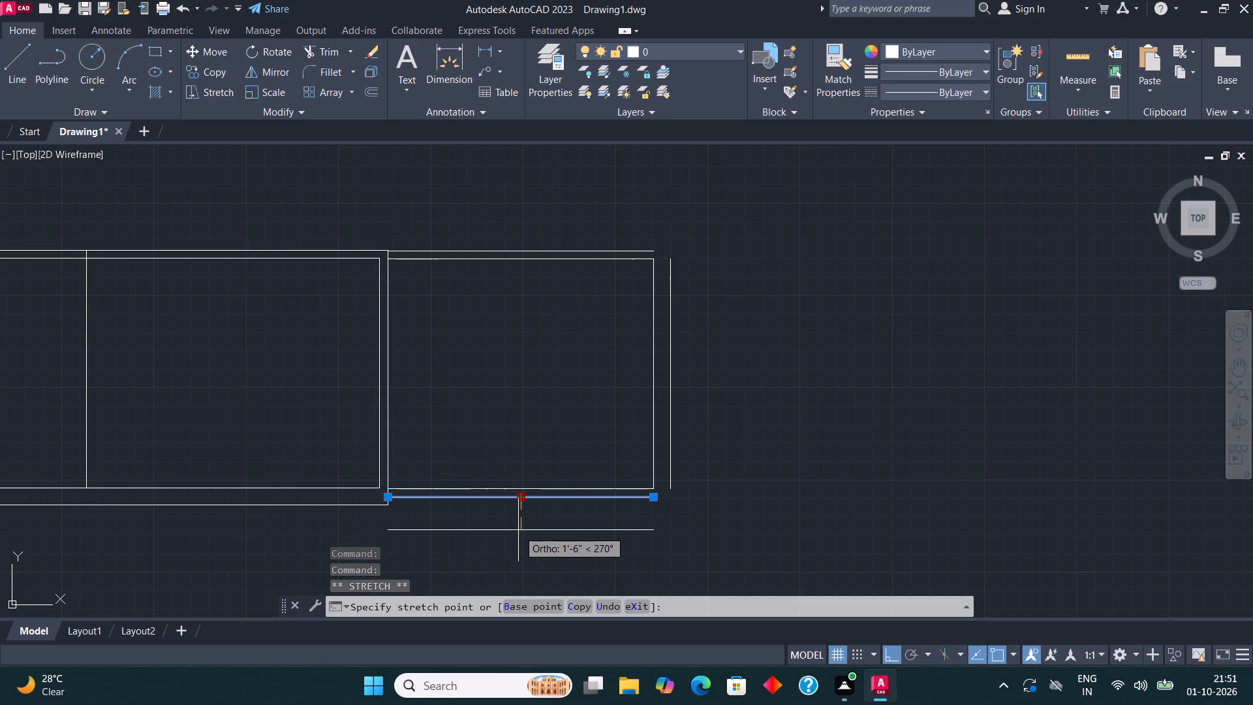
type("4.5\"")
key("Return")
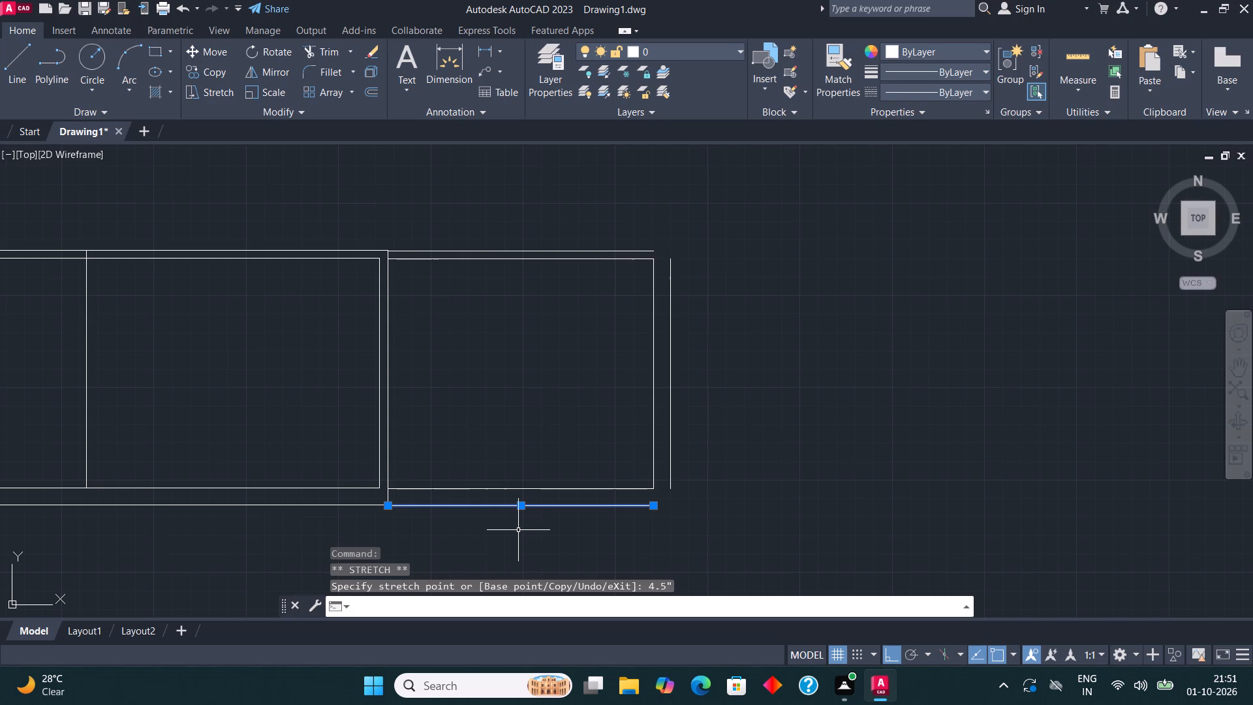
key("Escape")
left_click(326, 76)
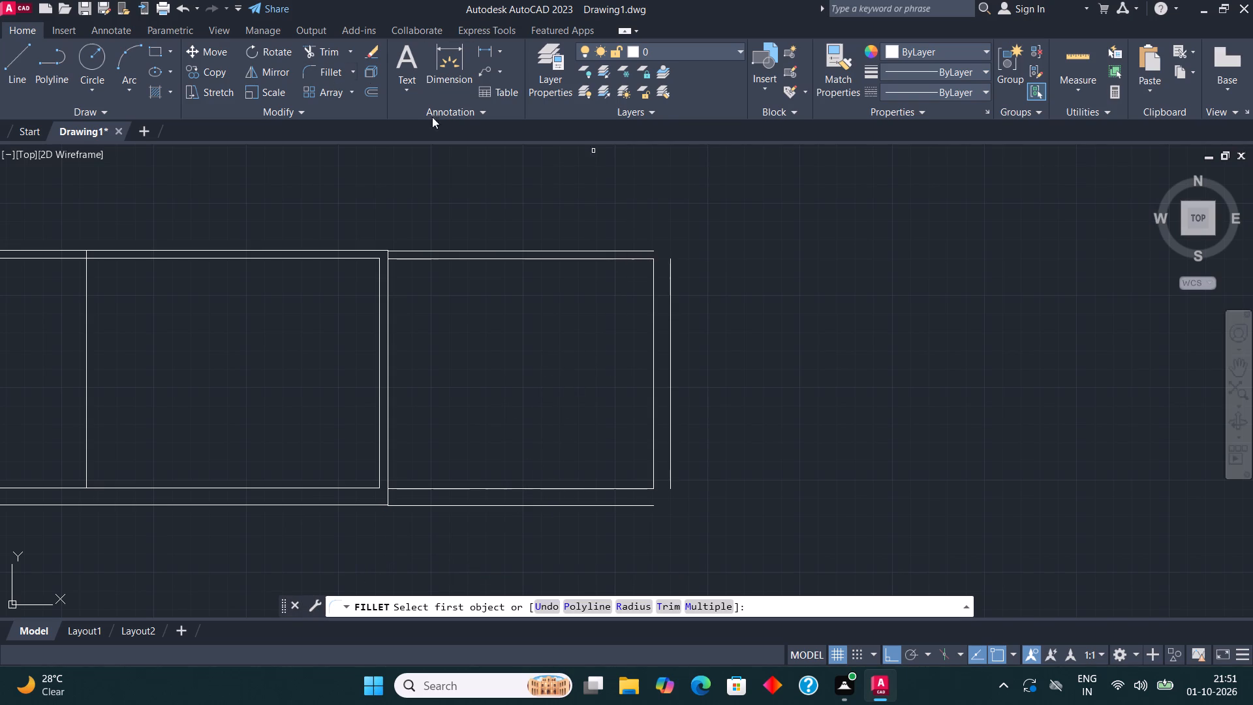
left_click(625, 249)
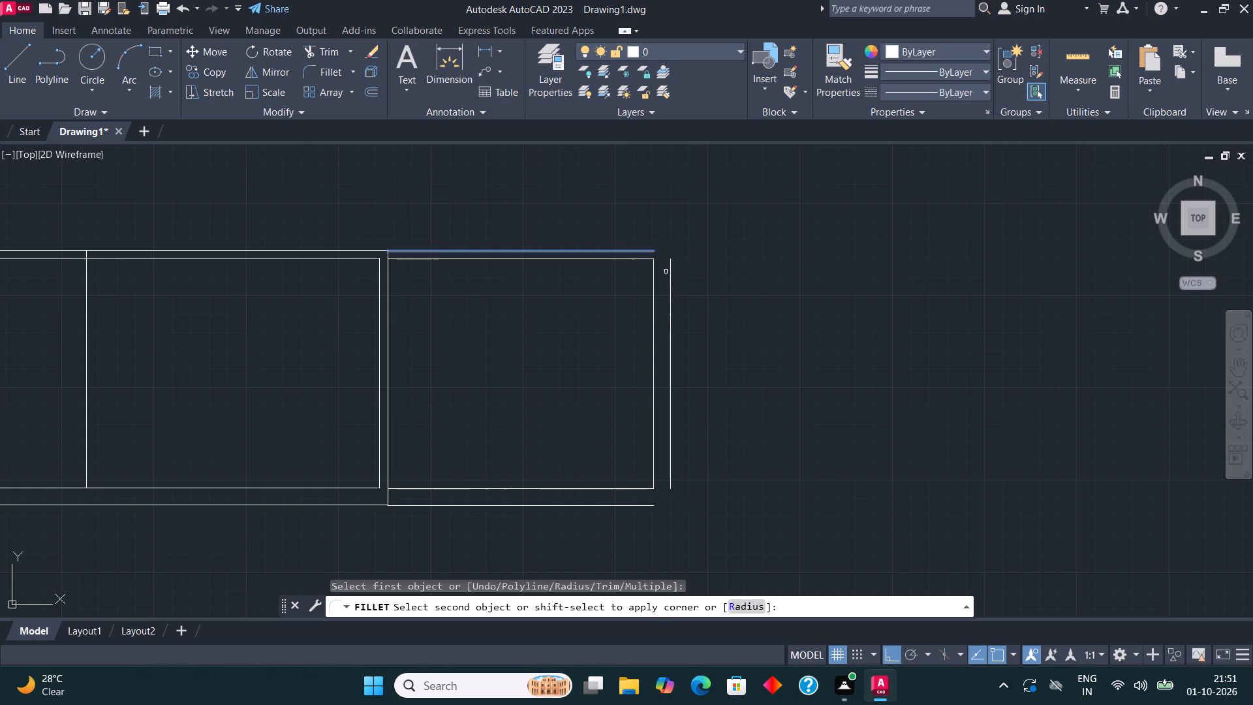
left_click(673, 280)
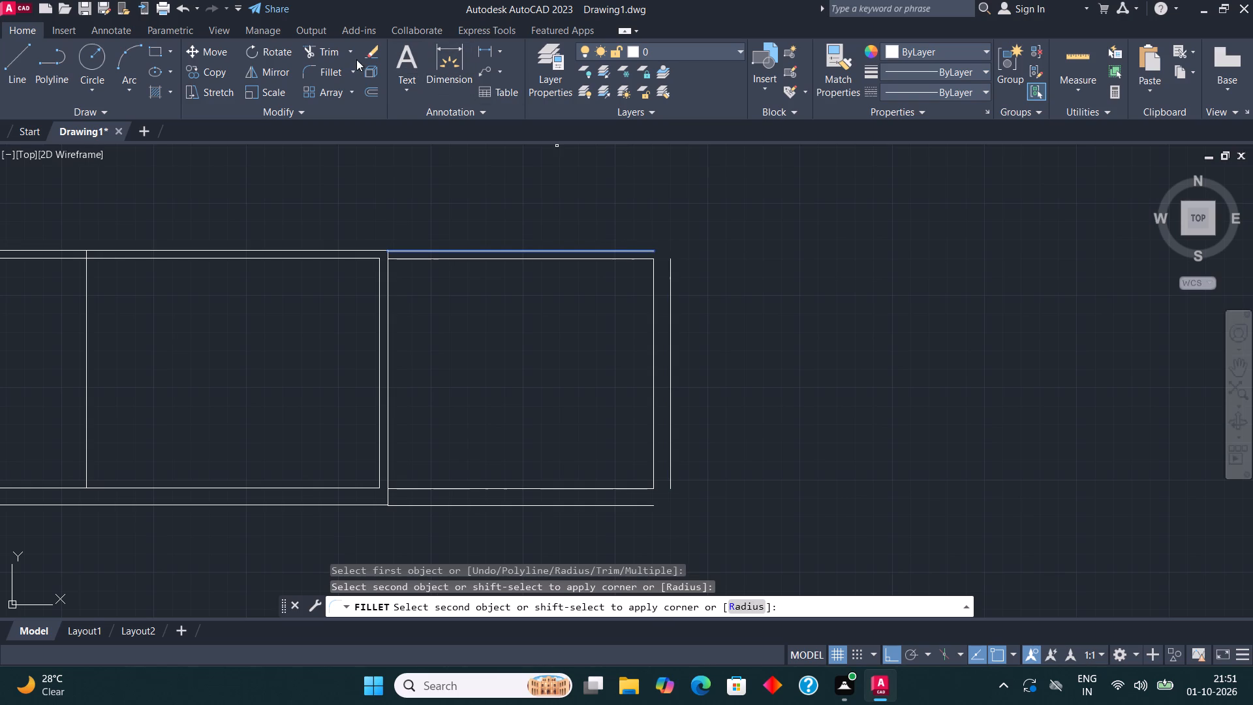
Fillet the third room's outer right line with its outer bottom and outer top lines to close both corners.
left_click(340, 69)
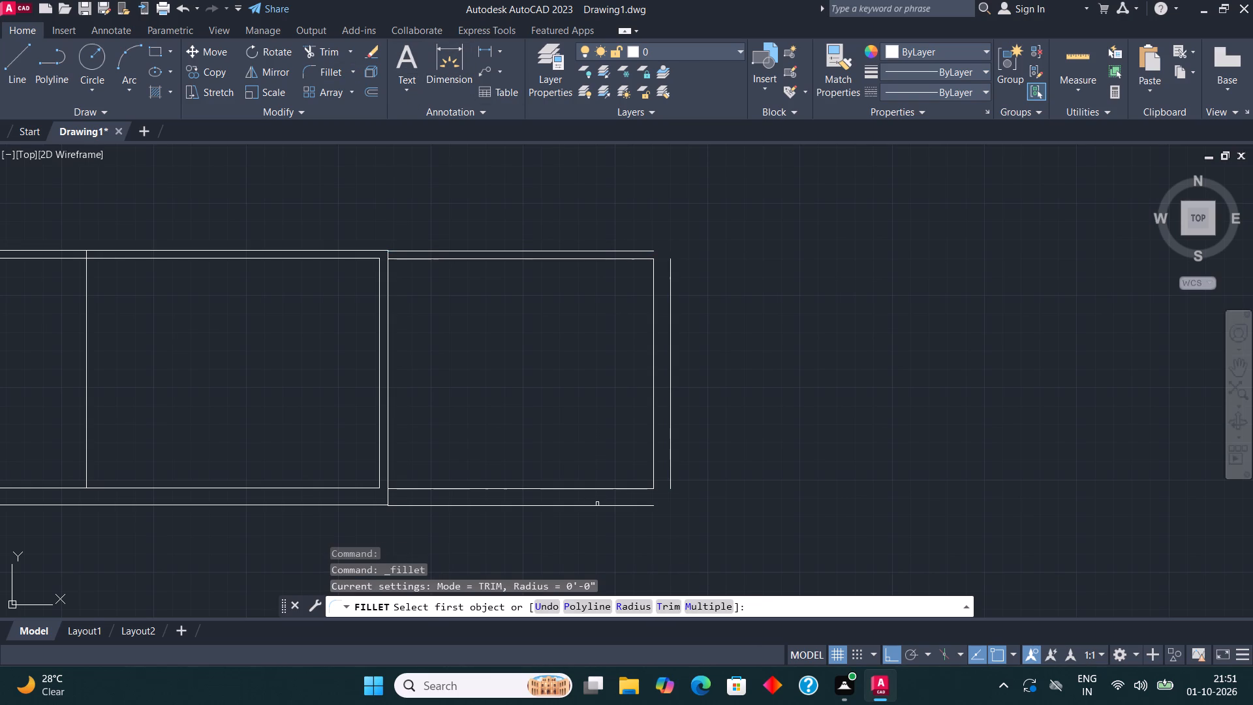
left_click(597, 504)
left_click(668, 478)
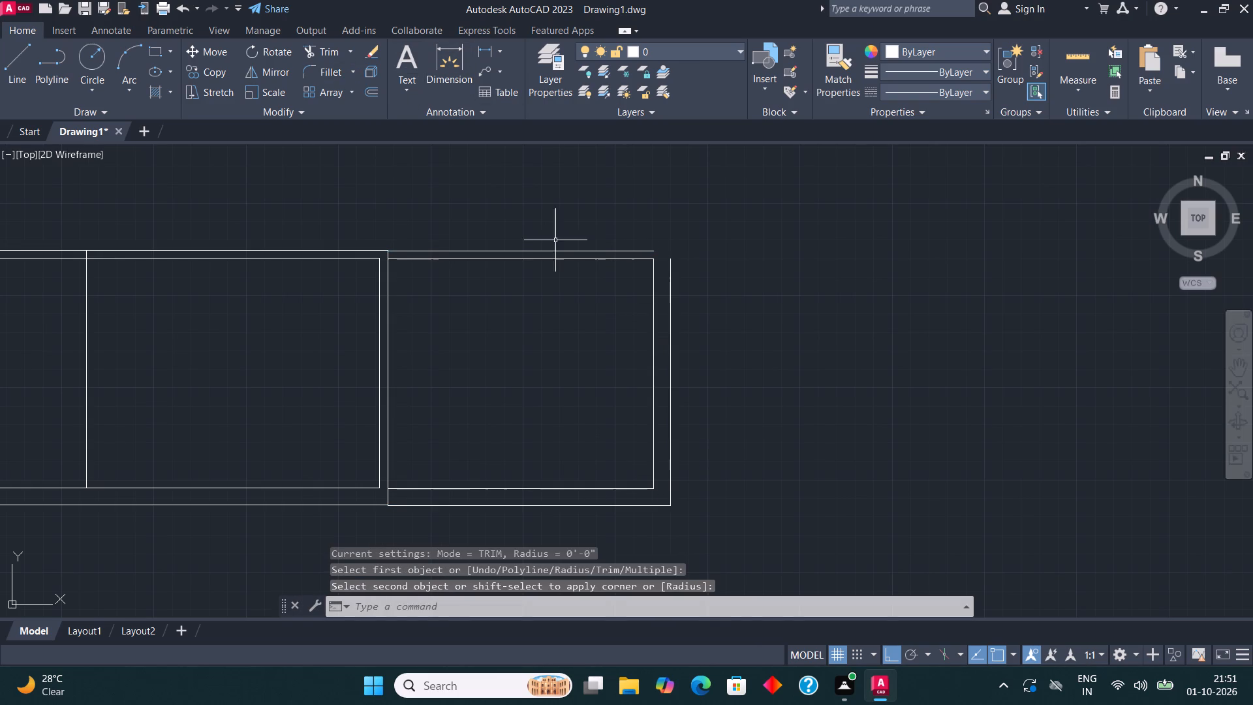
left_click(336, 74)
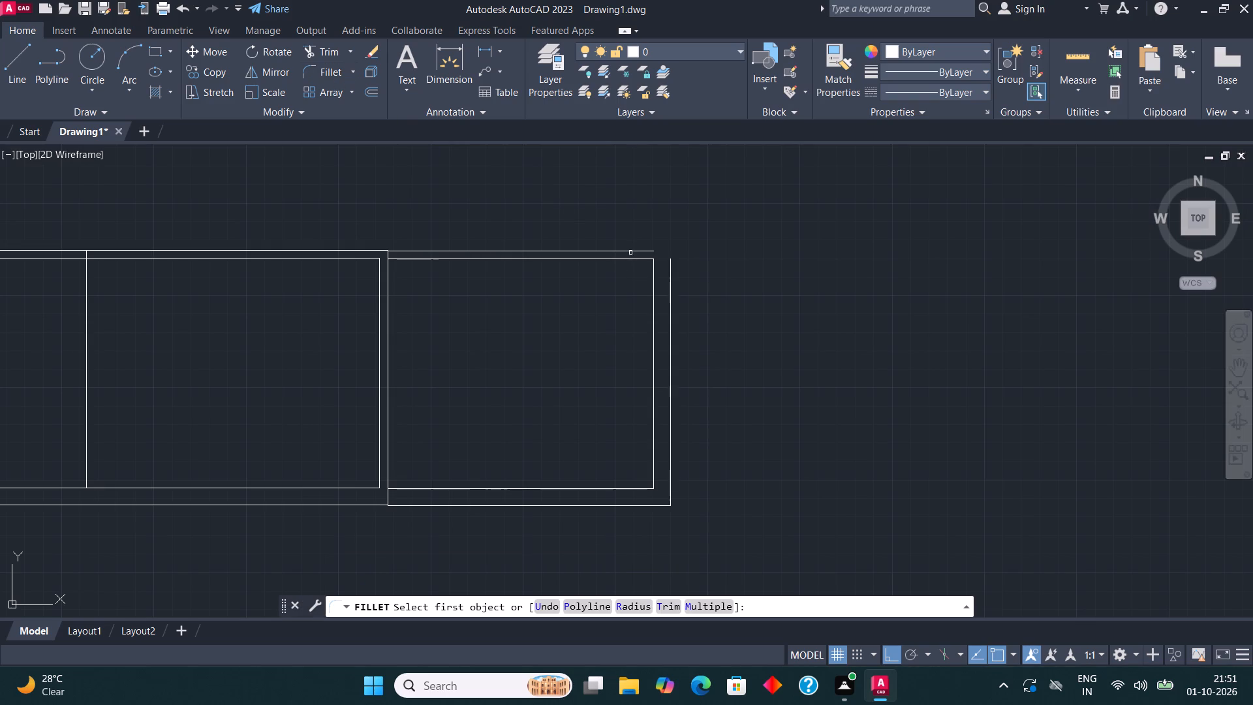
left_click(630, 250)
left_click(671, 289)
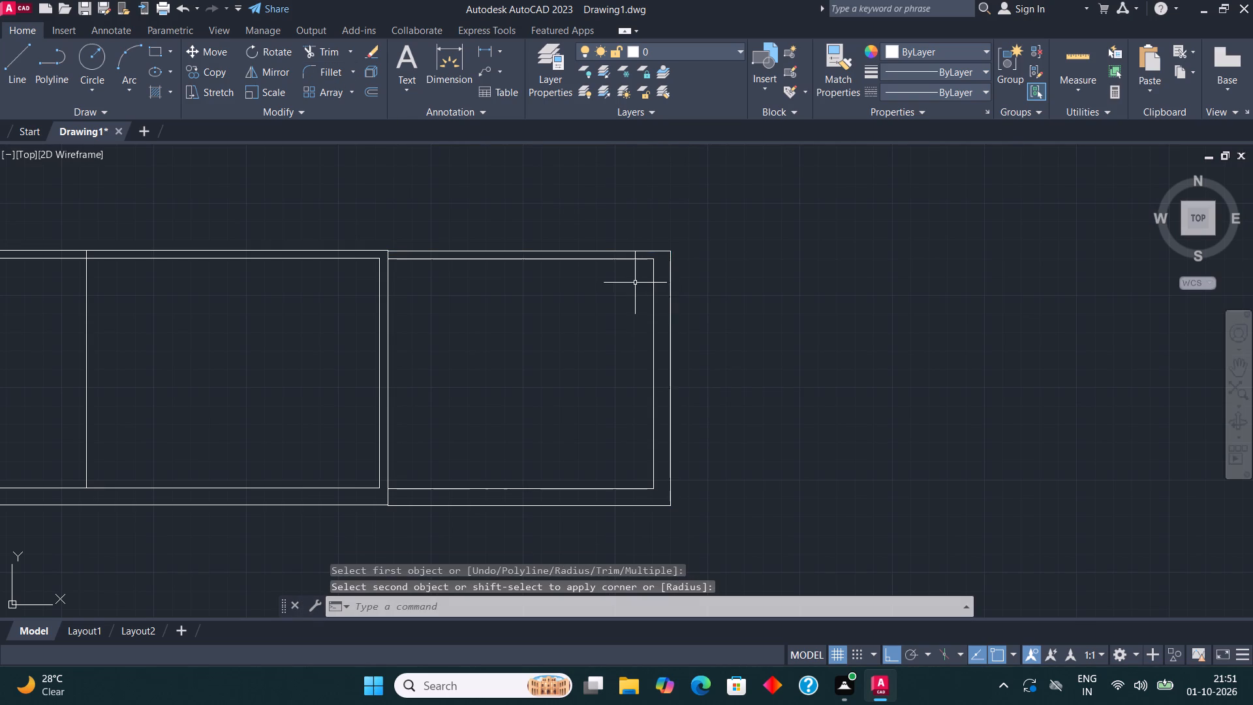
Draw a room above the third room, starting on its outer top line above the inner right line: 4'6" up, 9' left, 4'6" down.
middle_click_drag(633, 282, 559, 392)
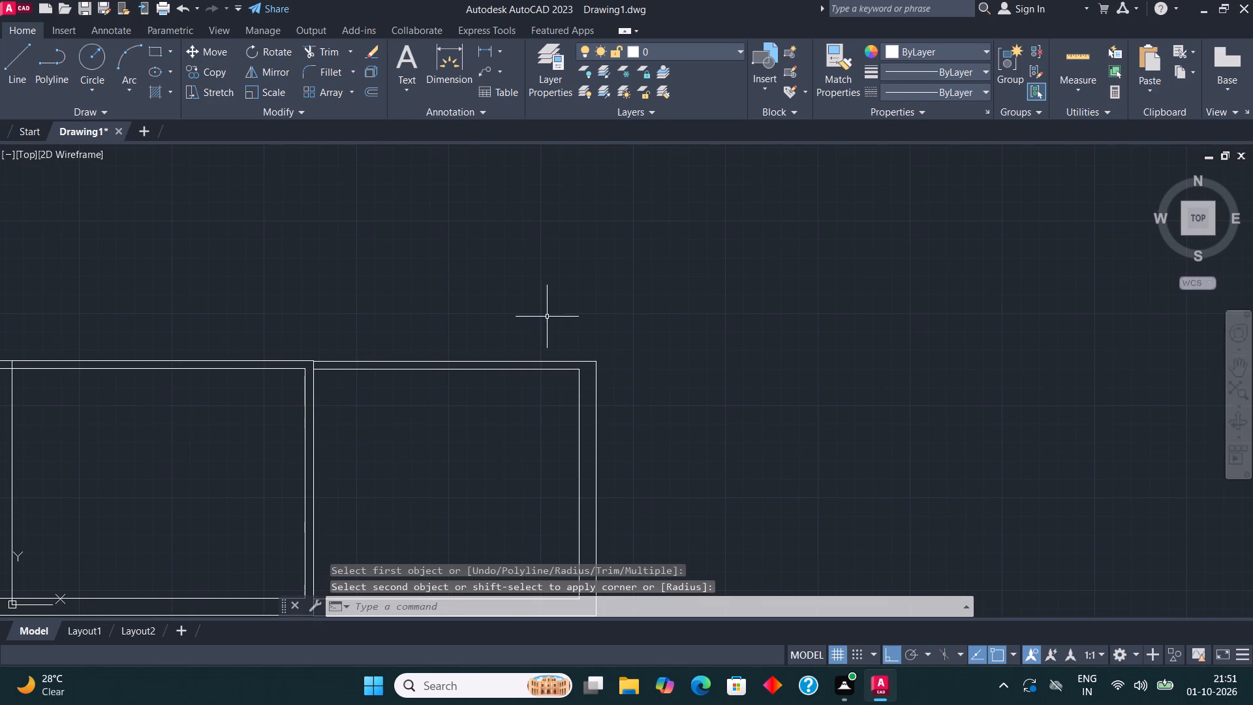
middle_click_drag(587, 322, 645, 325)
left_click(23, 61)
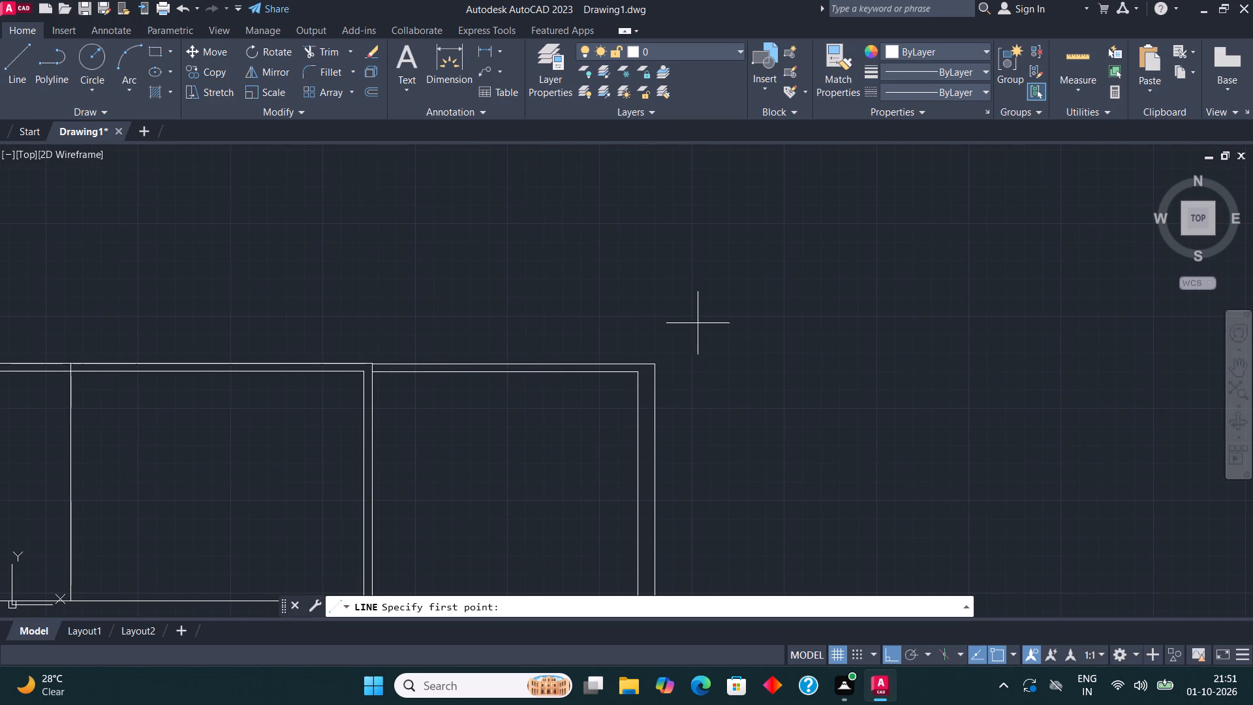
scroll(638, 354, "up", 2)
left_click(632, 375)
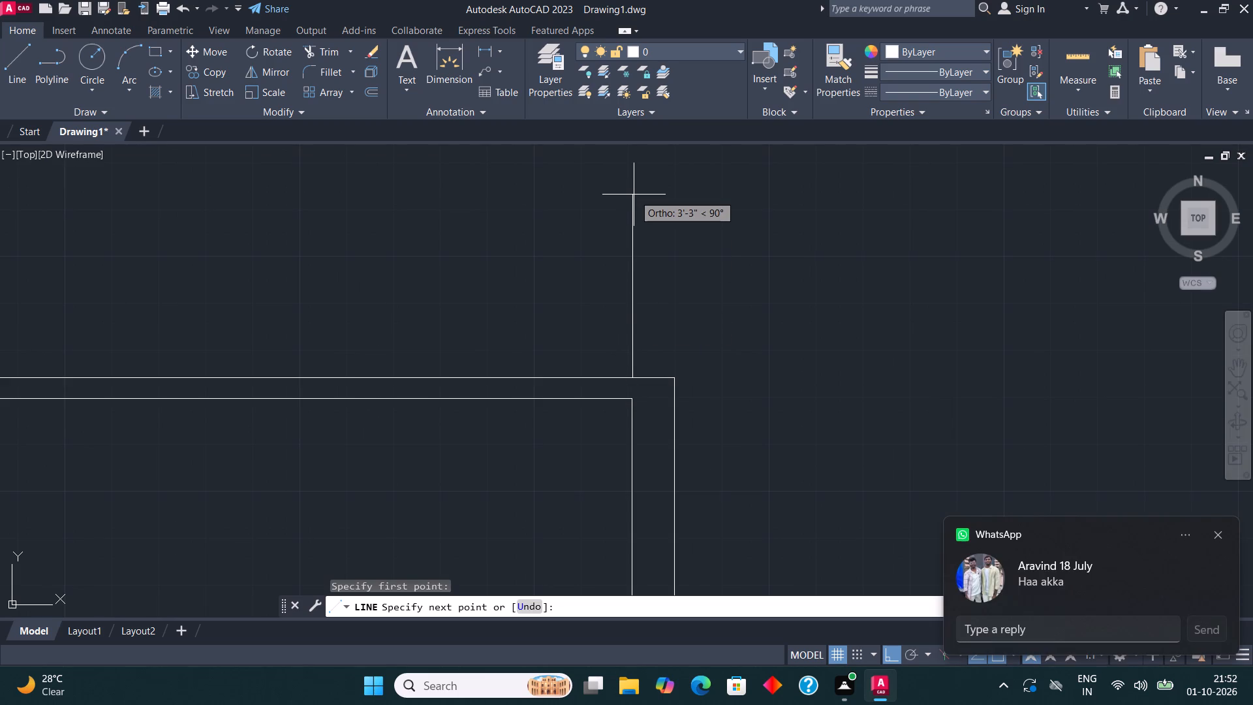
type("4'6\"")
key("Return")
scroll(634, 195, "down", 3)
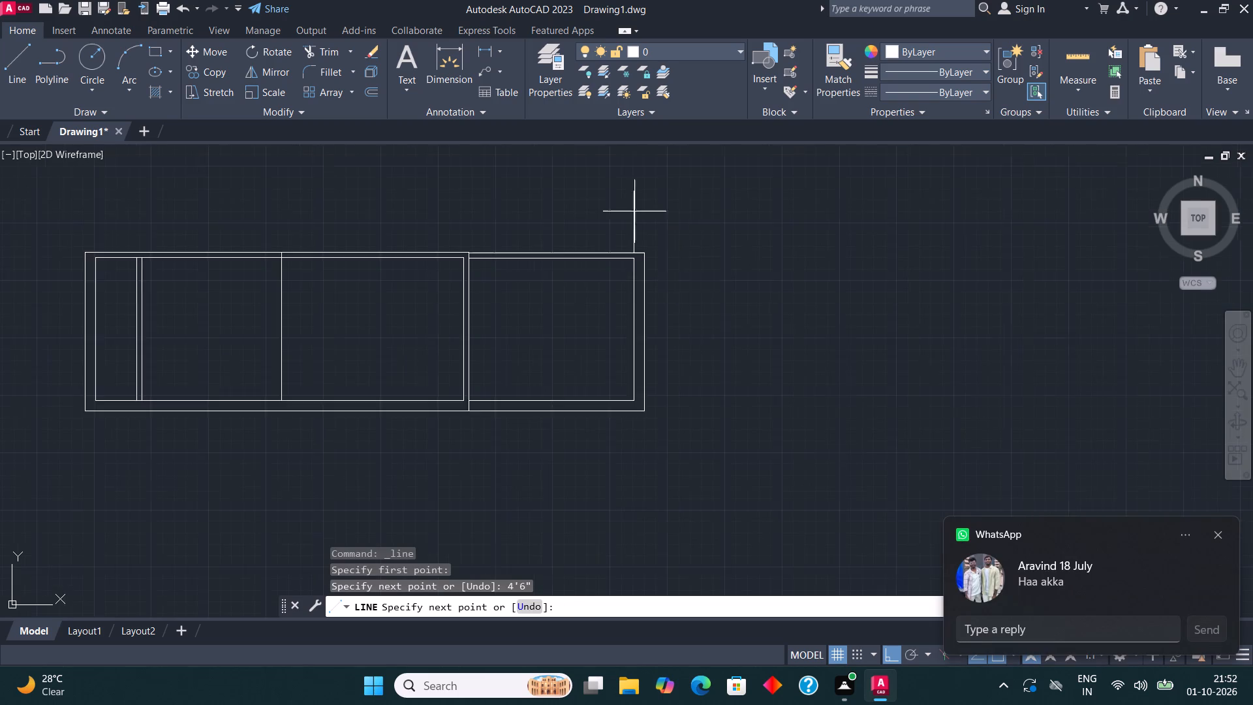
middle_click_drag(638, 238, 634, 318)
scroll(606, 297, "up", 2)
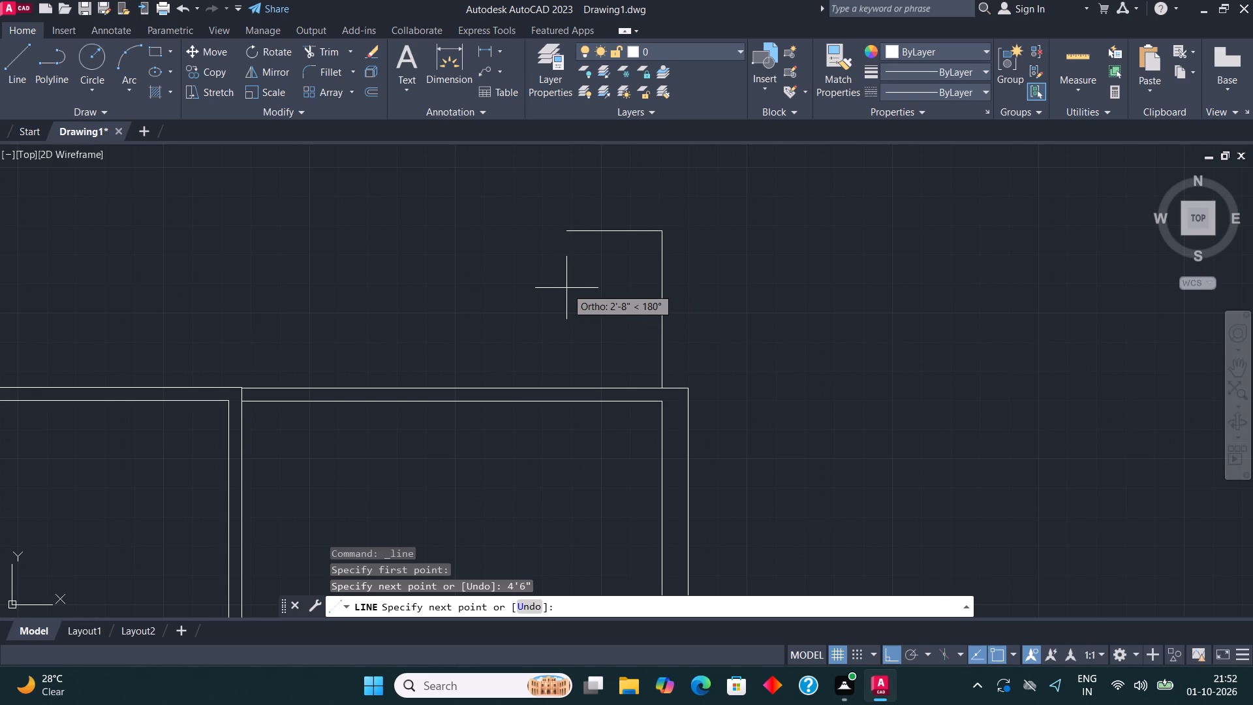
type("9'")
key("Return")
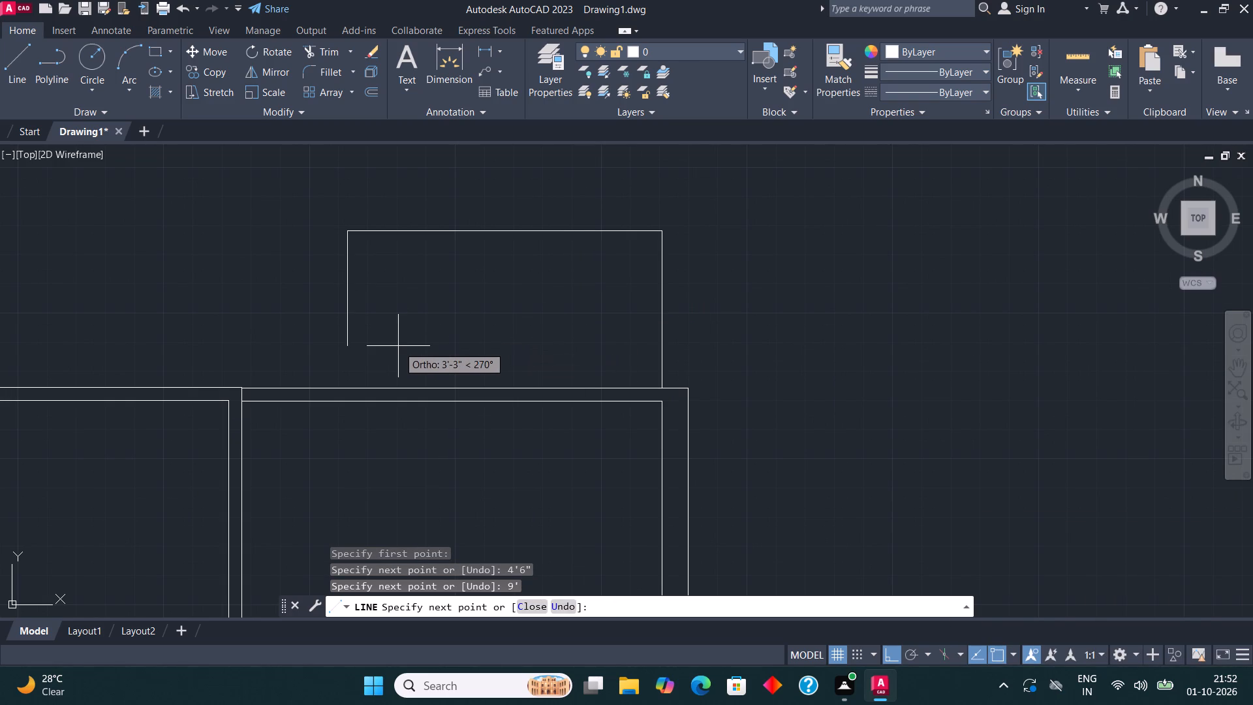
type("4'6\"")
key("Return")
key("Escape")
Offset the right line of the new upper room 9" outward.
middle_click_drag(429, 326, 456, 352)
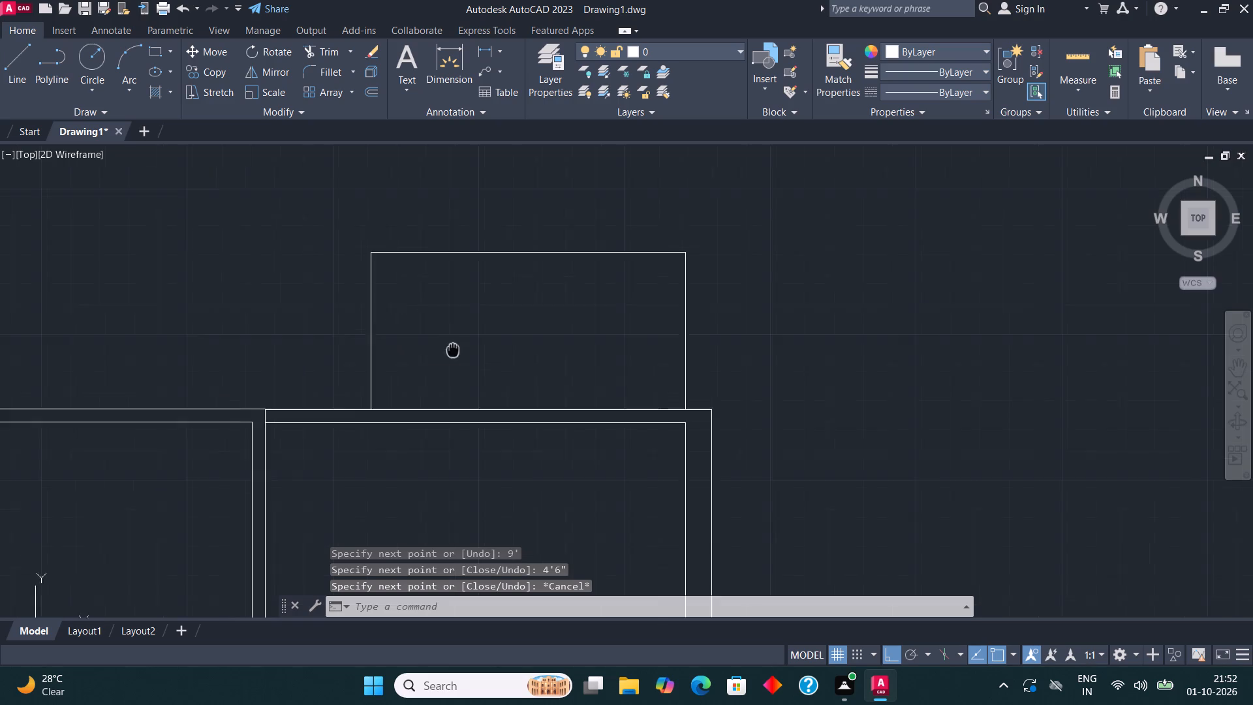
middle_click_drag(456, 352, 463, 363)
left_click(722, 362)
left_click(323, 207)
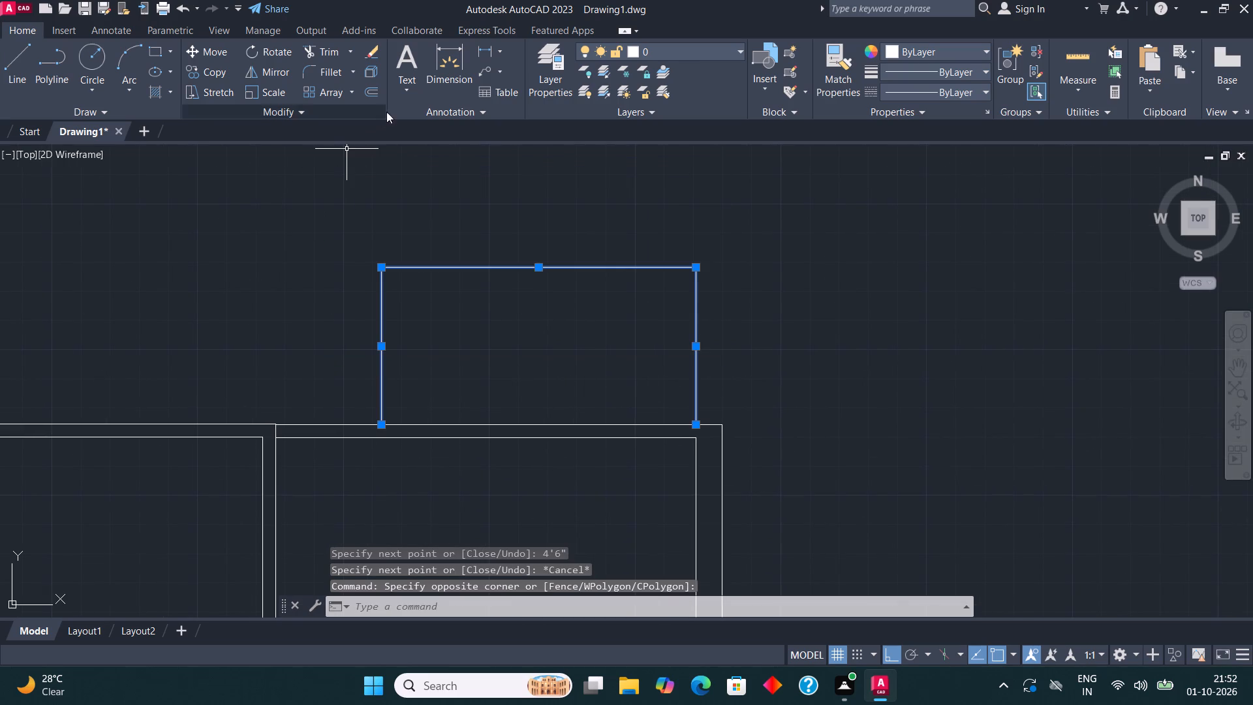
left_click(374, 92)
left_click(698, 351)
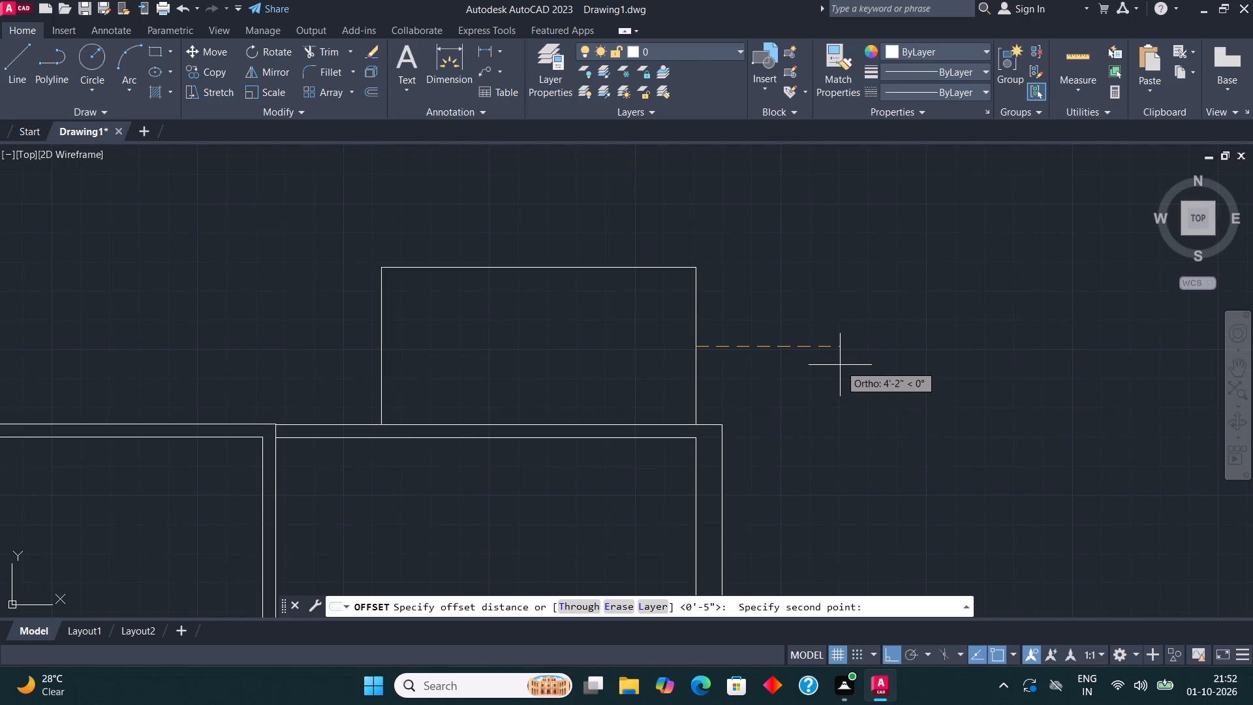
type("9\"")
key("Return")
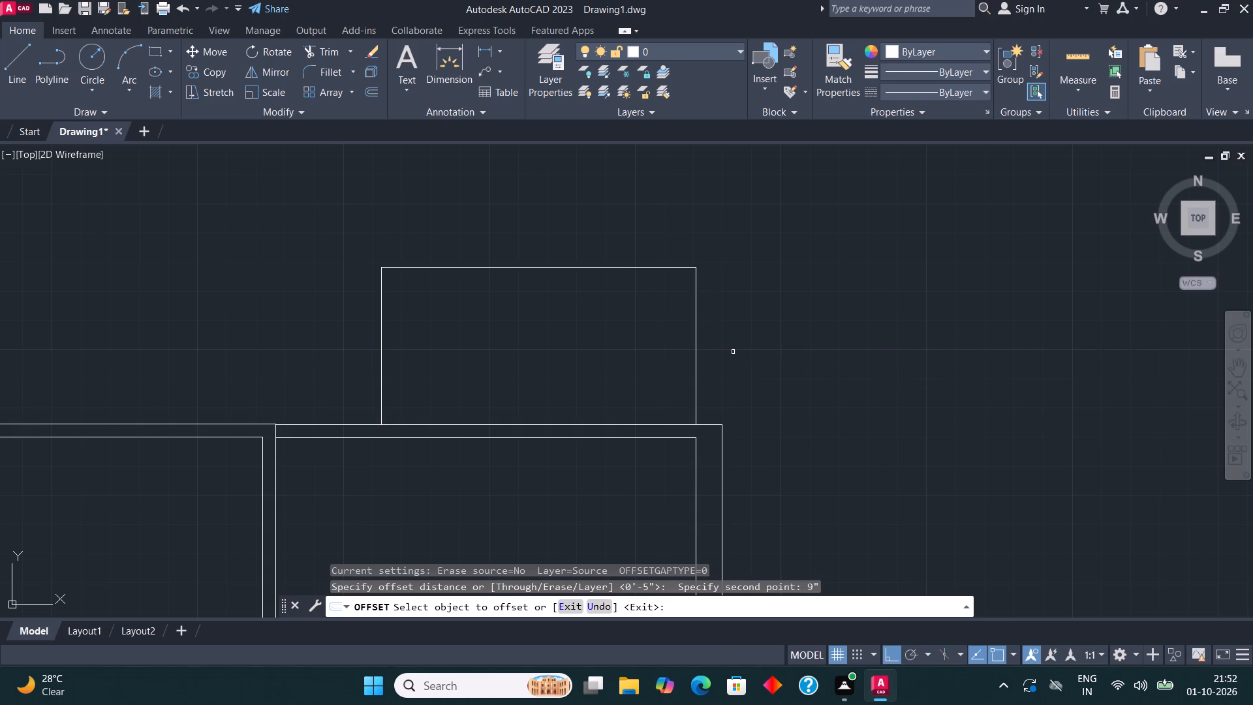
left_click(696, 339)
left_click(731, 337)
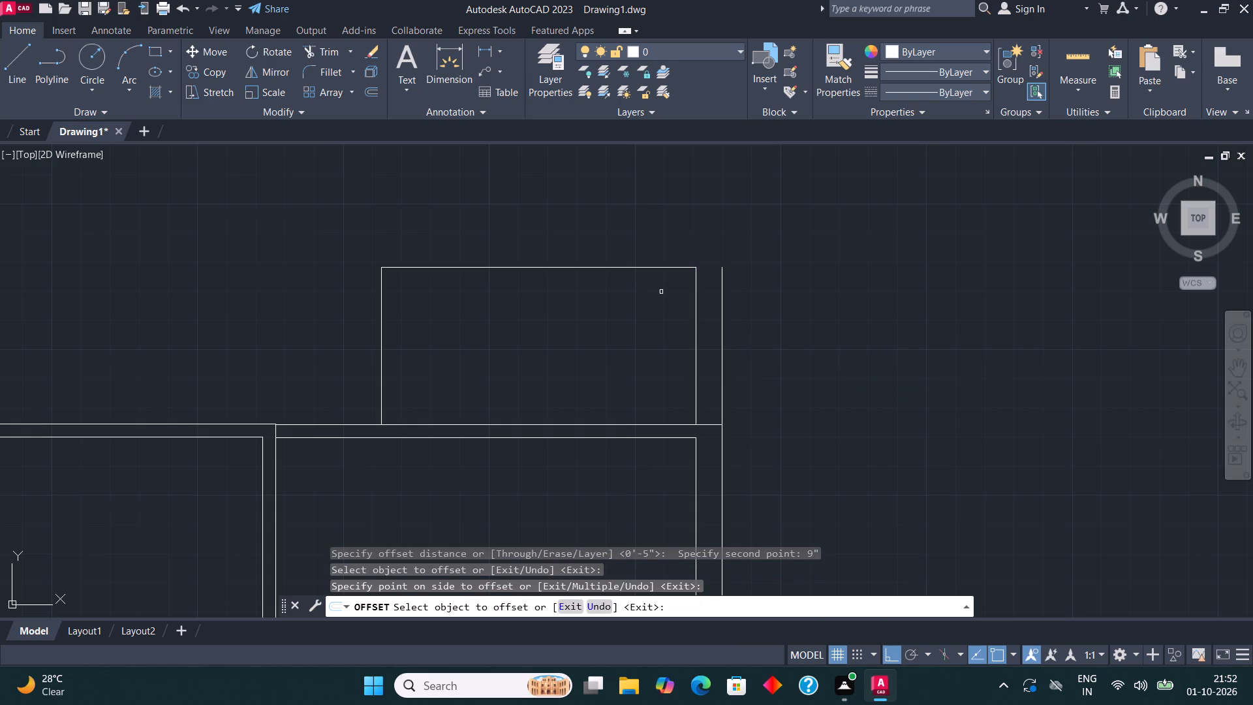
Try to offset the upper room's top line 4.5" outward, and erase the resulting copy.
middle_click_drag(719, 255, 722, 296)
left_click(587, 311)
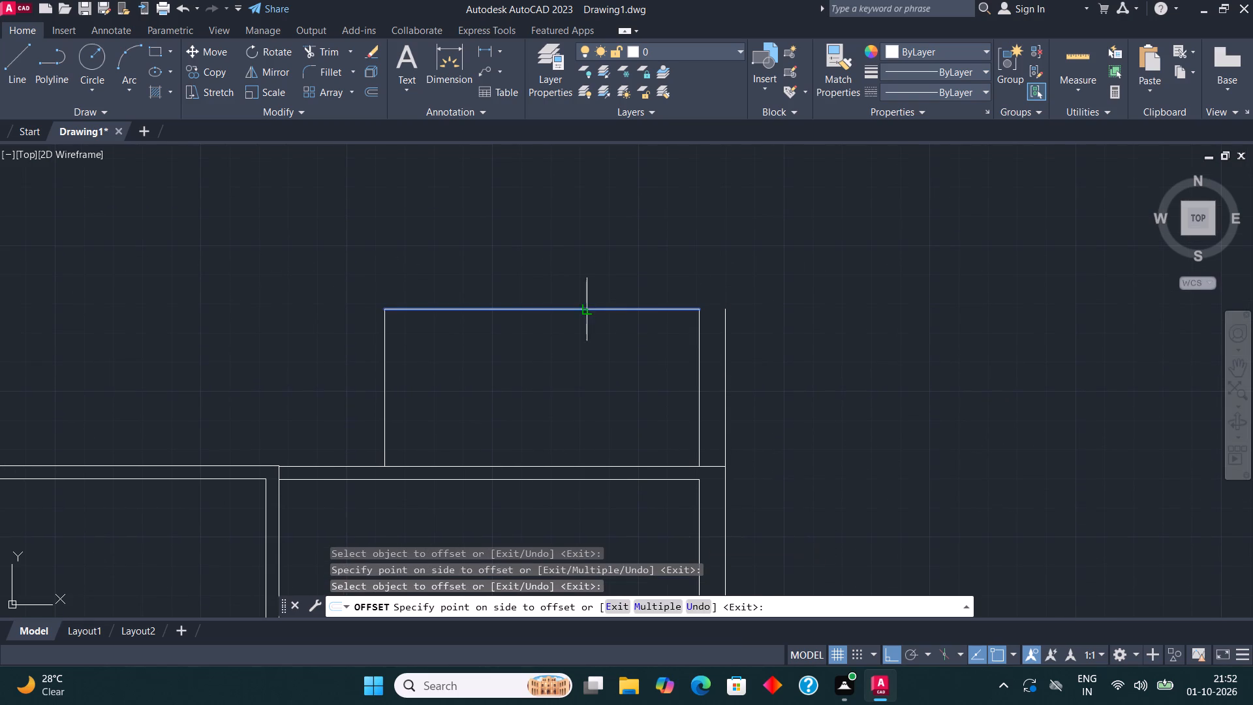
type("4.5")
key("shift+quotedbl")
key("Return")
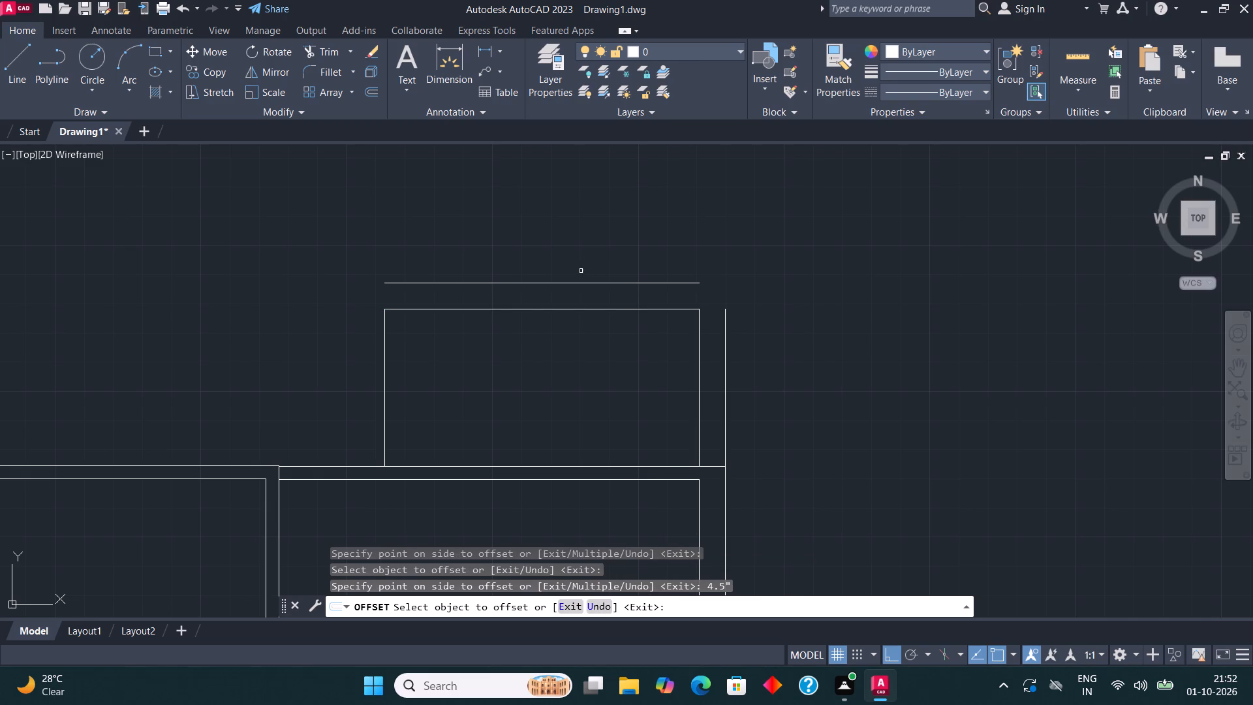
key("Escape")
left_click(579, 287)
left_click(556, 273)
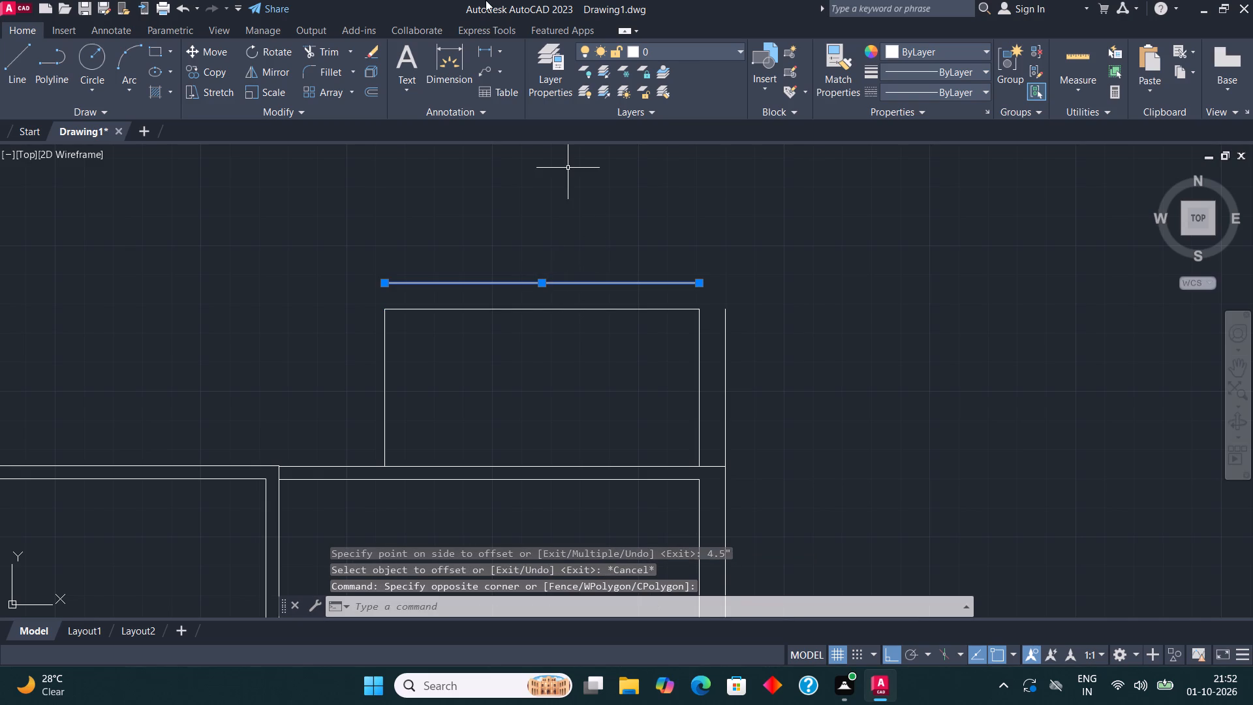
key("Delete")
Offset the upper room's top line 4.5" inward and its left line 4.5" outward.
left_click(521, 310)
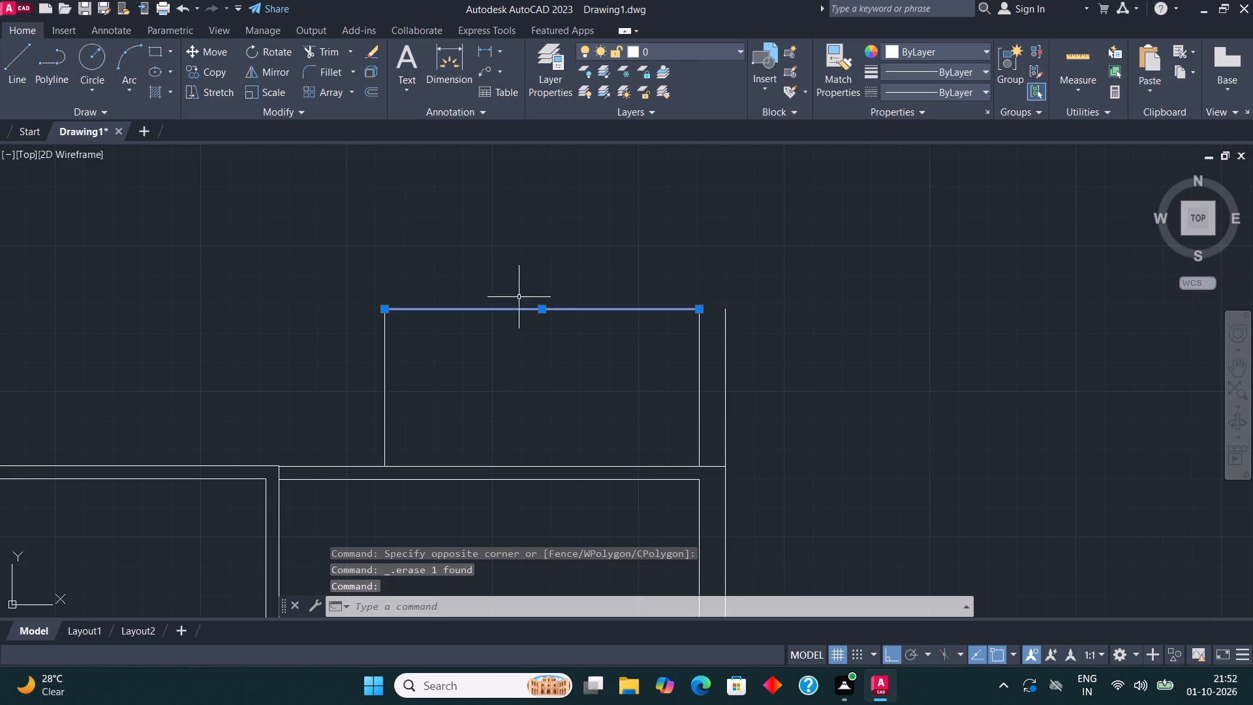
left_click(375, 90)
left_click(531, 307)
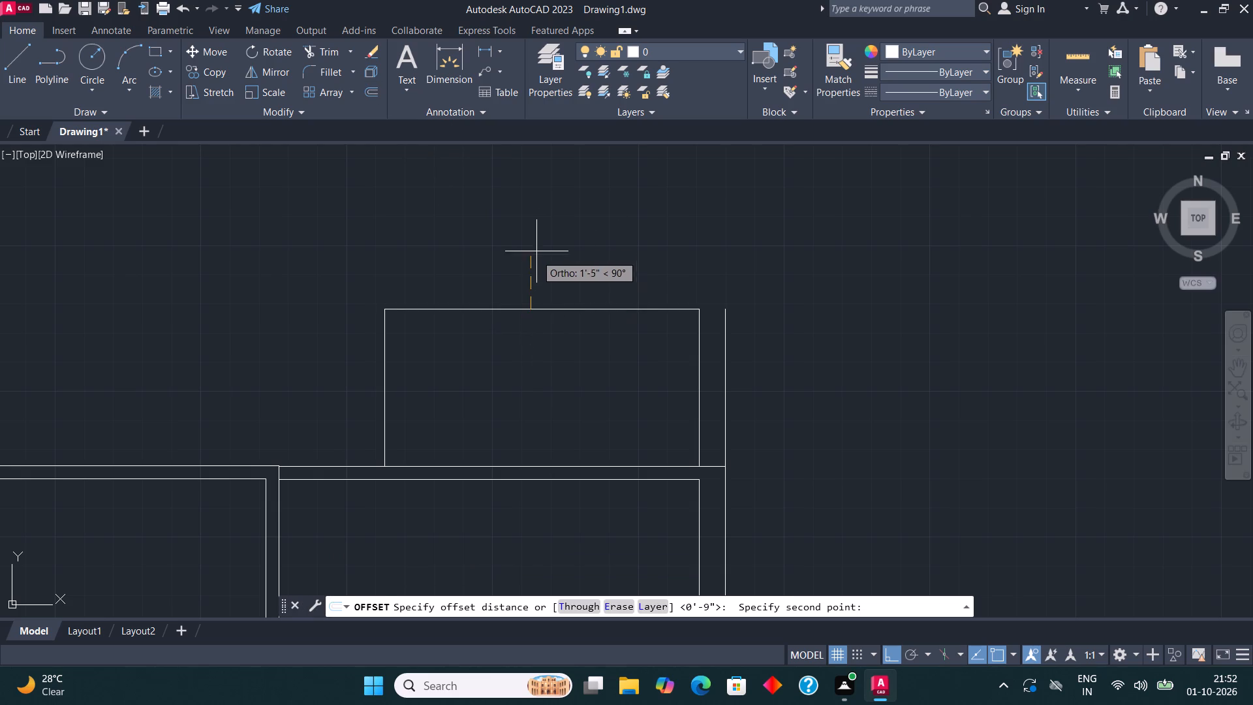
type("4.")
type("5\"")
key("Return")
left_click(537, 243)
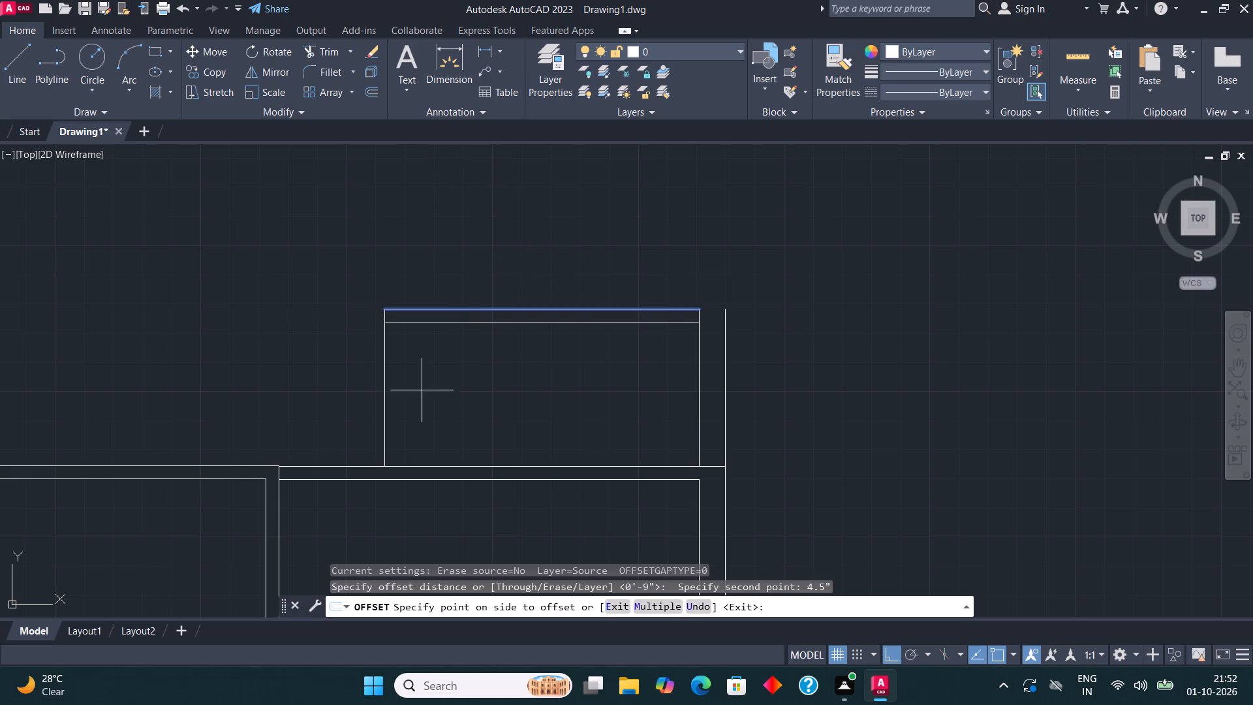
left_click(387, 381)
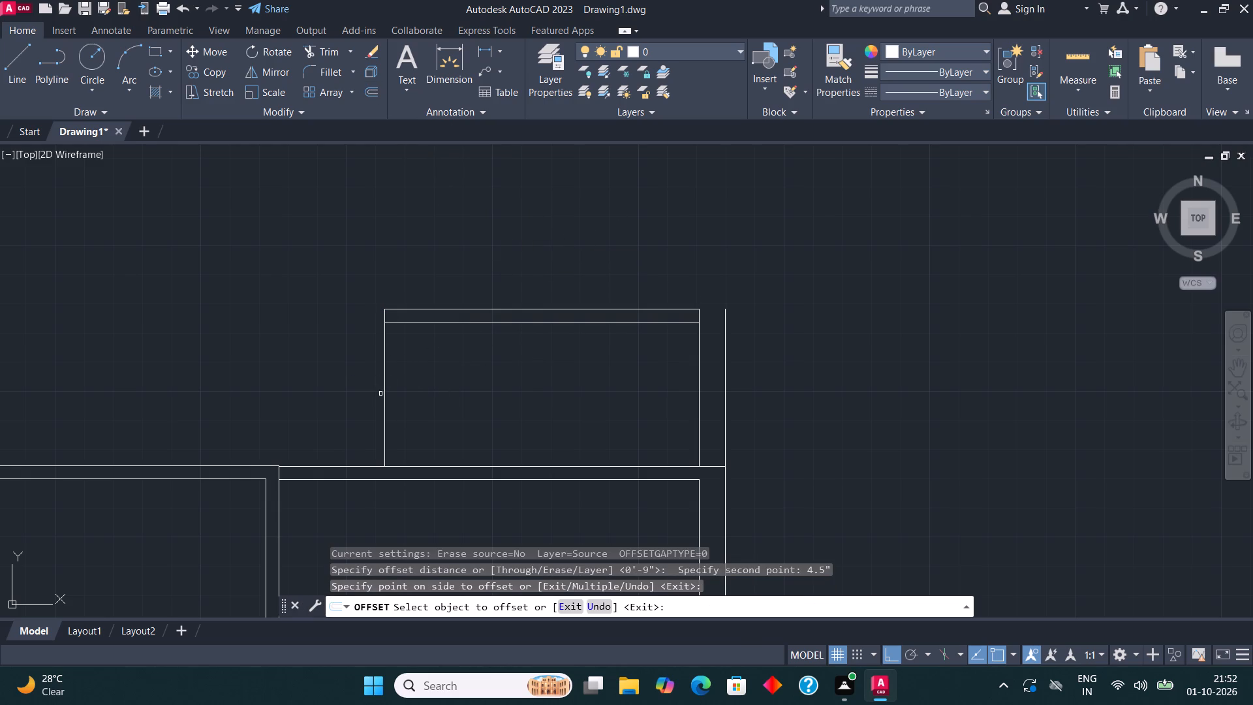
left_click(384, 394)
left_click(358, 383)
key("Escape")
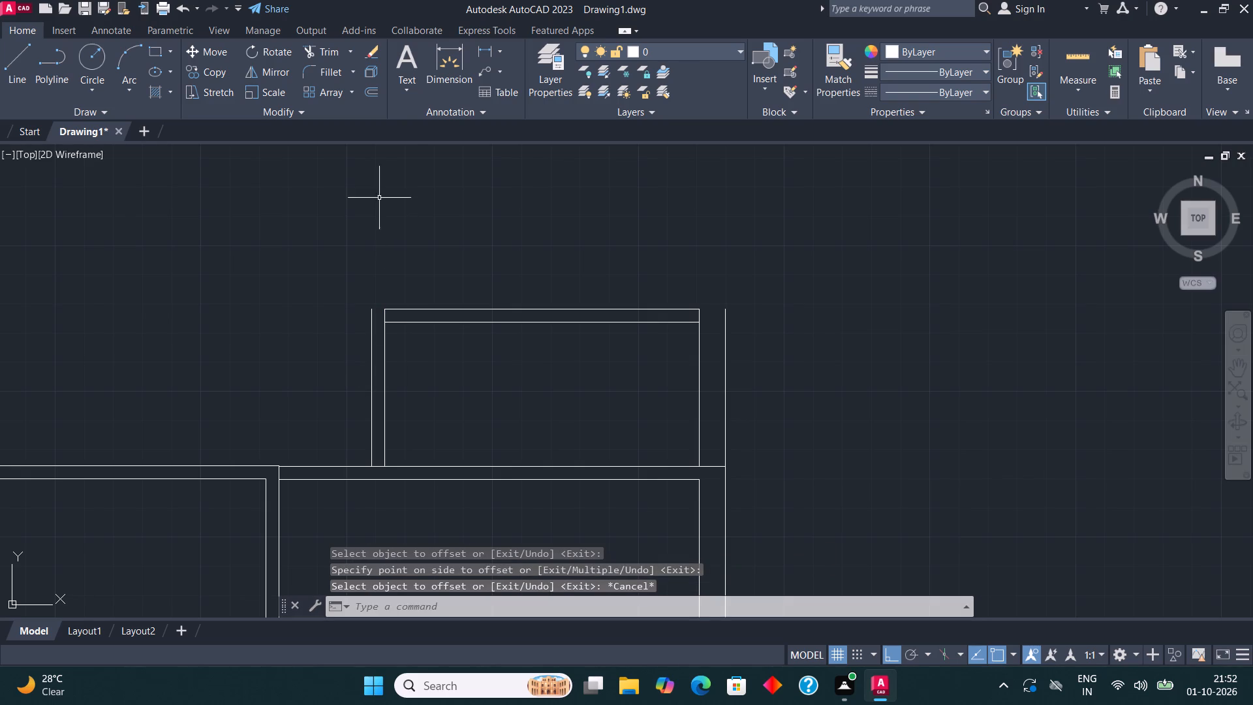
Fillet the upper room's outer top line with its outer left and outer right lines to close both outer corners.
left_click(337, 72)
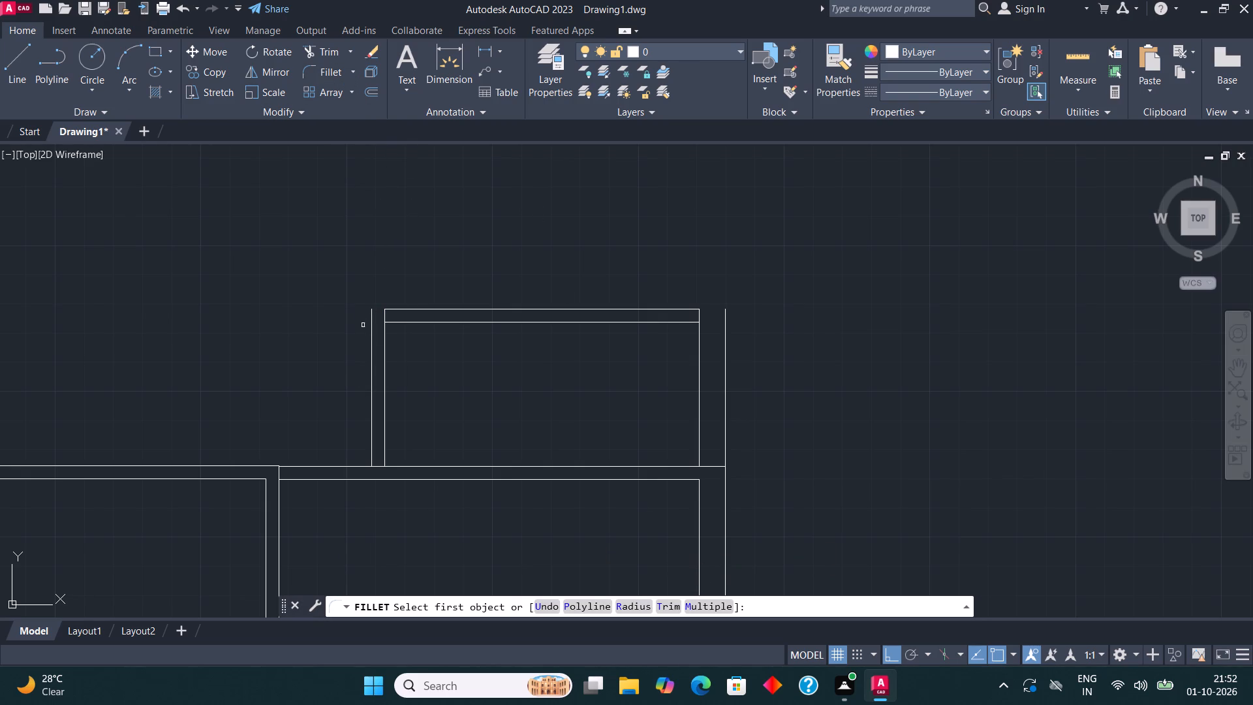
left_click(372, 351)
left_click(410, 309)
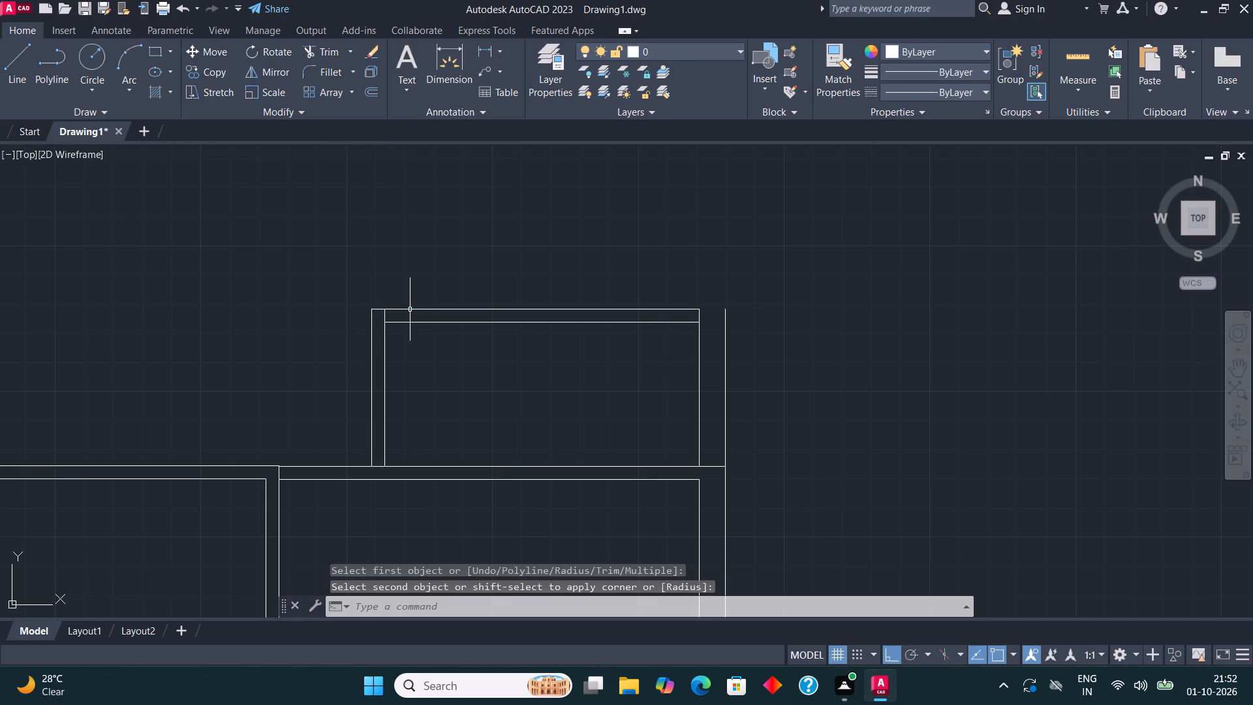
left_click(327, 72)
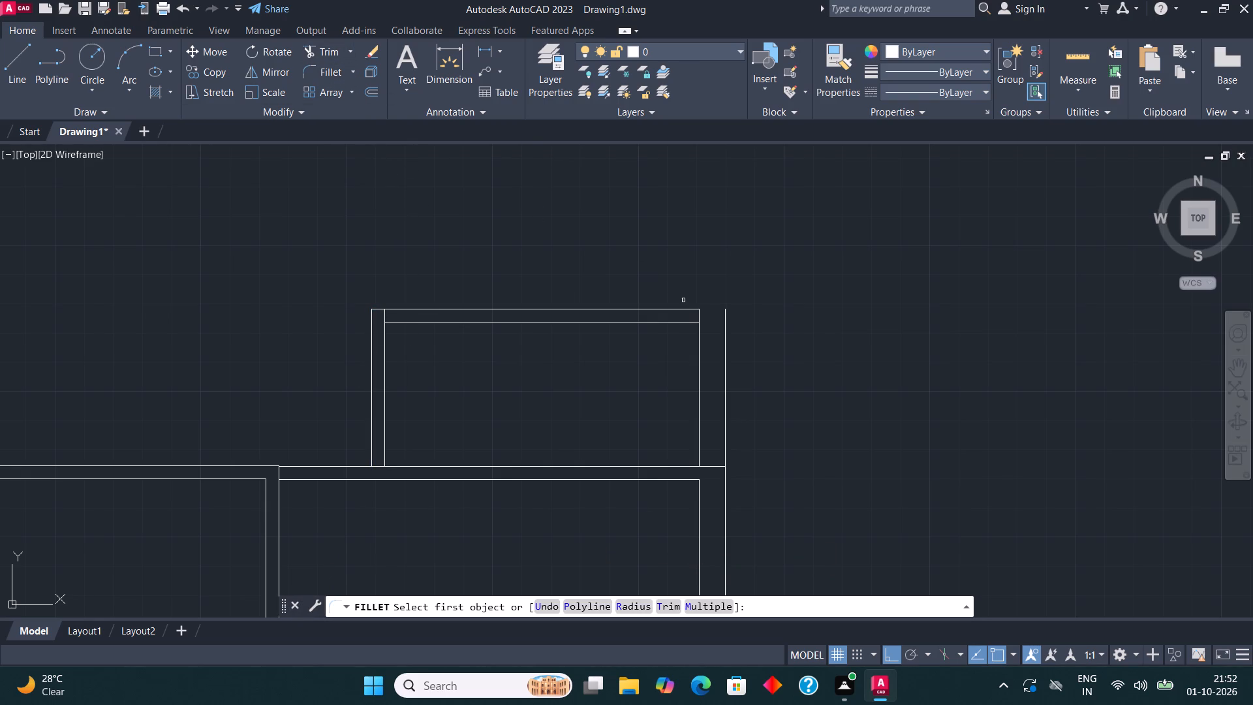
left_click(687, 309)
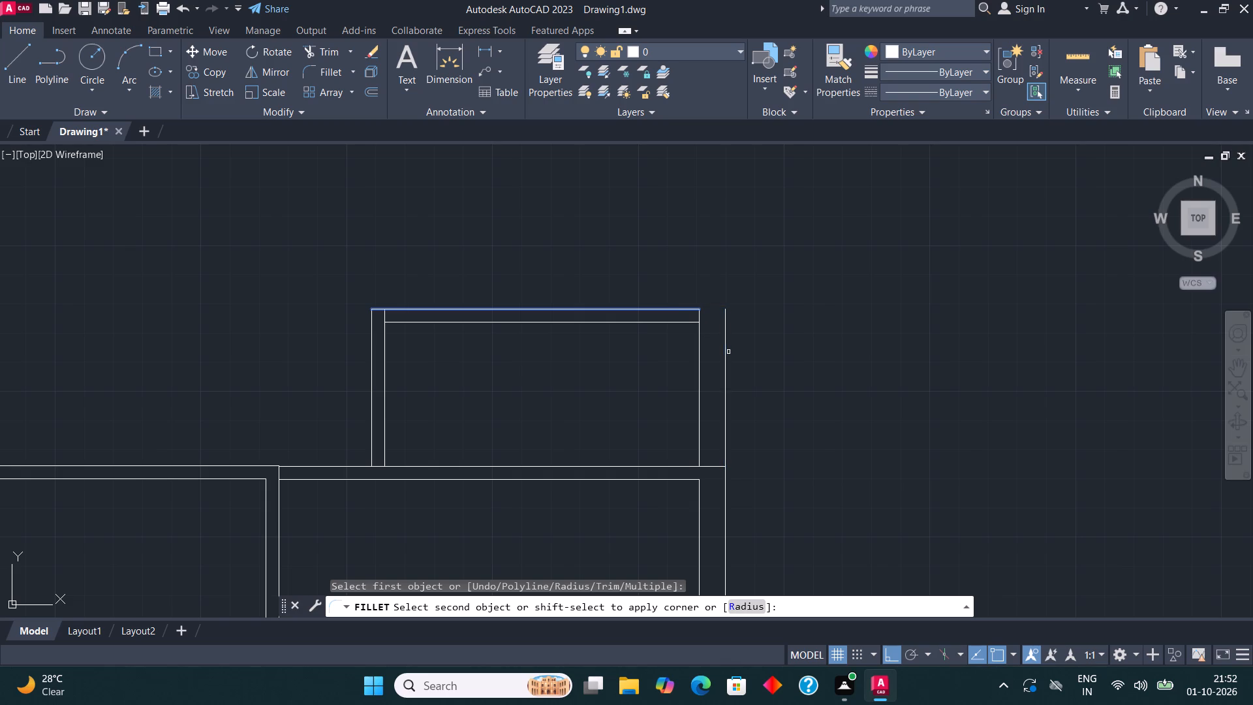
left_click(728, 352)
left_click(726, 354)
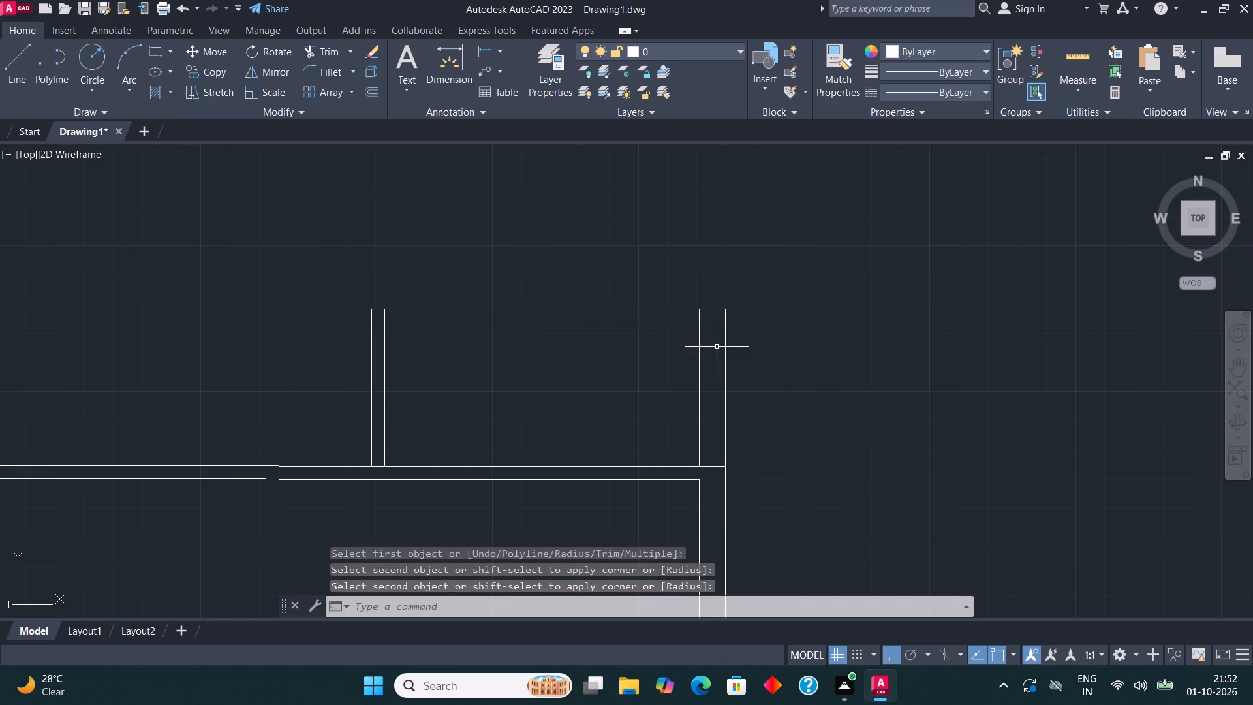
Fillet the upper room's inner top line with its inner right and inner left lines to clean both inner corners.
left_click(332, 75)
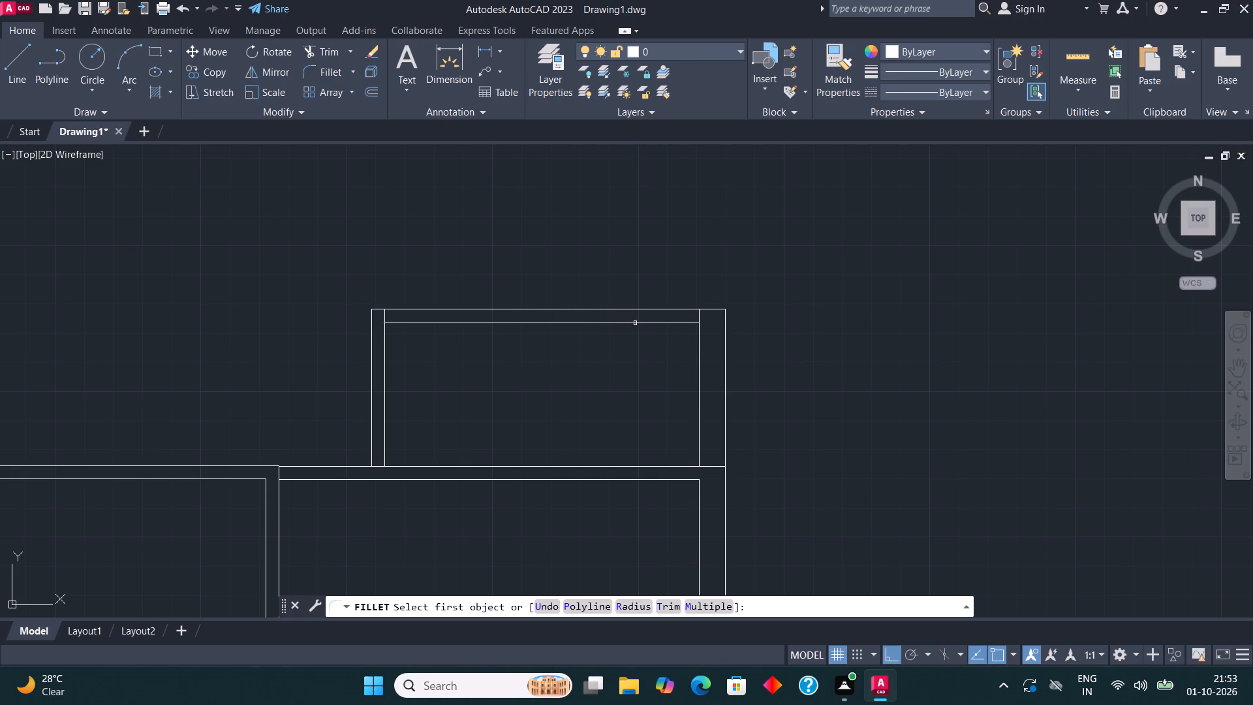
left_click(638, 323)
left_click(700, 354)
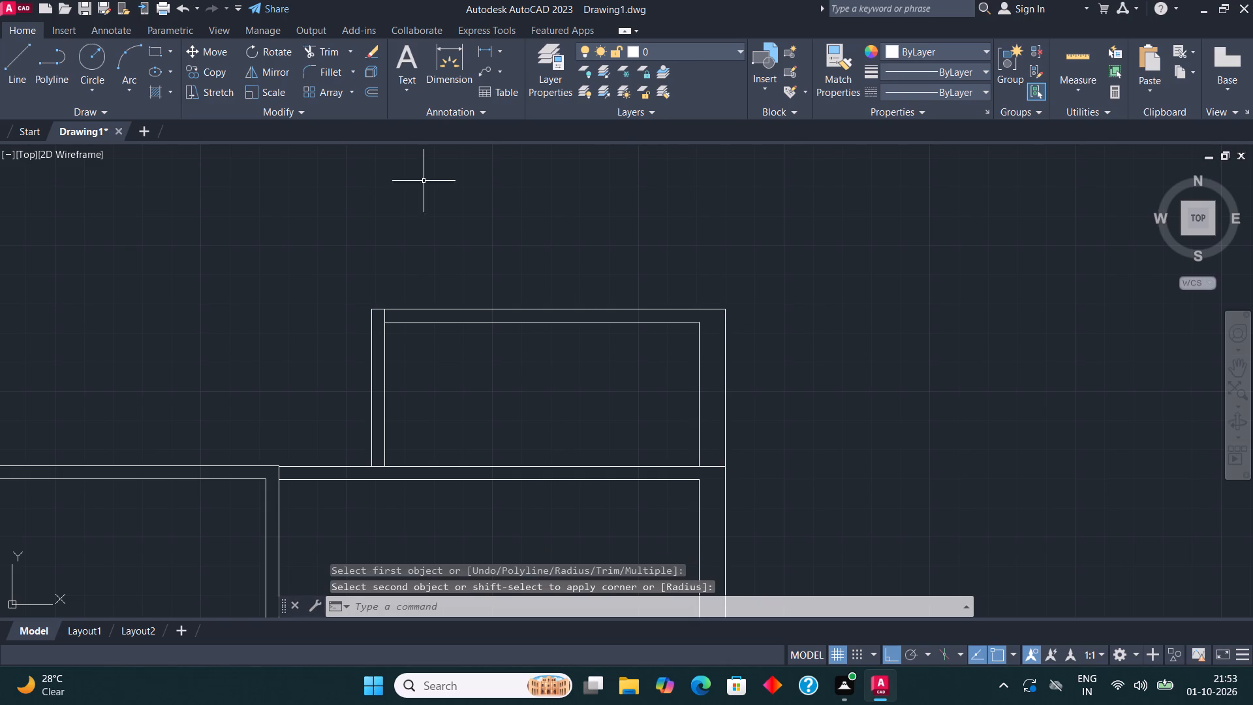
left_click(326, 77)
left_click(422, 325)
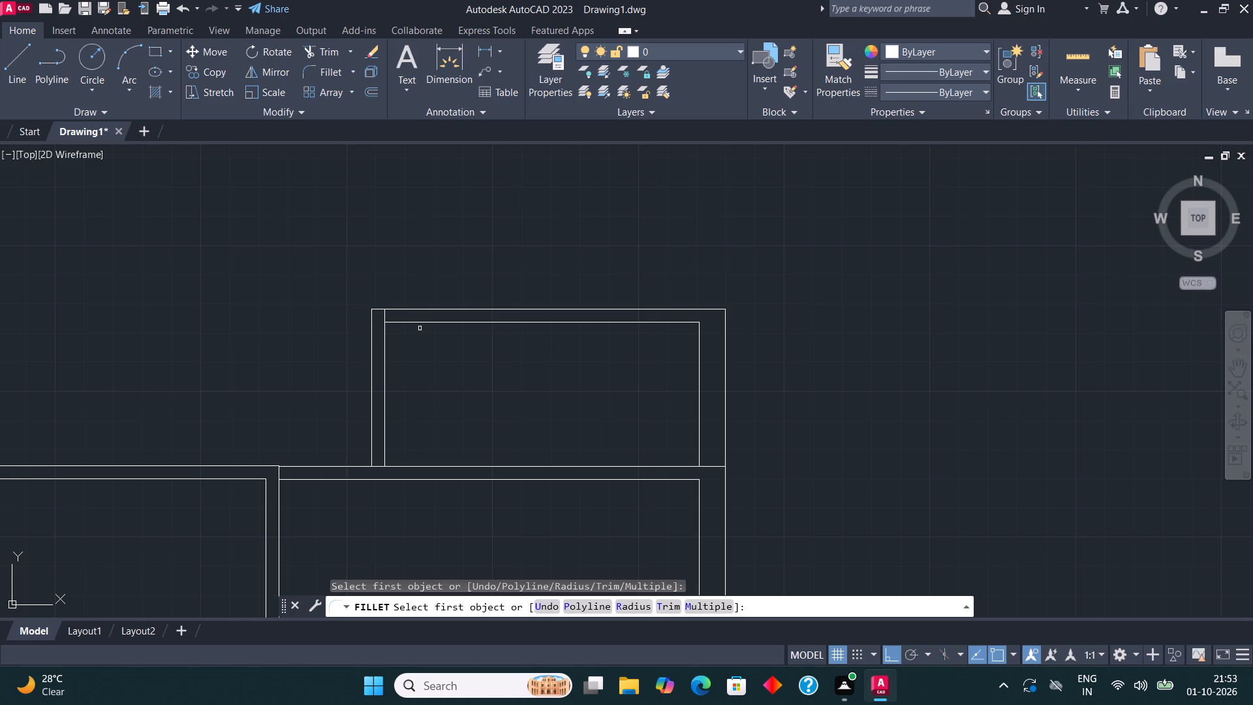
left_click(418, 319)
left_click(410, 324)
left_click(382, 349)
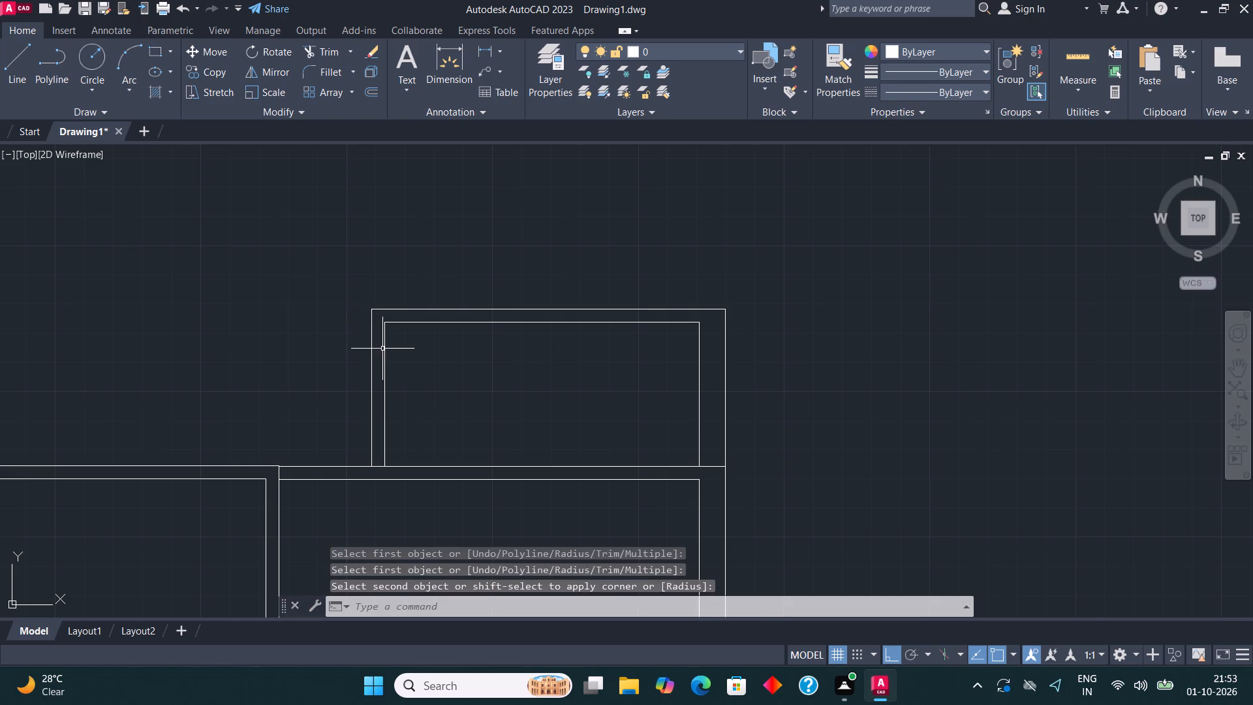
Draw a room from the upper room's inner top-right corner: up to the outer top line, 11' up, 14' left, 11' down, and back right.
middle_click_drag(621, 304, 570, 319)
scroll(574, 358, "down", 1)
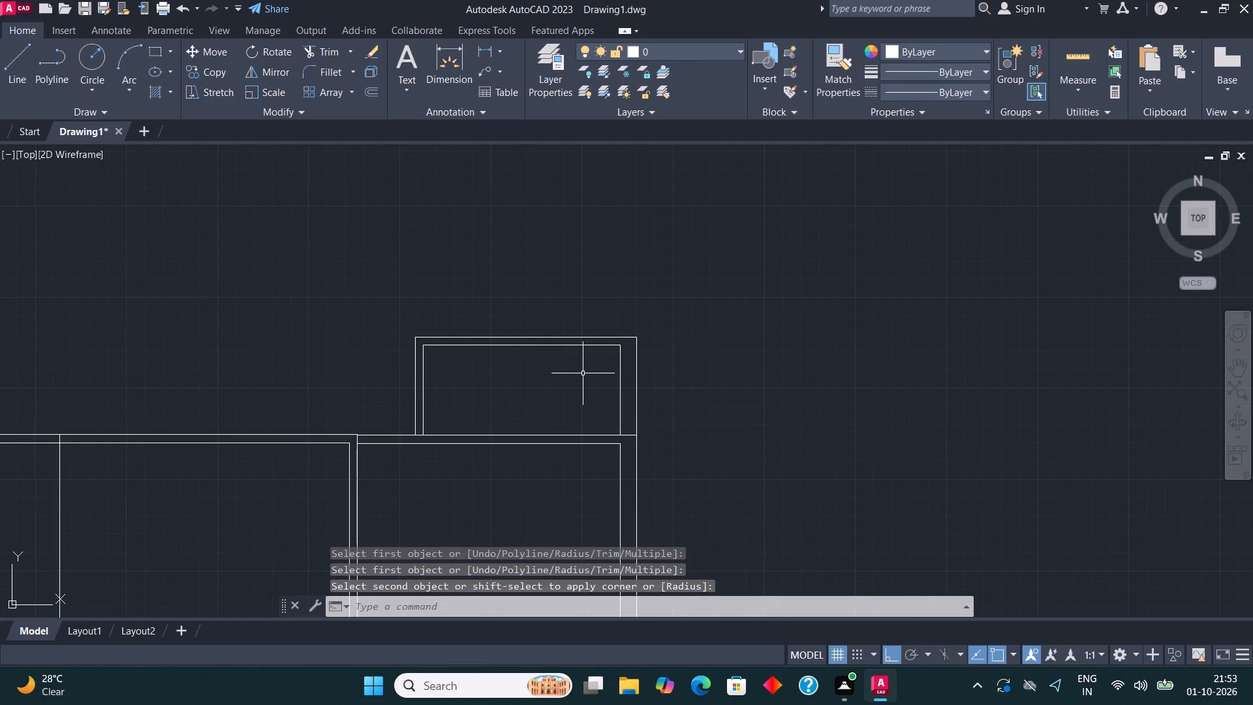
middle_click_drag(589, 377, 627, 405)
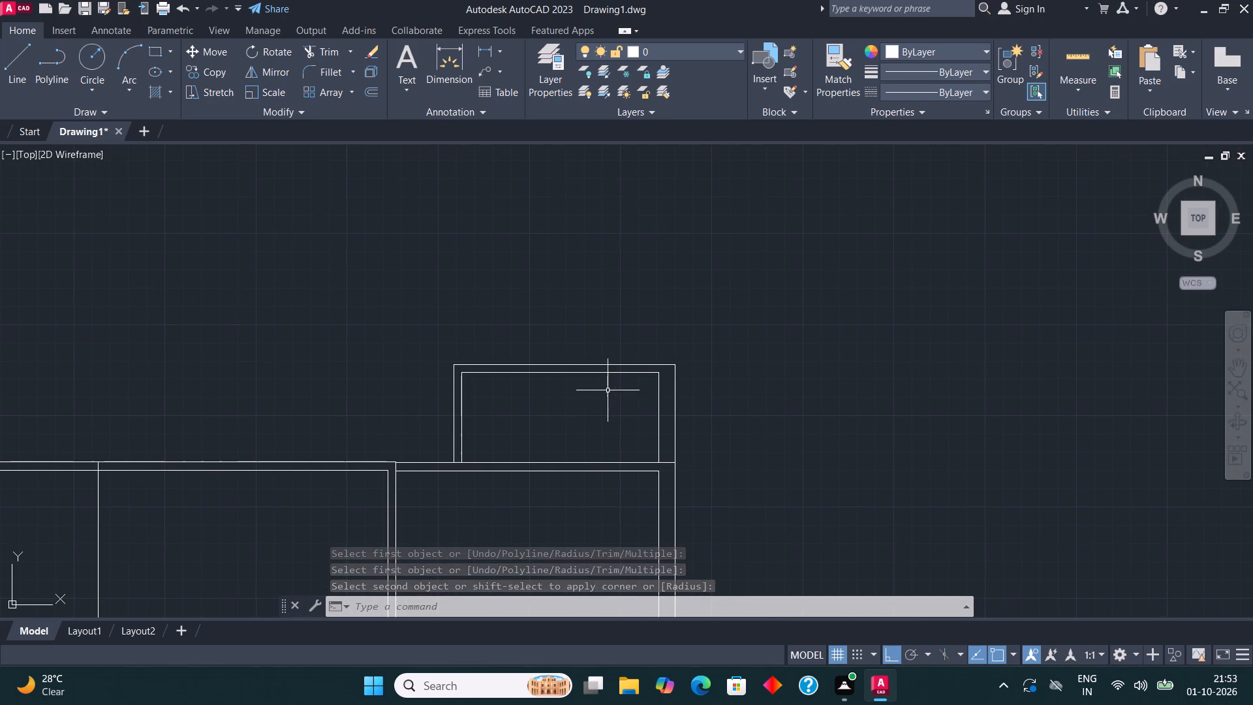
middle_click_drag(602, 354, 583, 451)
left_click(24, 58)
left_click(27, 54)
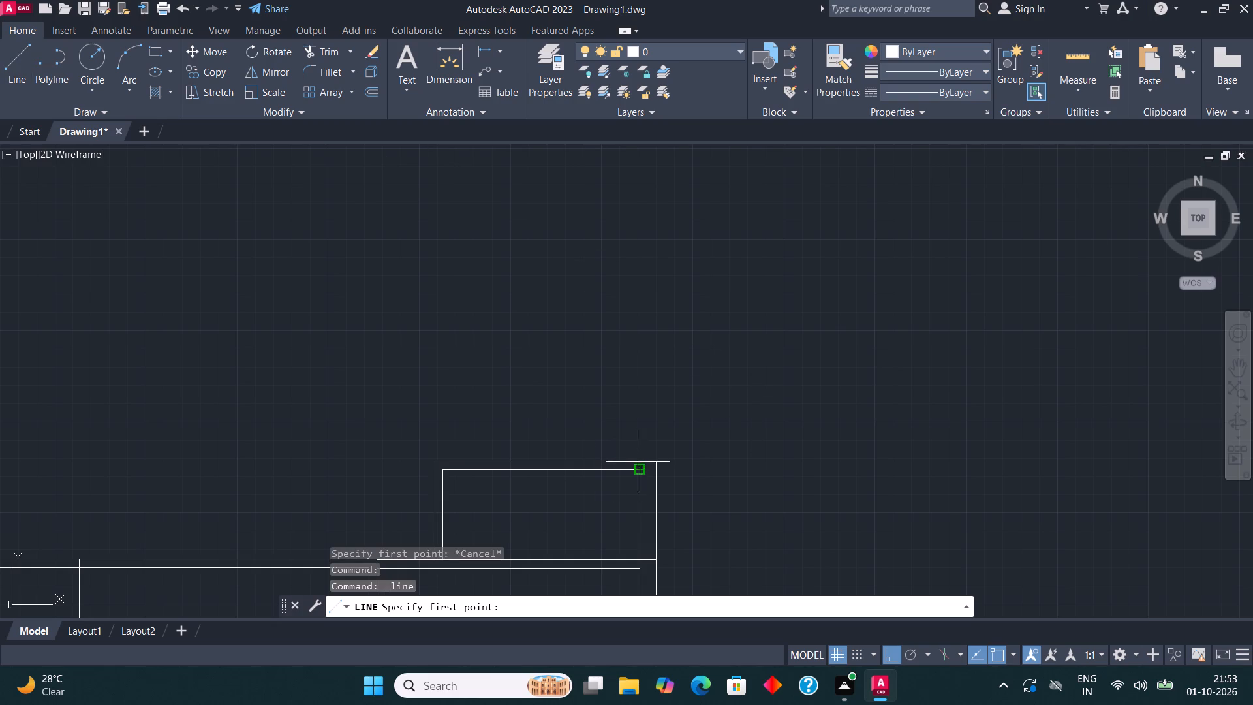
scroll(640, 463, "up", 2)
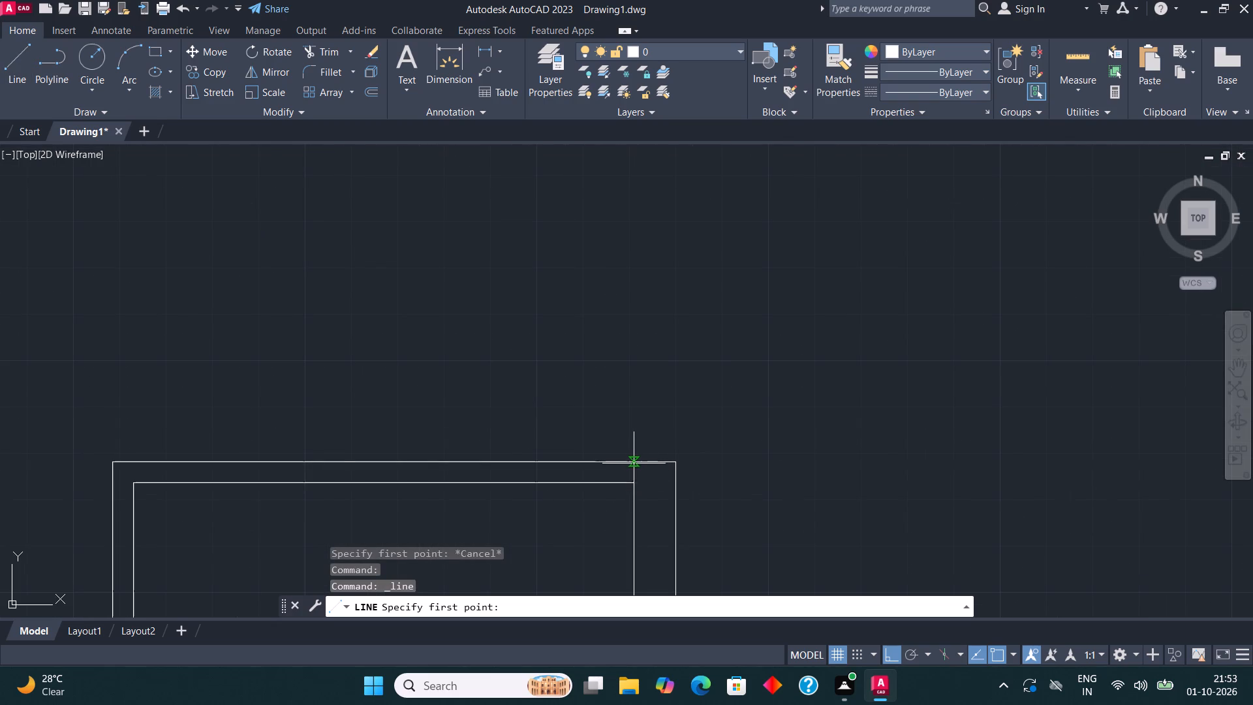
left_click(636, 483)
left_click(634, 462)
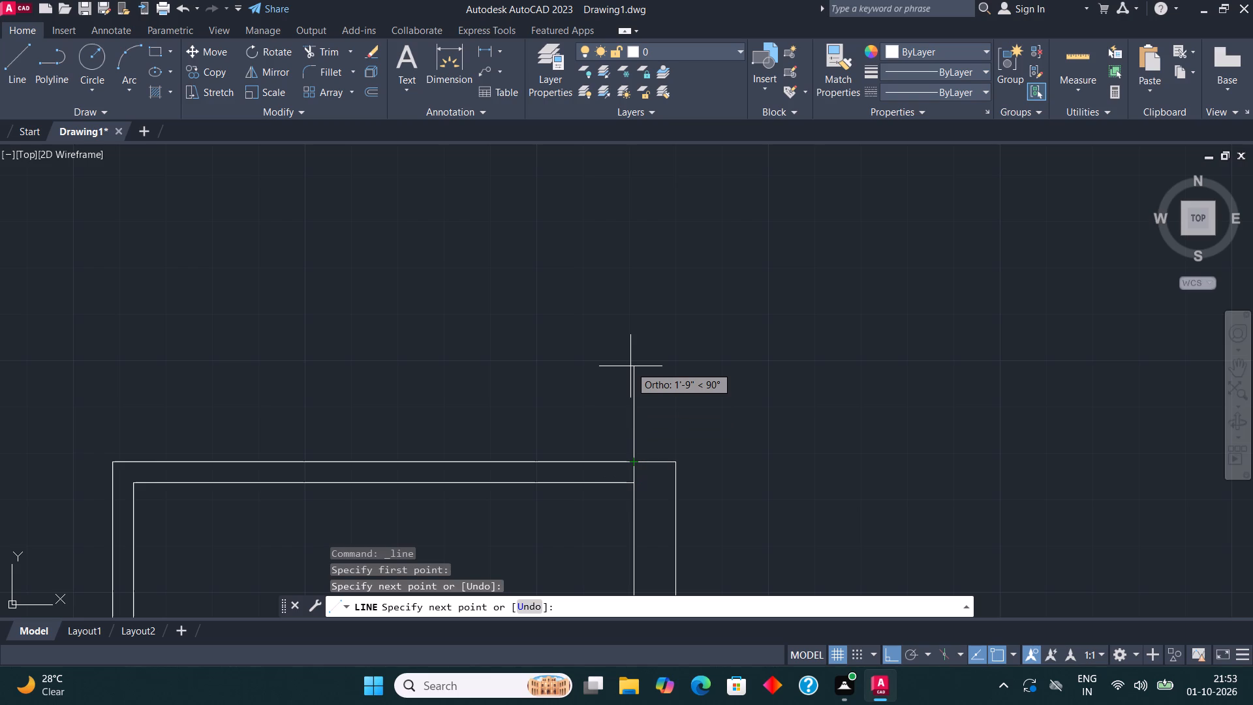
type("11'")
key("Return")
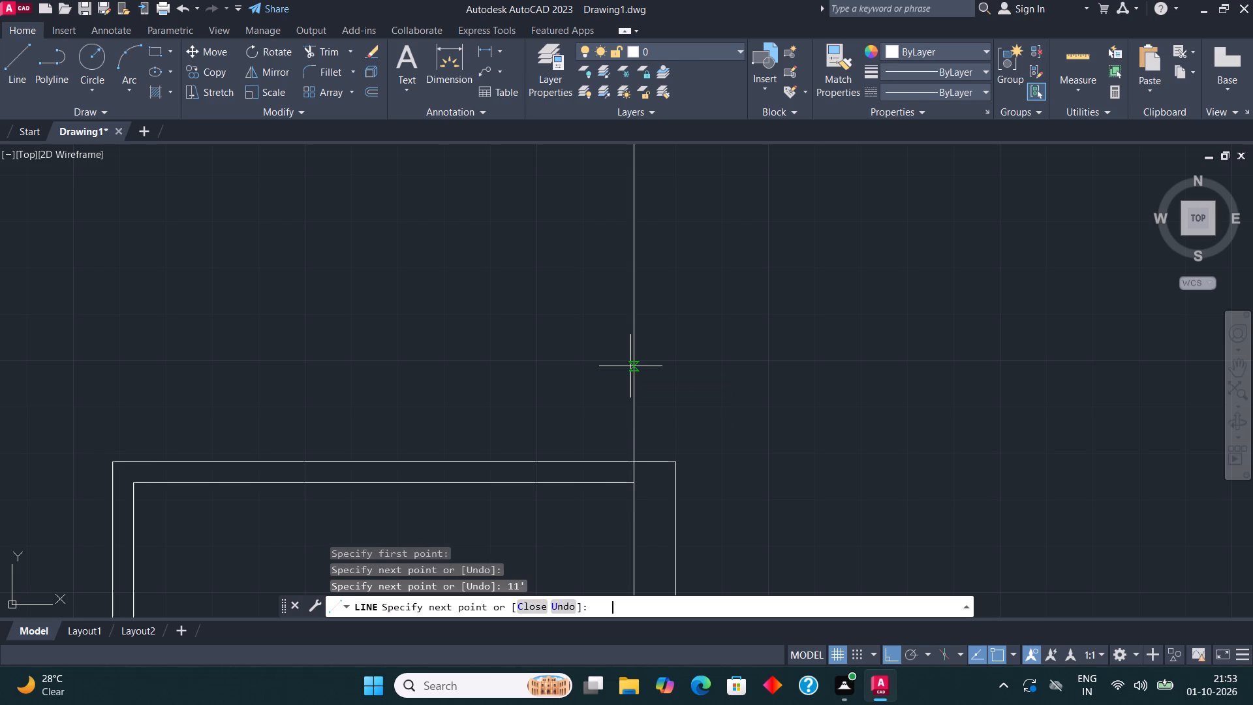
scroll(649, 507, "down", 3)
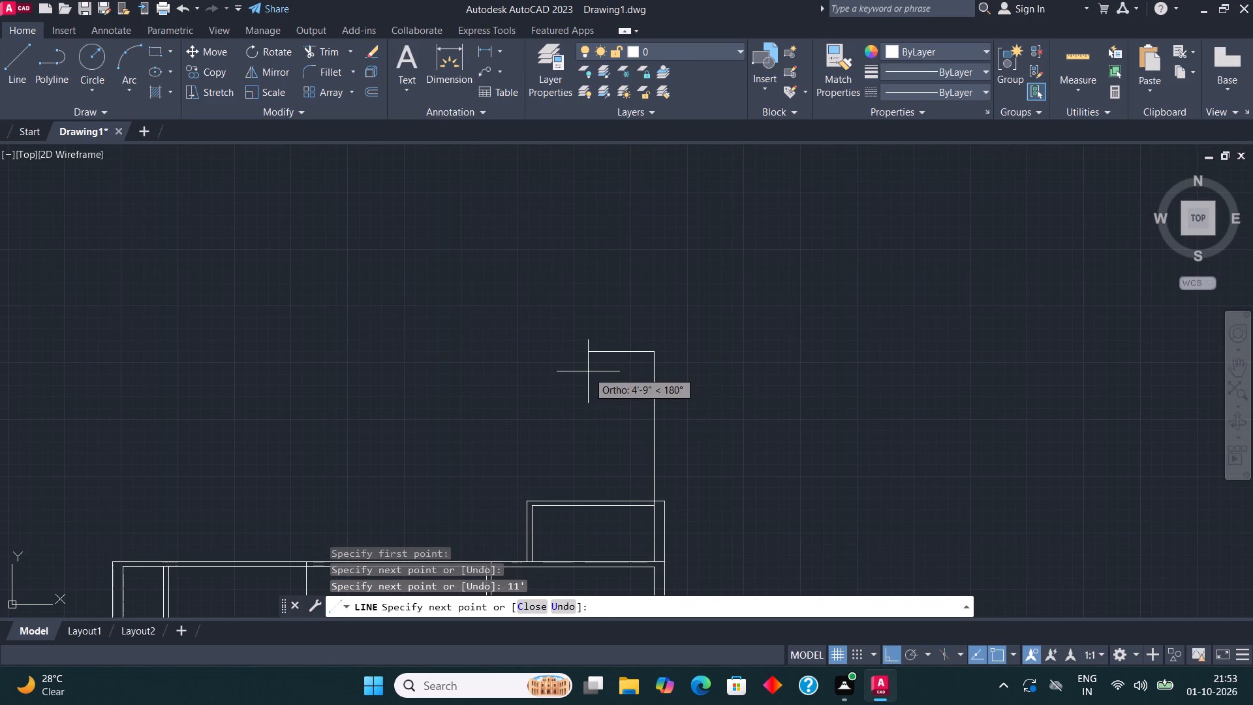
type("14'")
key("Return")
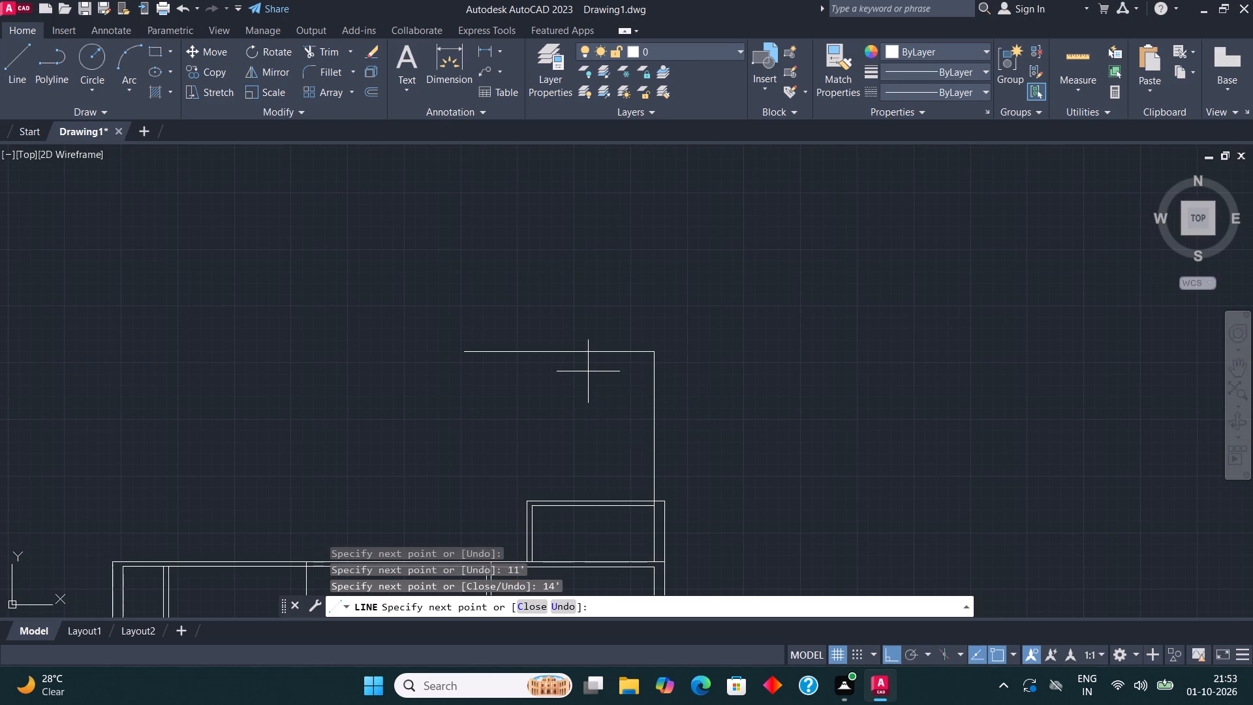
type("11'")
key("Return")
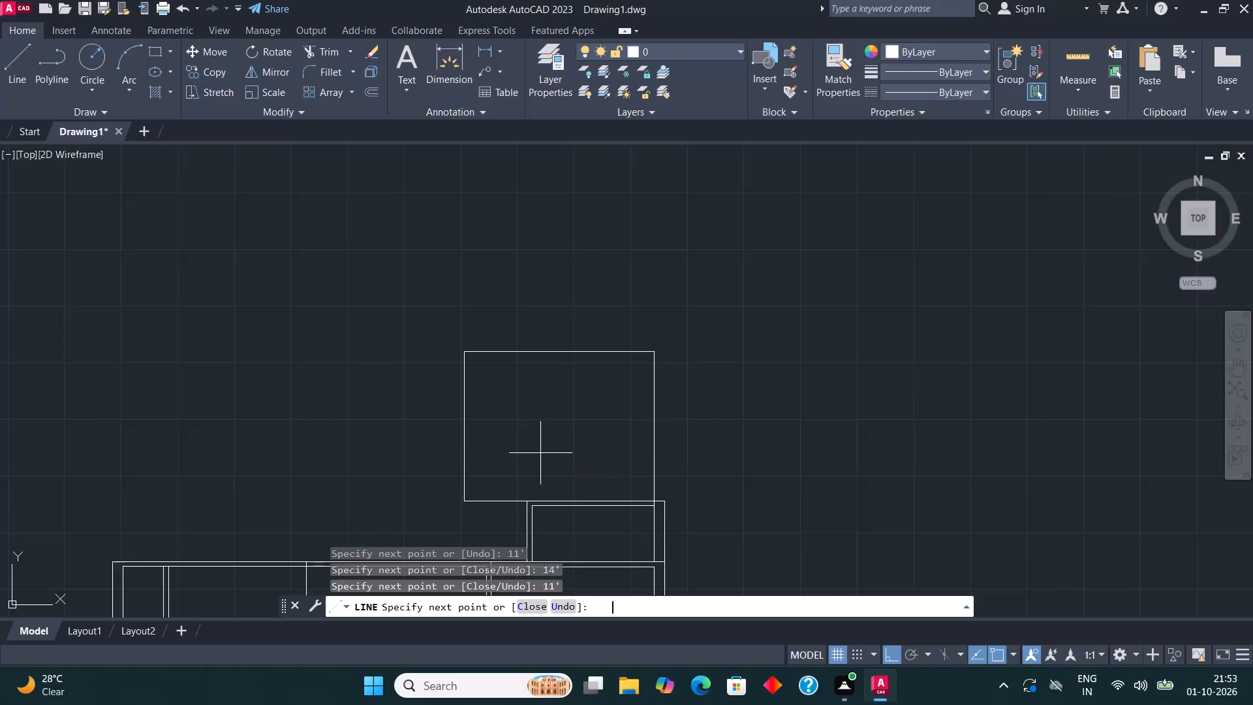
left_click(631, 473)
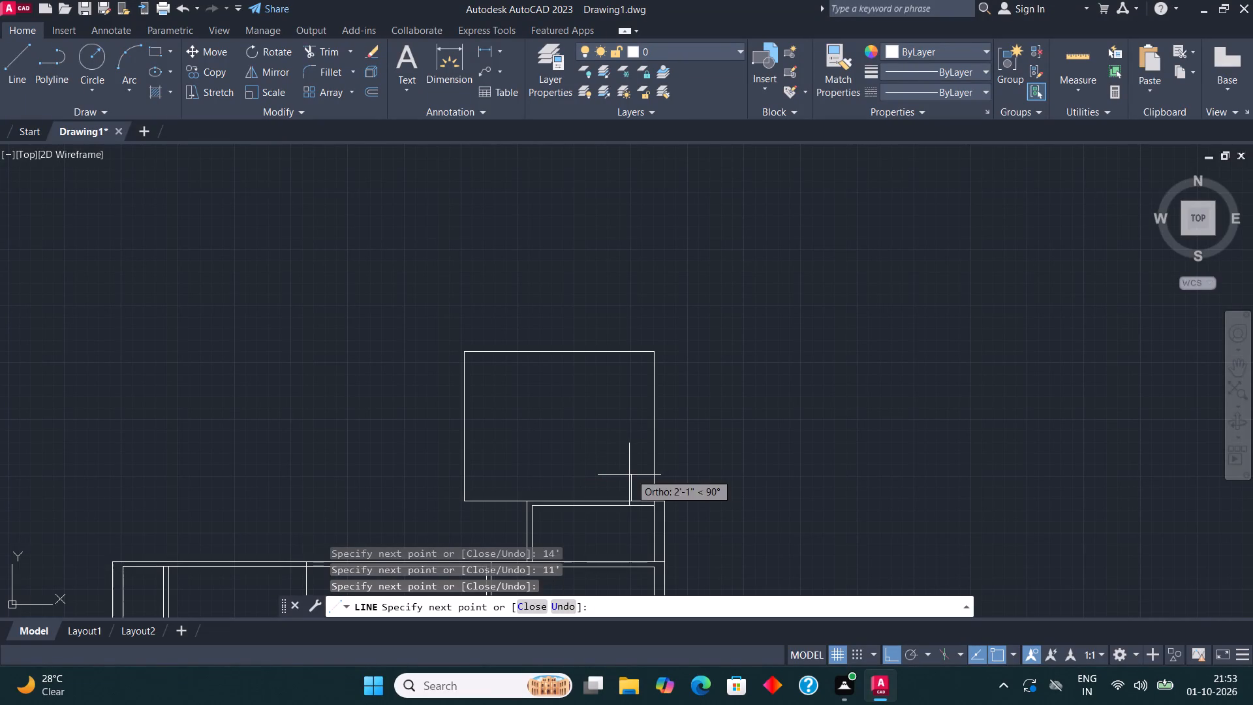
key("Escape")
Offset the top line of the new 14' by 11' room 9" outward.
middle_click_drag(617, 351, 609, 262)
left_click(495, 258)
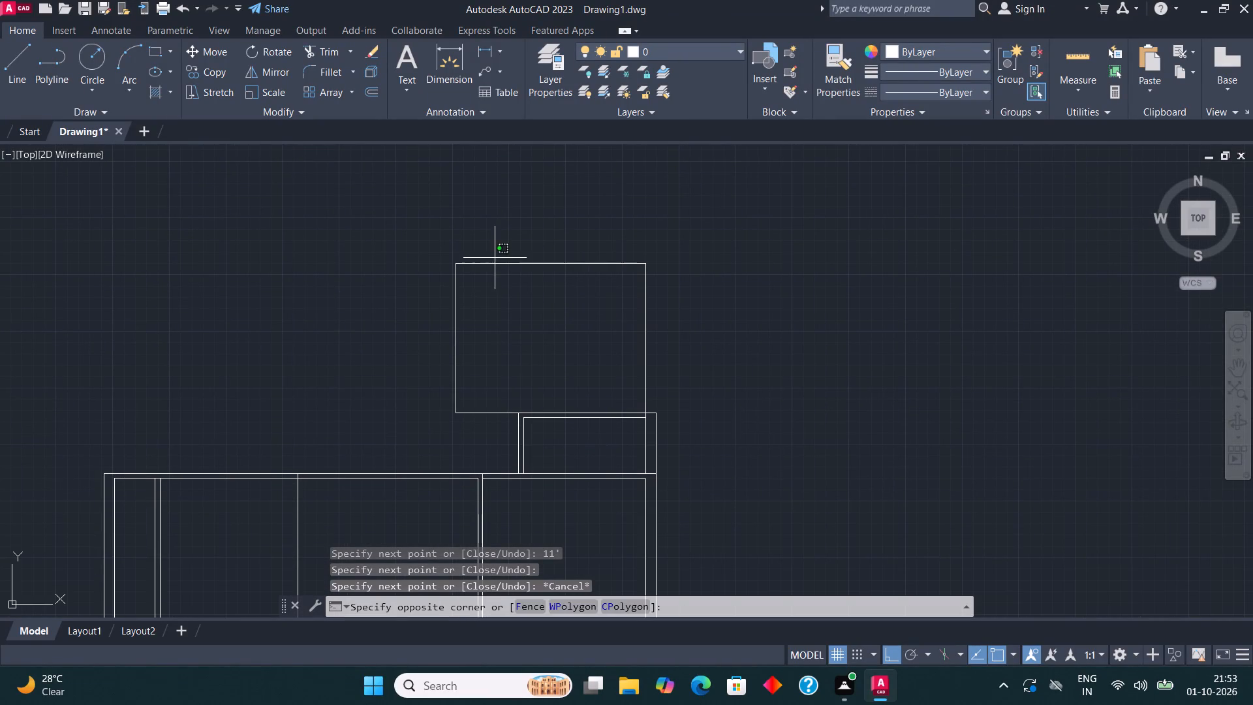
left_click(420, 356)
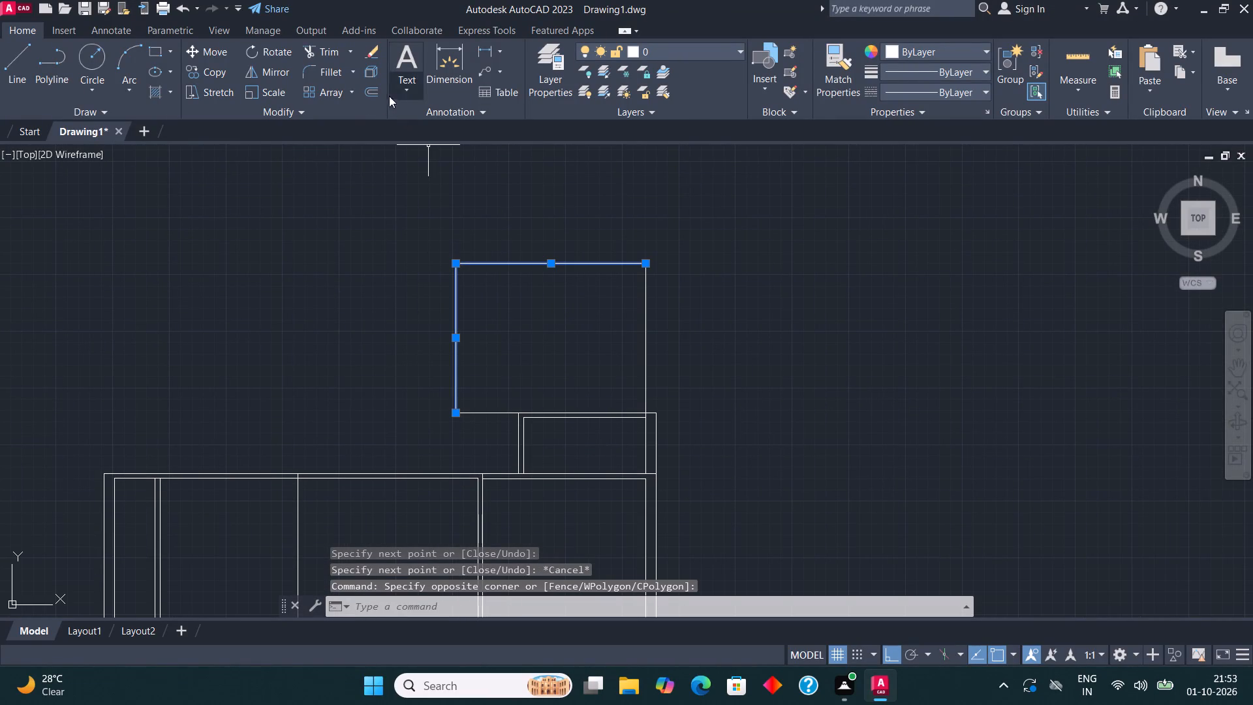
left_click(368, 95)
left_click(555, 268)
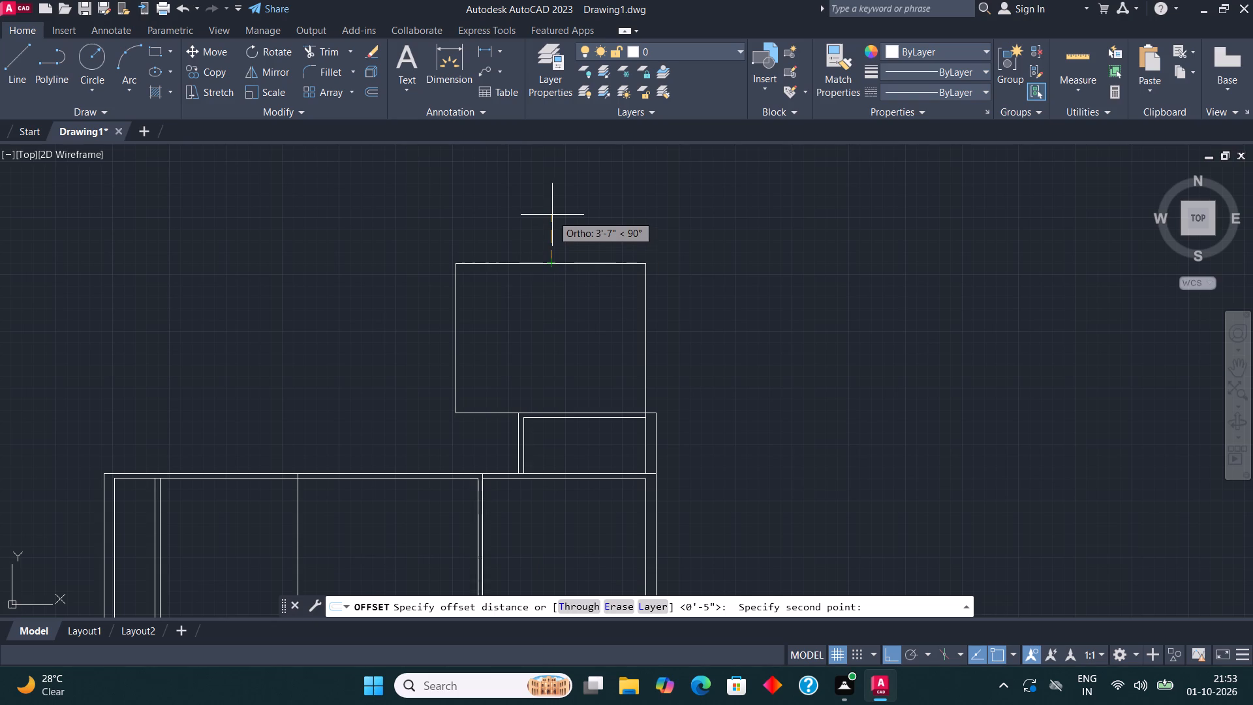
key("6")
key("BackSpace")
key("9")
key("shift+quotedbl")
key("Return")
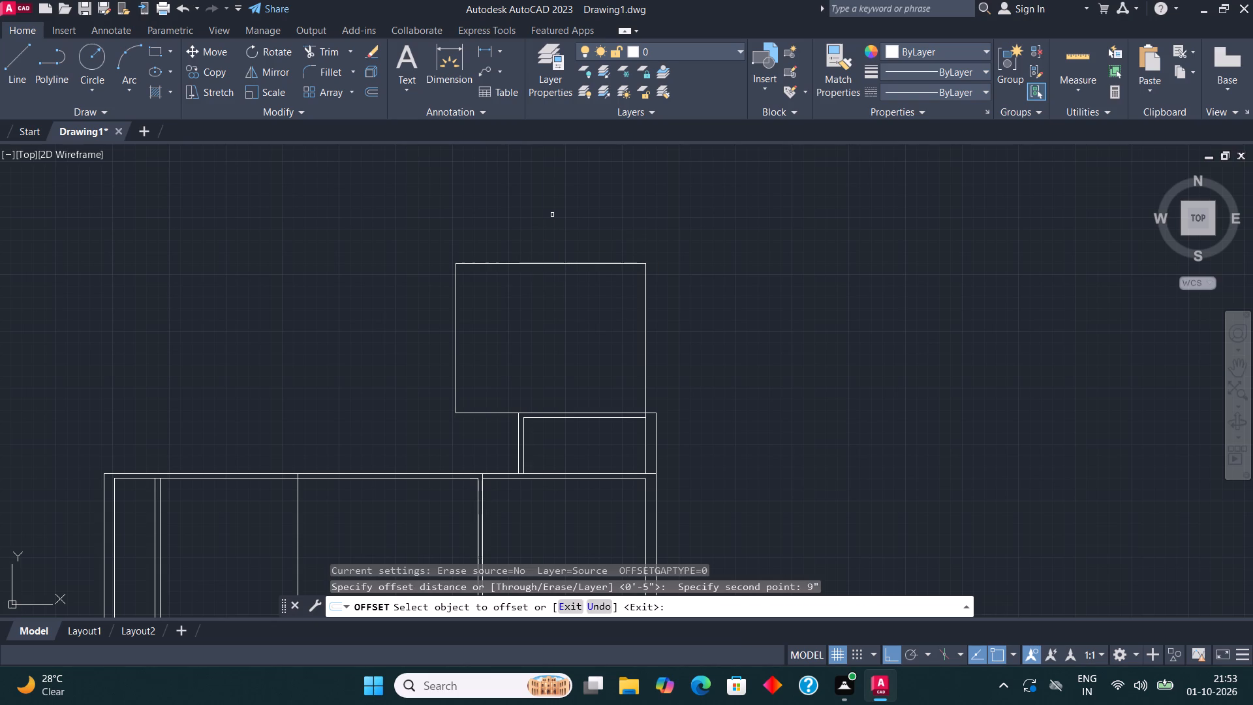
left_click(545, 260)
left_click(548, 261)
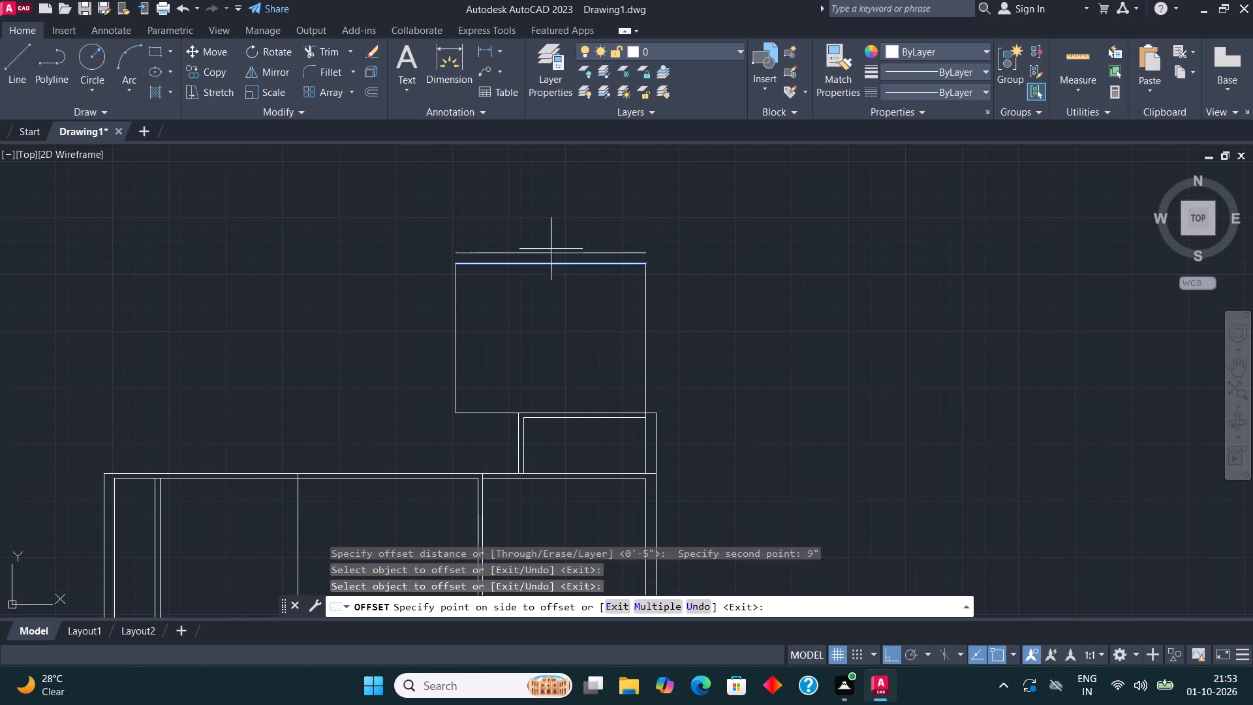
left_click(565, 215)
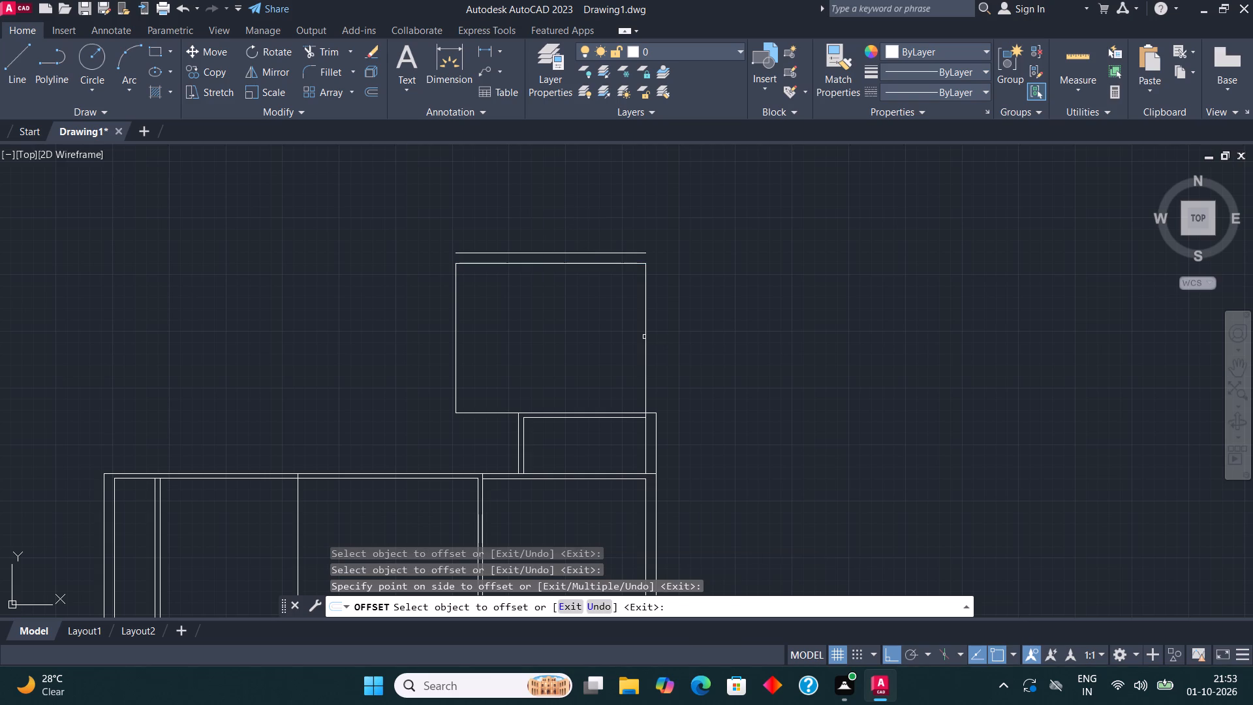
Offset the right and left lines of the 14' by 11' room 9" outward.
left_click(644, 336)
left_click(711, 330)
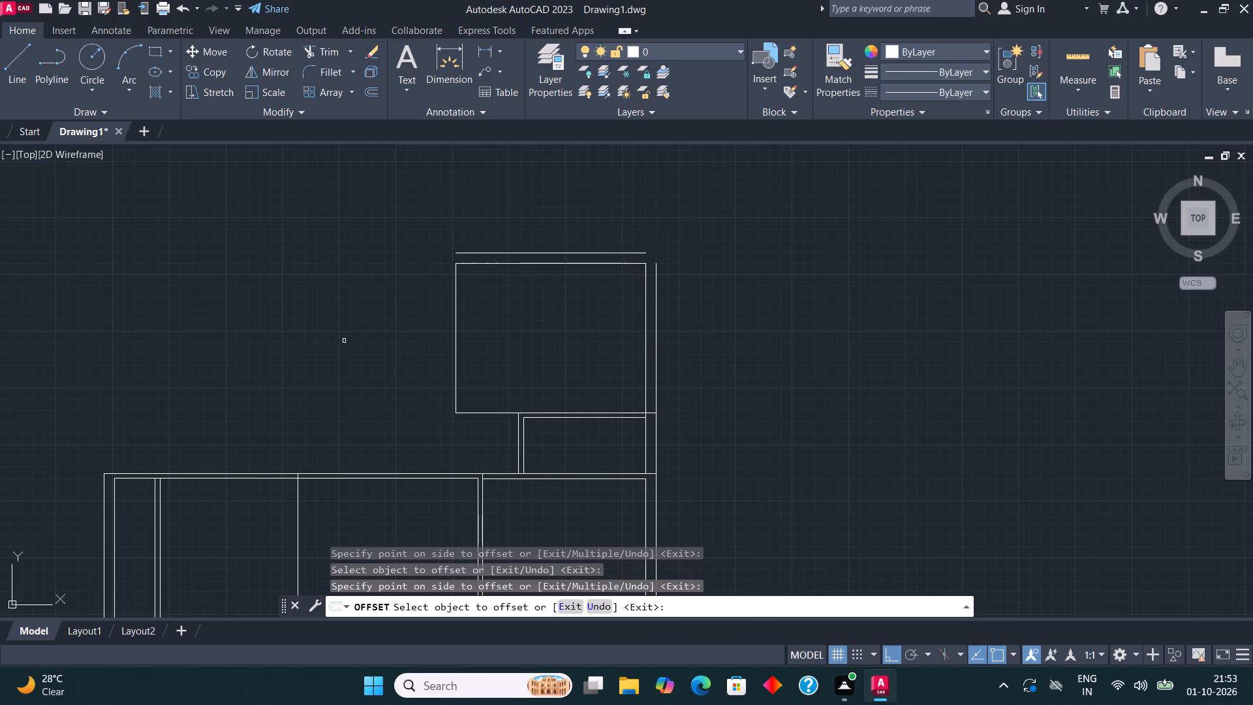
left_click(456, 347)
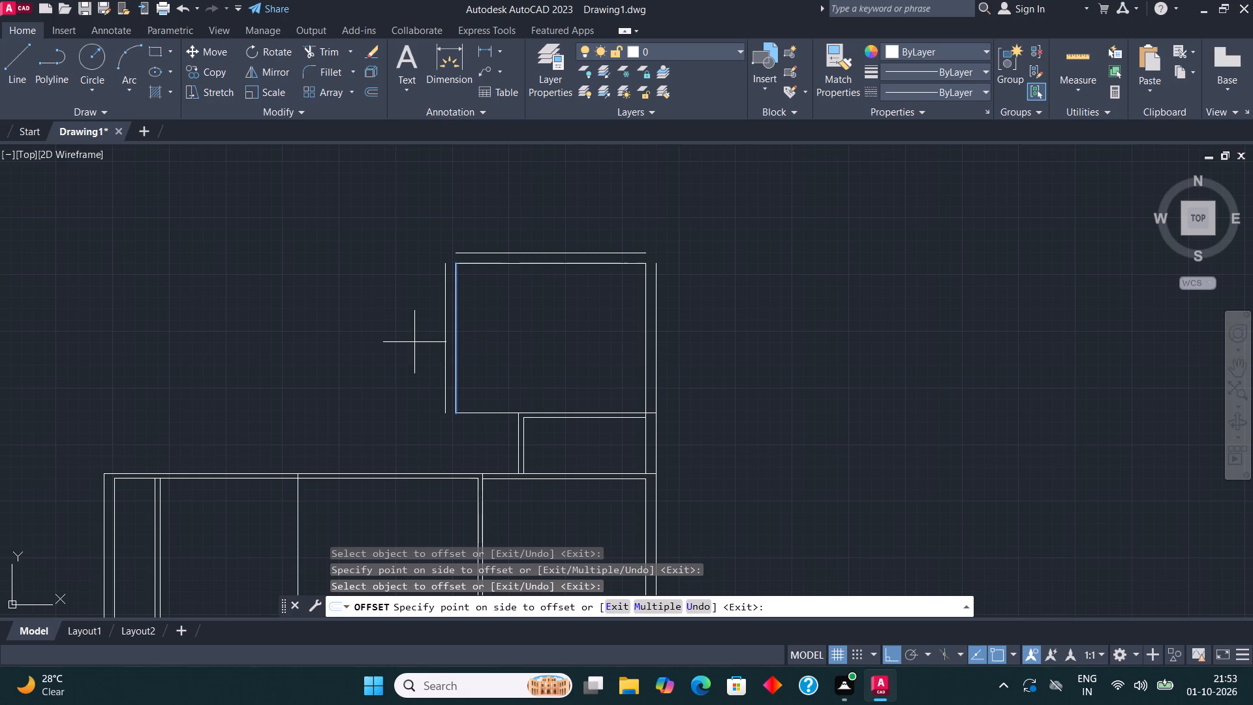
type("4.5\"")
key("Return")
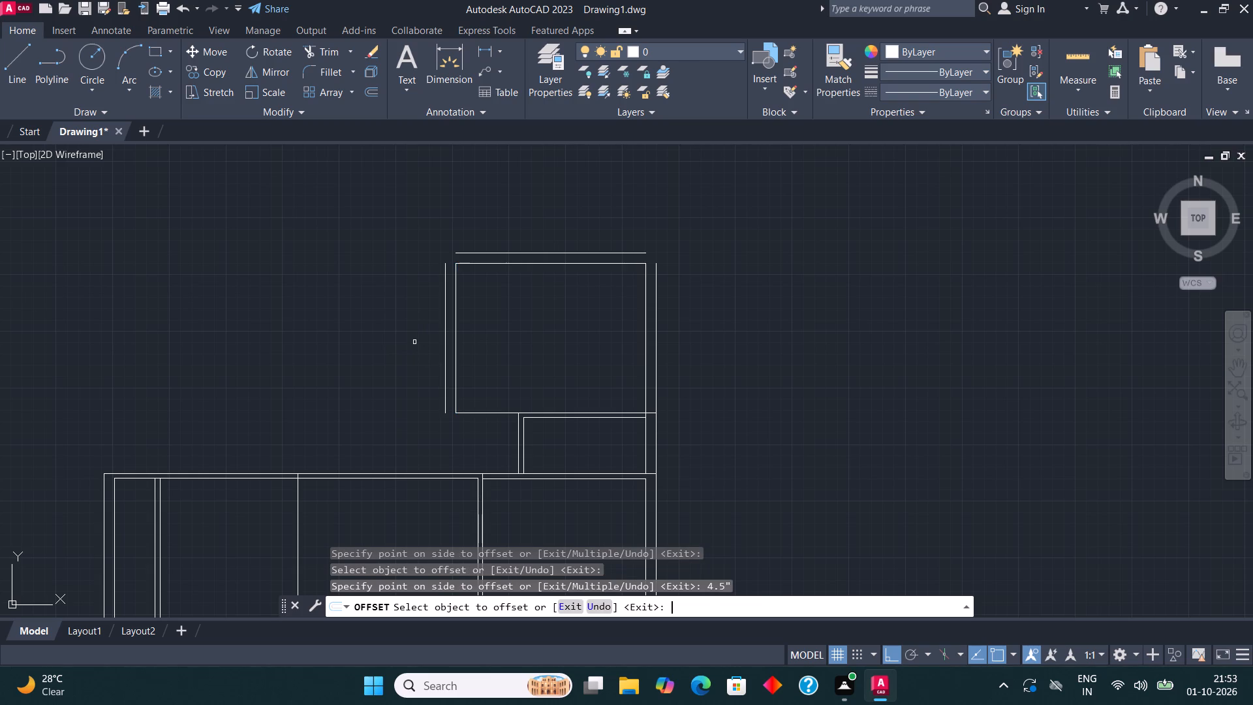
key("Escape")
Shift the offset left line of the 14' by 11' room 4.5" inward, toward the room.
left_click(446, 345)
scroll(440, 351, "up", 2)
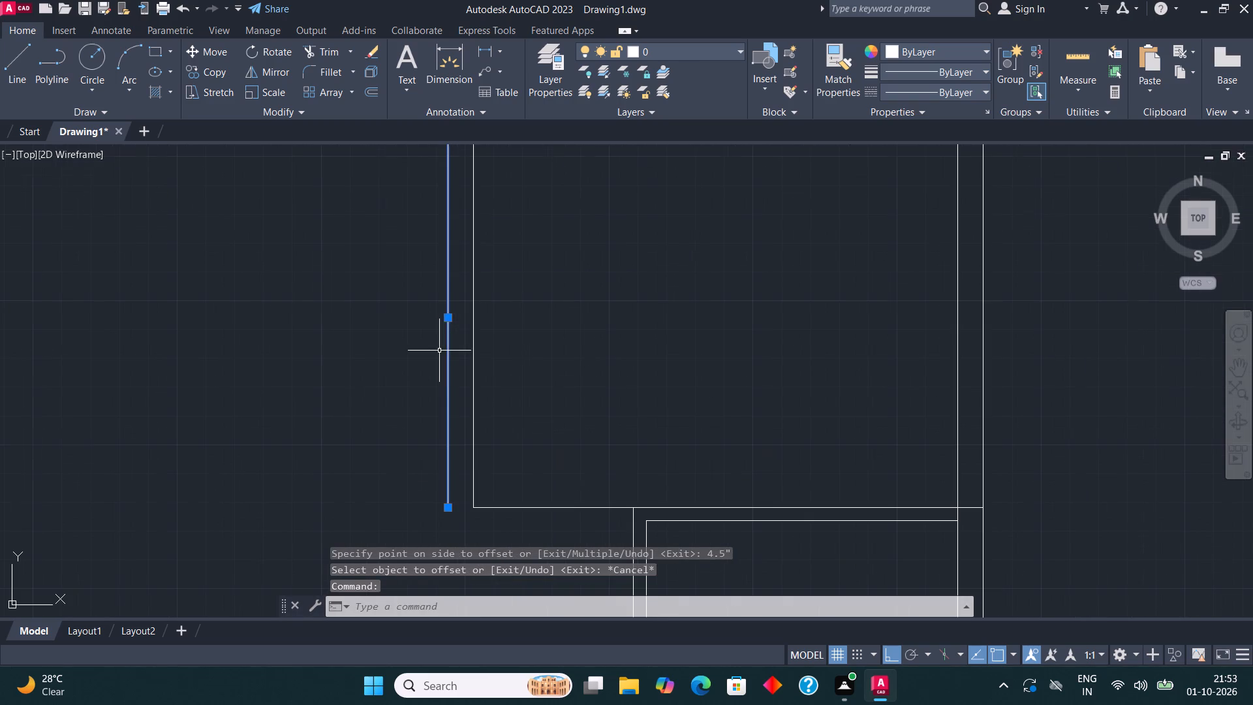
middle_click_drag(497, 319, 477, 386)
left_click(429, 386)
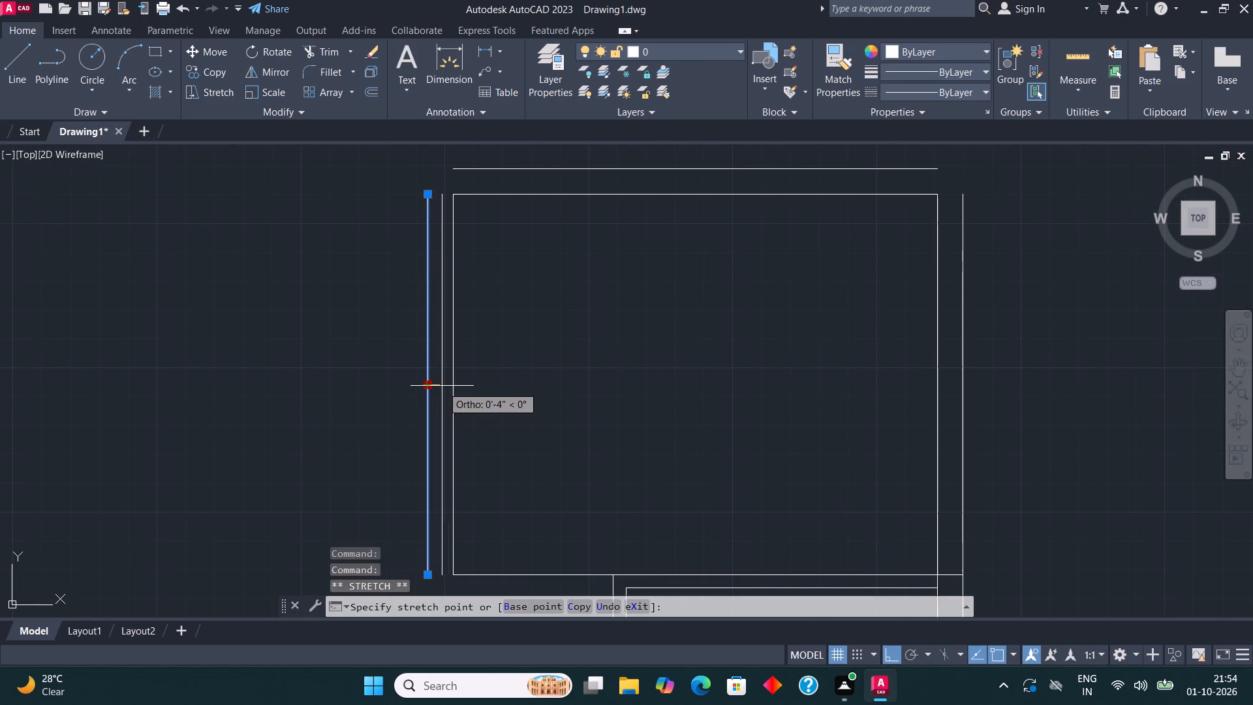
type("4.5\"")
key("Return")
key("Escape")
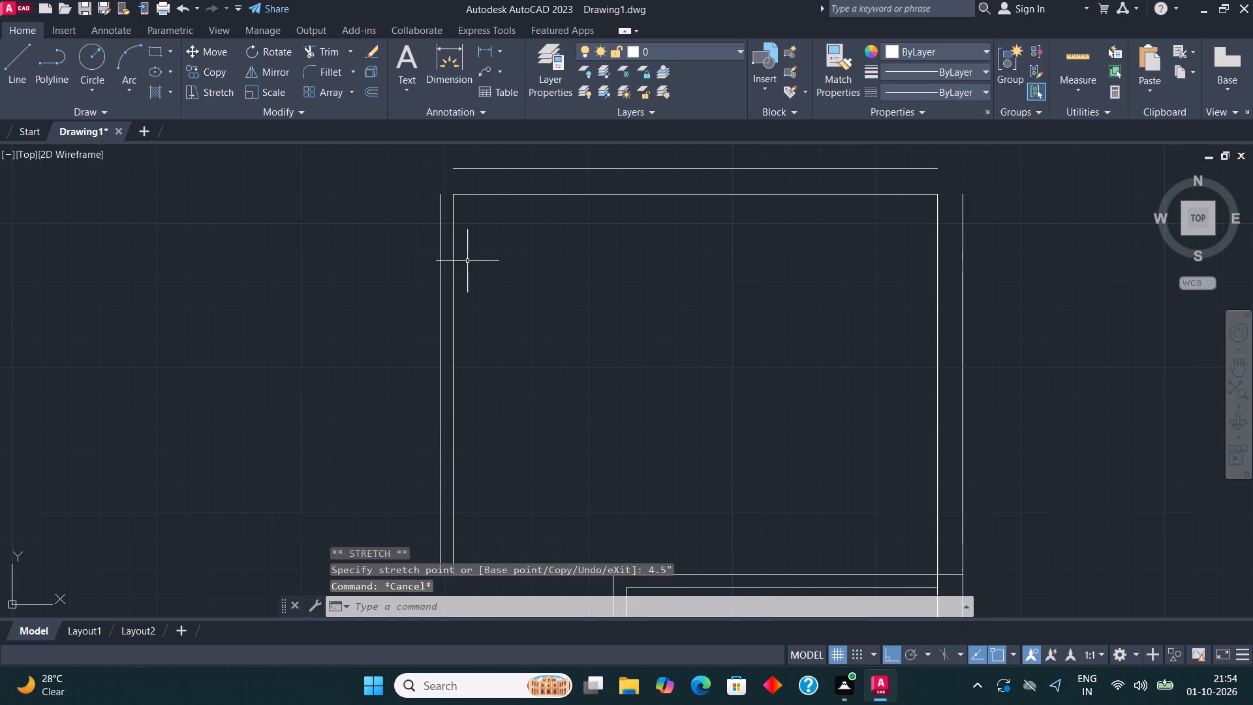
Fillet the 14' by 11' room's outer top line with its outer left and outer right lines to close both top corners.
scroll(468, 287, "down", 2)
scroll(540, 397, "up", 3)
scroll(527, 393, "down", 2)
middle_click_drag(523, 406, 486, 437)
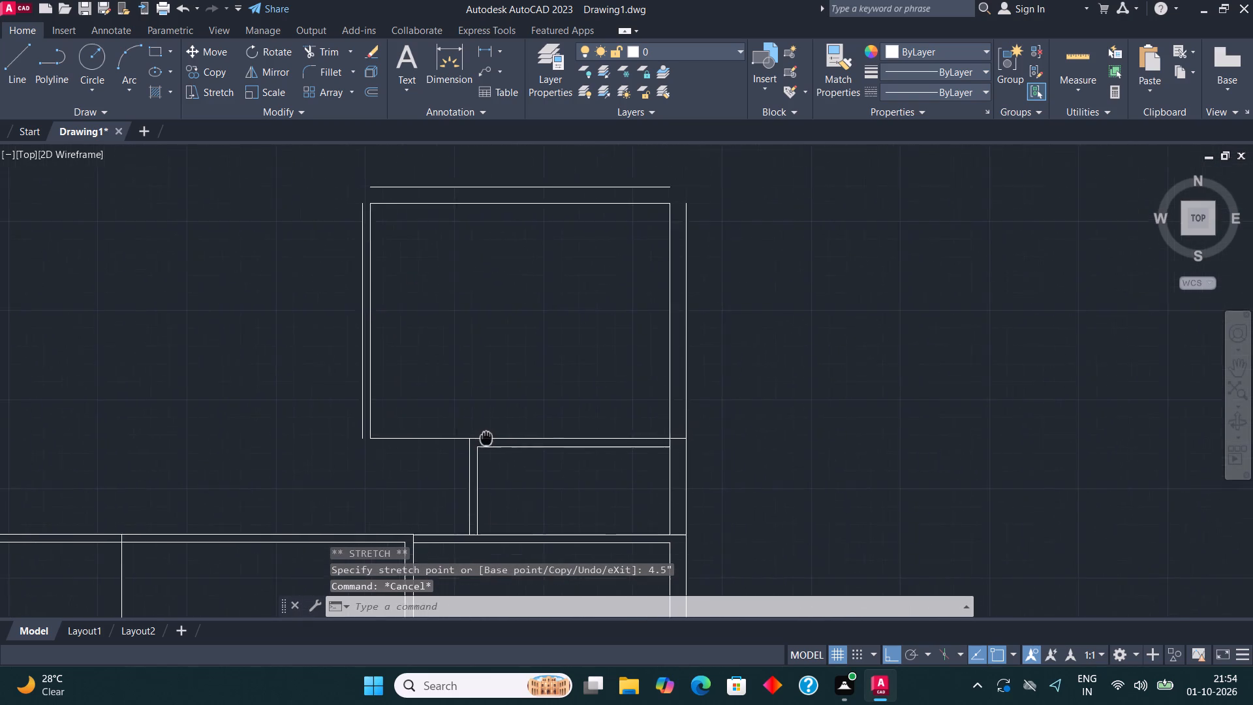
middle_click_drag(486, 437, 439, 442)
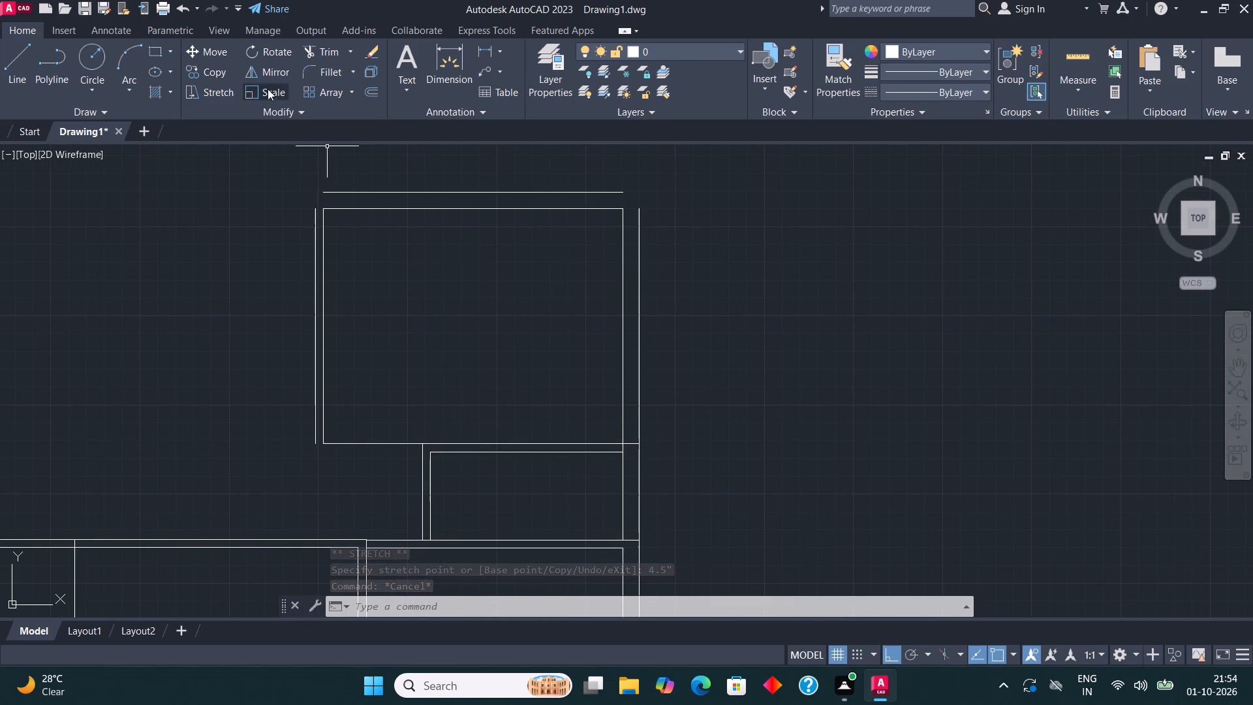
left_click(330, 72)
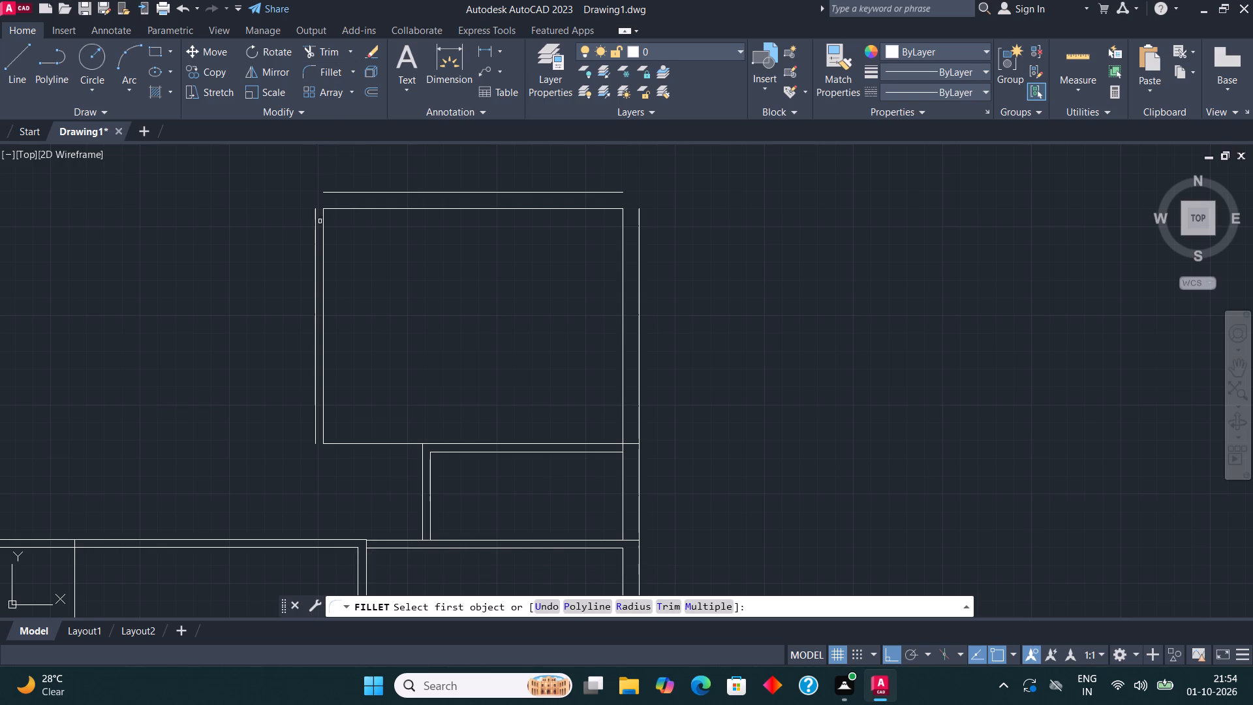
left_click(315, 226)
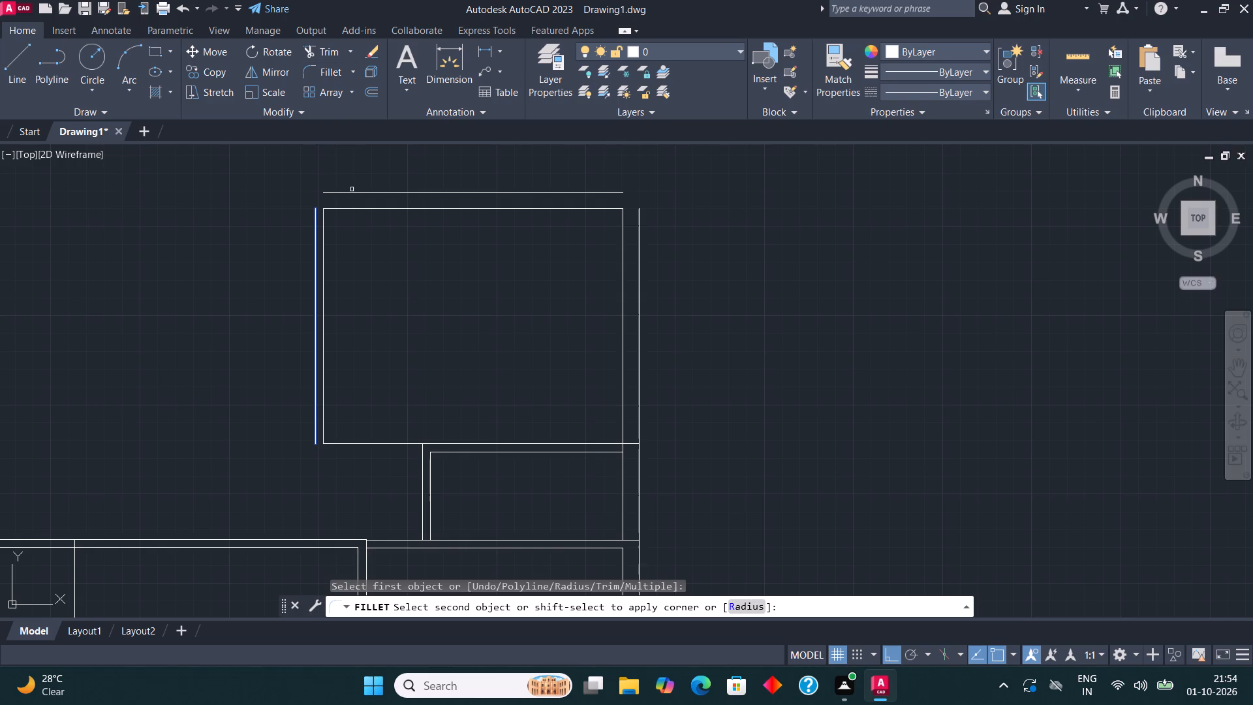
left_click(353, 193)
left_click(333, 73)
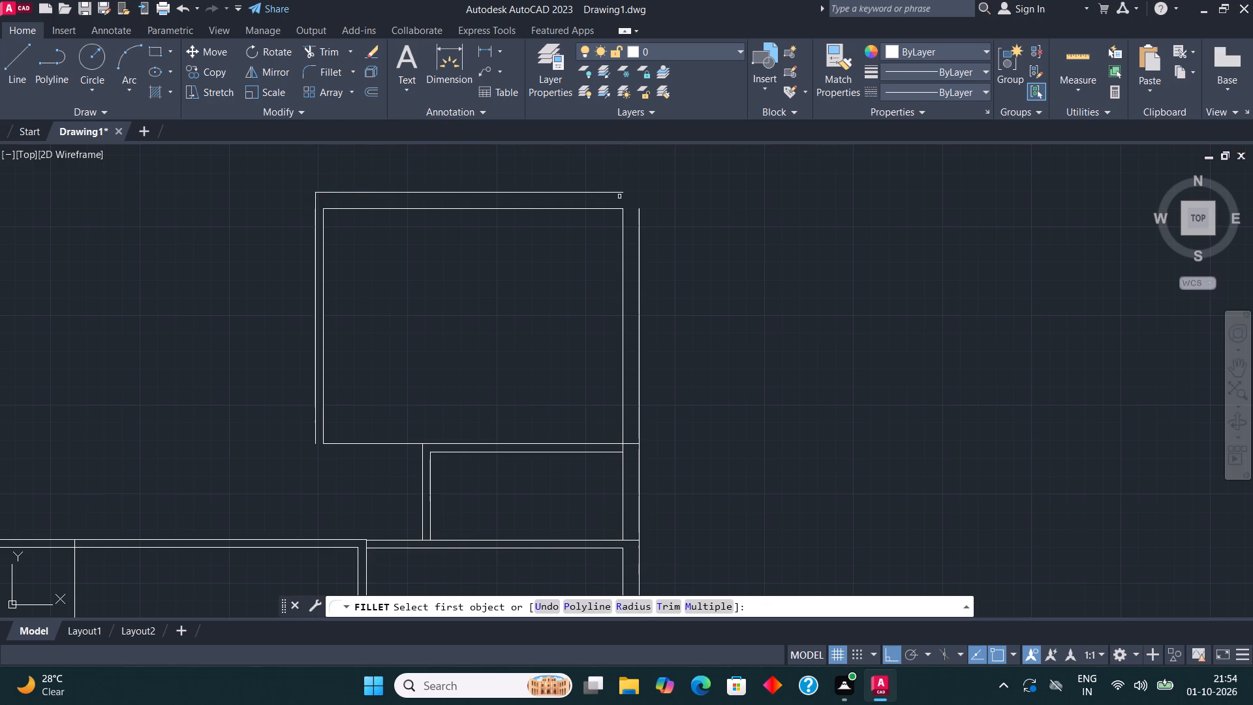
left_click(617, 191)
left_click(638, 223)
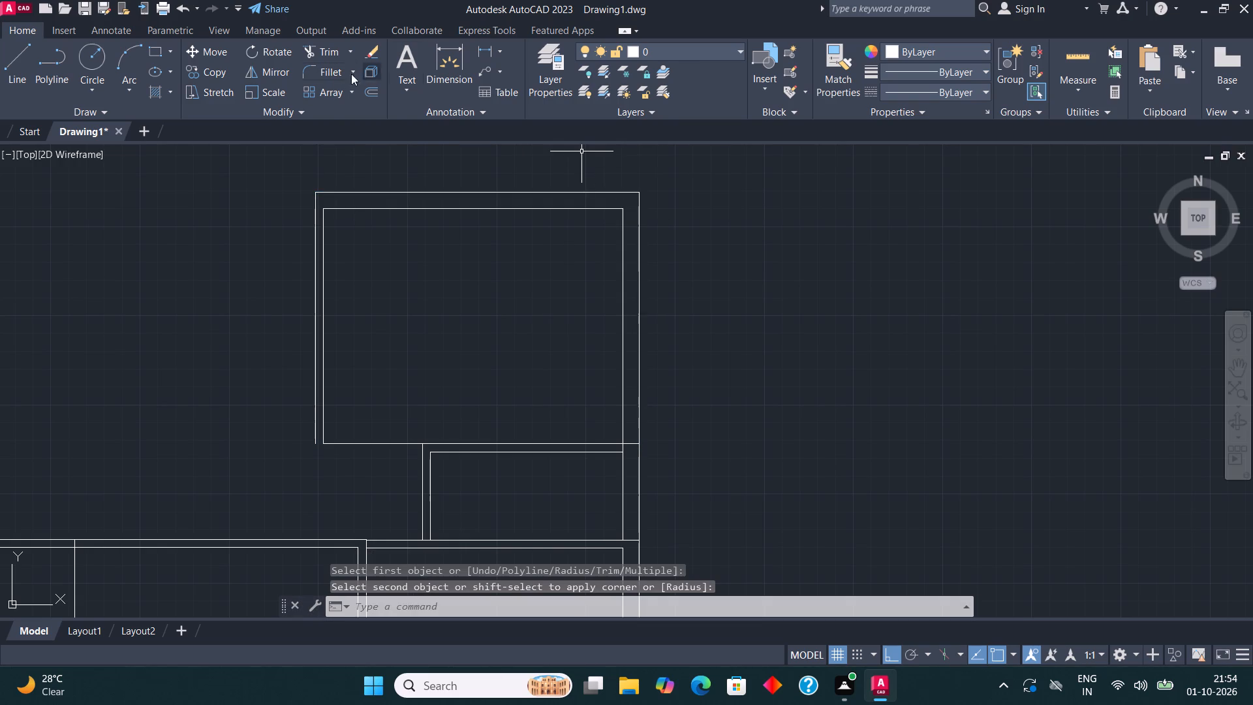
Fillet the 14' by 11' room's outer left line with the small room's inner top line to close the lower-left outer corner.
left_click(322, 72)
left_click(317, 437)
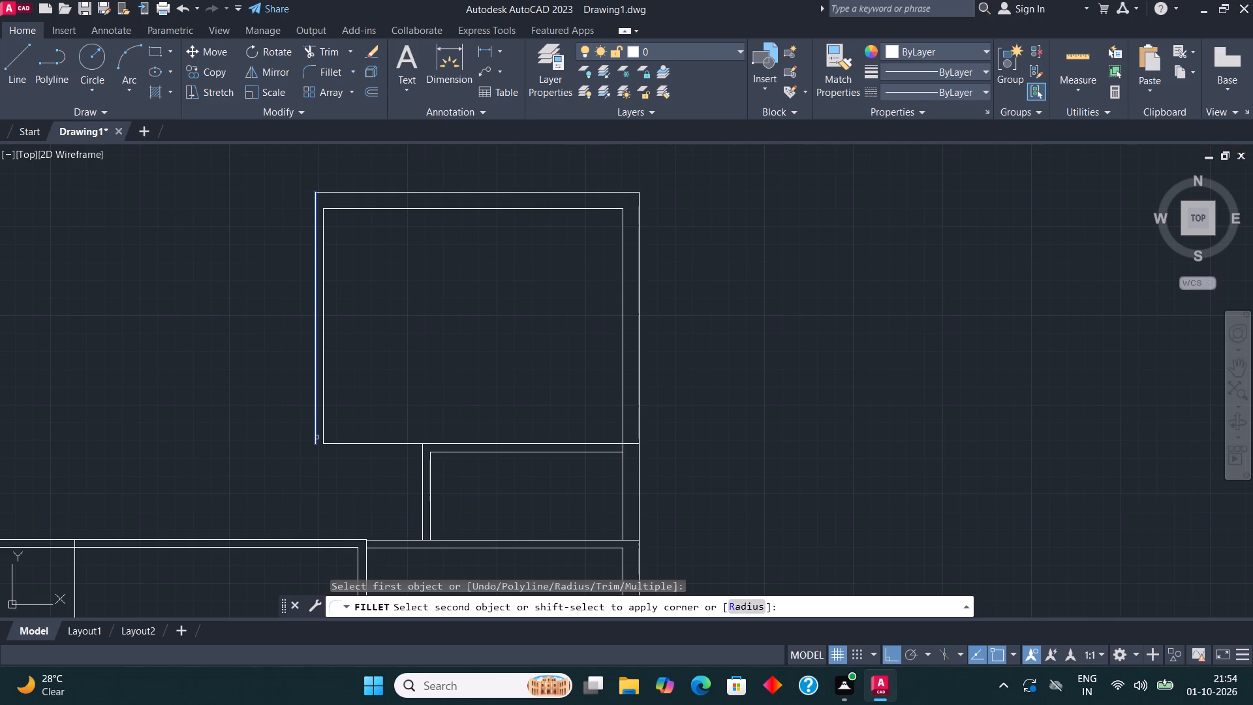
left_click(446, 453)
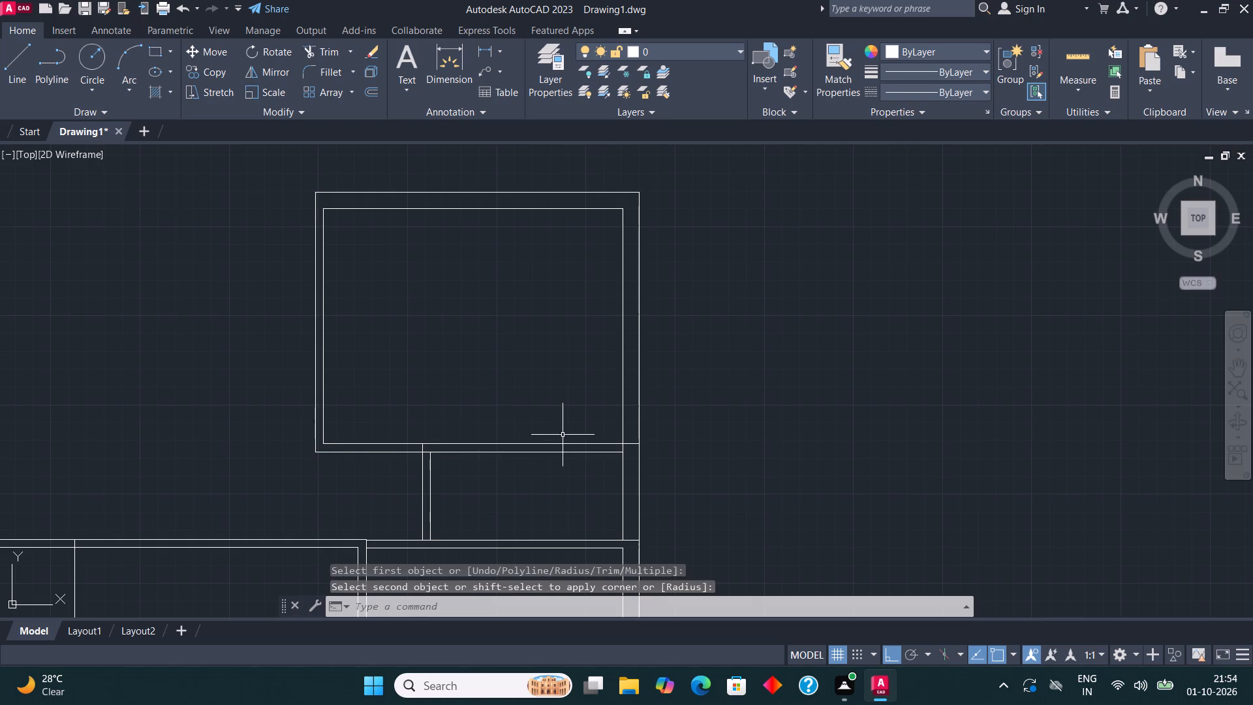
Draw two vertical lines from the 14' by 11' room's lower-left outer and inner corners down to the lower rooms' outer top line.
middle_click_drag(577, 433, 611, 399)
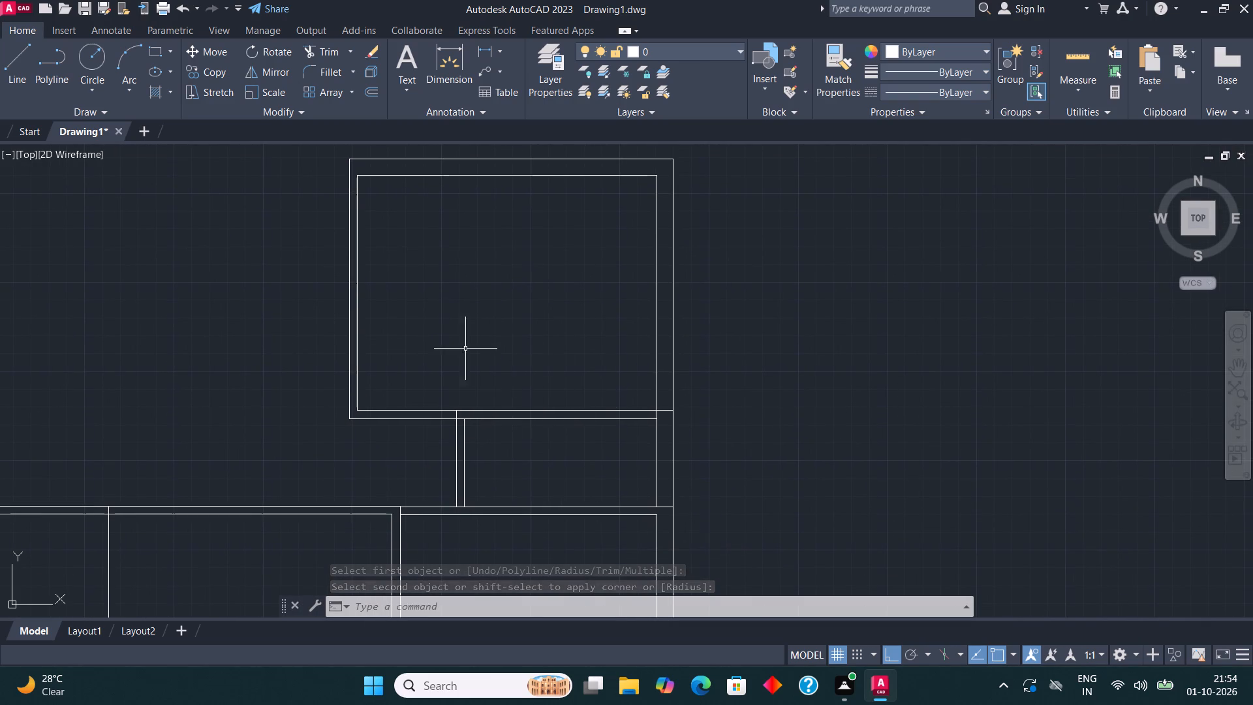
middle_click_drag(443, 454, 484, 467)
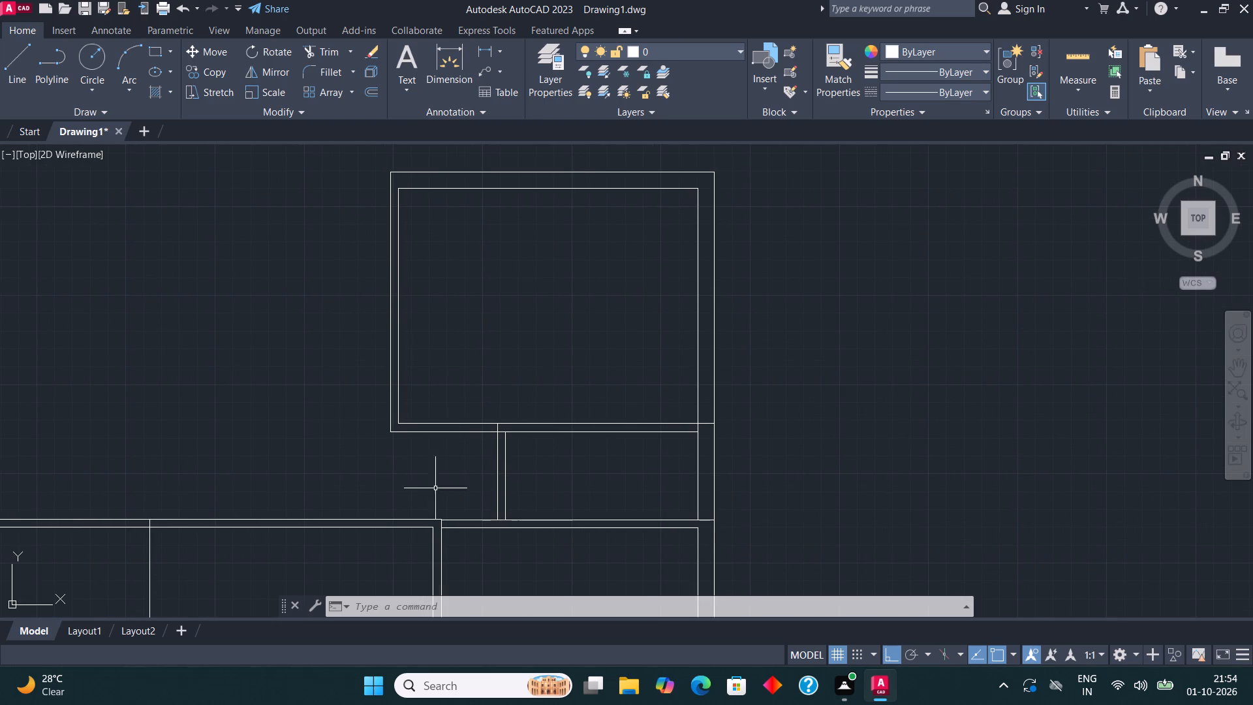
middle_click_drag(453, 484, 457, 398)
left_click(14, 76)
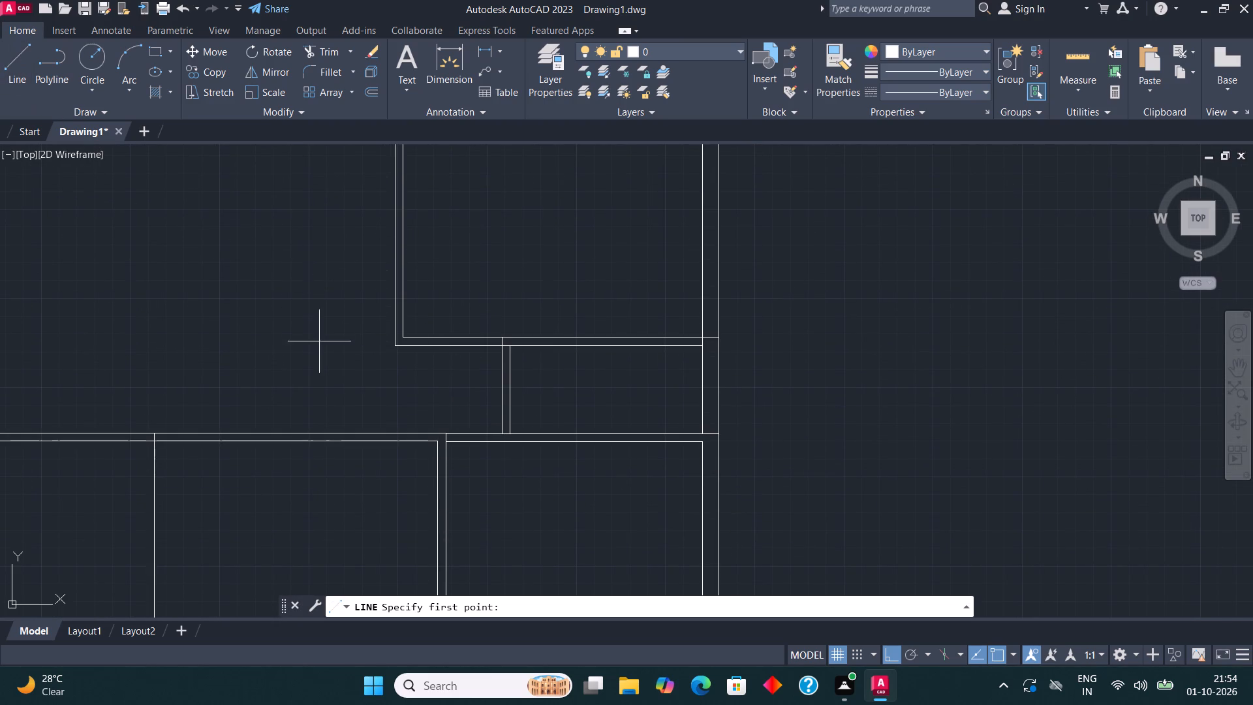
scroll(396, 360, "up", 1)
left_click(392, 336)
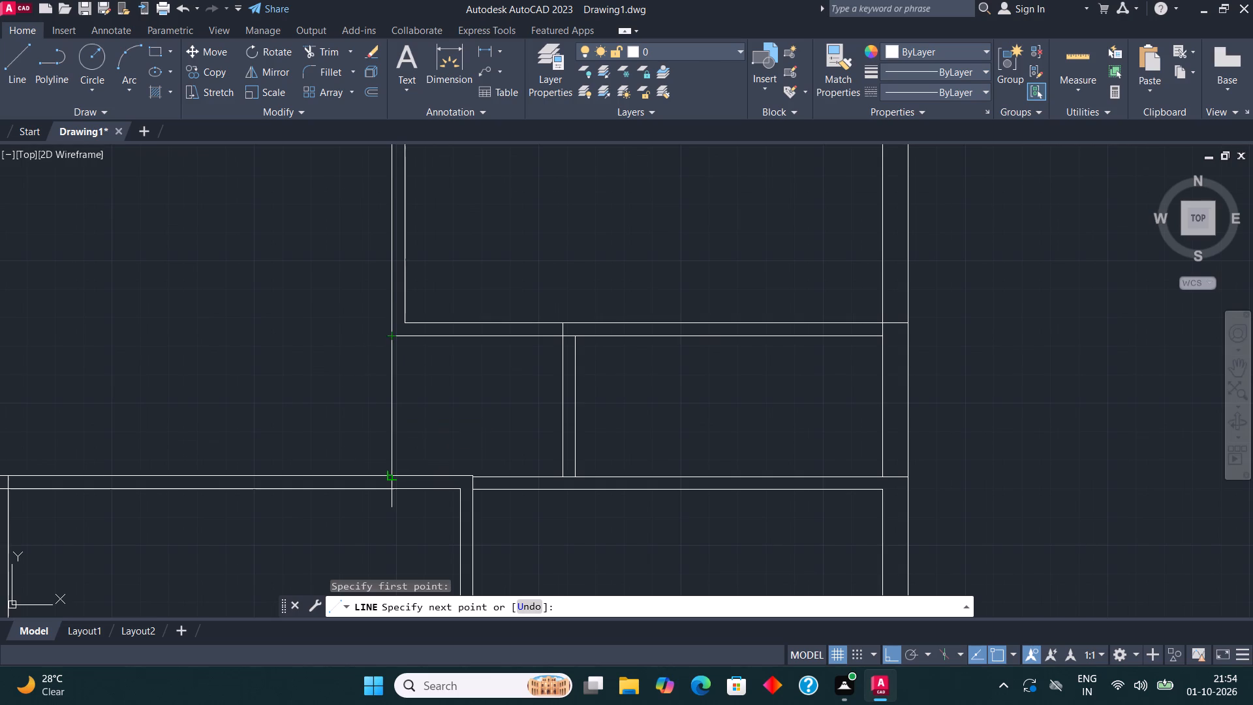
left_click(390, 475)
left_click(21, 56)
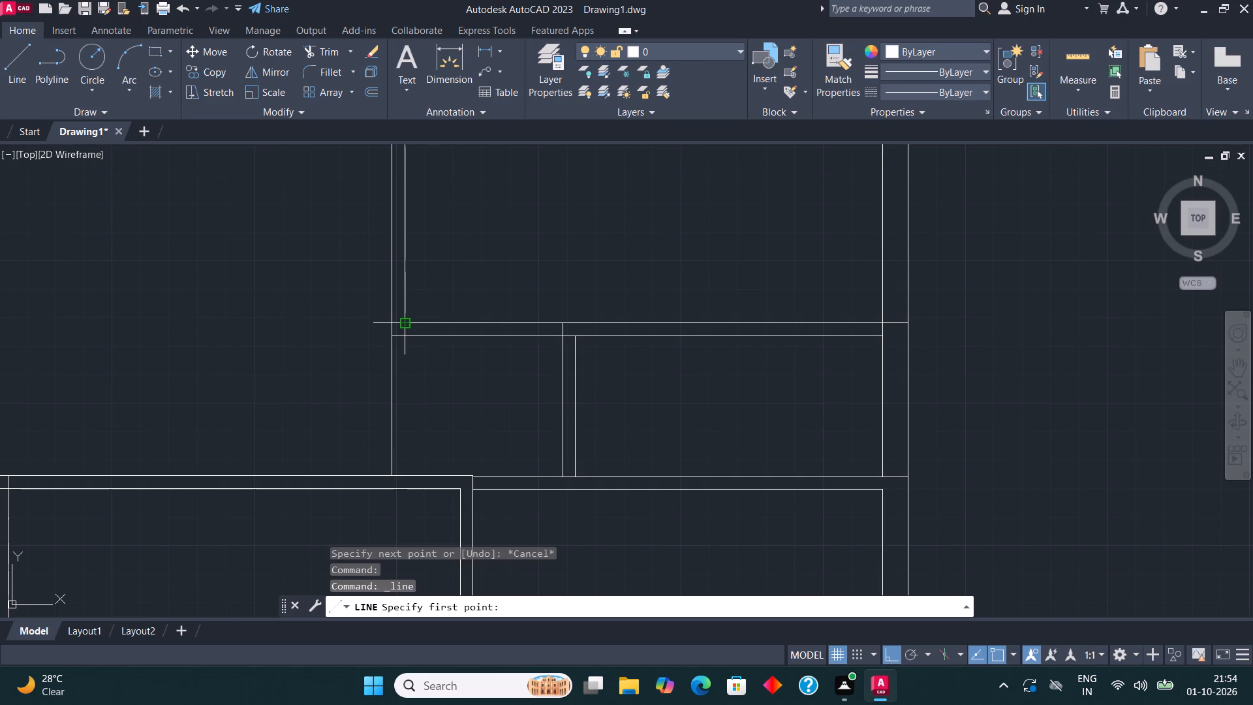
left_click(404, 324)
left_click(402, 471)
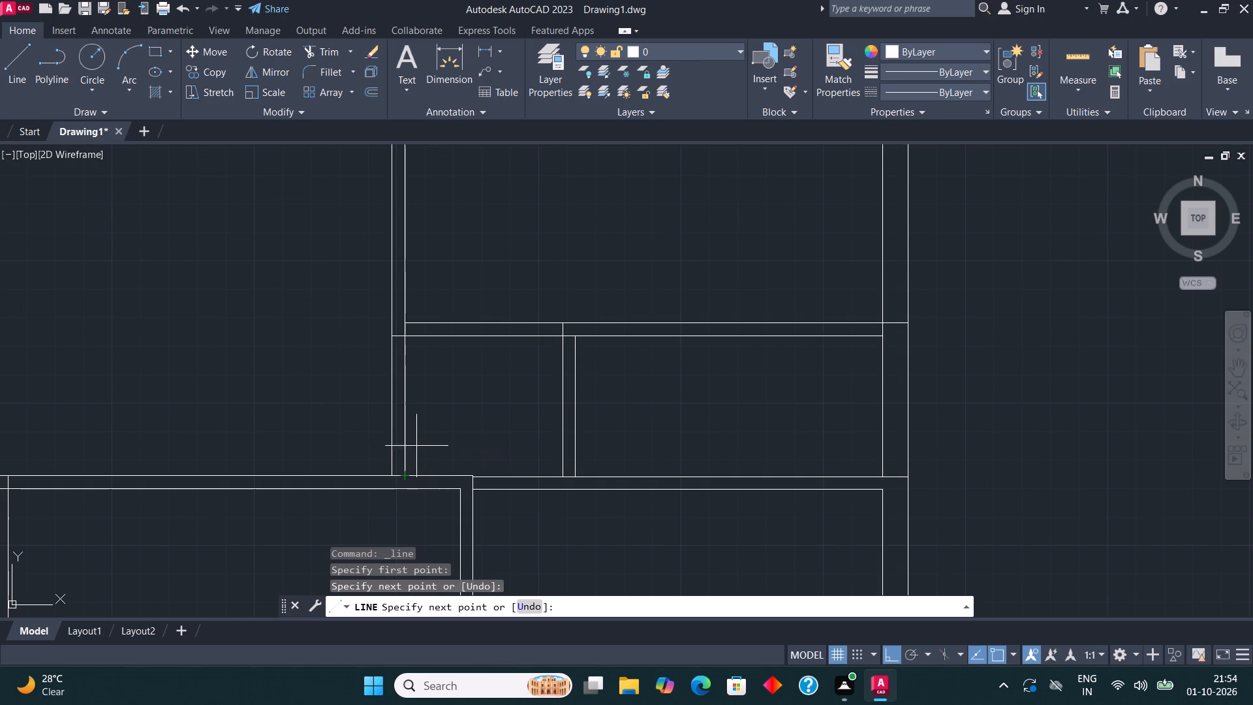
key("Escape")
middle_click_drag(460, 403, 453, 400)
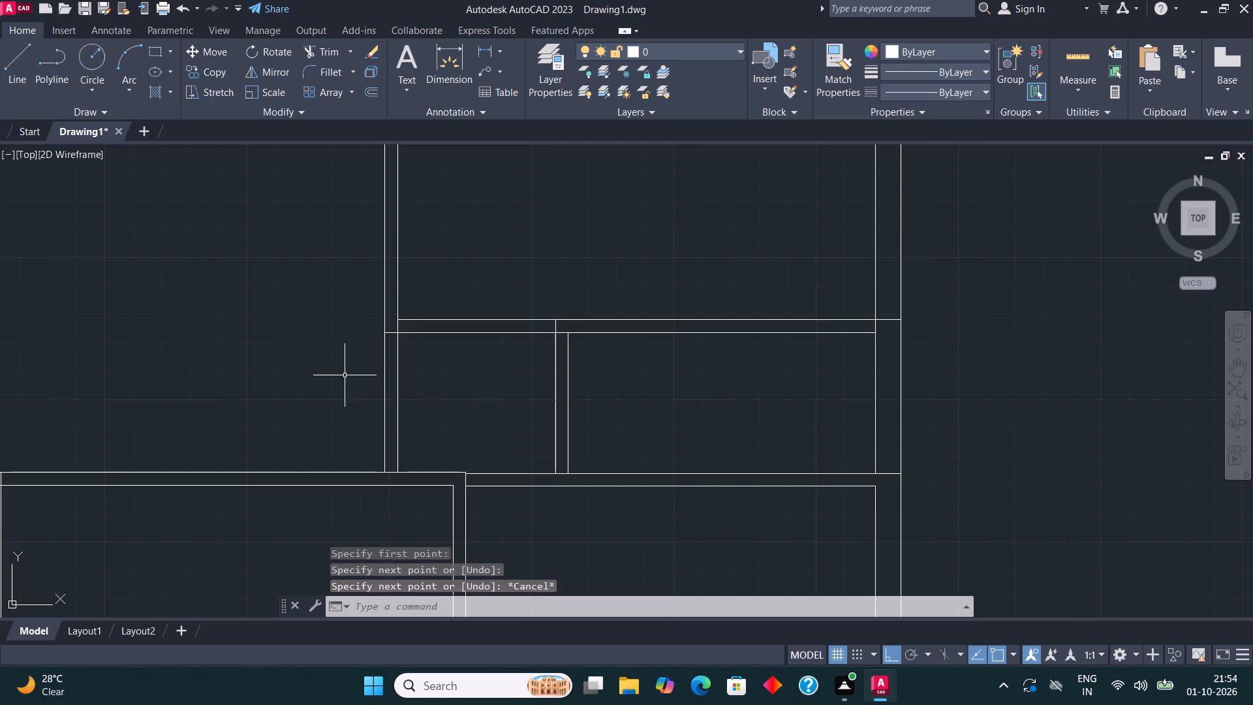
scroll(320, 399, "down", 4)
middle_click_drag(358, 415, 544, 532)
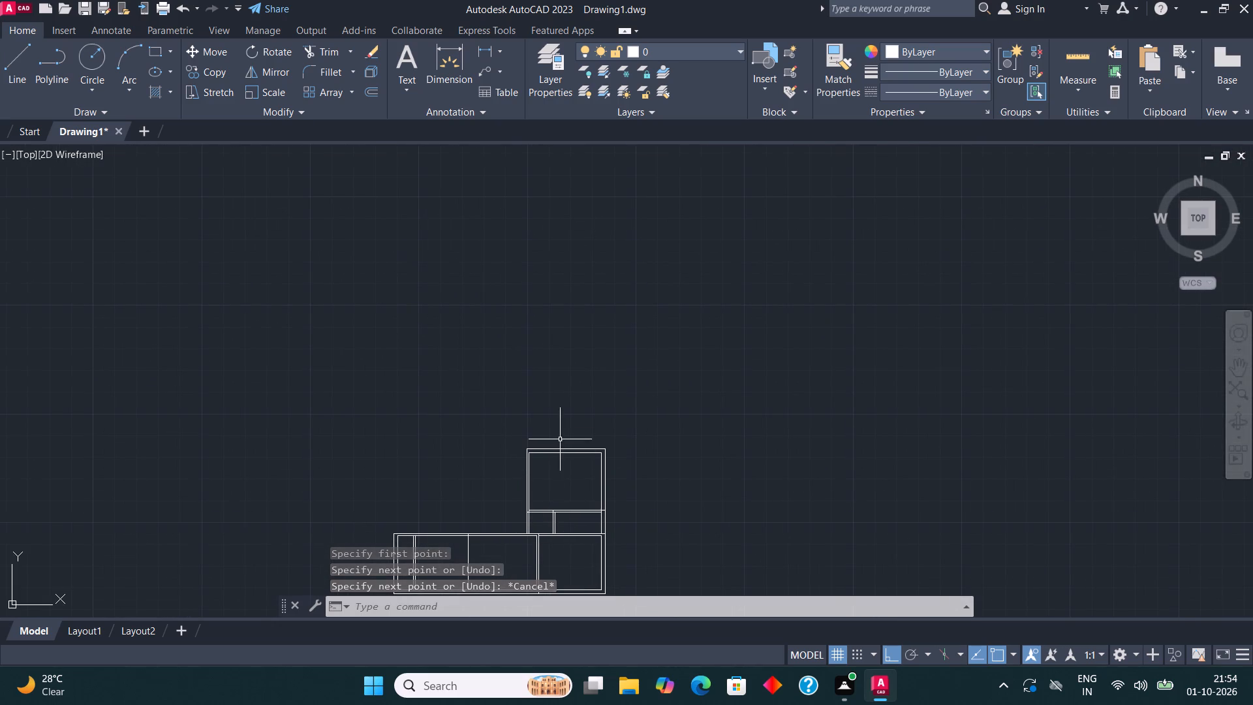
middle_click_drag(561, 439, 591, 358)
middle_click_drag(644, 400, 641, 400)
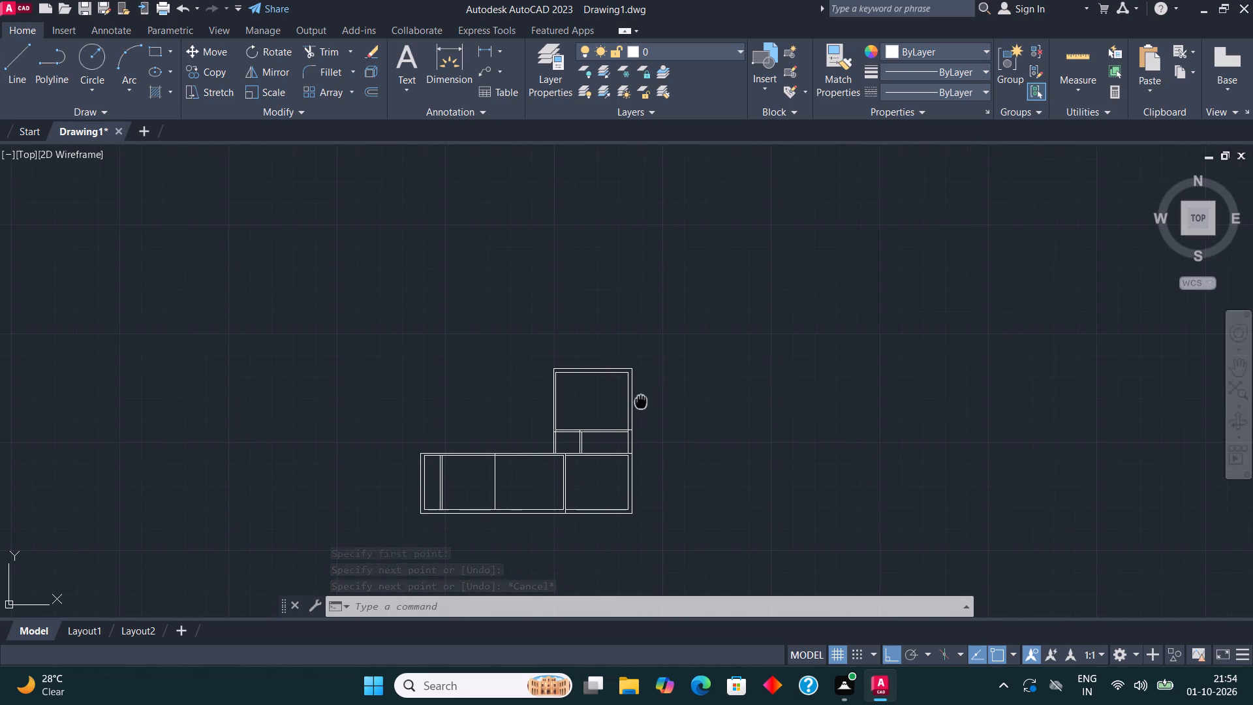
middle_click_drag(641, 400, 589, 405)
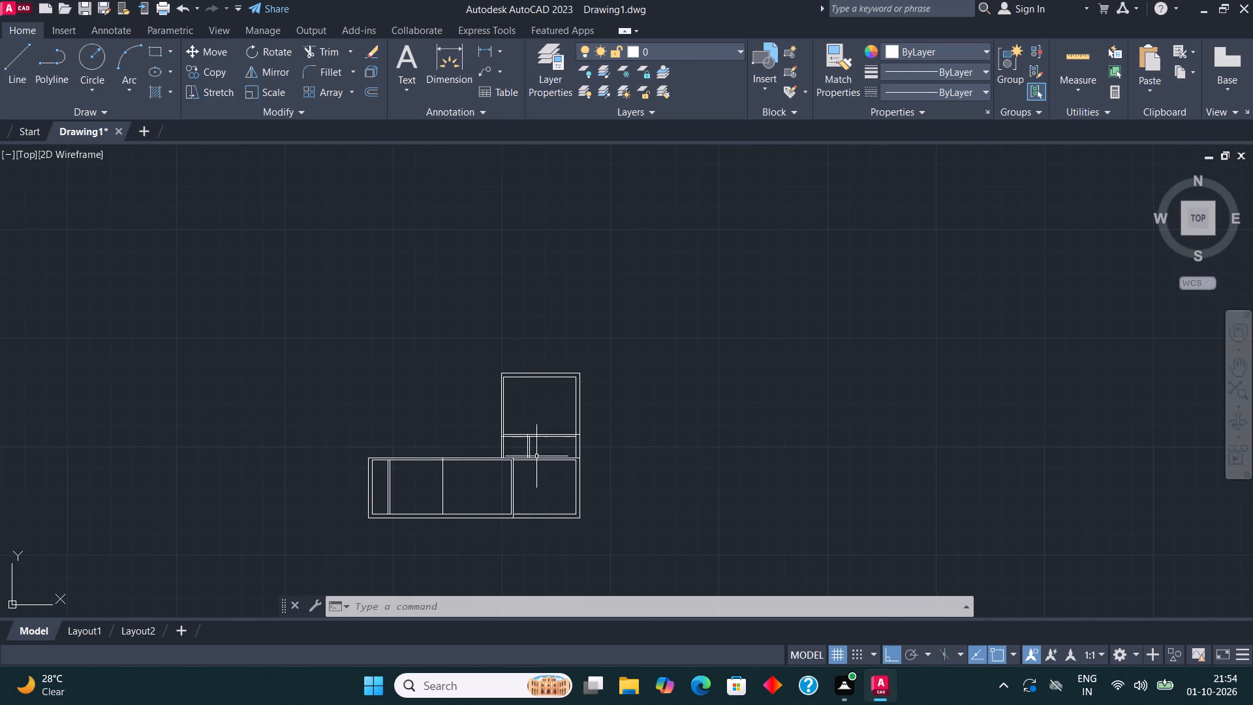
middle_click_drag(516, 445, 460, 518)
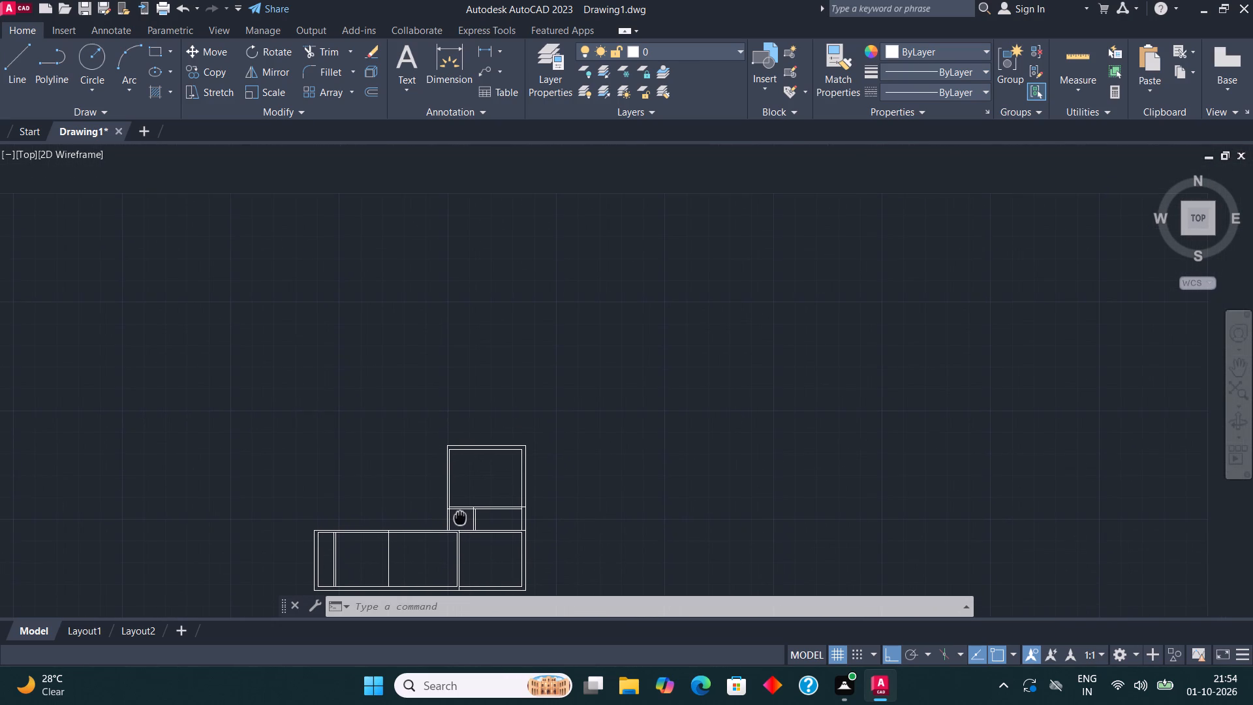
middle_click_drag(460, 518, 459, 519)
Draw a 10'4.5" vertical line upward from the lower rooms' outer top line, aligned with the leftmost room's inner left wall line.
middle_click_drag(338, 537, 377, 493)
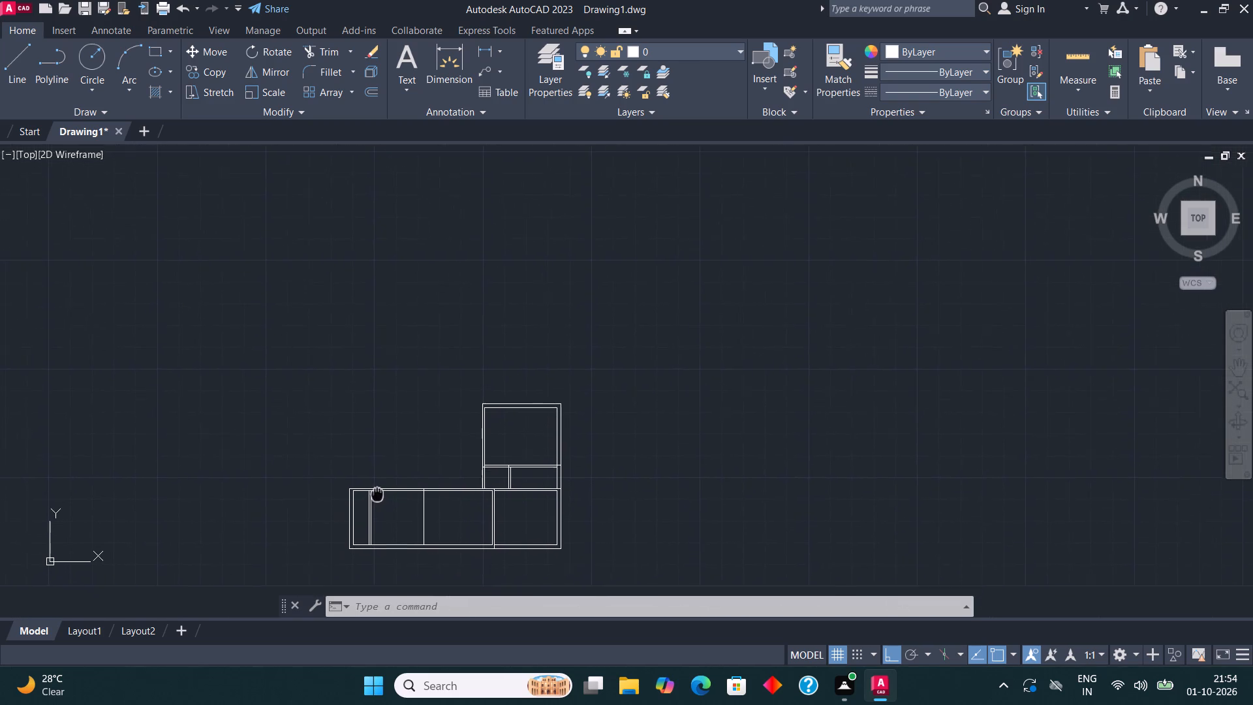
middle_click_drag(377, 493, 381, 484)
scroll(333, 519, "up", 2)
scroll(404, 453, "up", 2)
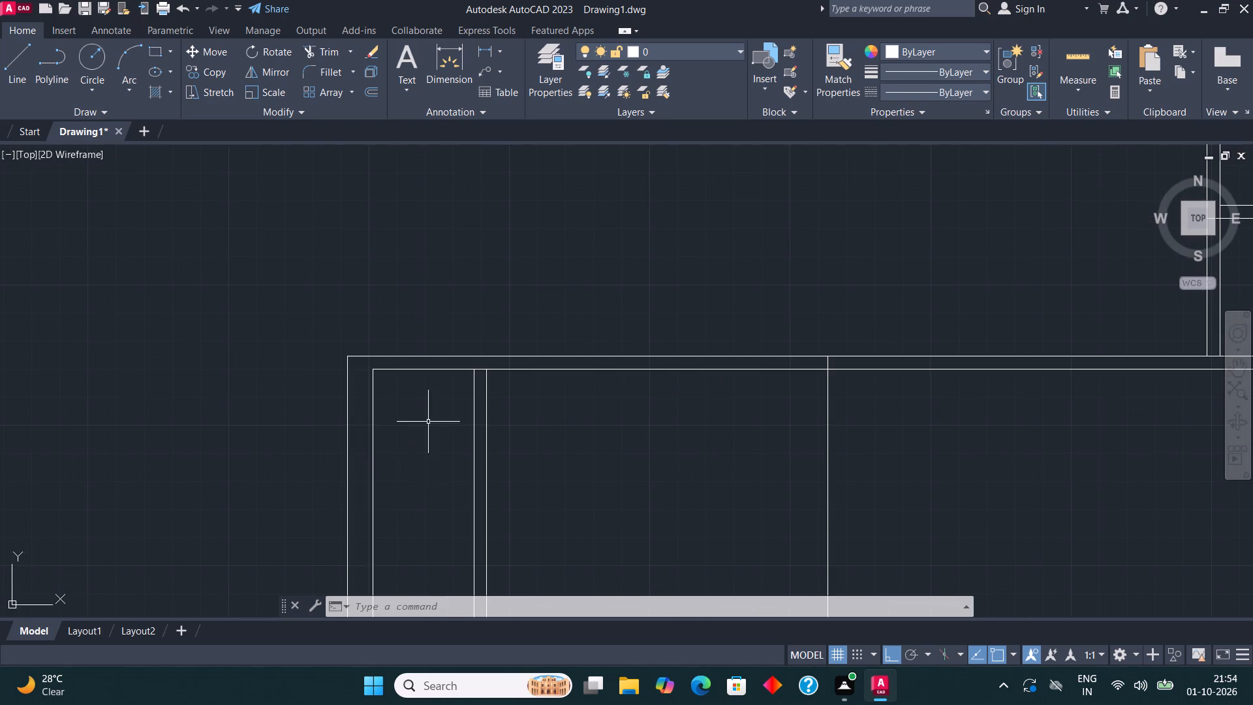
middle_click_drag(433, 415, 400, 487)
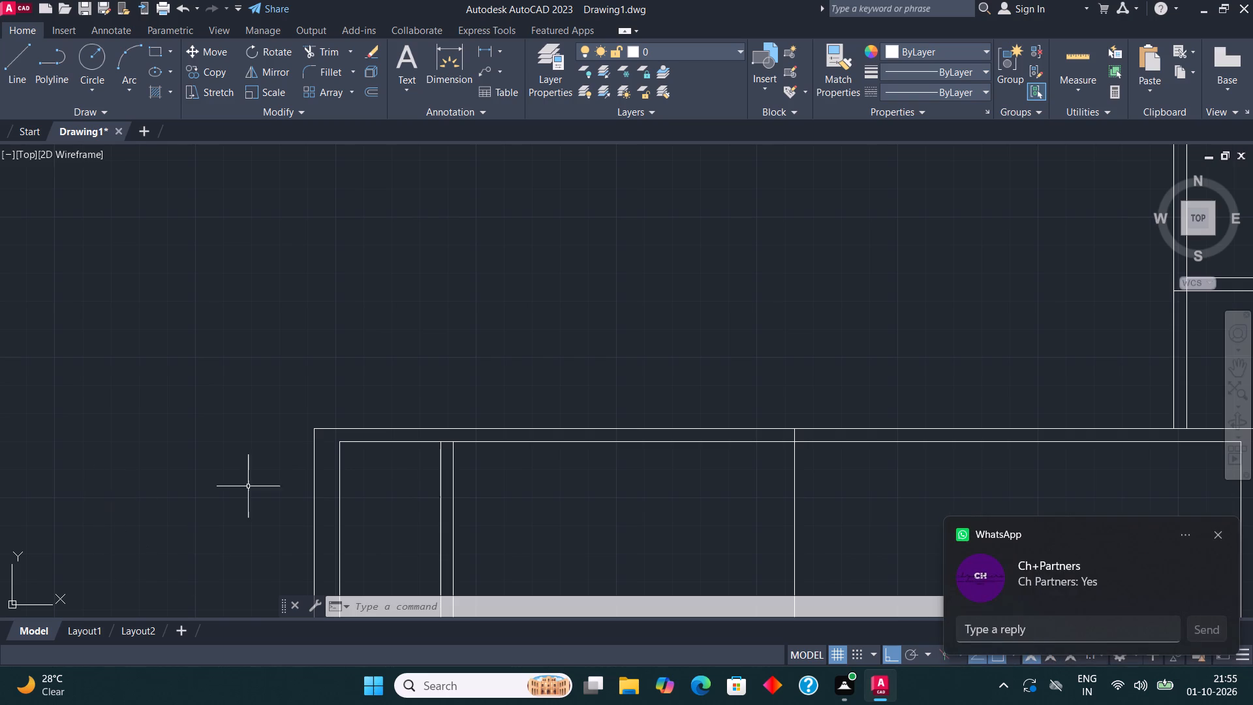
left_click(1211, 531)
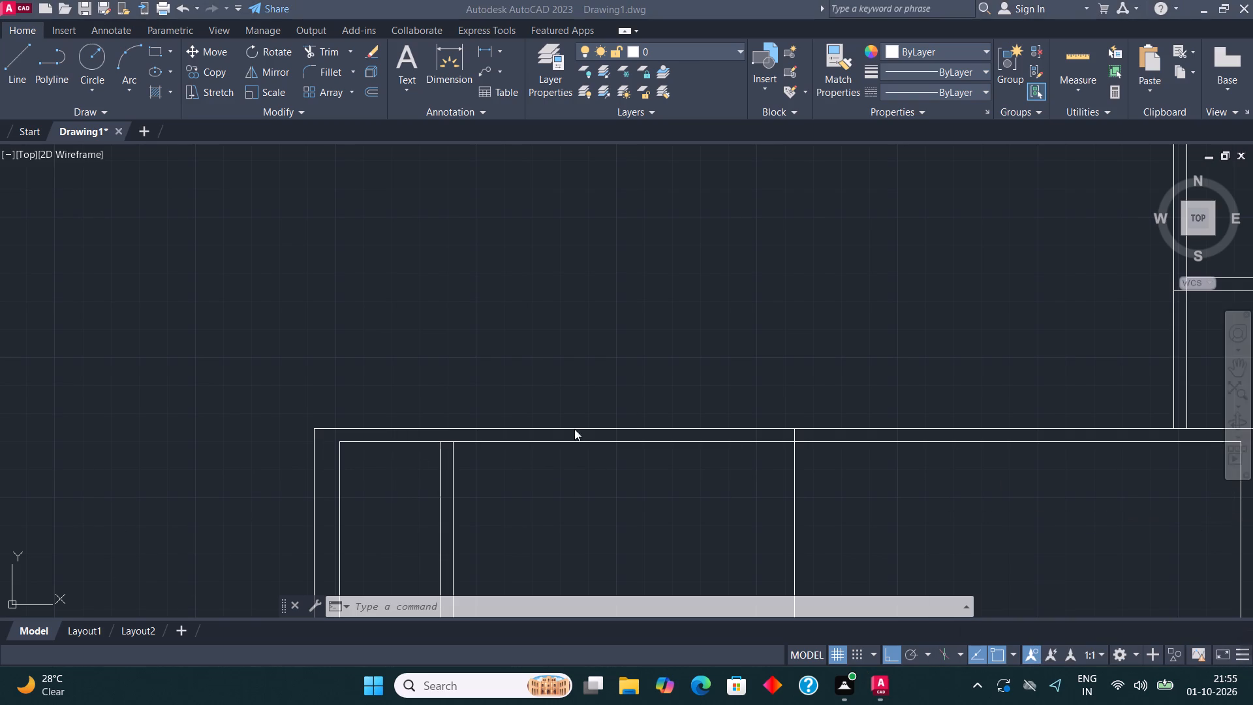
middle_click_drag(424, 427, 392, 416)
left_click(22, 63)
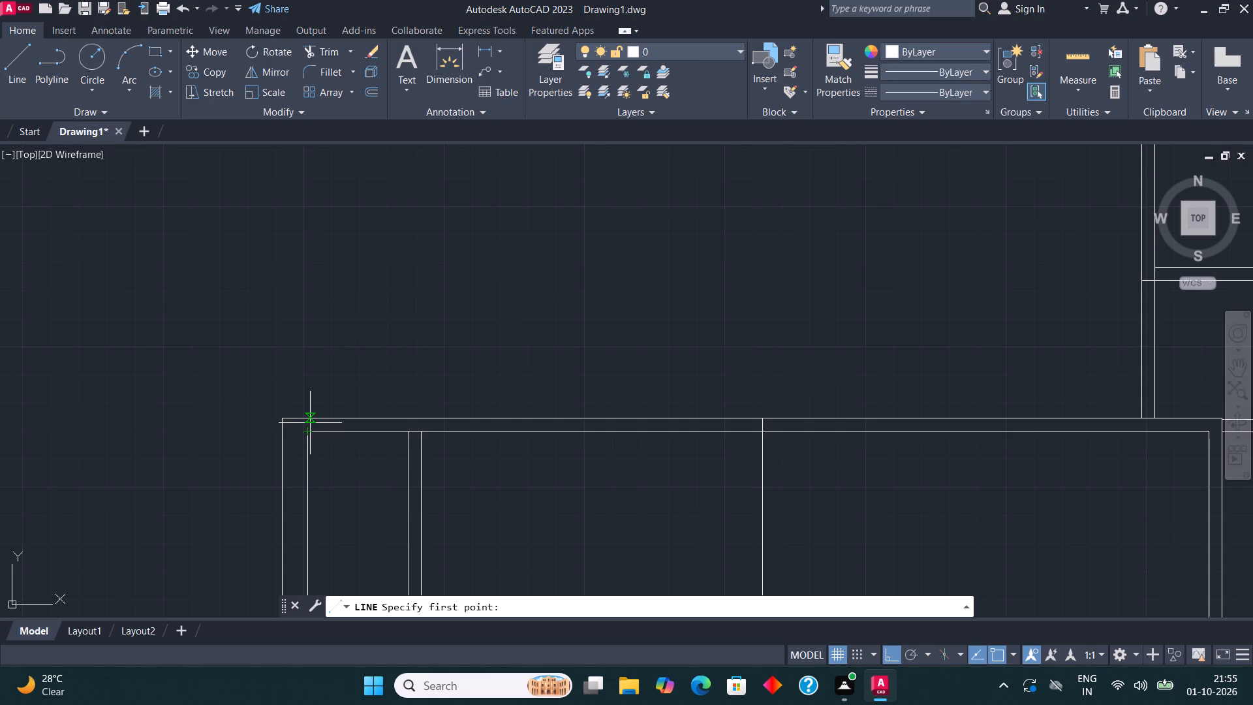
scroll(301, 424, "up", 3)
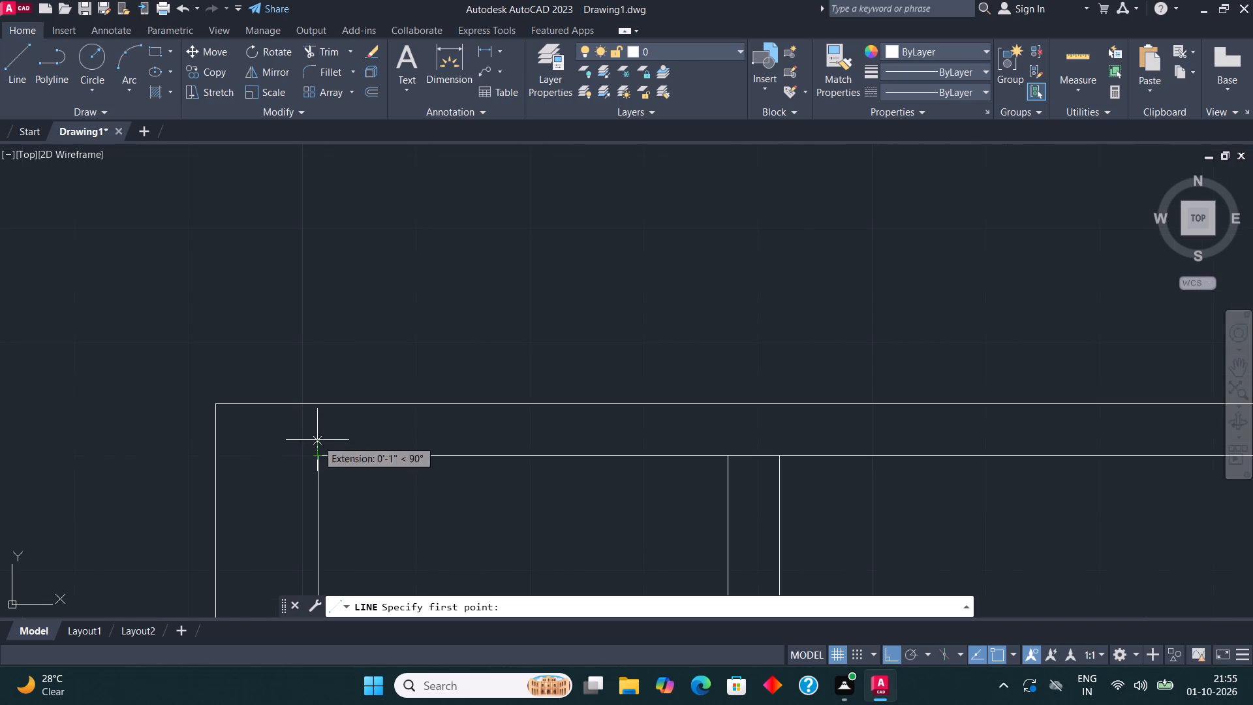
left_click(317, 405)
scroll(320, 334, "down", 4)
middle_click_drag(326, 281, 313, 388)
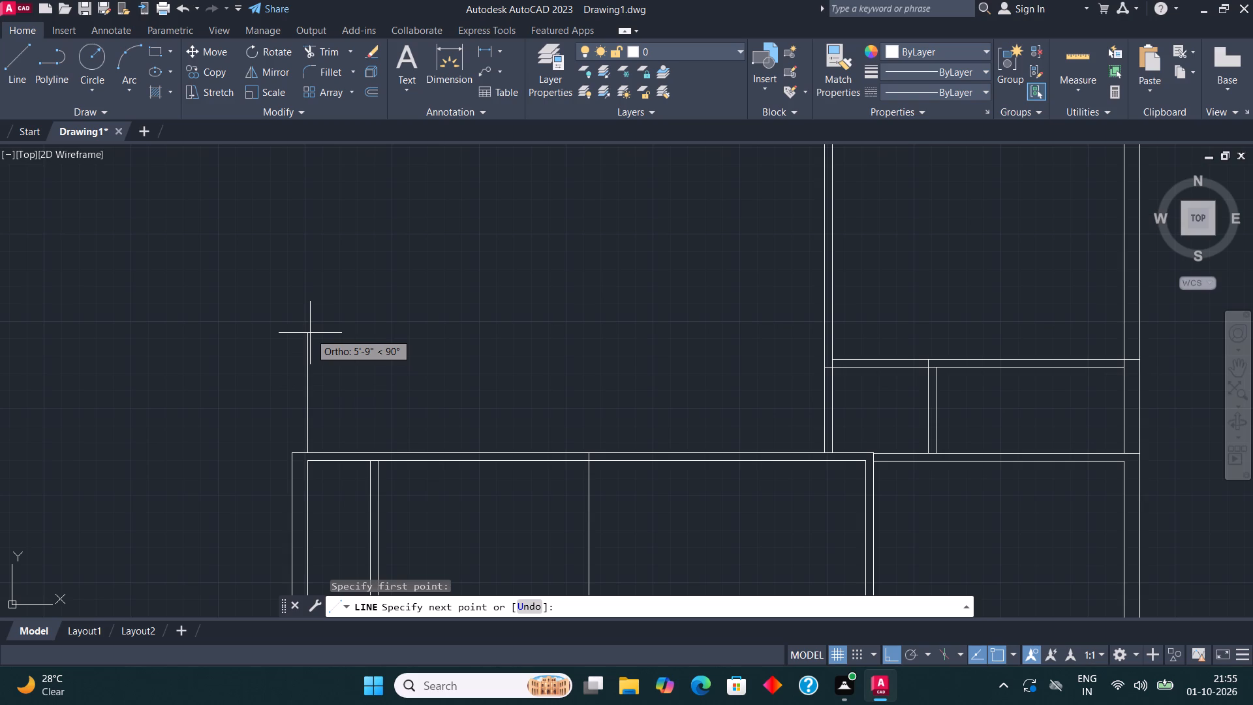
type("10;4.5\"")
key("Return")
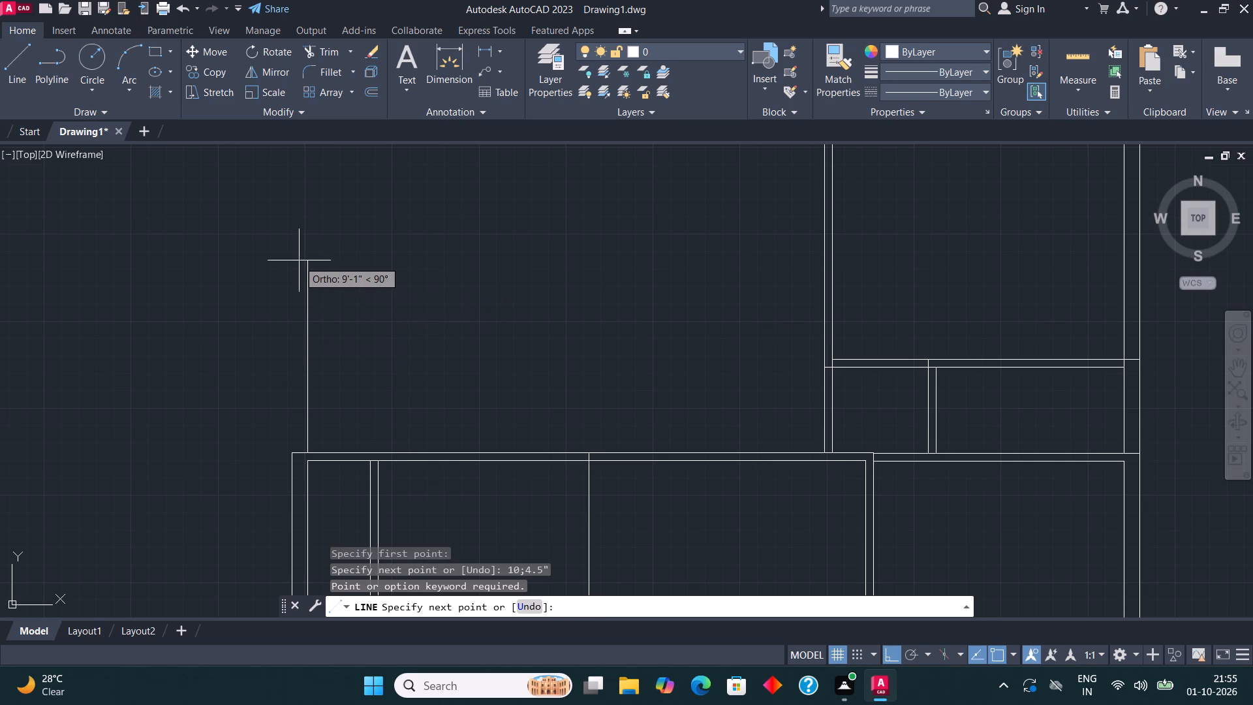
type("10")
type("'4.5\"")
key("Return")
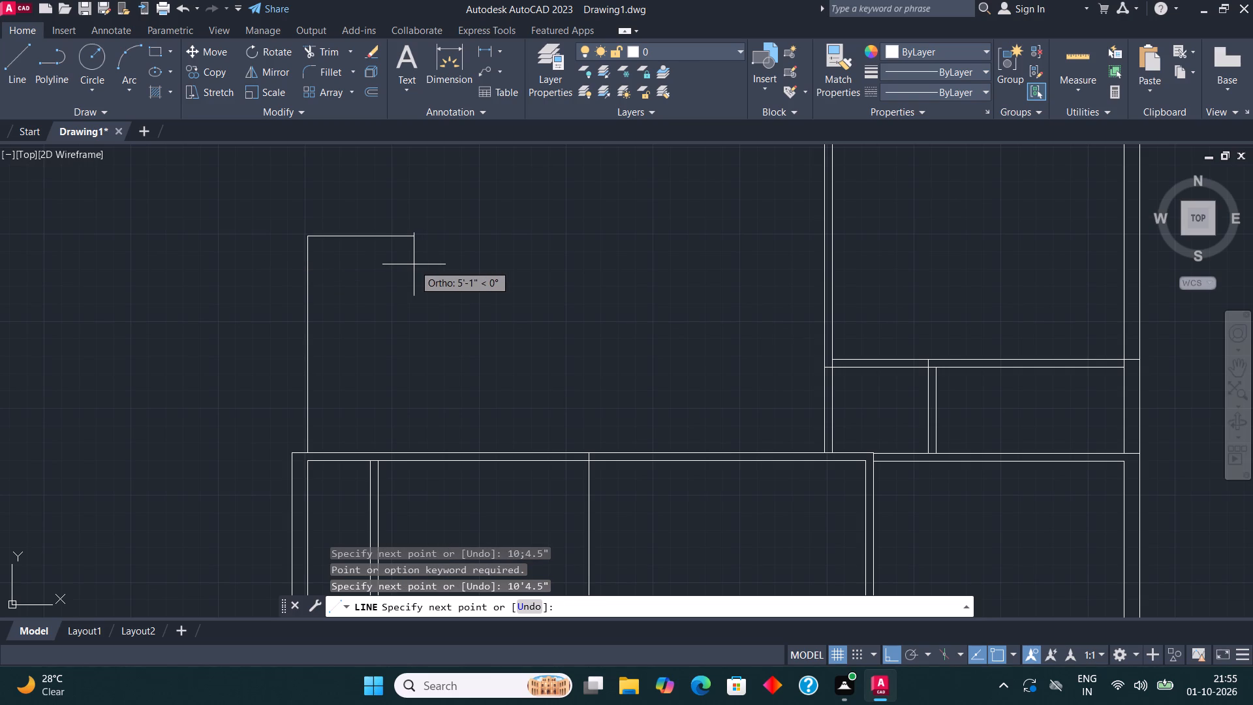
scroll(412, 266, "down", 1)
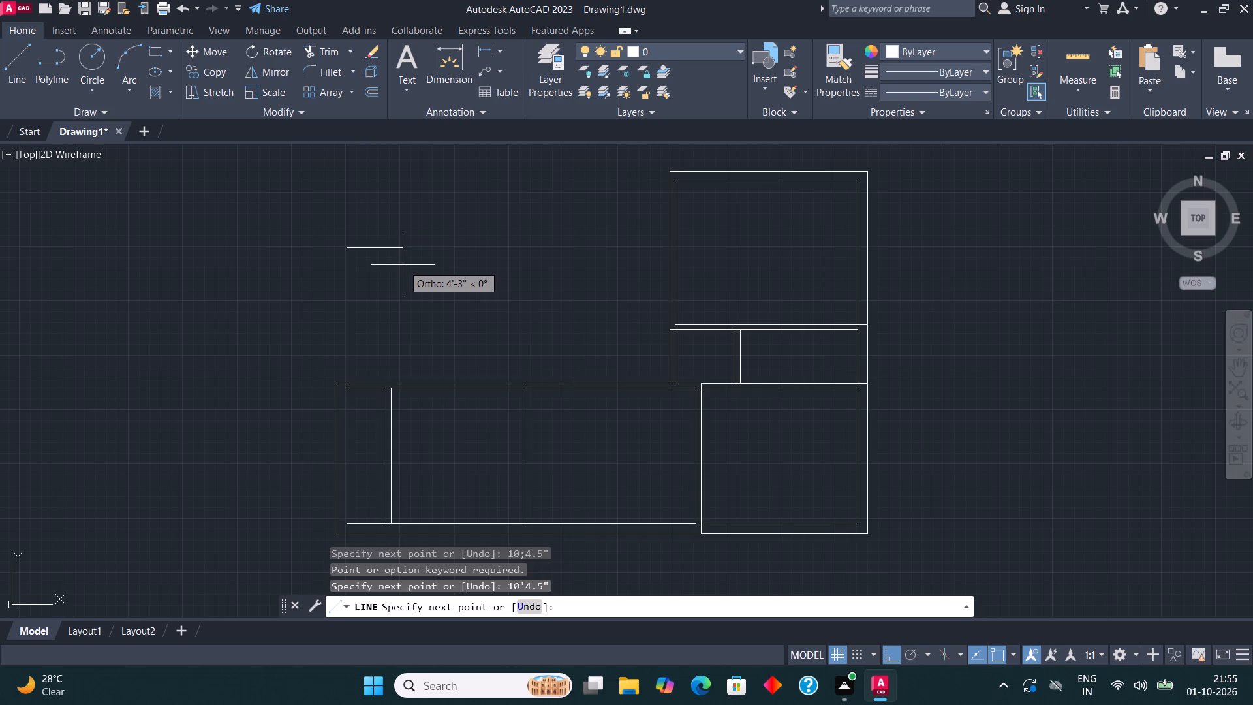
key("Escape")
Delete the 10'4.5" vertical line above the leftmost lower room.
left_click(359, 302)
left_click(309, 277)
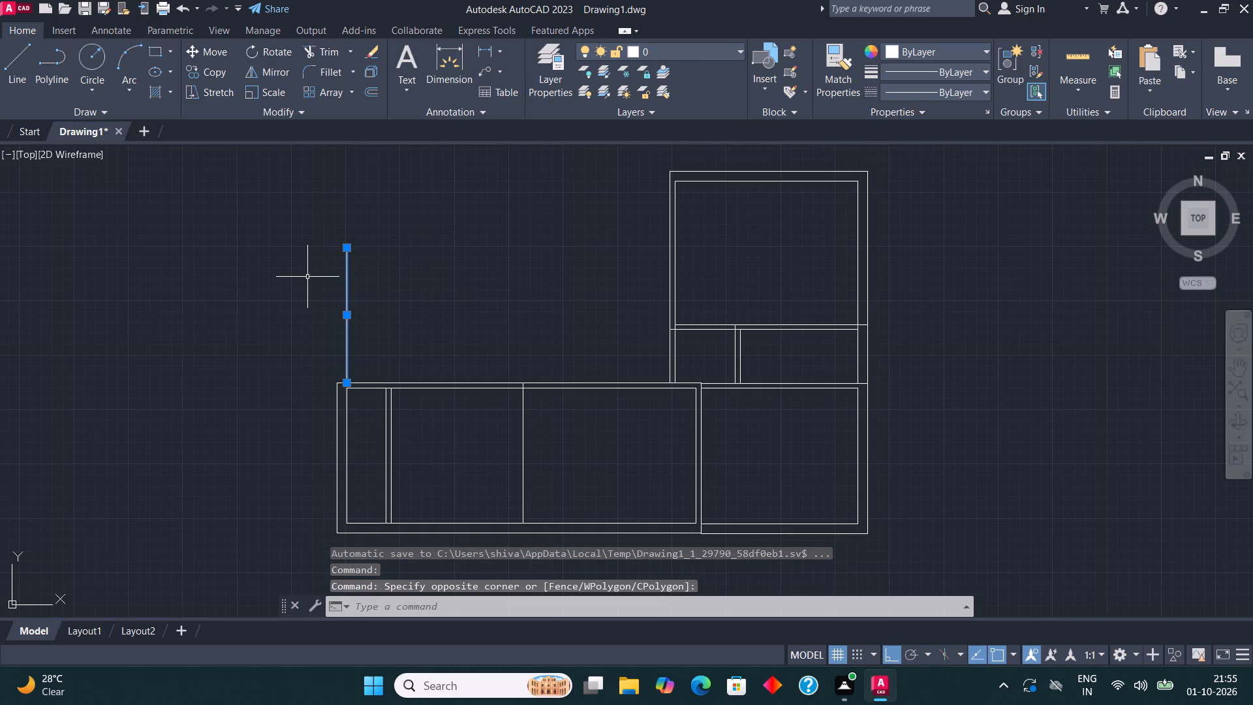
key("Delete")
Draw a line from the leftmost lower room's inner top-left corner up to the outer top line, continuing 8' upward.
left_click(28, 63)
scroll(341, 399, "up", 2)
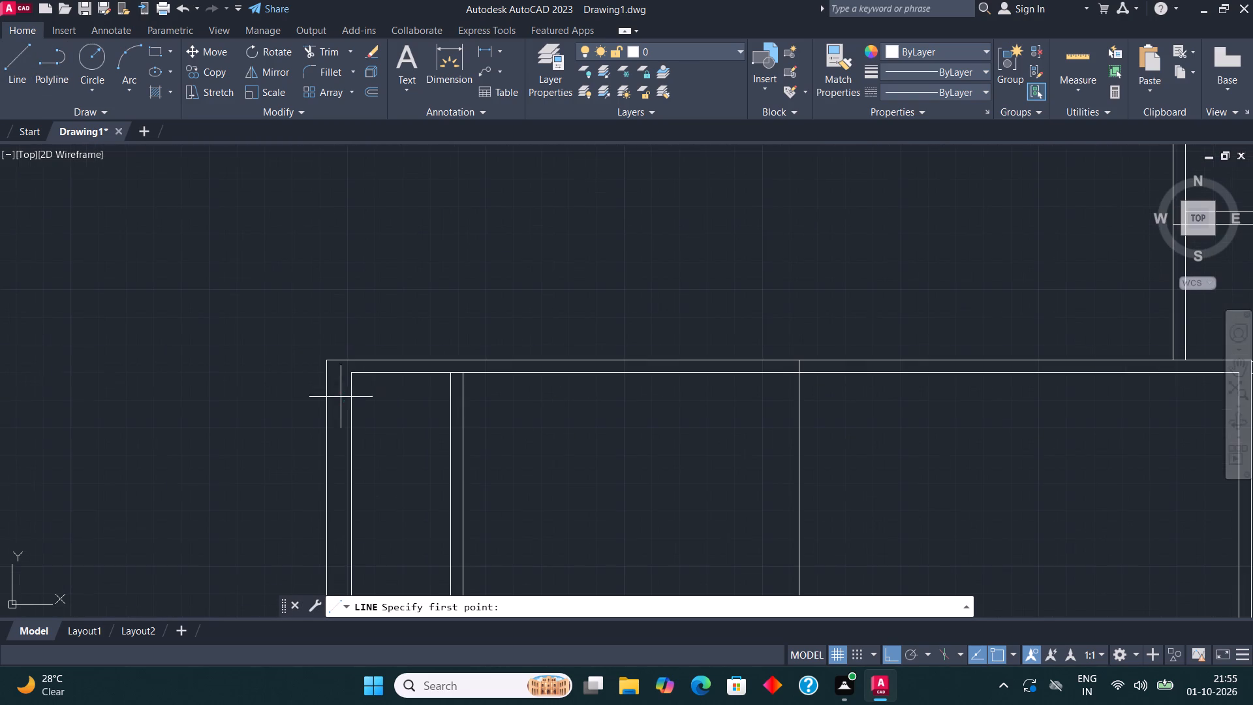
scroll(351, 372, "up", 4)
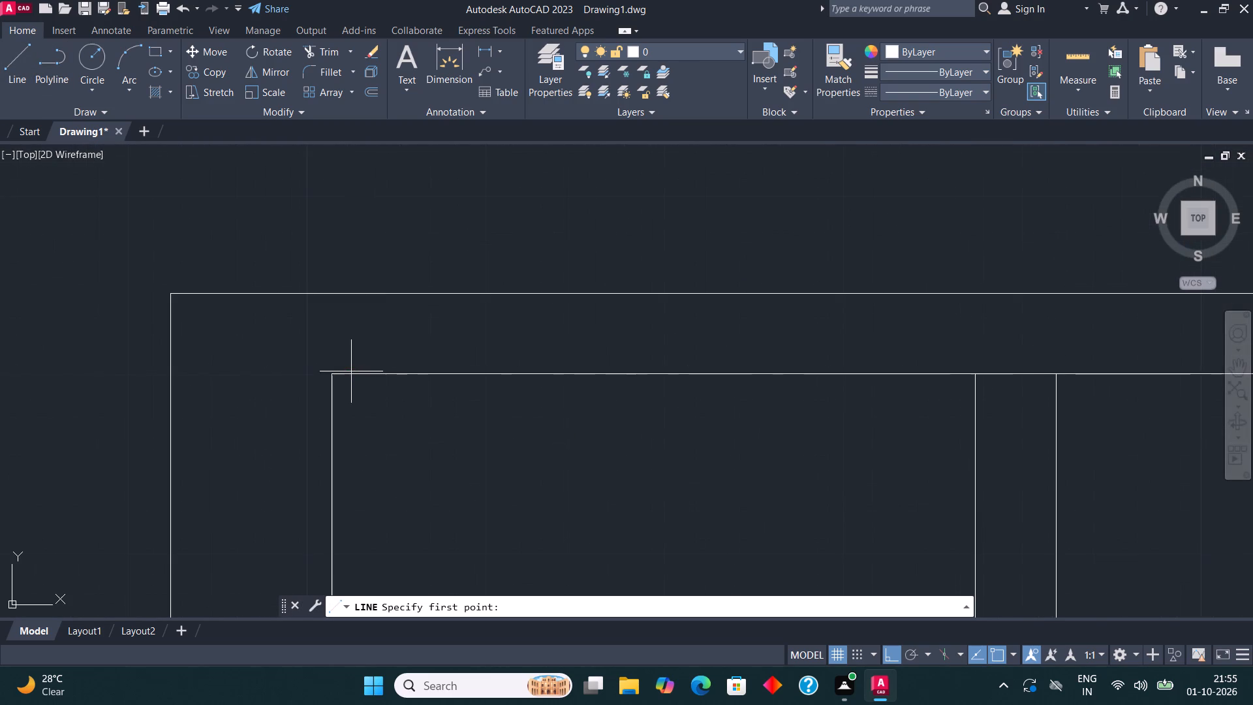
left_click(333, 298)
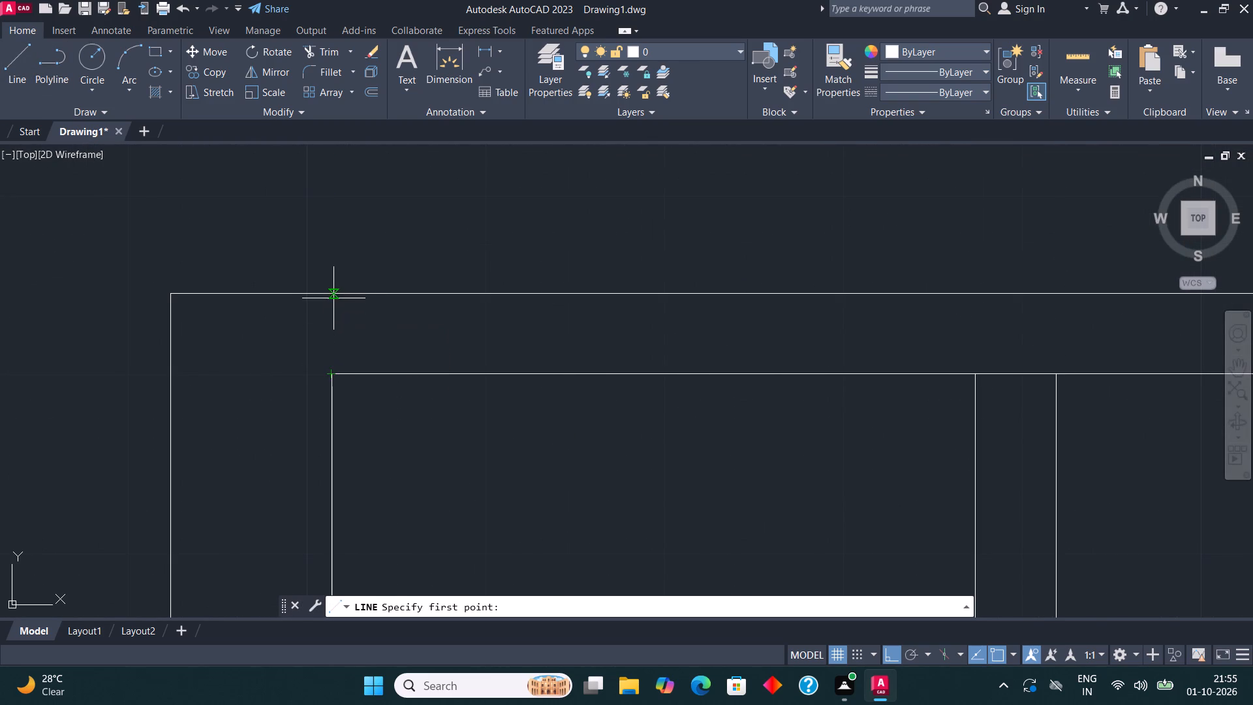
left_click(3, 54)
left_click(335, 373)
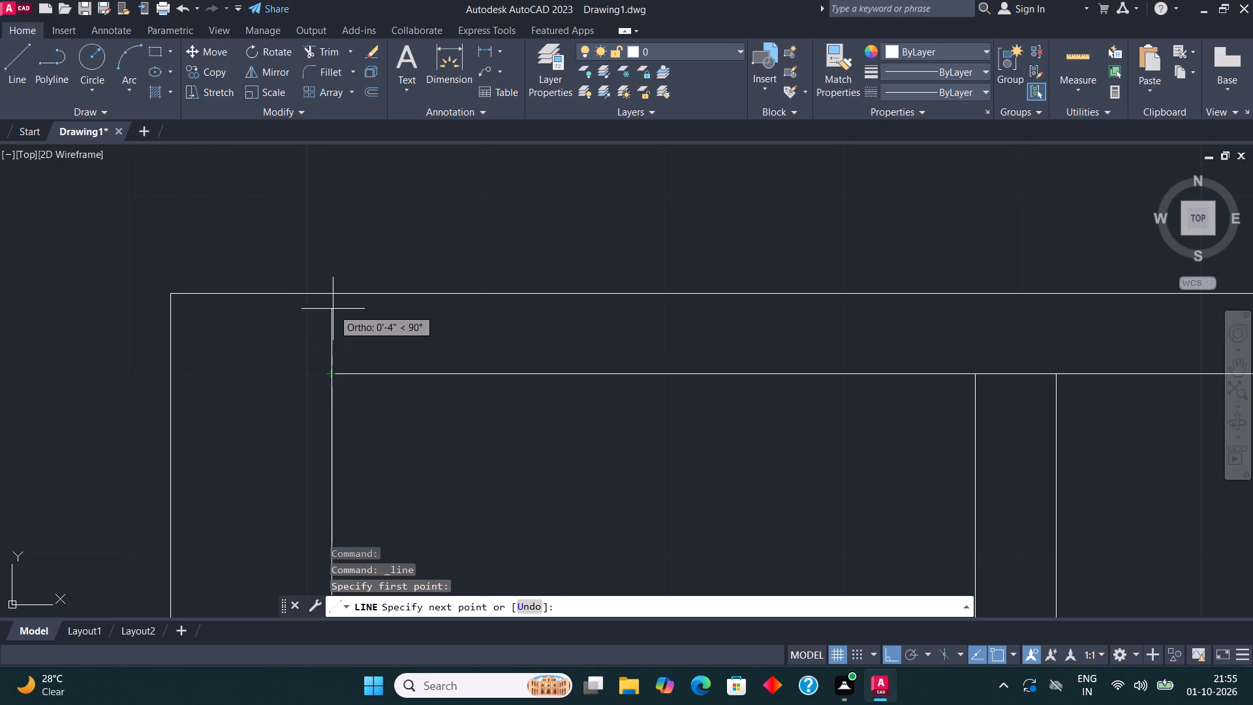
left_click(330, 295)
middle_click_drag(346, 286, 313, 412)
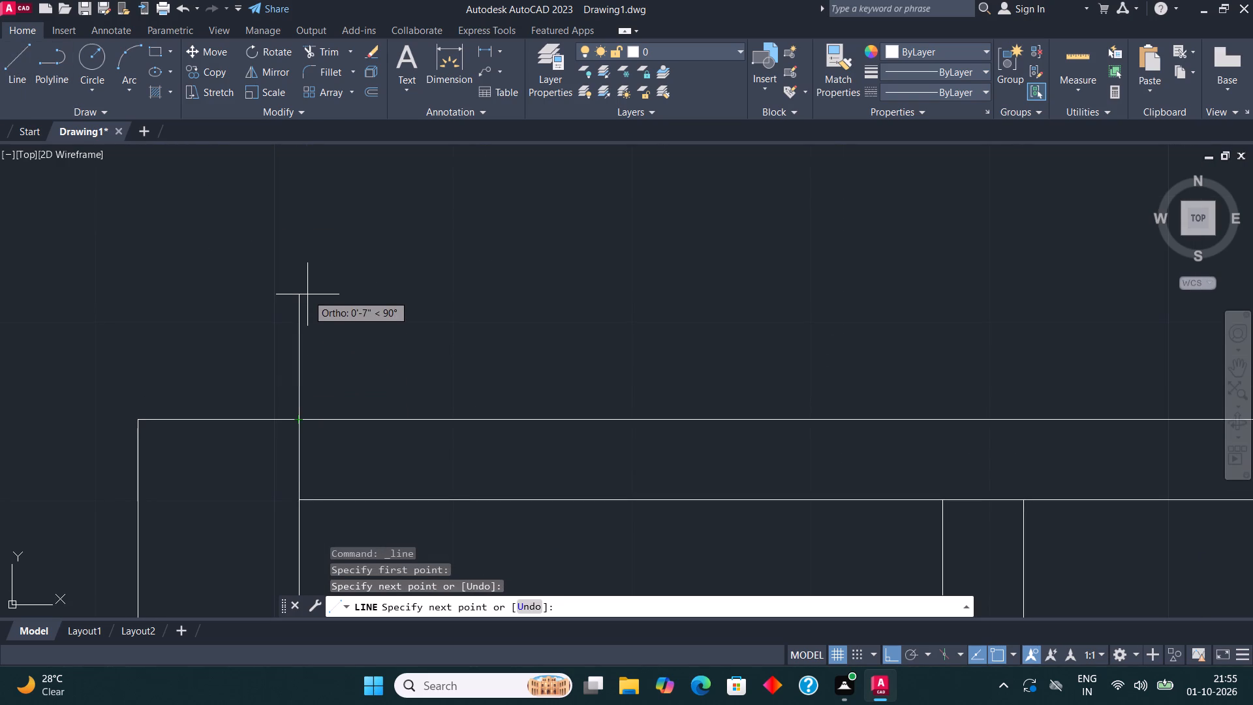
type("8'")
key("Return")
Continue the line 8' to the right and 8' down to the lower rooms' outer top line, completing the 8' by 8' room outline.
scroll(317, 334, "down", 6)
middle_click_drag(364, 283, 322, 535)
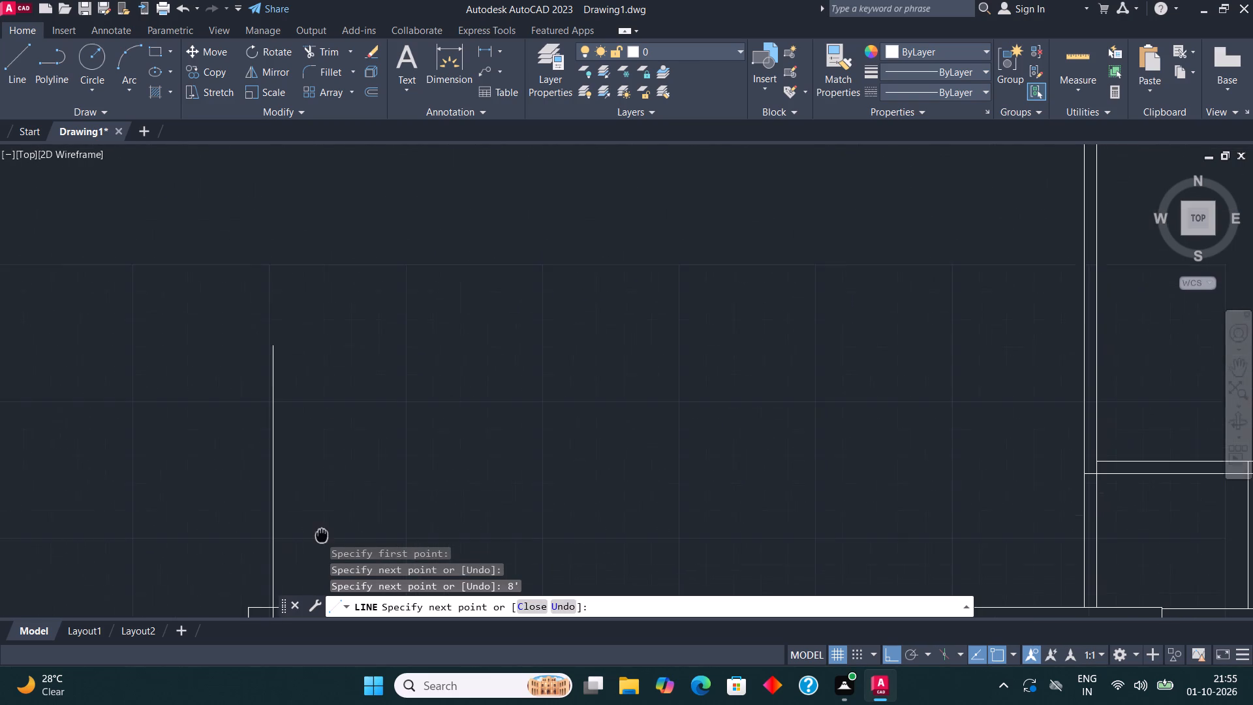
middle_click_drag(322, 535, 320, 539)
type("8'")
key("Return")
scroll(408, 377, "down", 3)
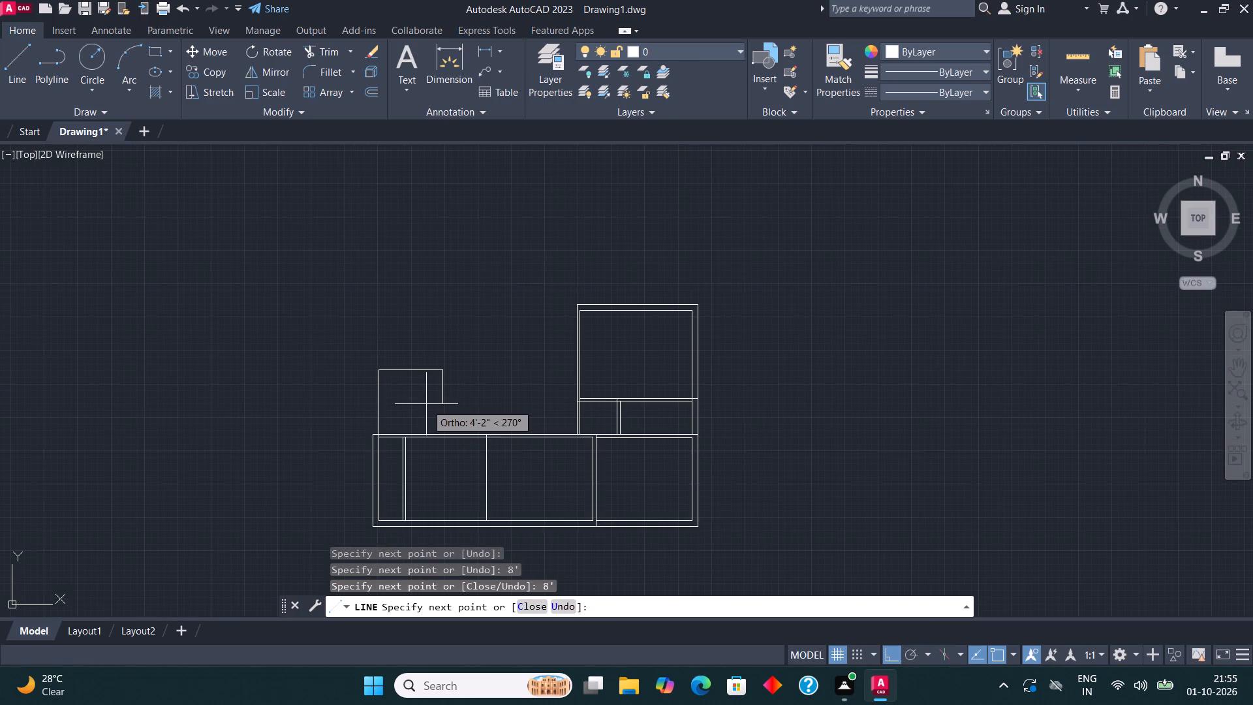
type("8'")
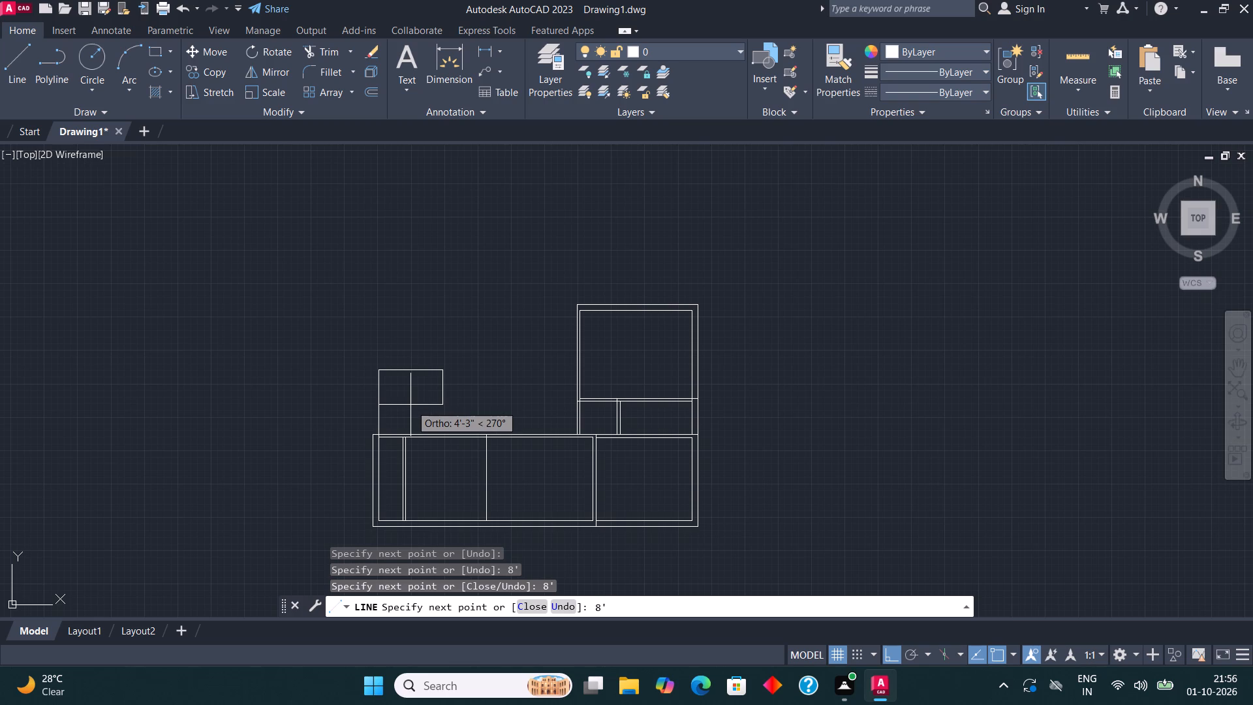
key("Return")
key("Escape")
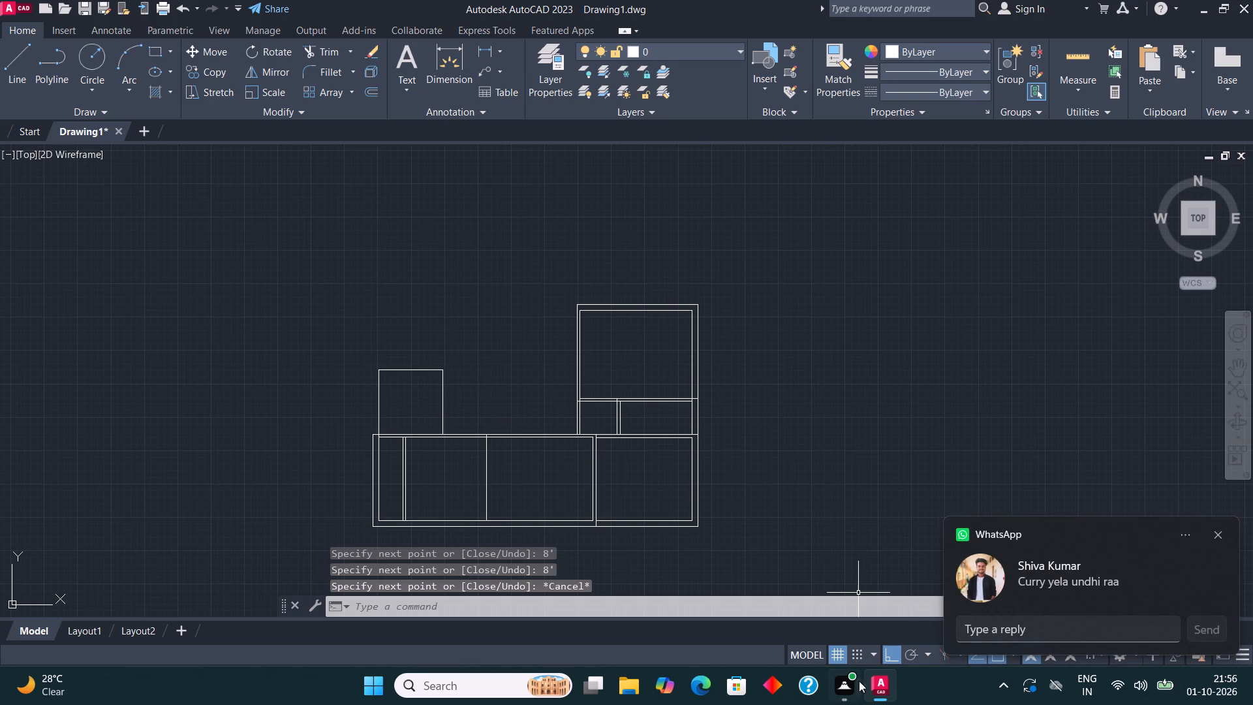
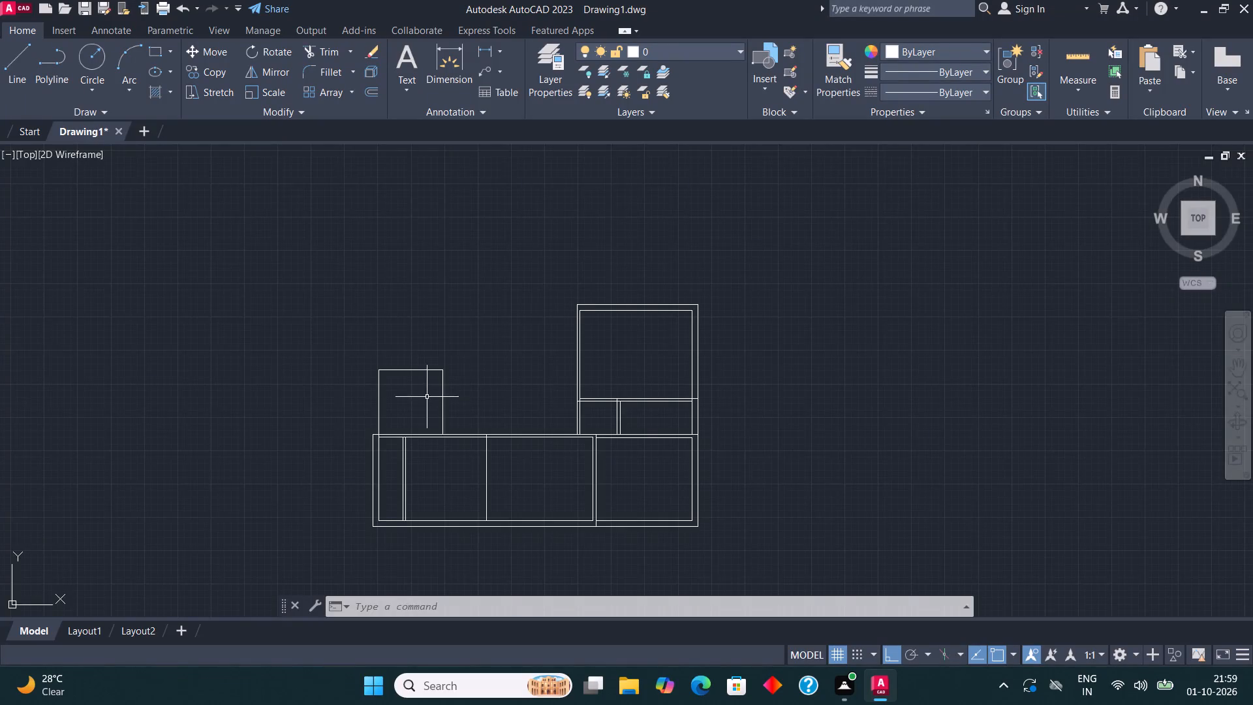
Offset the left line of the 8' by 8' upper-left room outward by 8".
middle_click_drag(410, 396, 403, 395)
scroll(403, 395, "up", 2)
left_click_drag(541, 392, 525, 363)
left_click(276, 273)
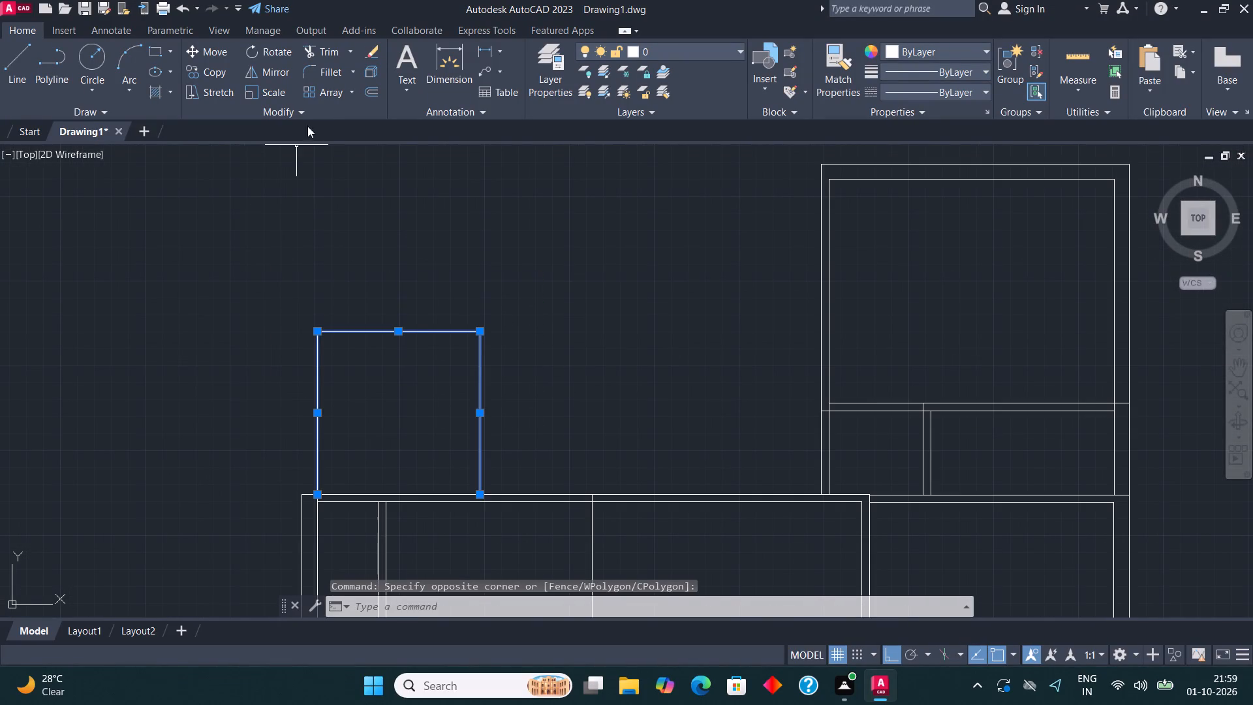
left_click(377, 89)
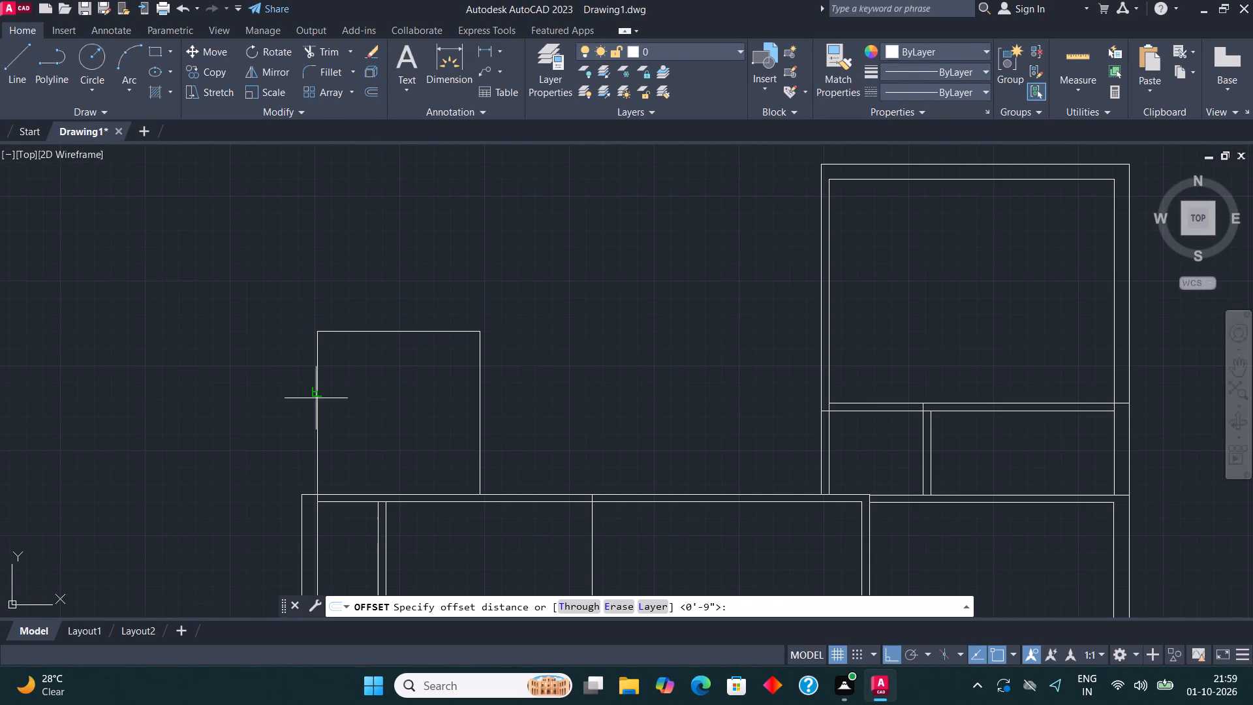
left_click(316, 398)
type("8\"")
key("Return")
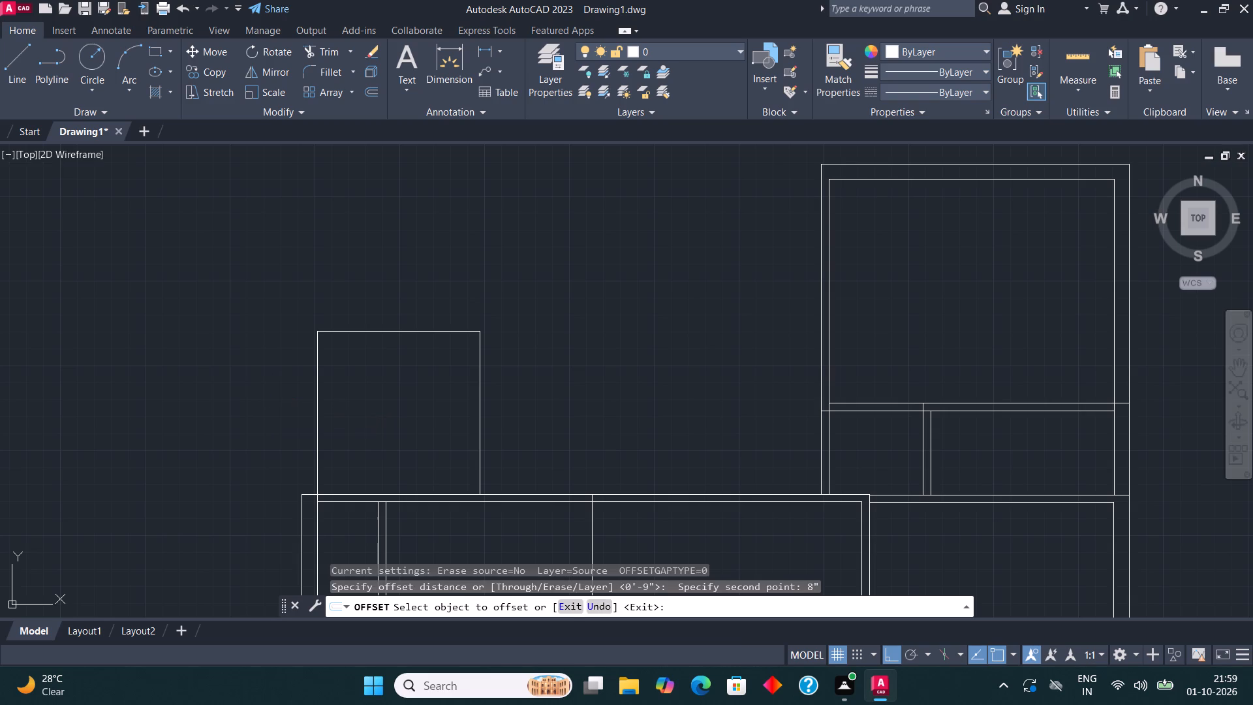
left_click(316, 412)
left_click(253, 411)
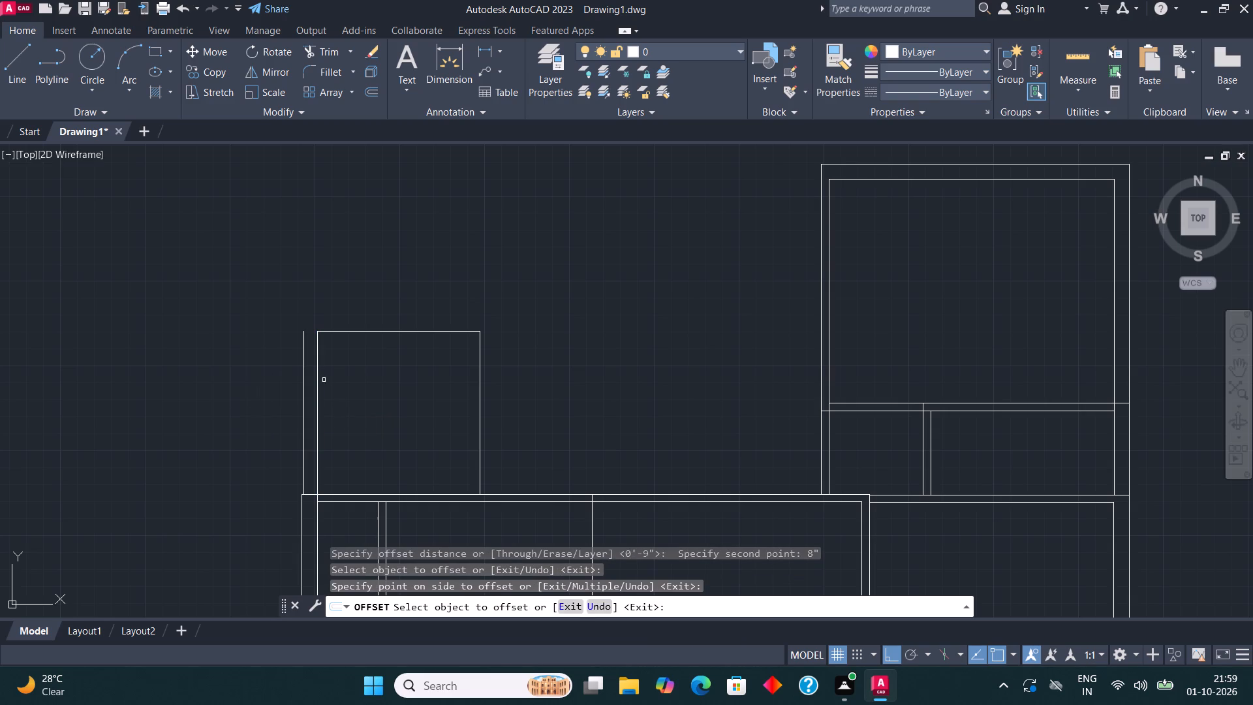
Offset the upper-left room's top line upward, keeping the 8" offset distance.
left_click(385, 332)
type("4.5\"")
key("Return")
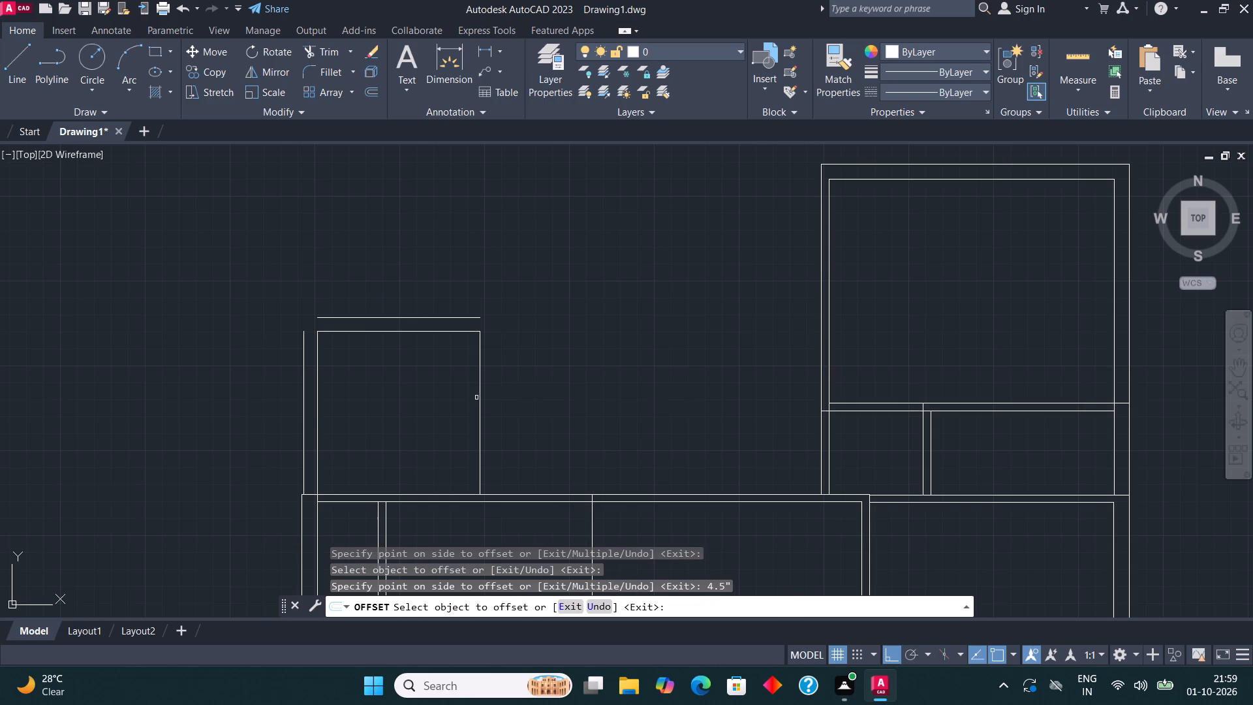
key("Escape")
Move the upper-left room's outer top line 4.5" down toward the inner top line.
left_click(409, 317)
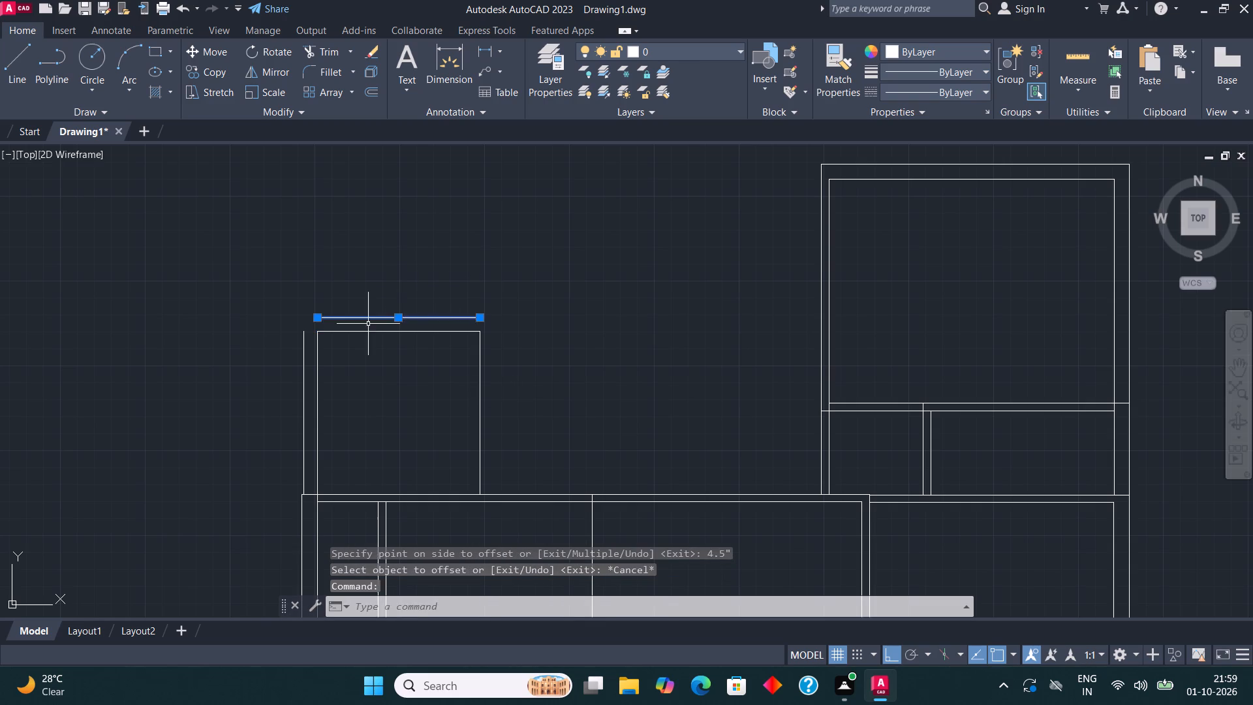
scroll(354, 327, "up", 2)
left_click(220, 52)
scroll(431, 296, "up", 1)
left_click(433, 310)
type("4.5\"")
key("Return")
Copy the upper-left room's right wall line 4.5" outward to the right.
scroll(456, 337, "down", 4)
middle_click_drag(531, 379, 501, 361)
left_click(512, 413)
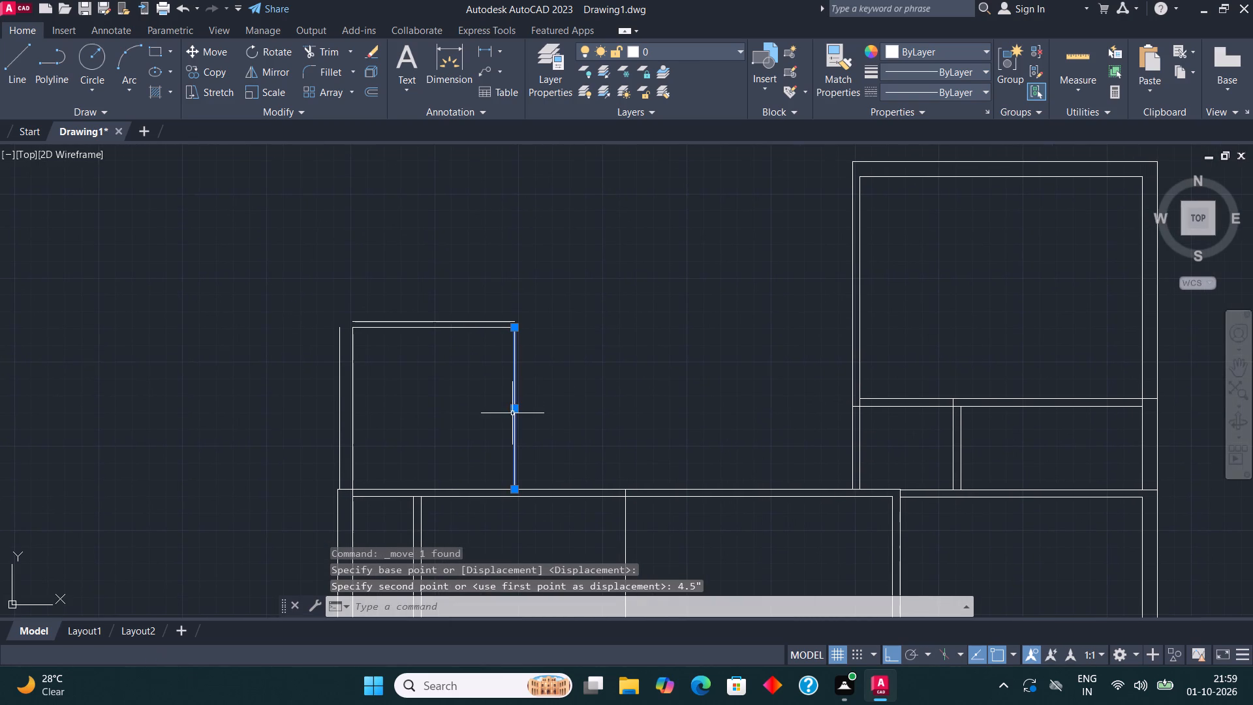
left_click(214, 74)
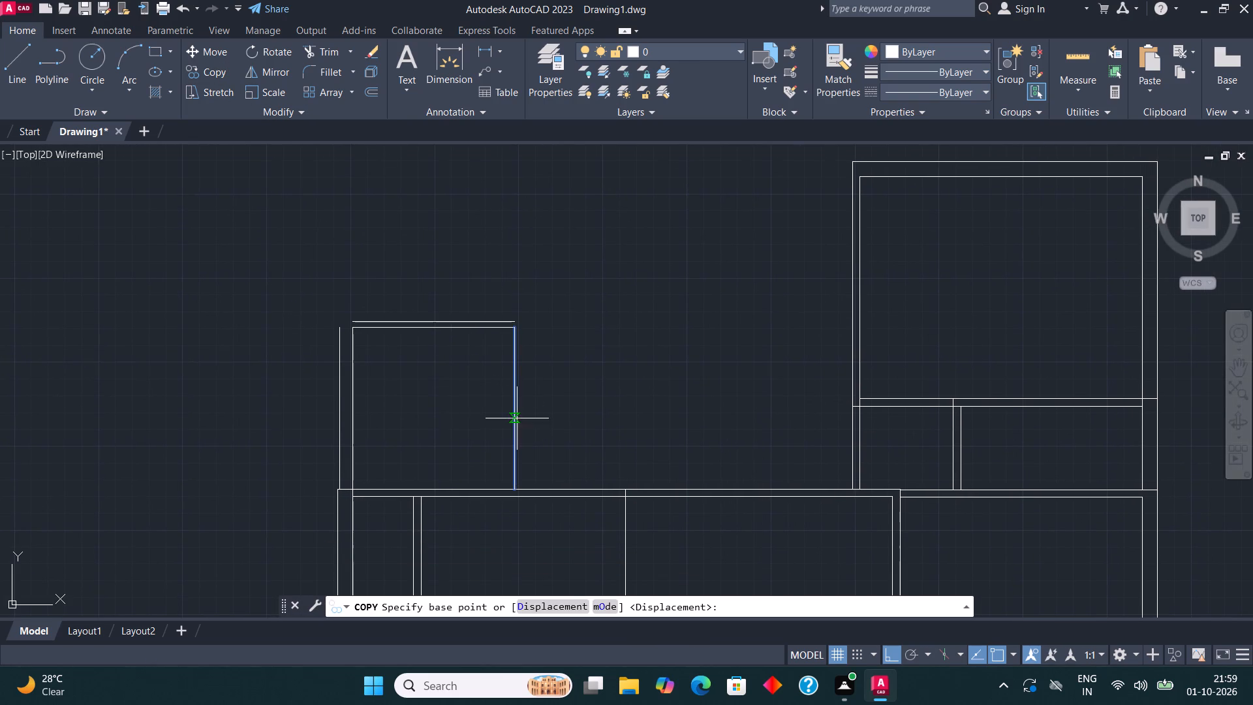
left_click(513, 415)
type("4.5\"")
key("Return")
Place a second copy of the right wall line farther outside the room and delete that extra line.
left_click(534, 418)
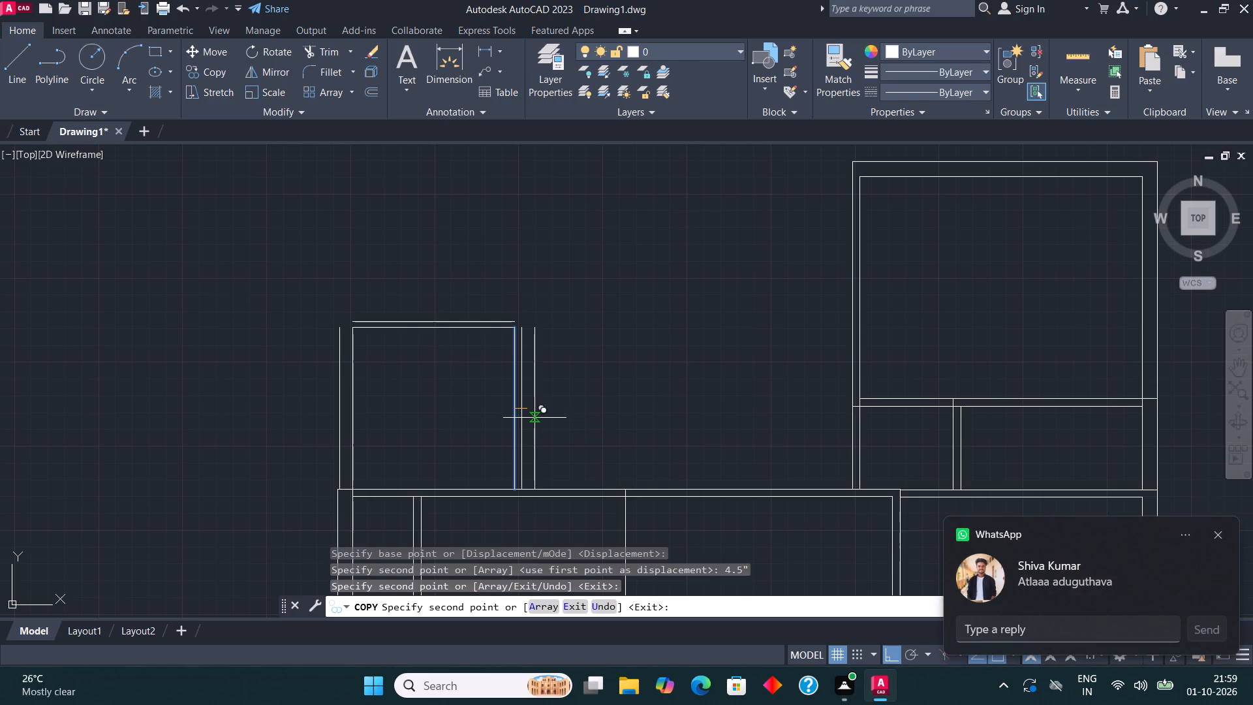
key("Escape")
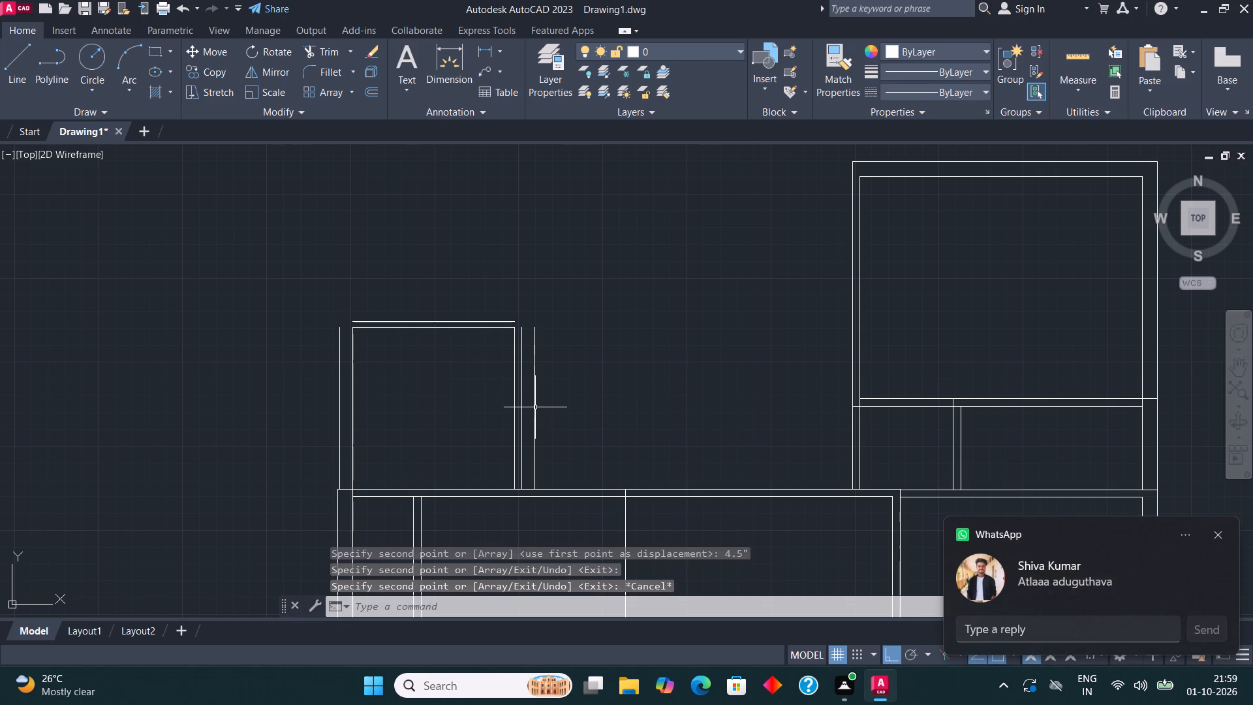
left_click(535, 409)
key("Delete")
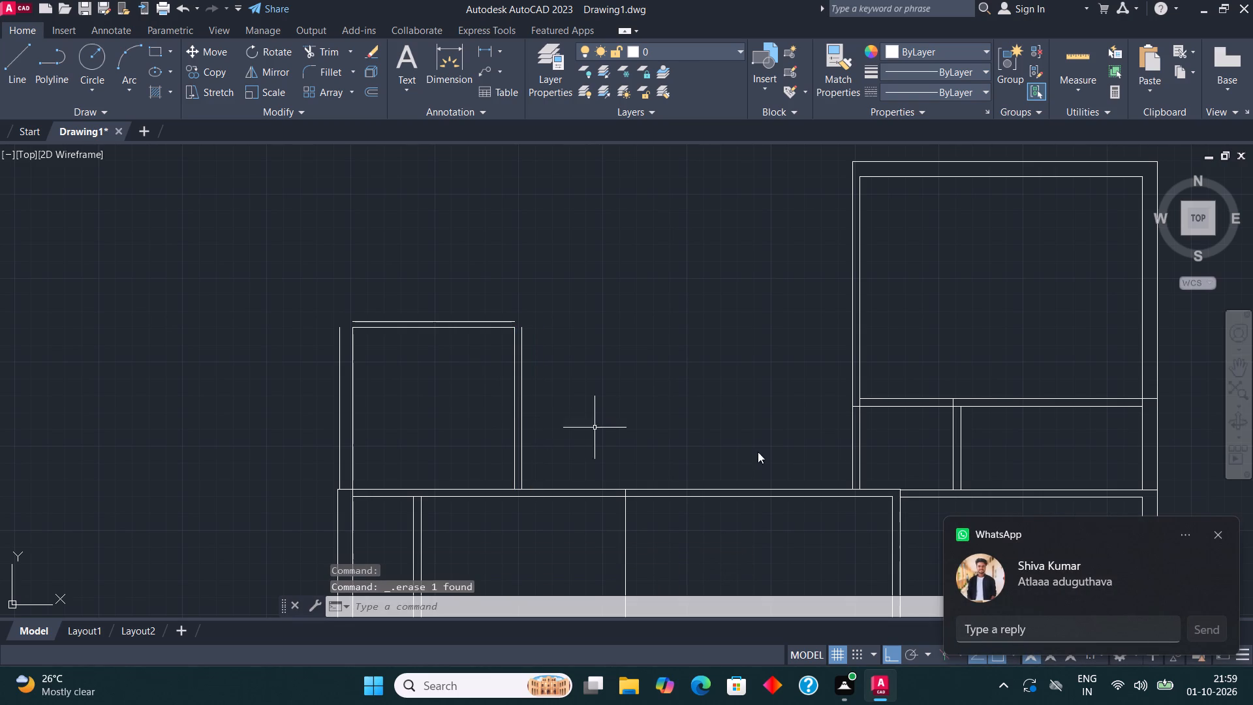
Fillet the upper-left room's outer top line with its outer left and outer right lines to close both corners.
left_click(329, 70)
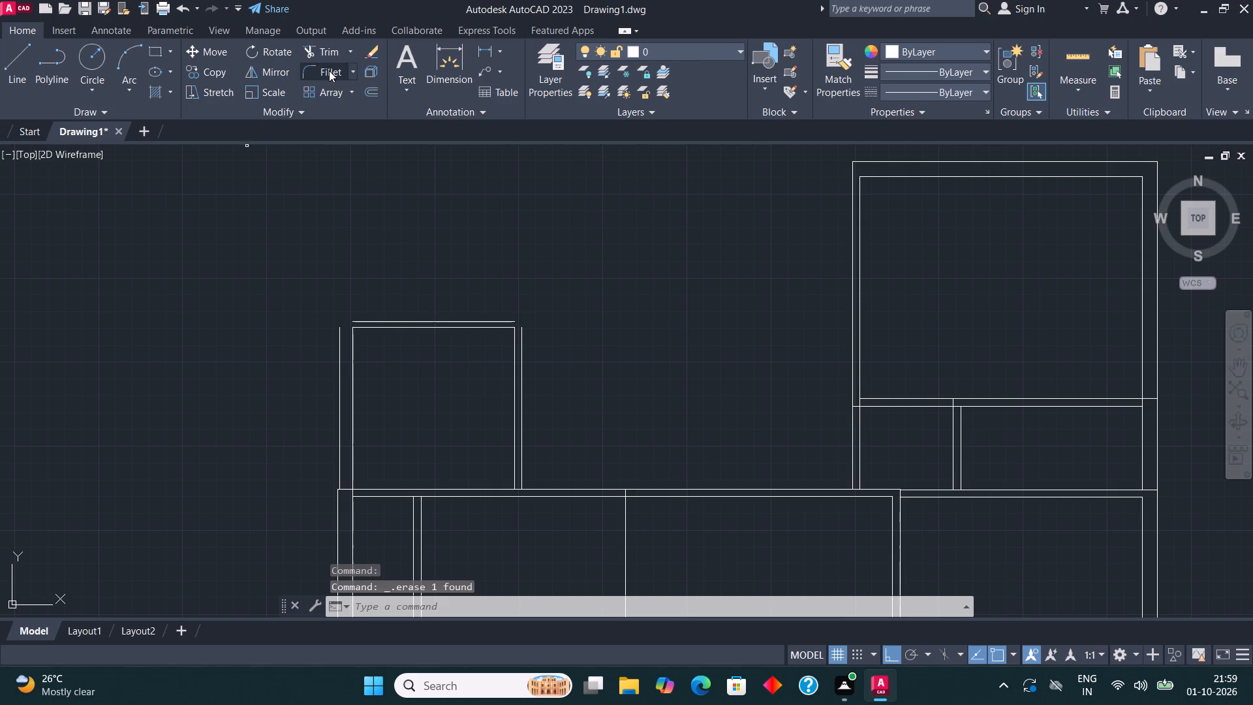
left_click(339, 383)
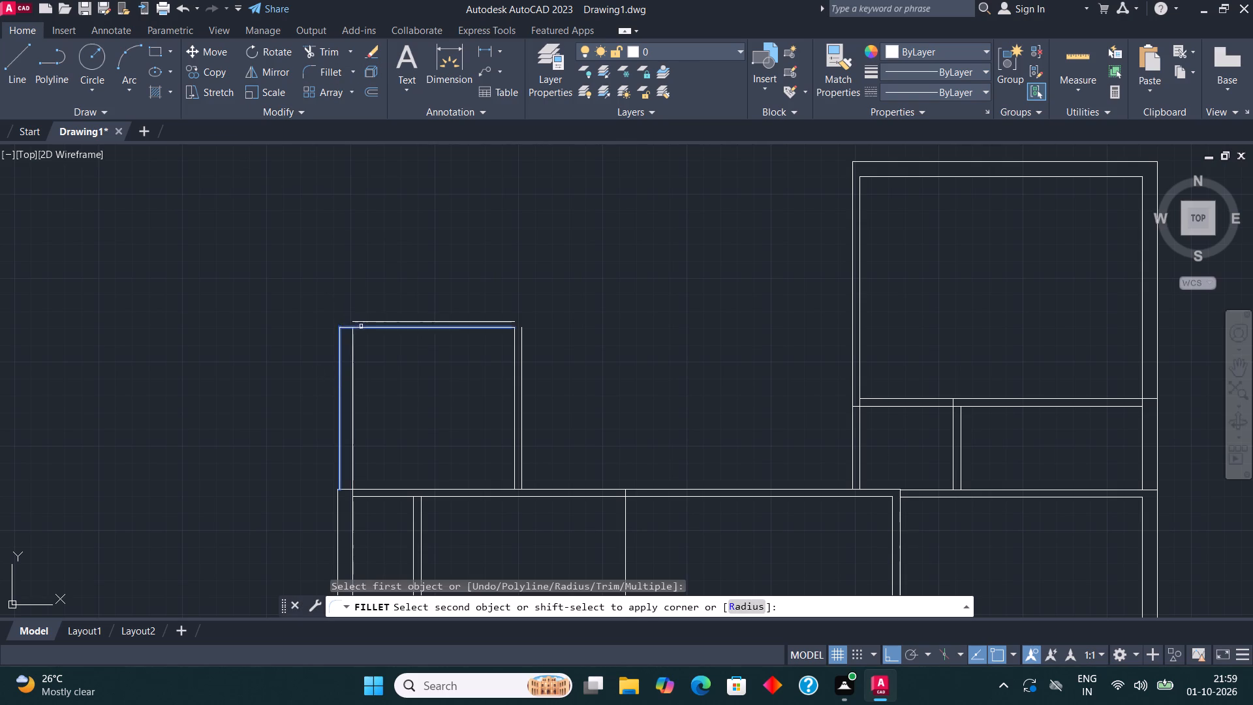
left_click(365, 323)
left_click(316, 72)
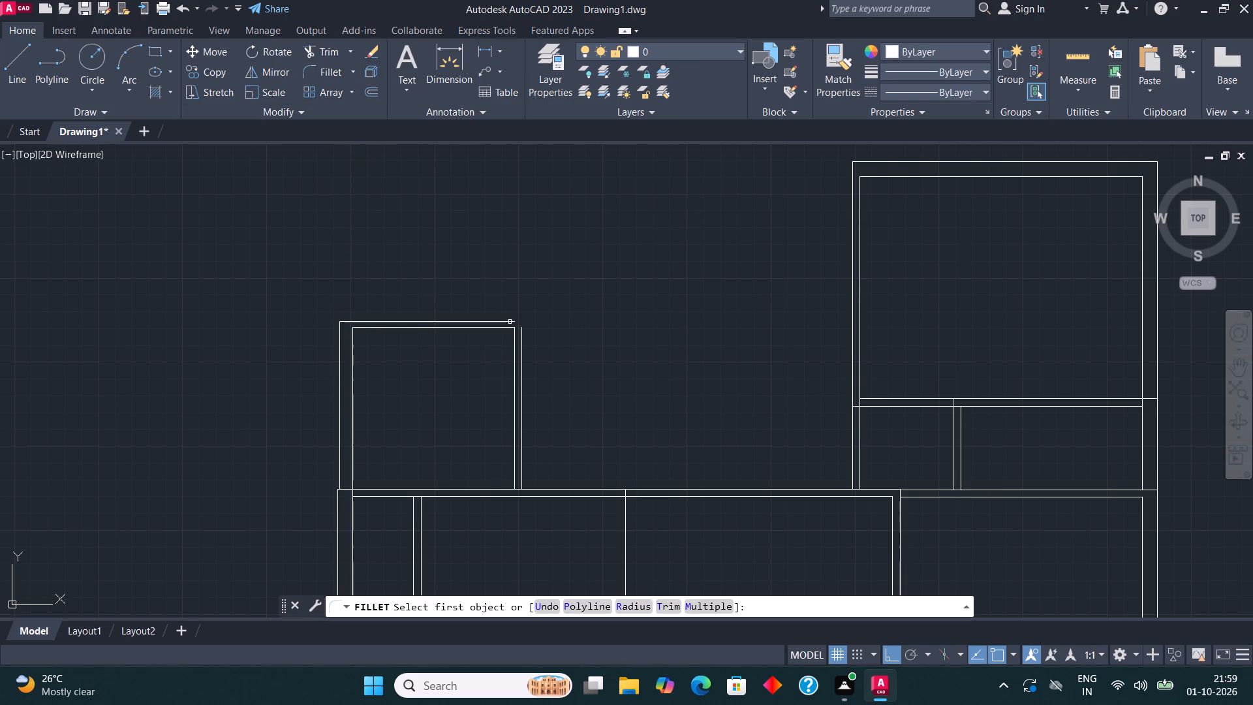
left_click(506, 322)
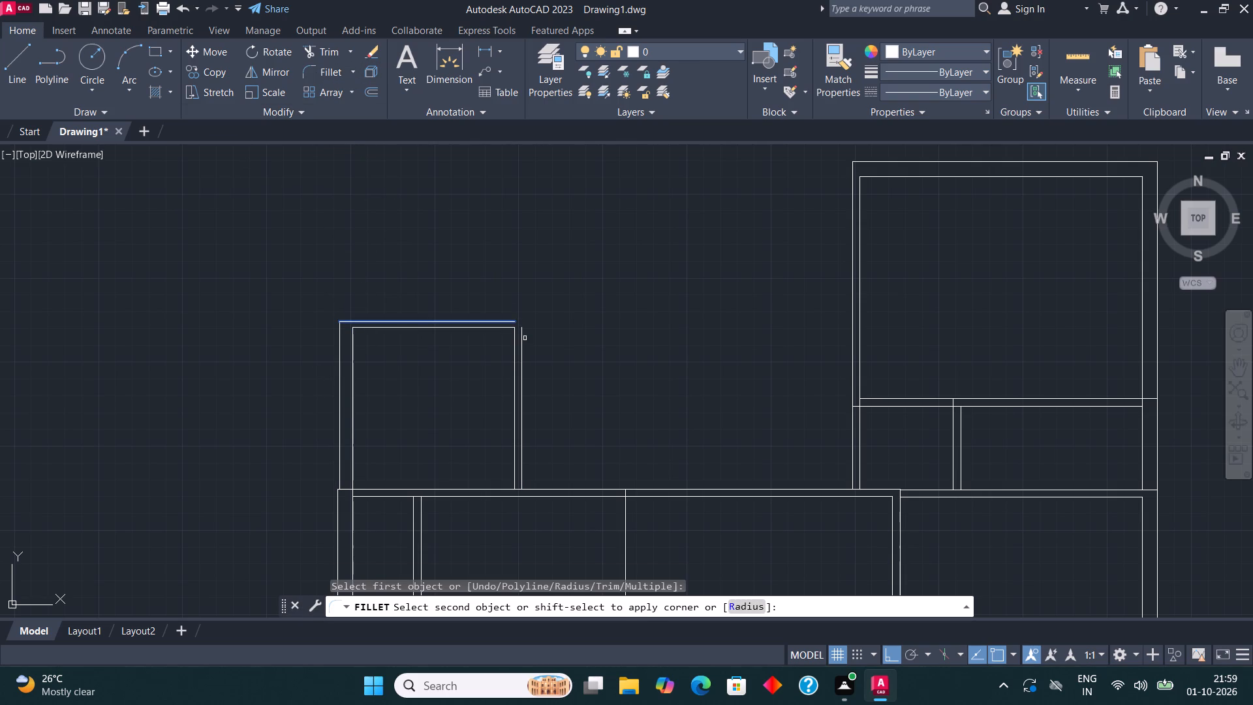
left_click(524, 338)
left_click(523, 334)
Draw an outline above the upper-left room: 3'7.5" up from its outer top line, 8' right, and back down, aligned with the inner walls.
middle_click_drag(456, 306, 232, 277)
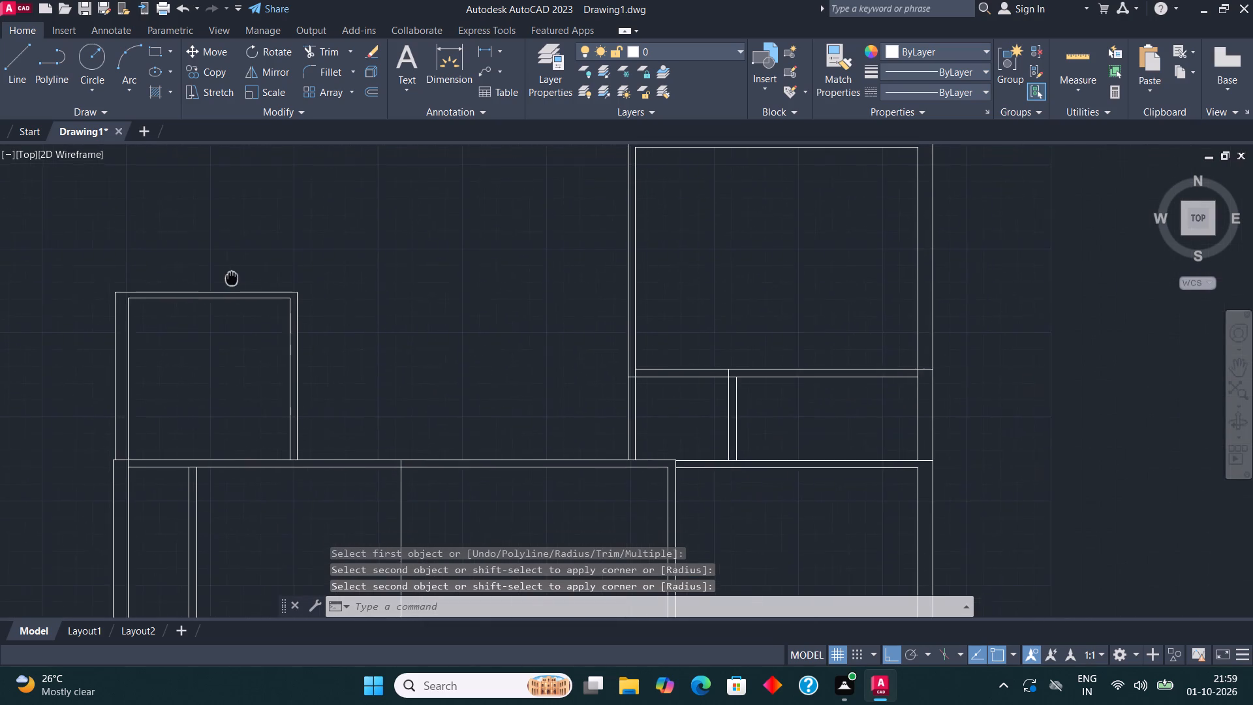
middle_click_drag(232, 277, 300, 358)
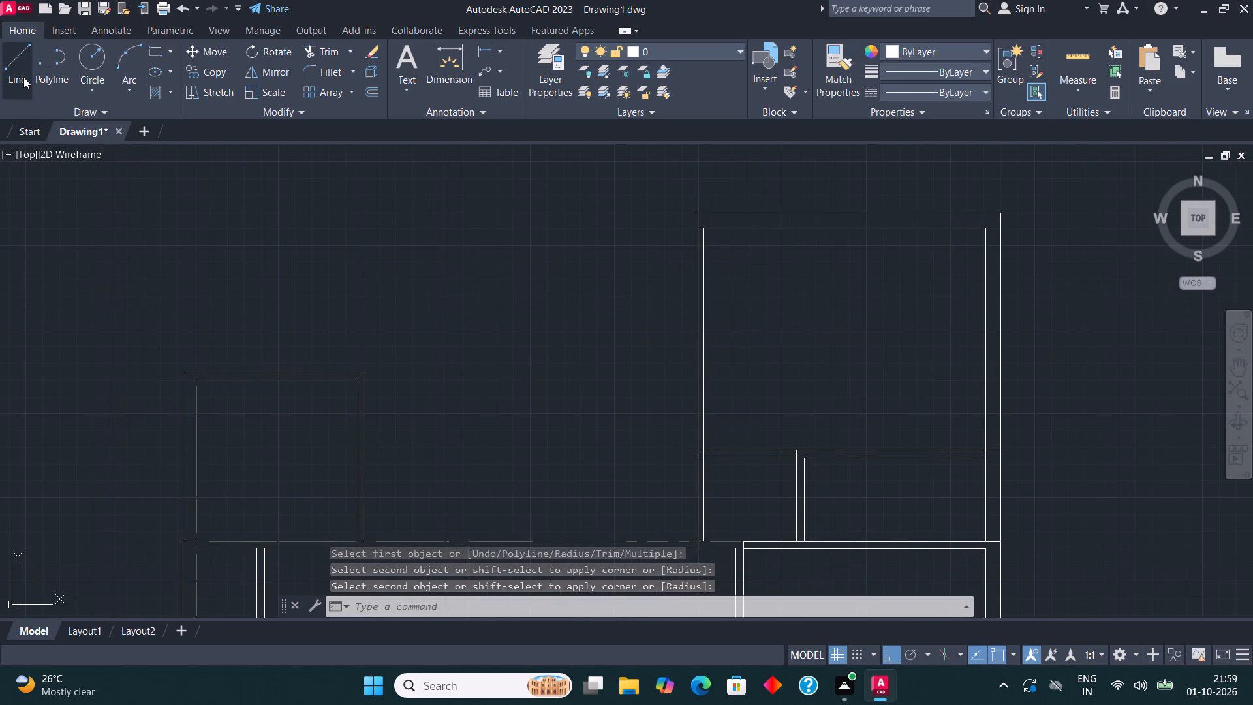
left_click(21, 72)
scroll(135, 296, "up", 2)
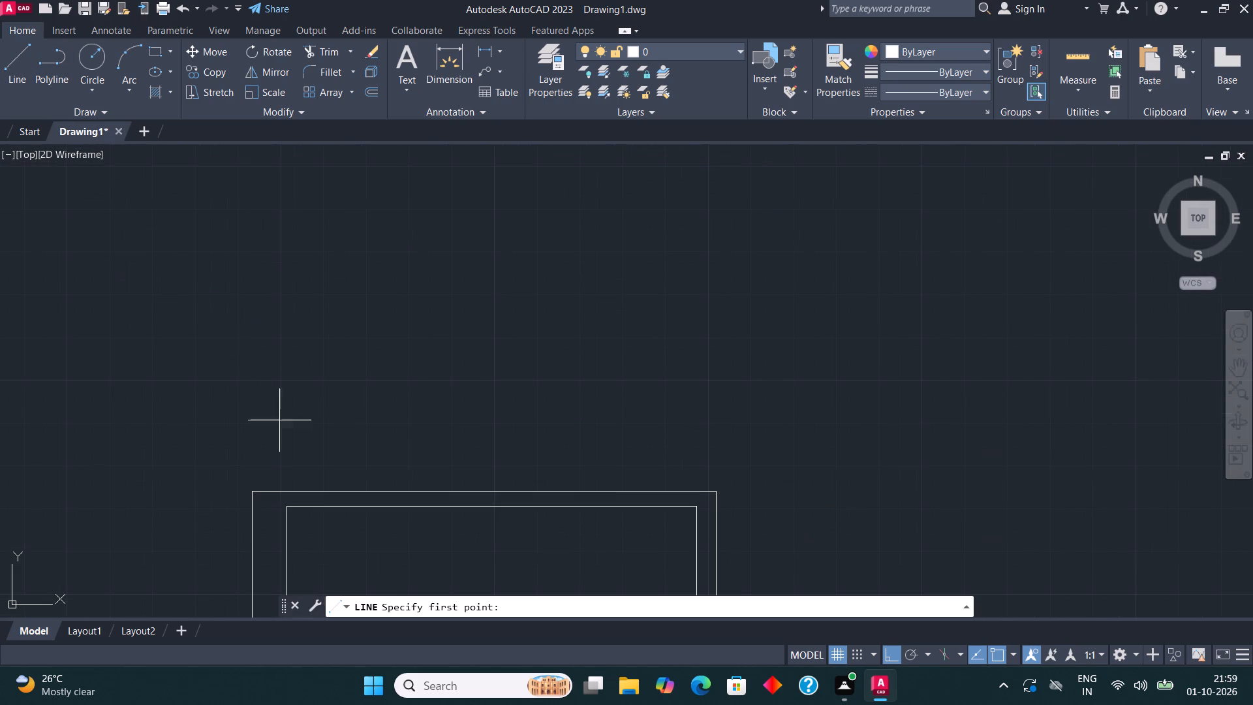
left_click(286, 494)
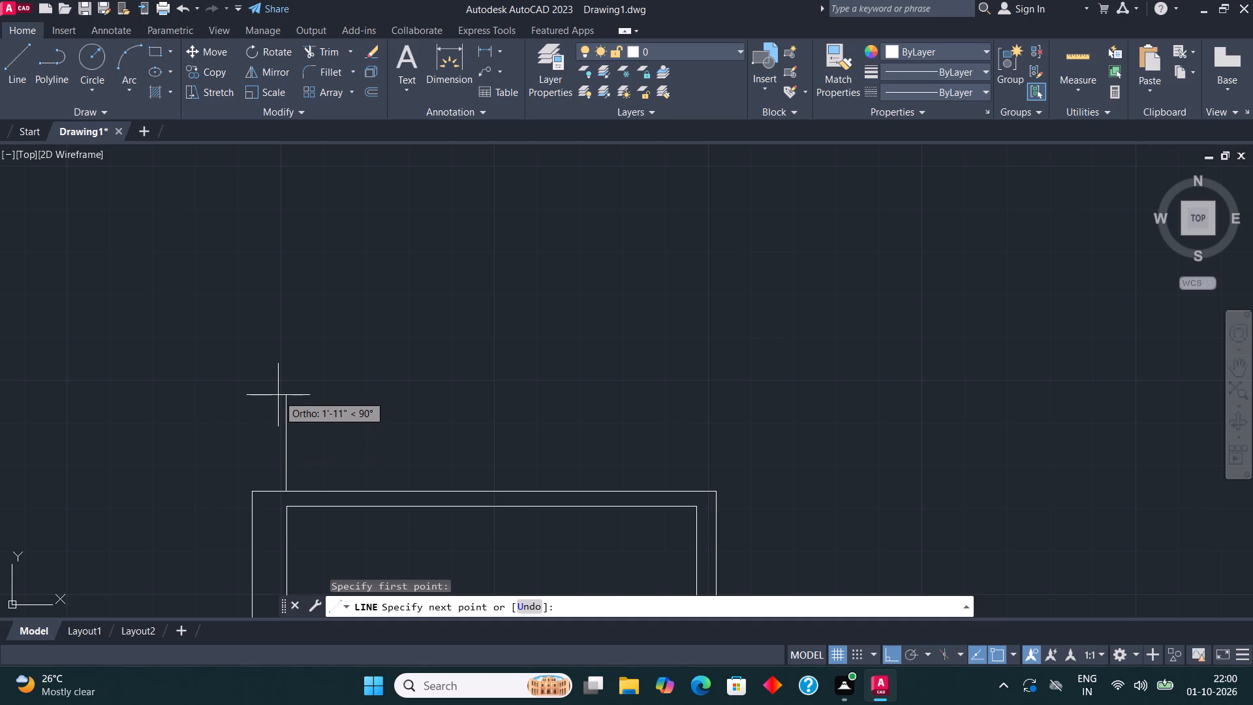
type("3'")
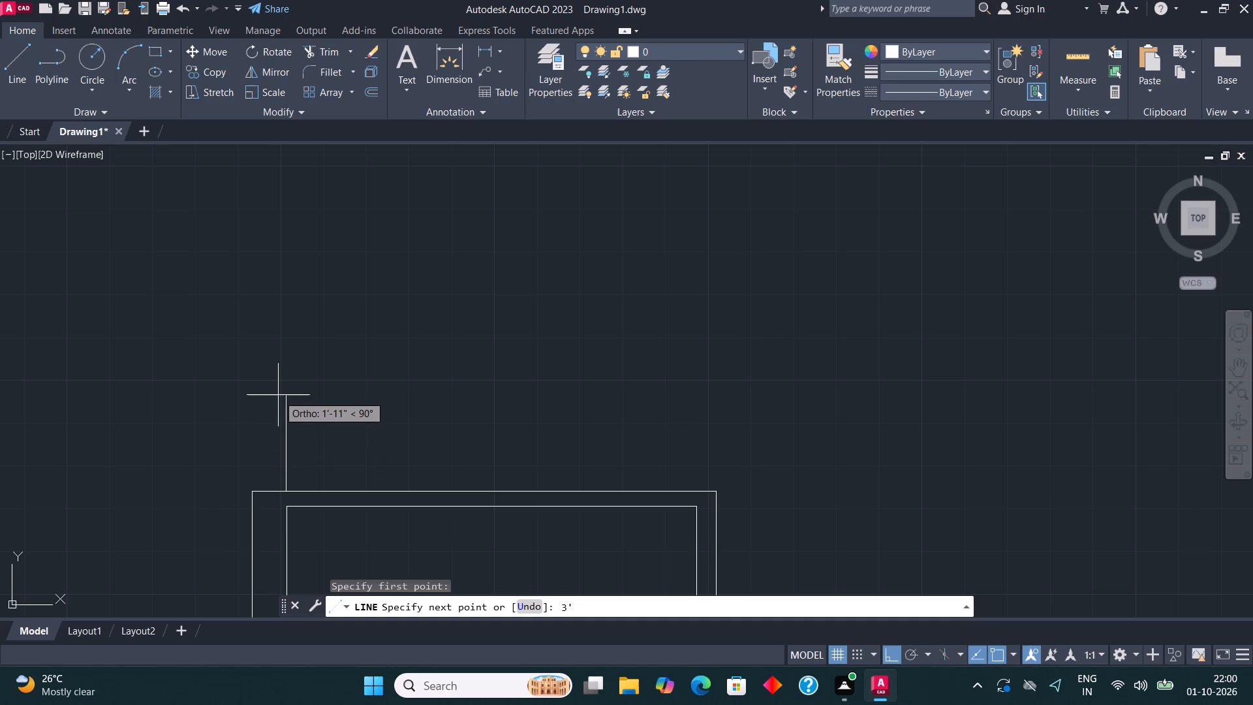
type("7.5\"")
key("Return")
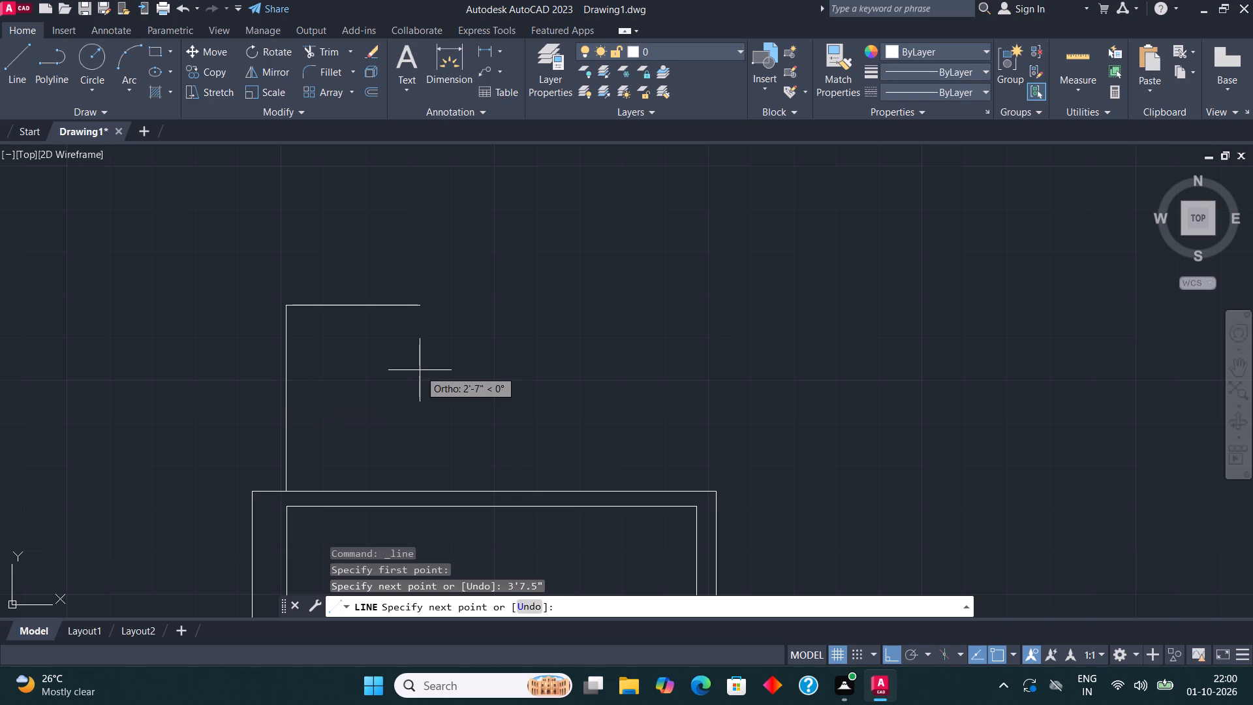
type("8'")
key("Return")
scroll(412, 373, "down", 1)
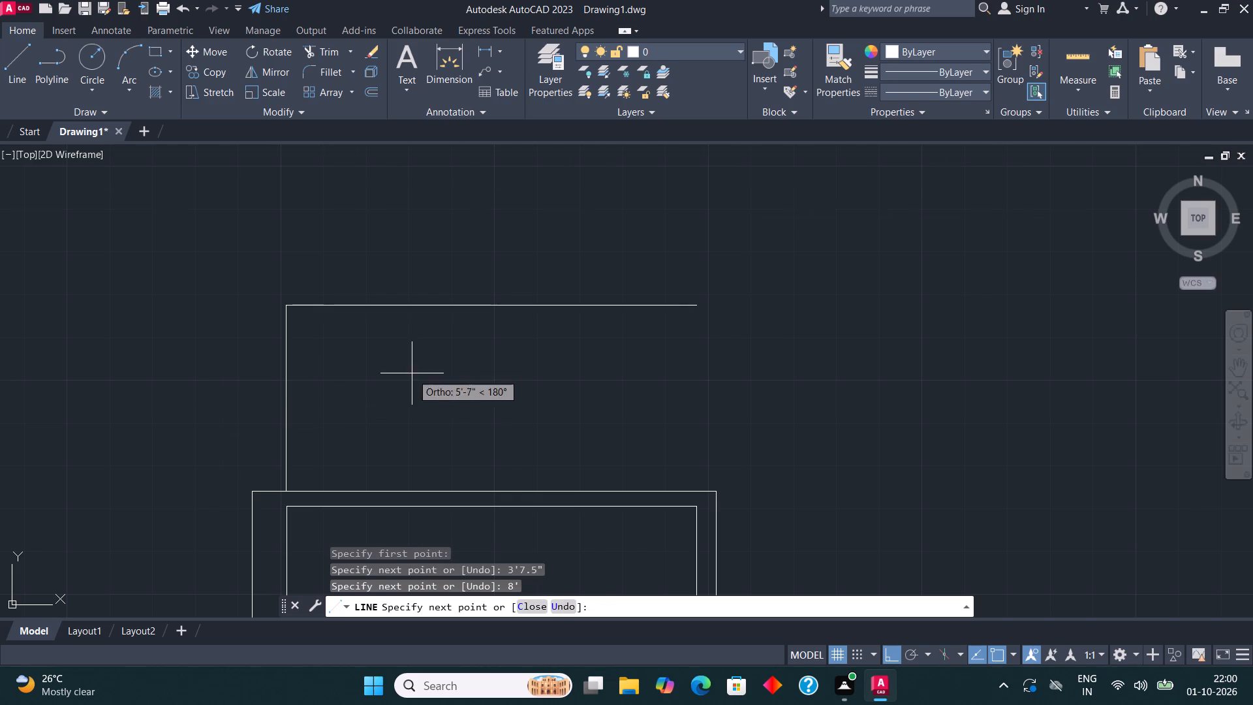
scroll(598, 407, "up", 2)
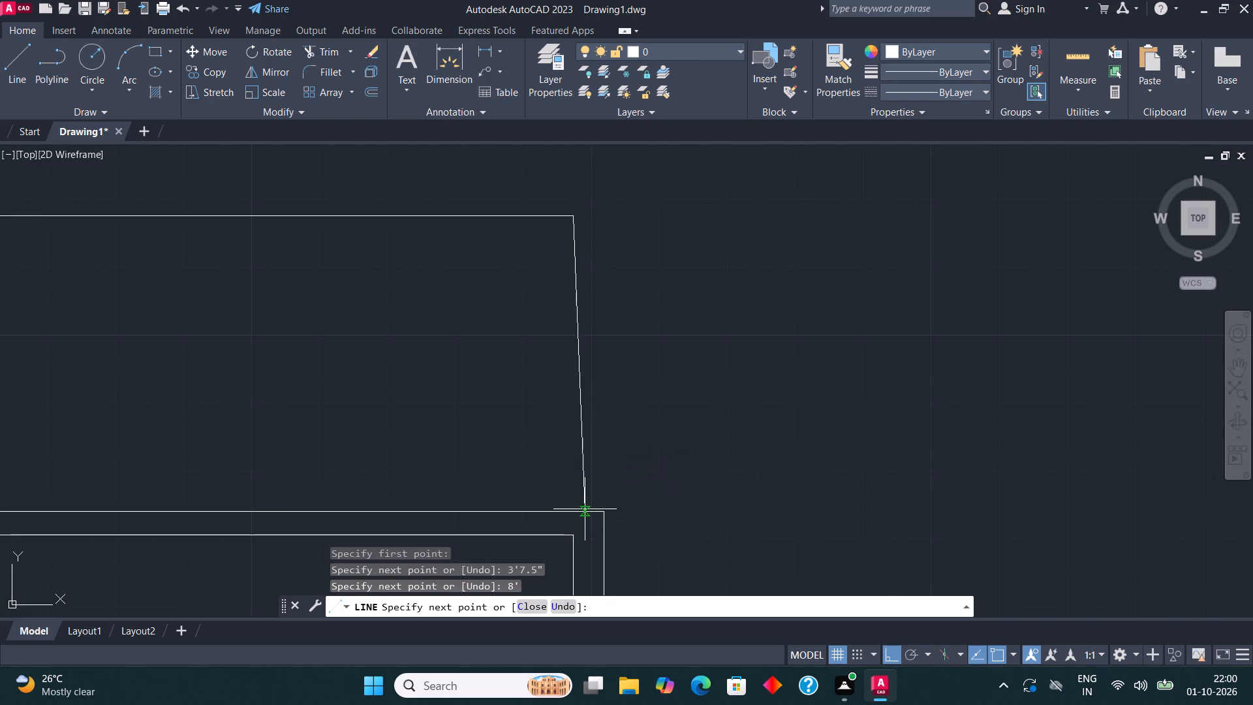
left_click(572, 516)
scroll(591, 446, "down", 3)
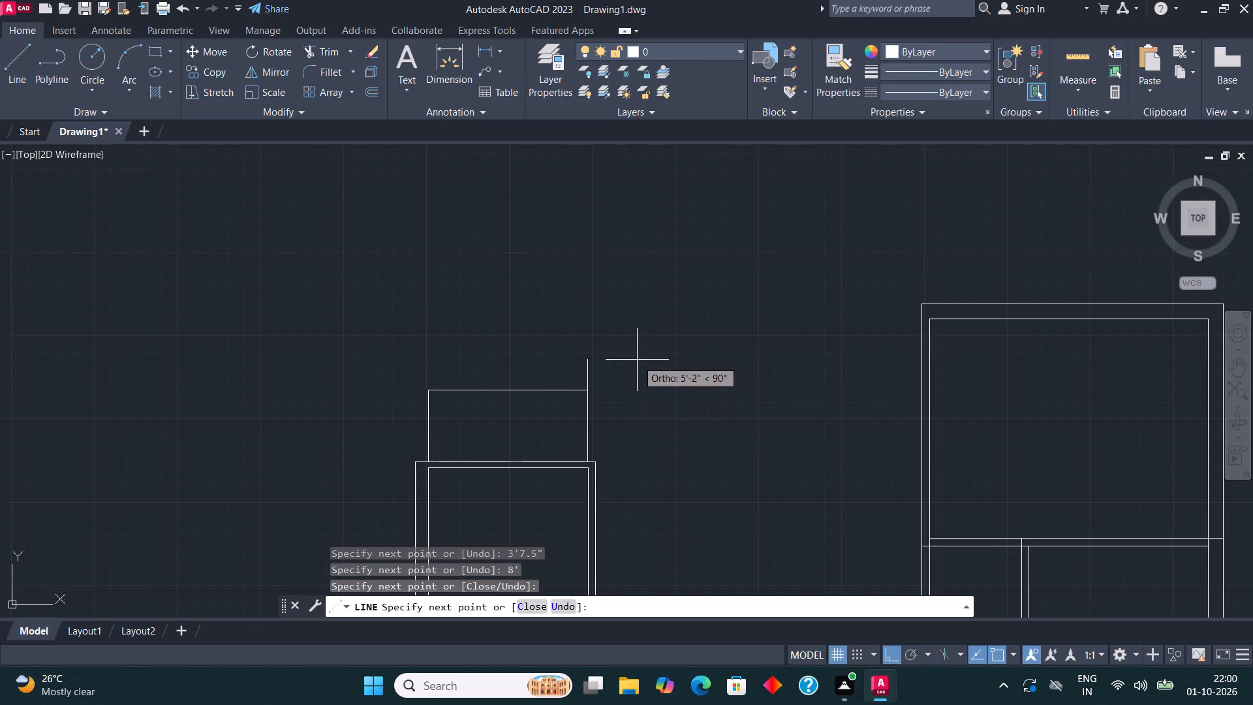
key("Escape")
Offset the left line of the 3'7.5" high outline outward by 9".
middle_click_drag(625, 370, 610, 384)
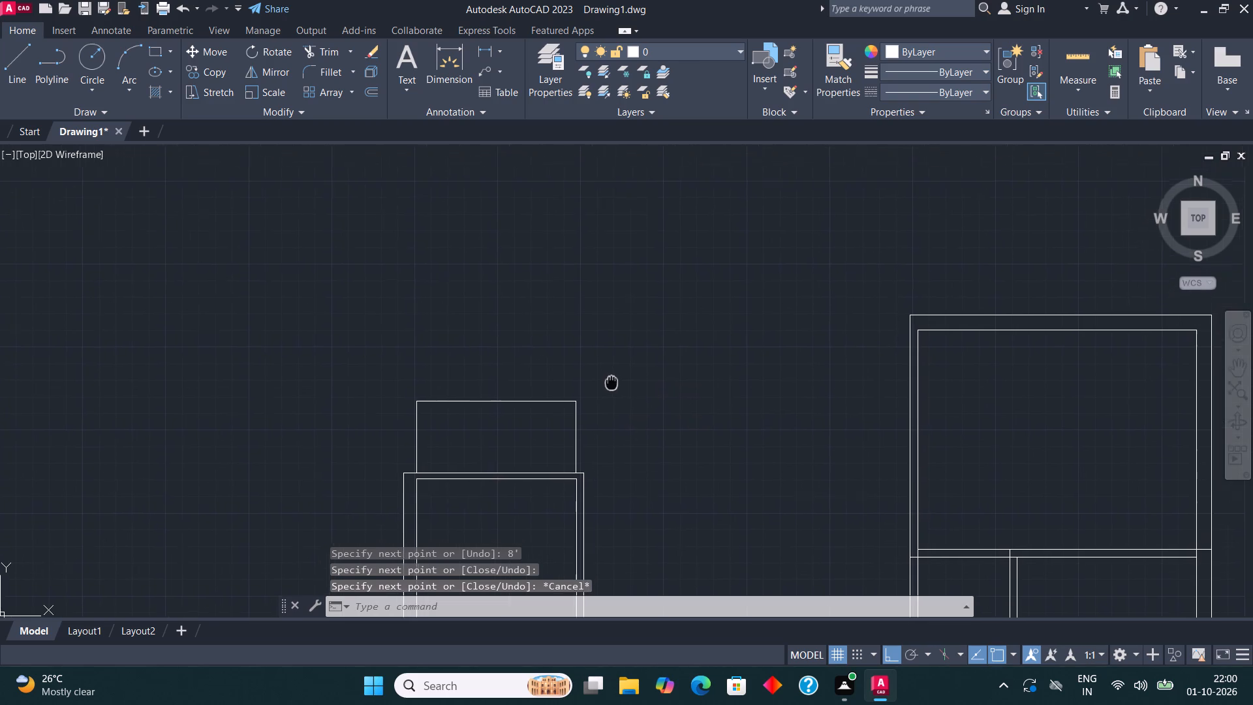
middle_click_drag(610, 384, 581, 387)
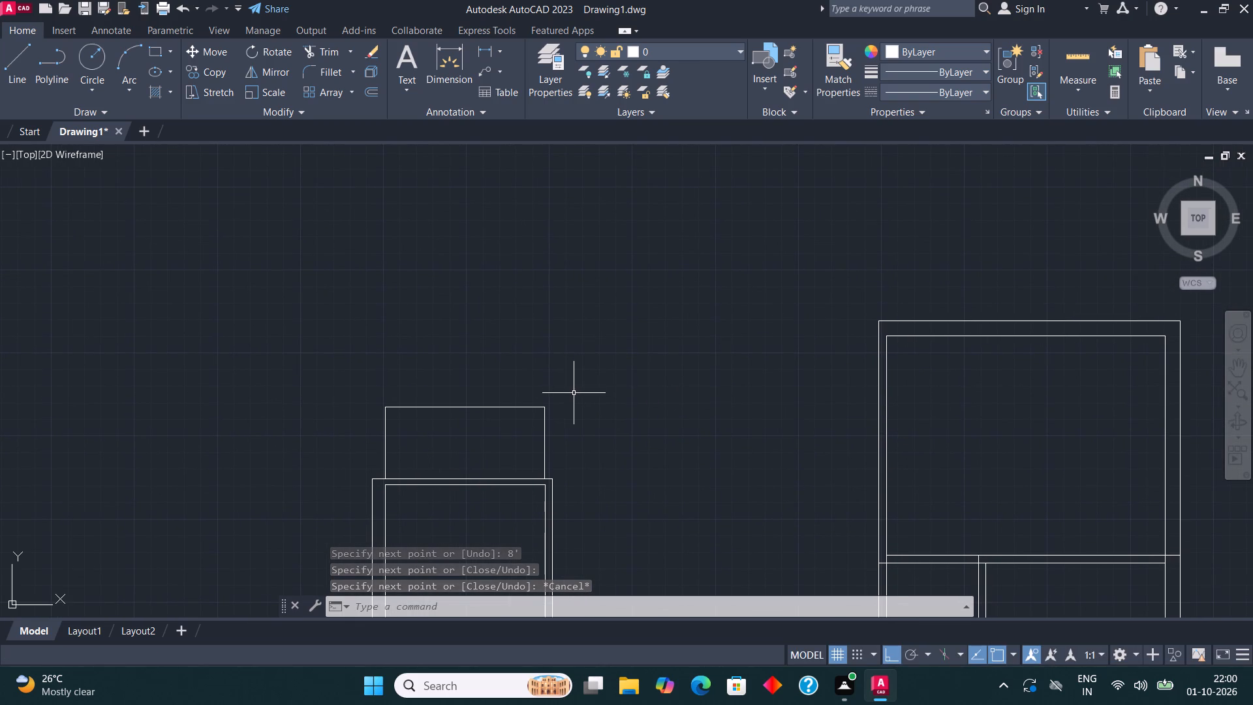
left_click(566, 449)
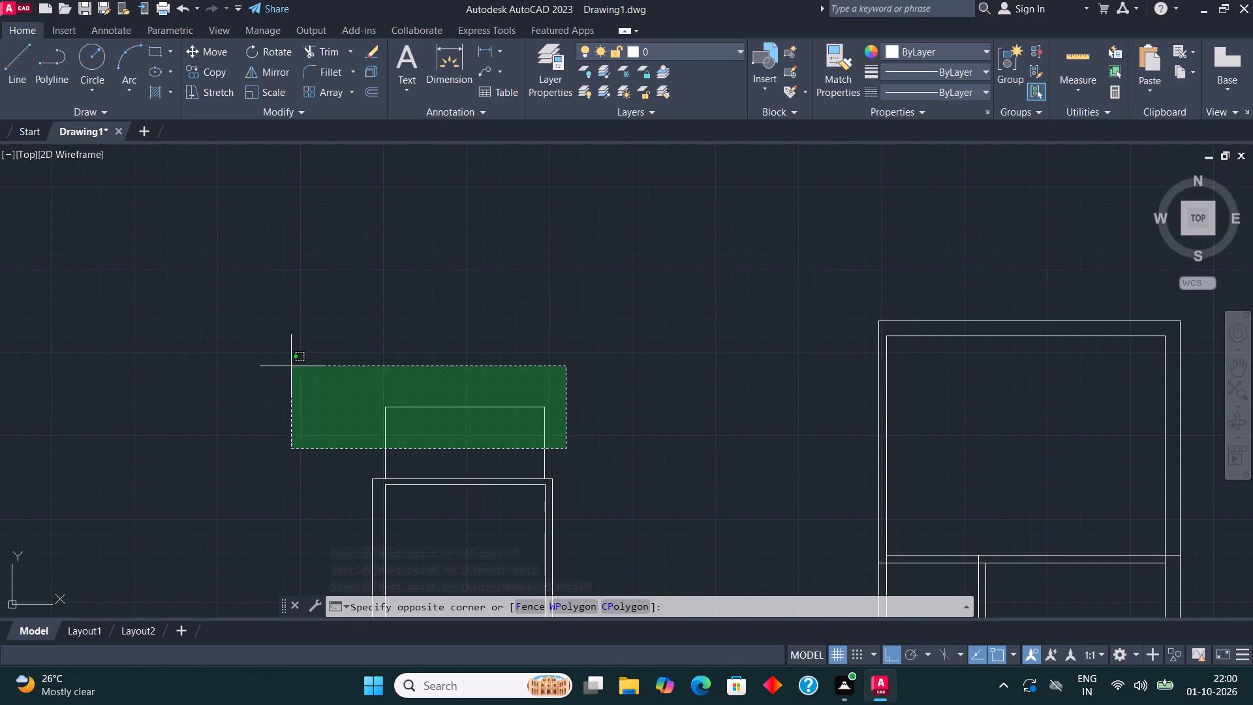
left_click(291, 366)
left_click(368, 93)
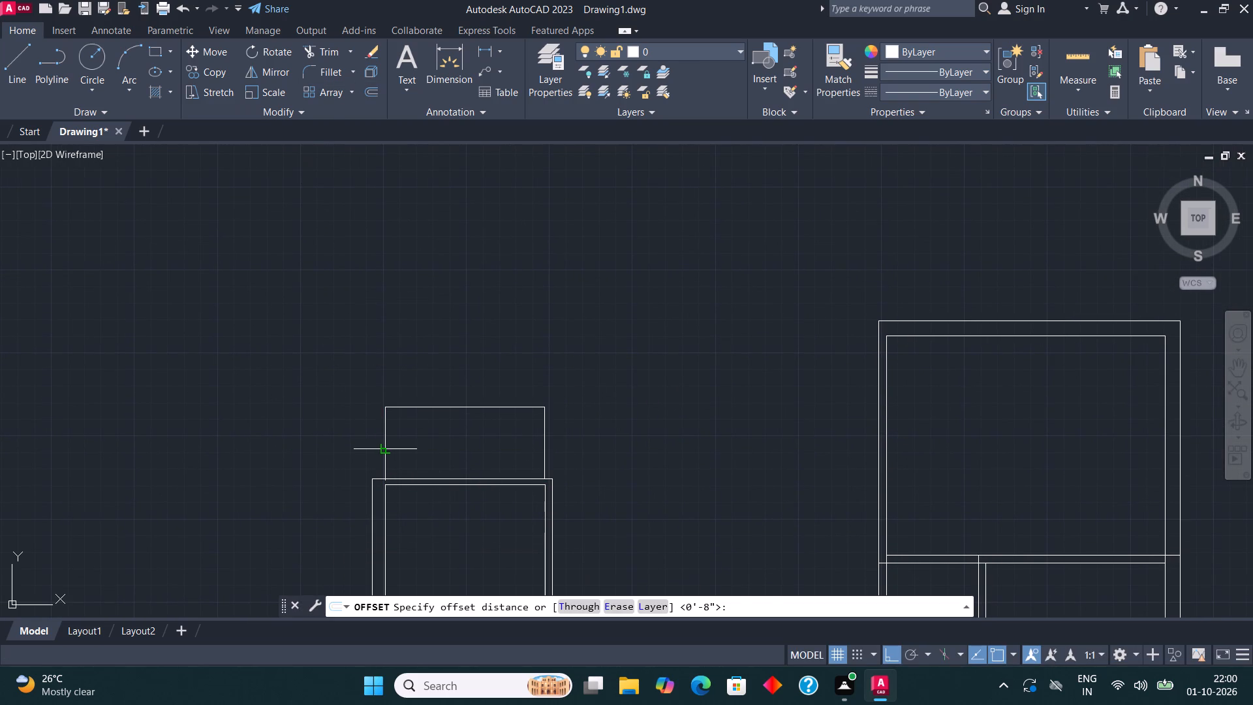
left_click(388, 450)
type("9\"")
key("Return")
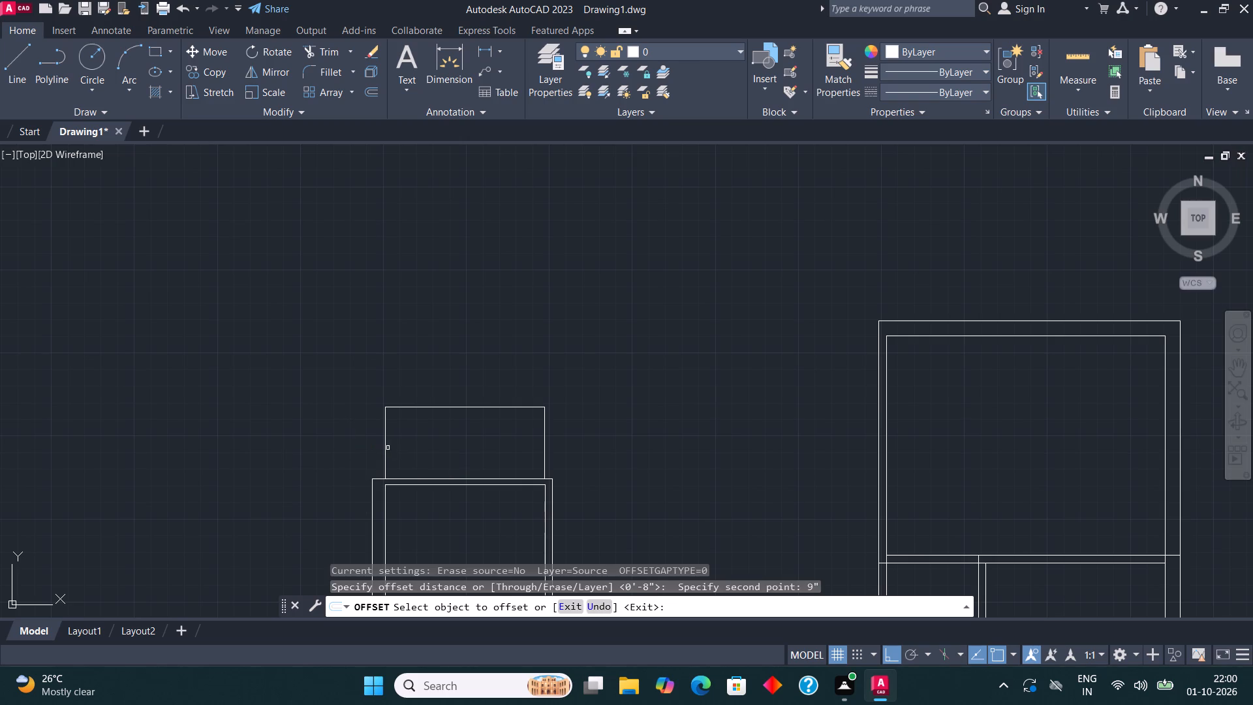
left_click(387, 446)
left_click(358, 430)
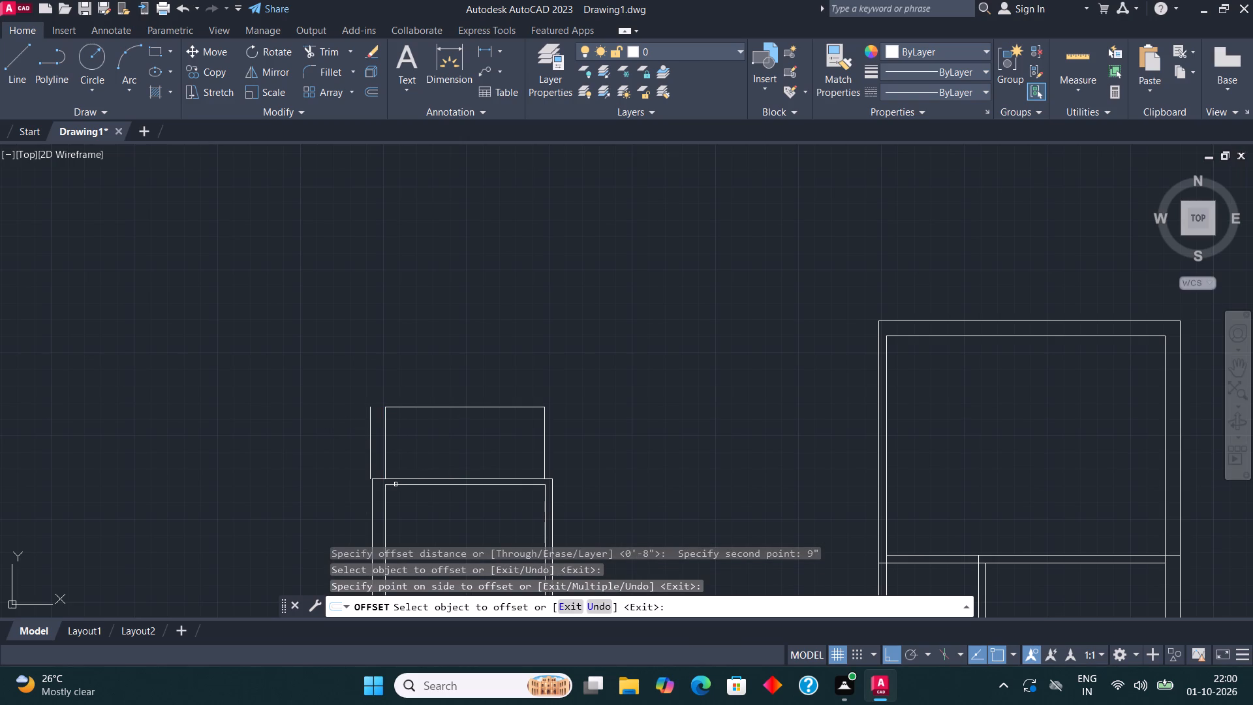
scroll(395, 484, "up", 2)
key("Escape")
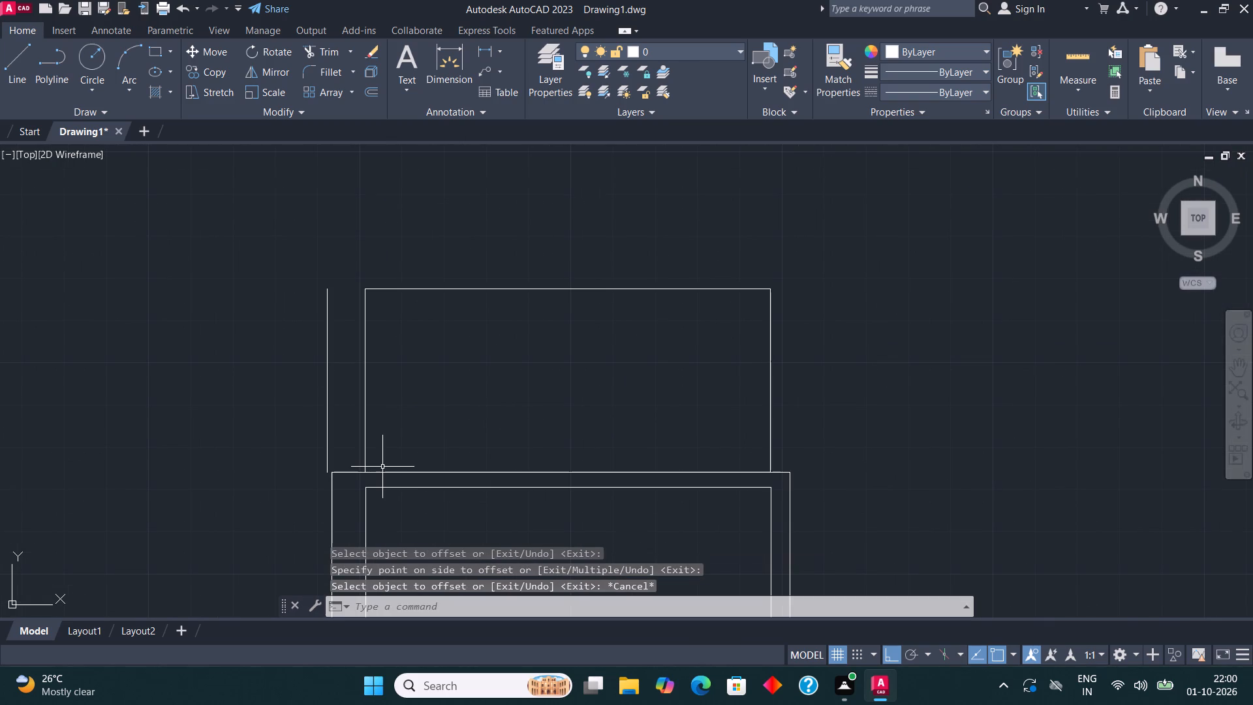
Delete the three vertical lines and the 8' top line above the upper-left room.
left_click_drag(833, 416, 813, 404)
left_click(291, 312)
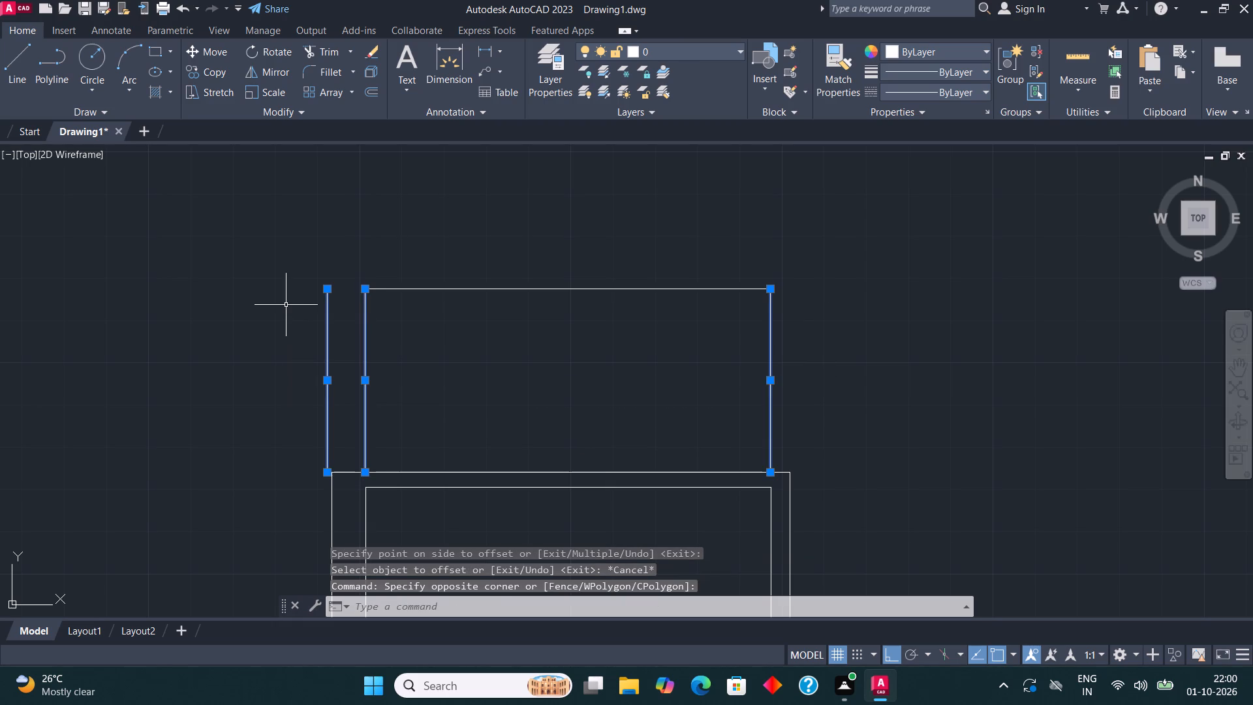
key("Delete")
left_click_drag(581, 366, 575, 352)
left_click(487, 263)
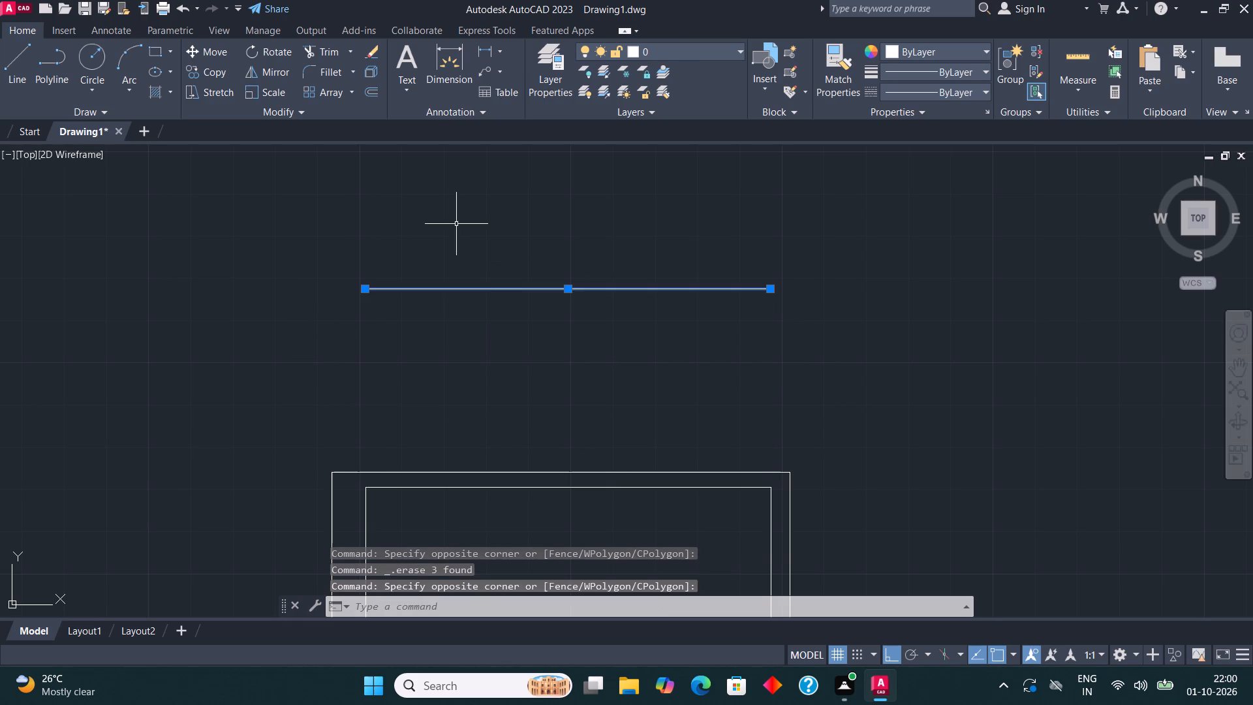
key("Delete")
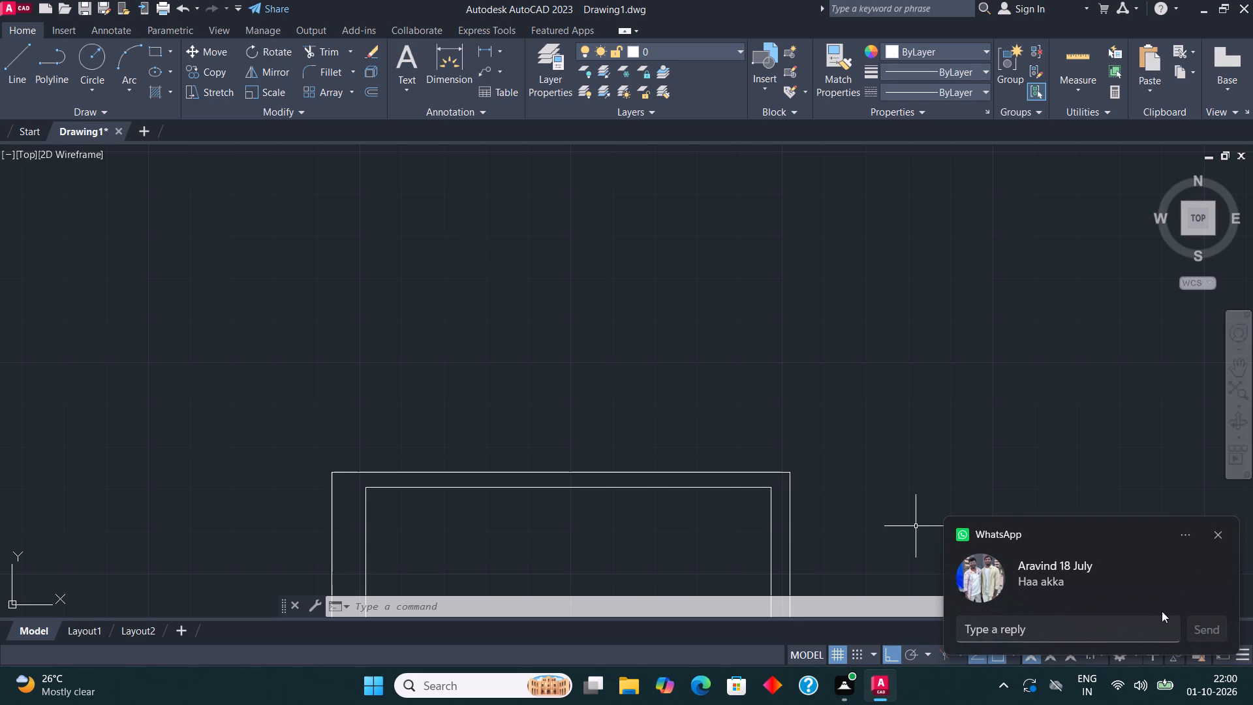
Draw a line up from the upper-left room's inner top-left corner to its outer top line, continuing 3'7.5" above it.
left_click(1218, 530)
middle_click_drag(356, 305, 325, 255)
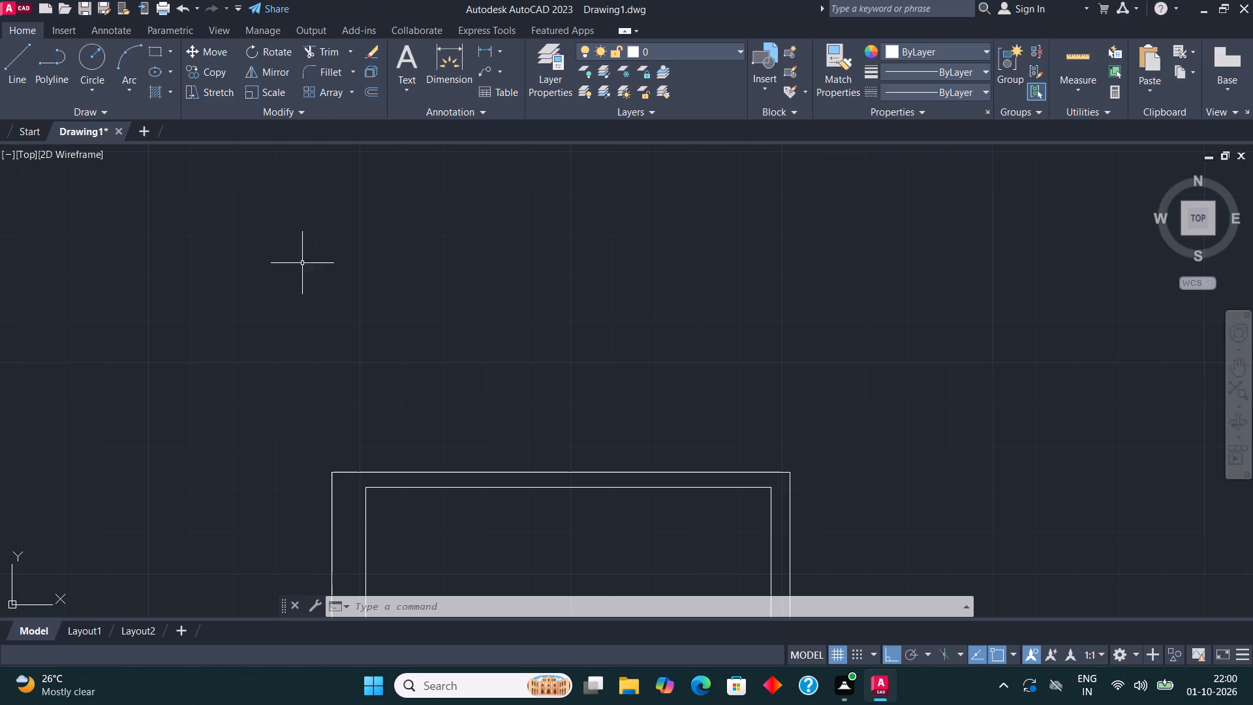
middle_click_drag(318, 459, 304, 272)
left_click(29, 55)
left_click(0, 58)
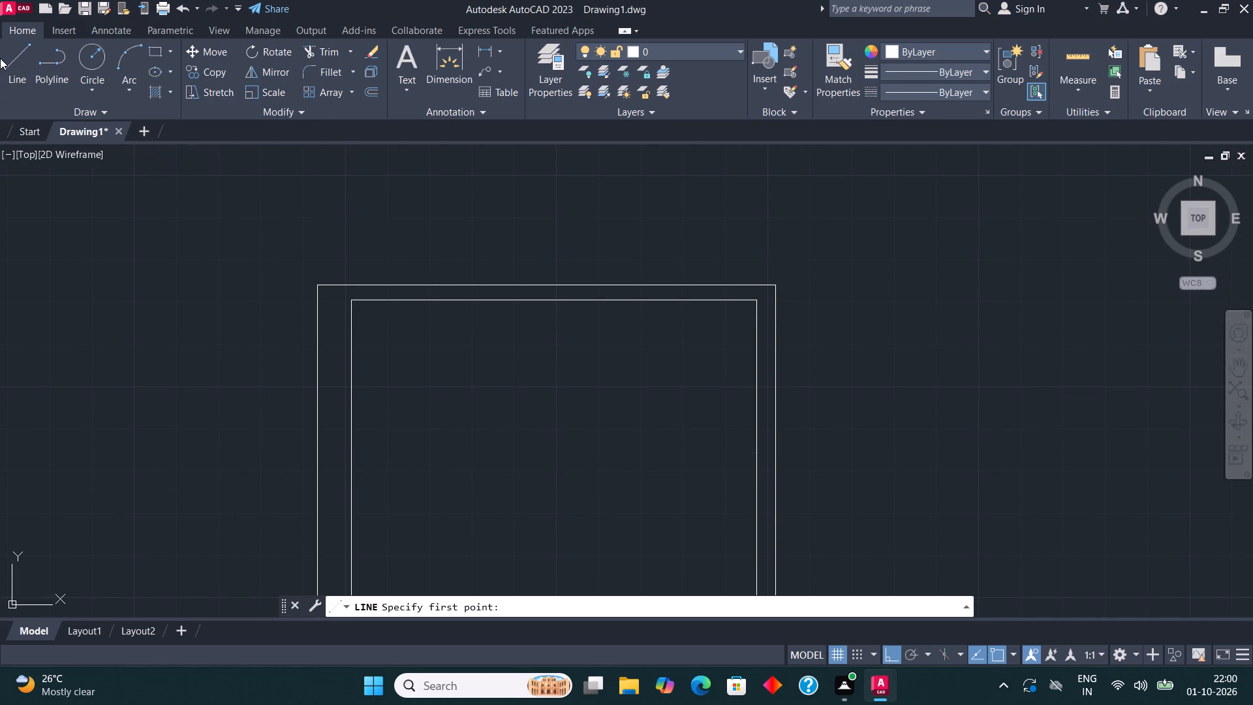
left_click(6, 62)
scroll(442, 314, "down", 3)
middle_click_drag(489, 332, 455, 296)
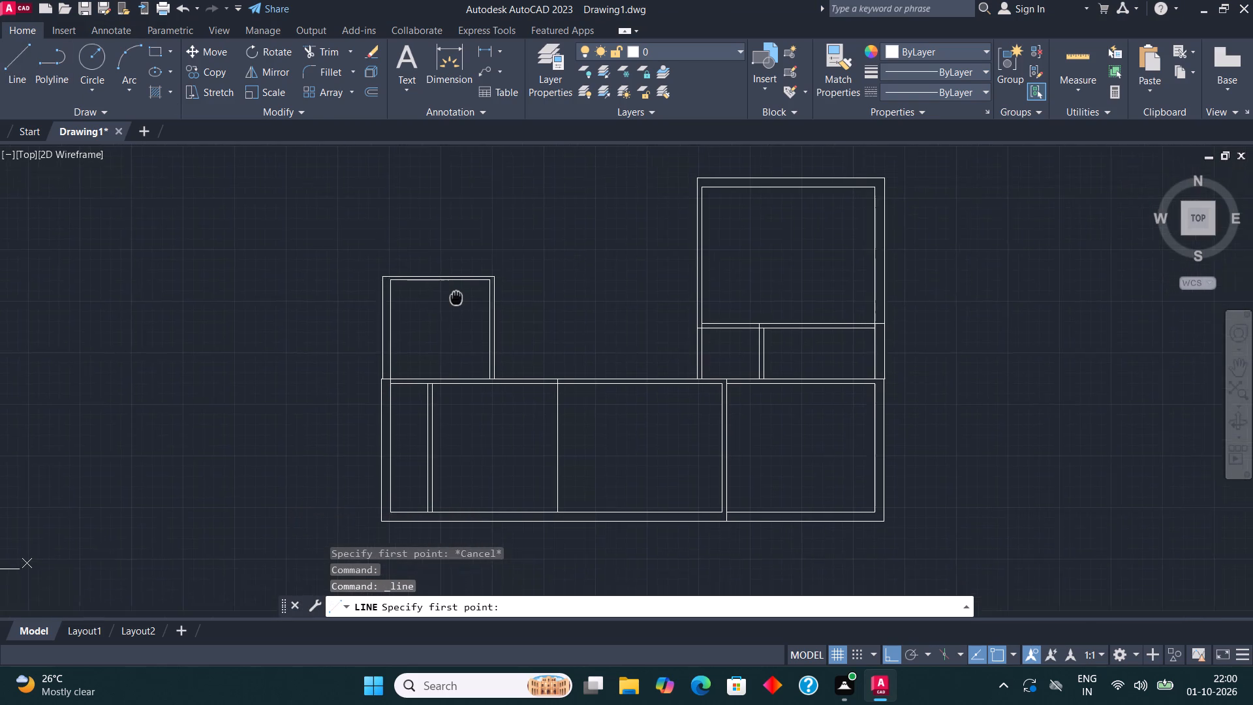
middle_click_drag(455, 296, 414, 371)
scroll(354, 327, "up", 3)
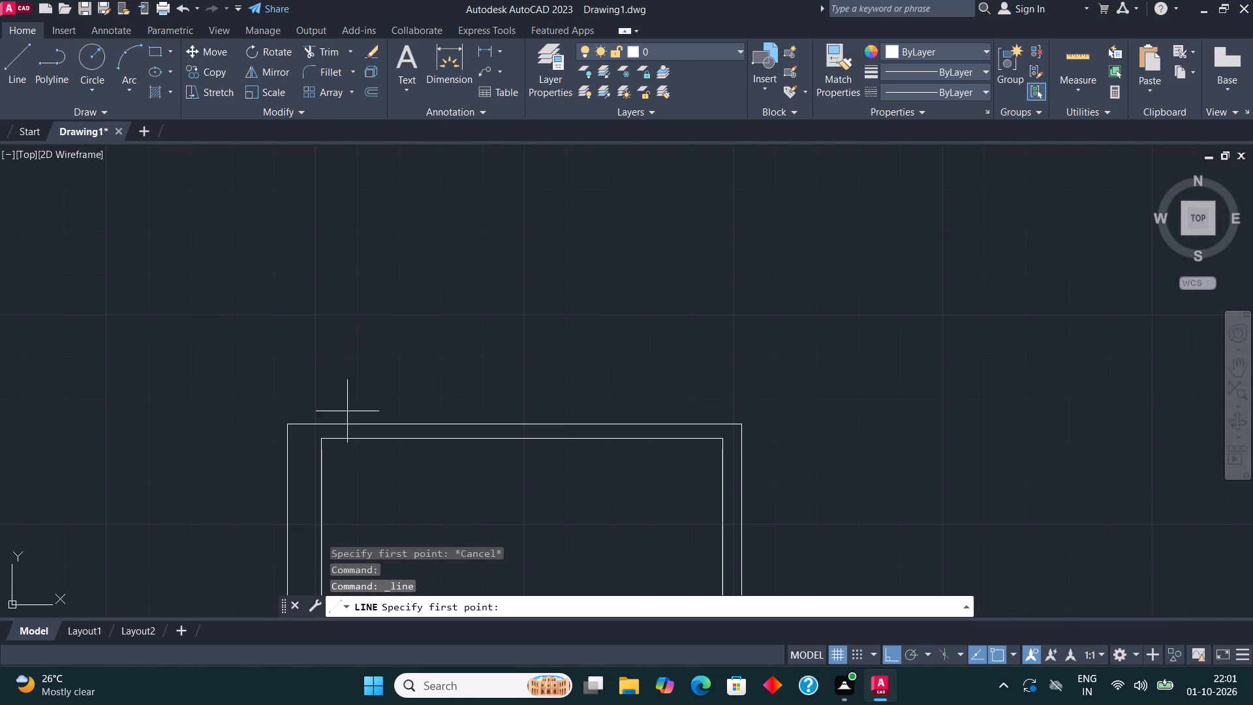
scroll(313, 446, "up", 1)
left_click(325, 431)
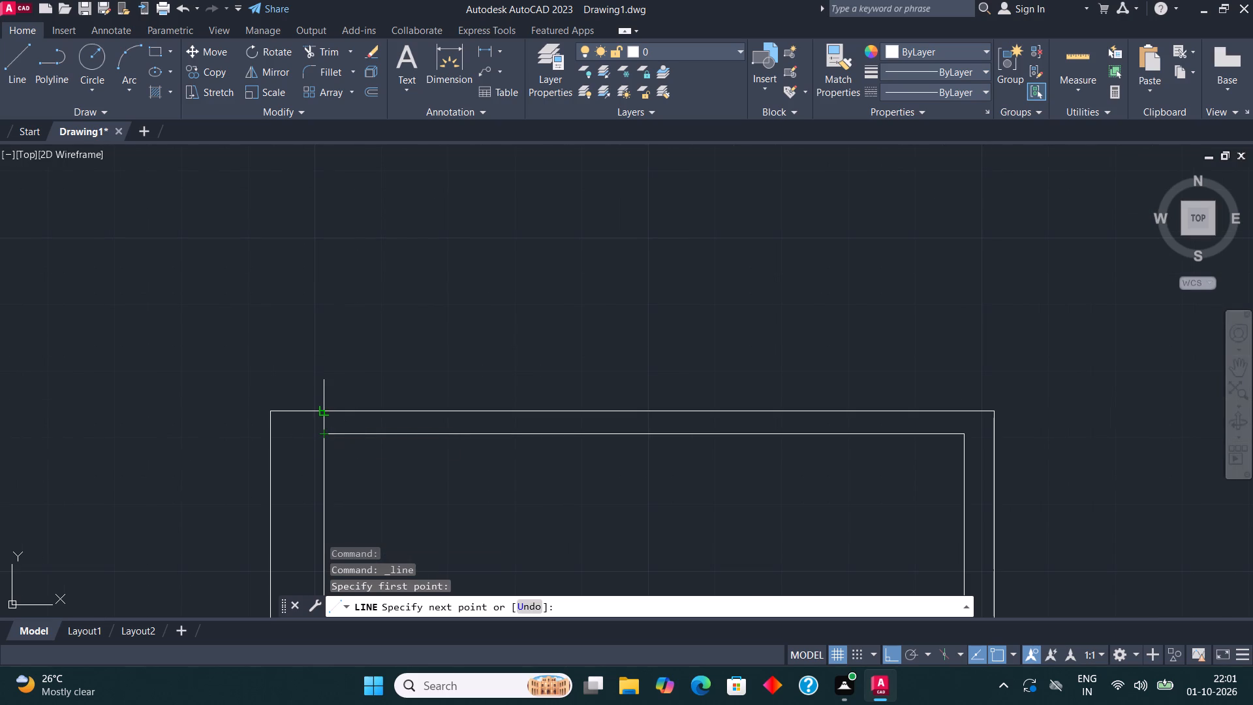
left_click(326, 407)
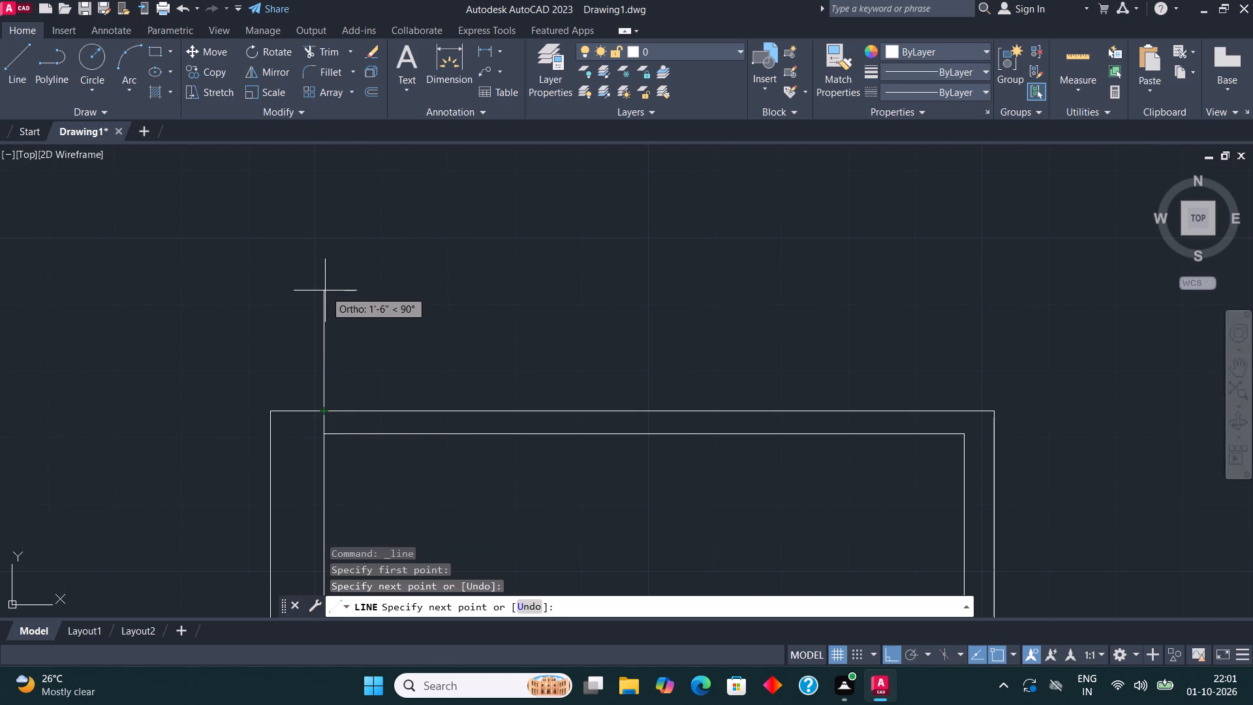
type("3'7.5\"")
key("Return")
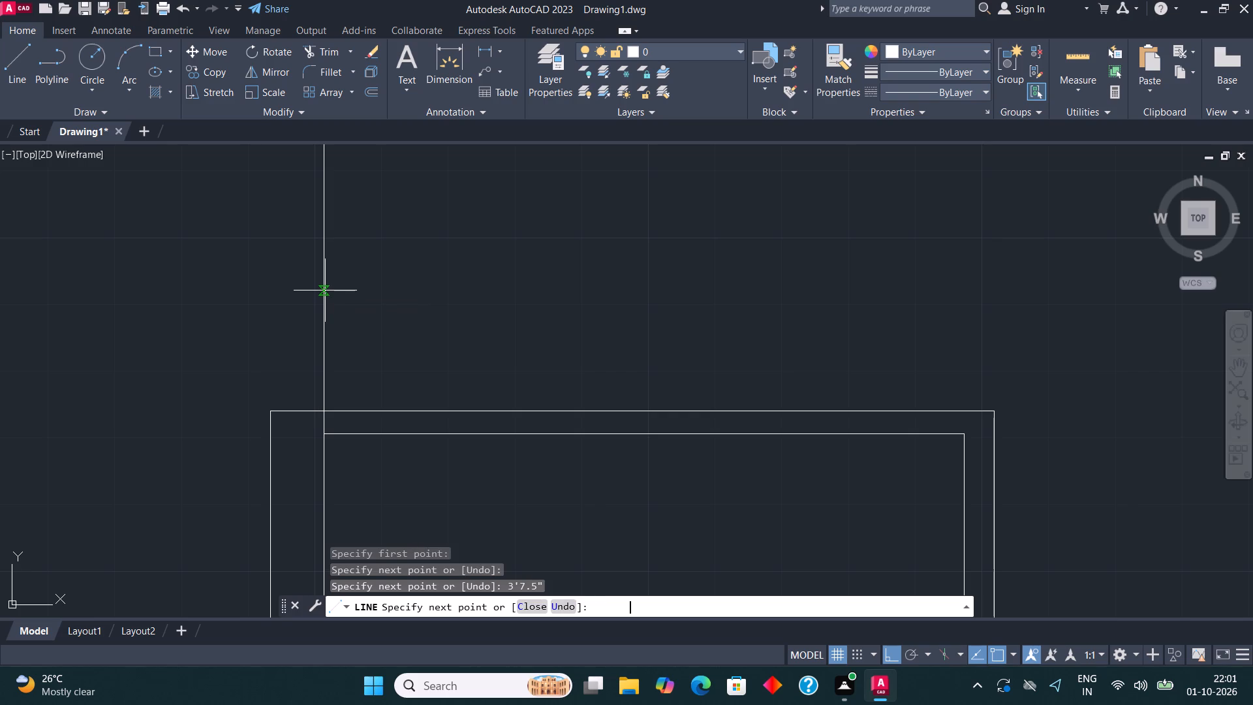
Continue the outline 8' to the right and back down to the upper-left room's inner top-right corner.
scroll(331, 304, "down", 3)
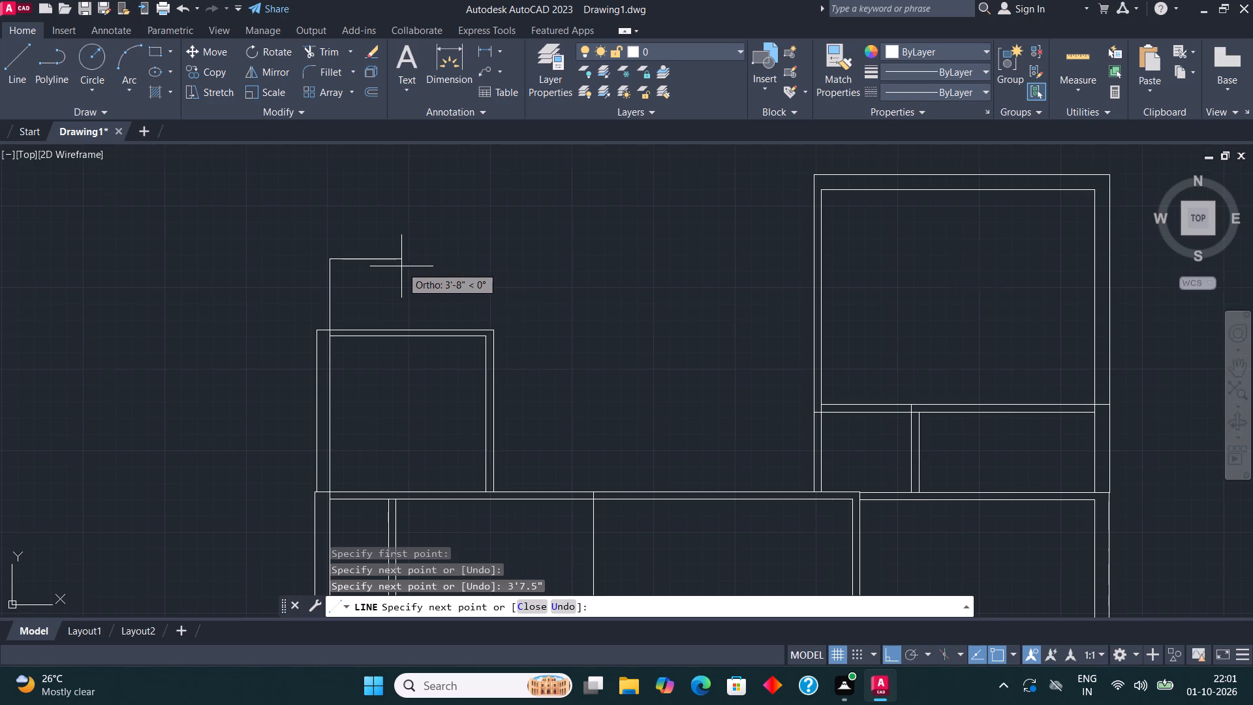
scroll(401, 266, "up", 1)
type("8'")
key("Return")
scroll(542, 371, "up", 2)
left_click(514, 386)
middle_click_drag(528, 398, 568, 423)
scroll(574, 426, "down", 4)
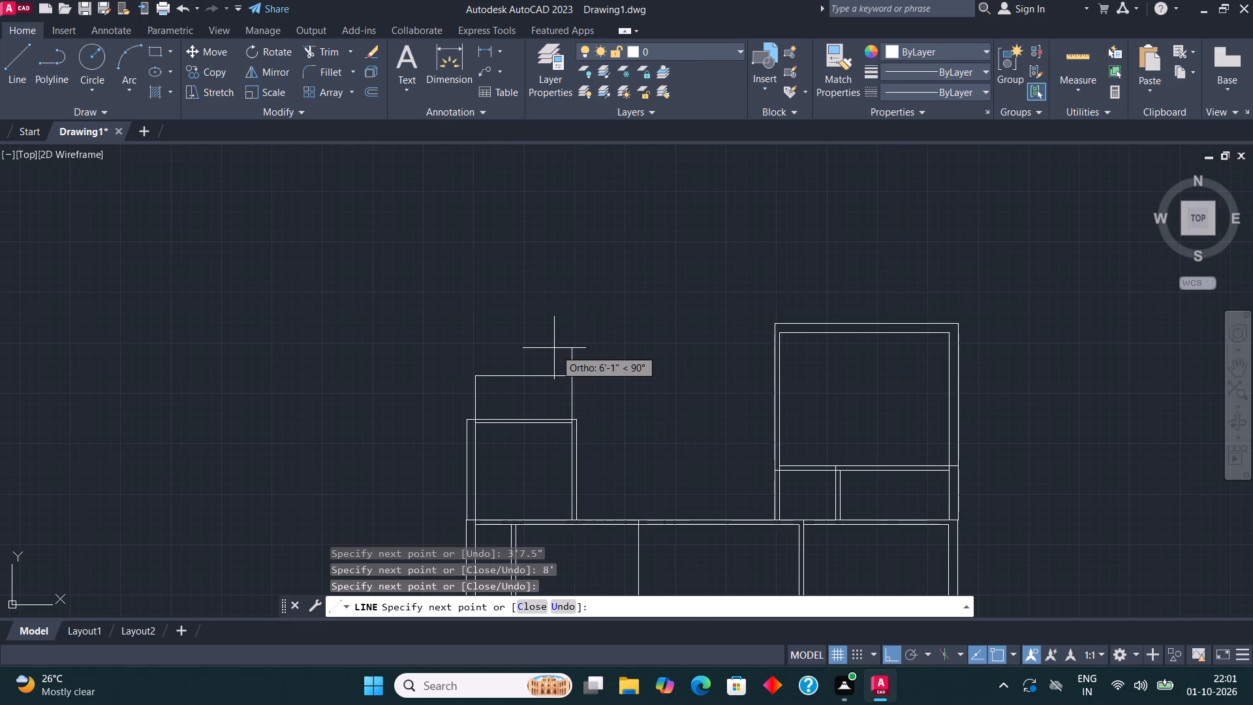
key("Escape")
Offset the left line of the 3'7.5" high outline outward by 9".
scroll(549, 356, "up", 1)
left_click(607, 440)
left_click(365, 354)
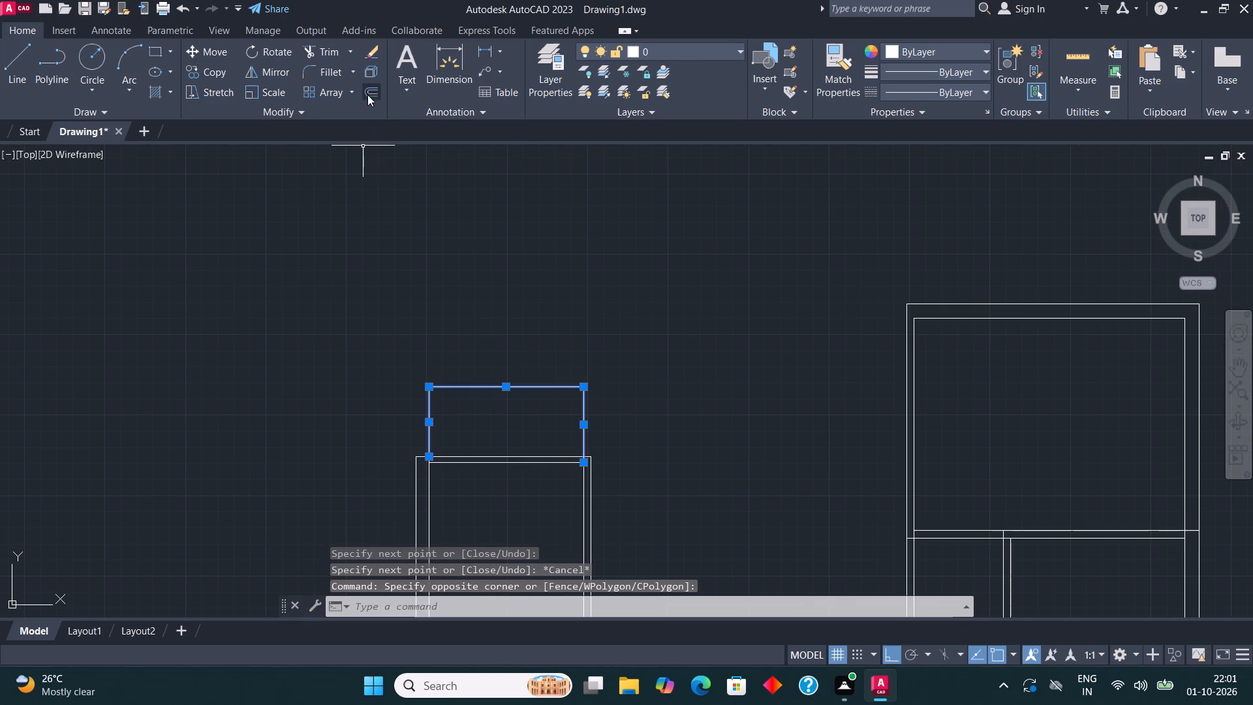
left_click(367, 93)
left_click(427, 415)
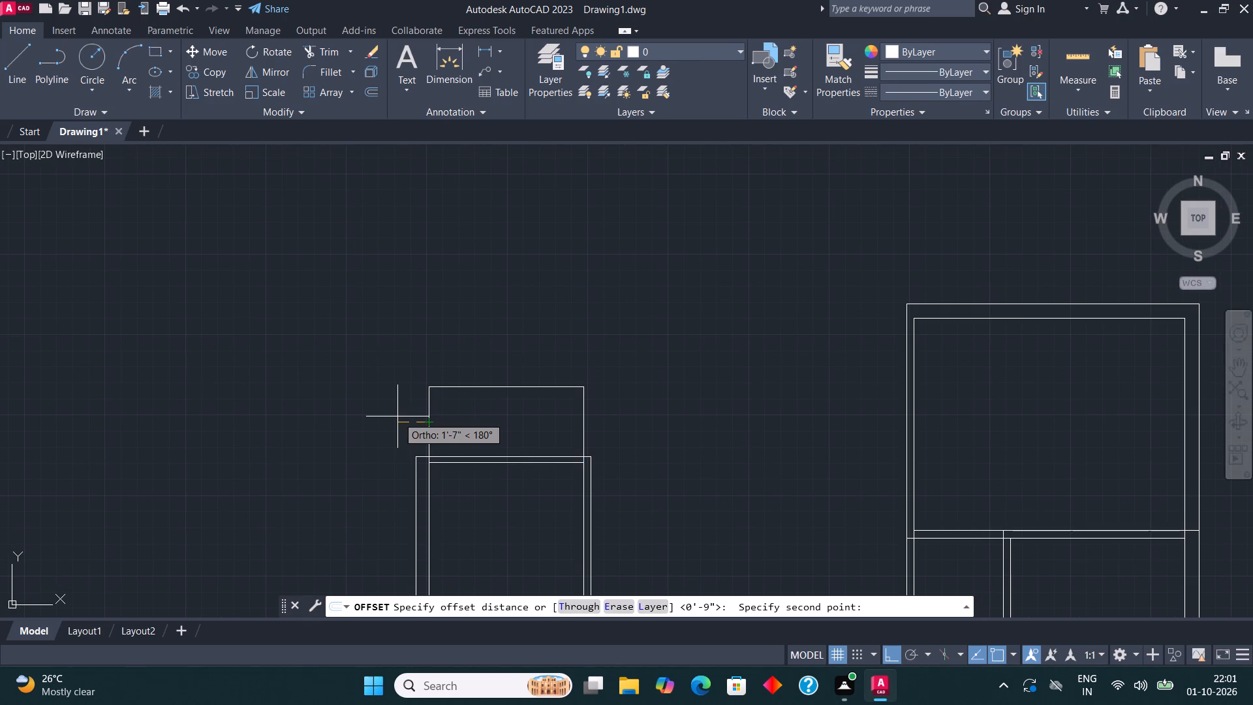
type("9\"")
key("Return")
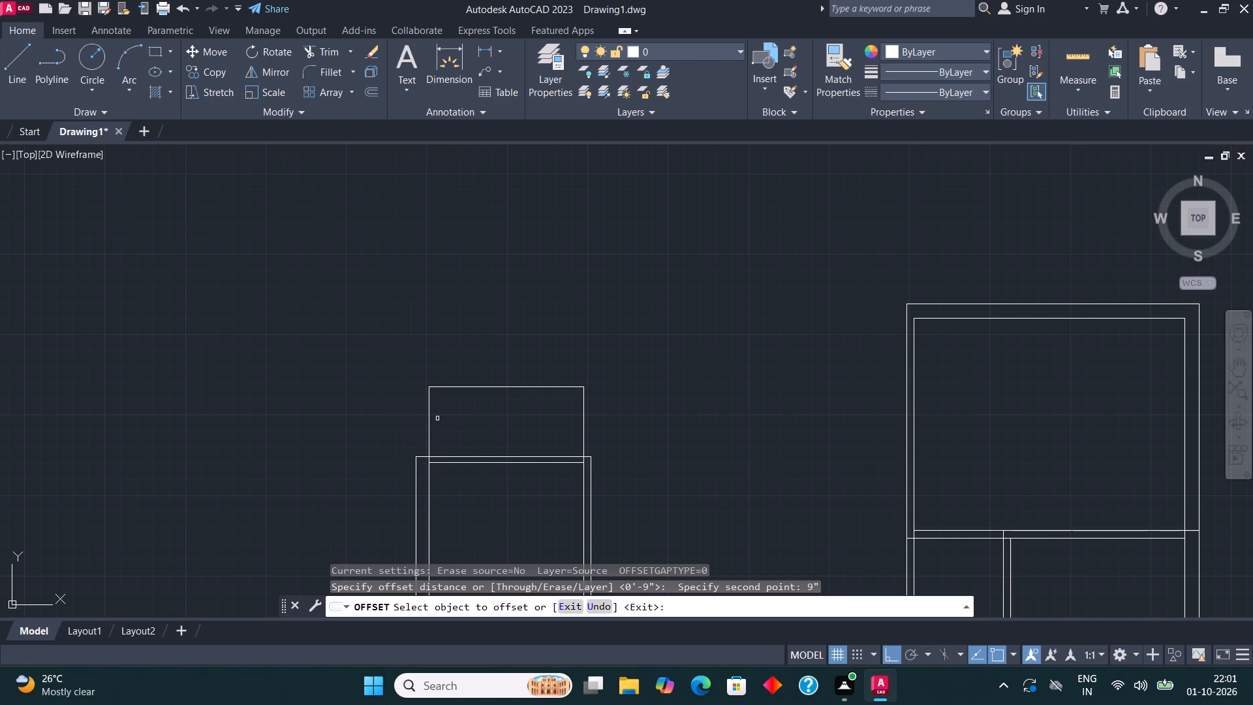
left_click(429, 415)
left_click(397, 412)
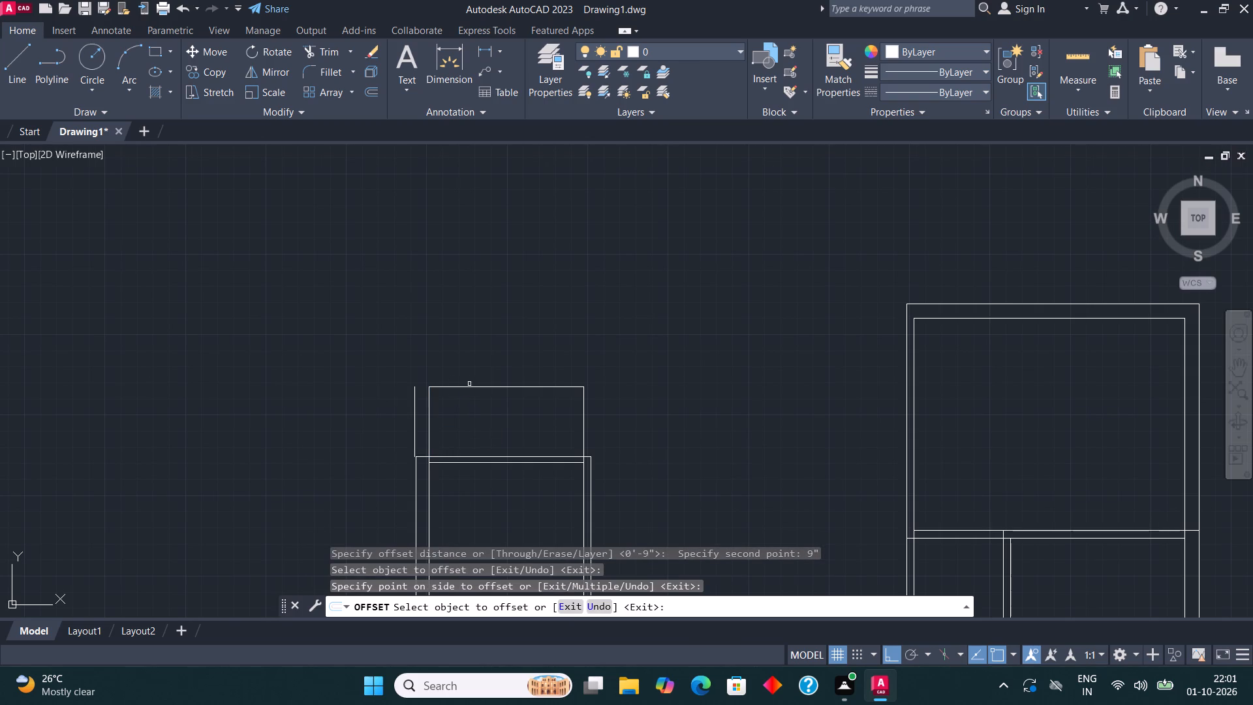
Offset the outline's 8' top line upward, keeping the 9" offset distance.
middle_click_drag(467, 383, 380, 379)
scroll(380, 420, "up", 2)
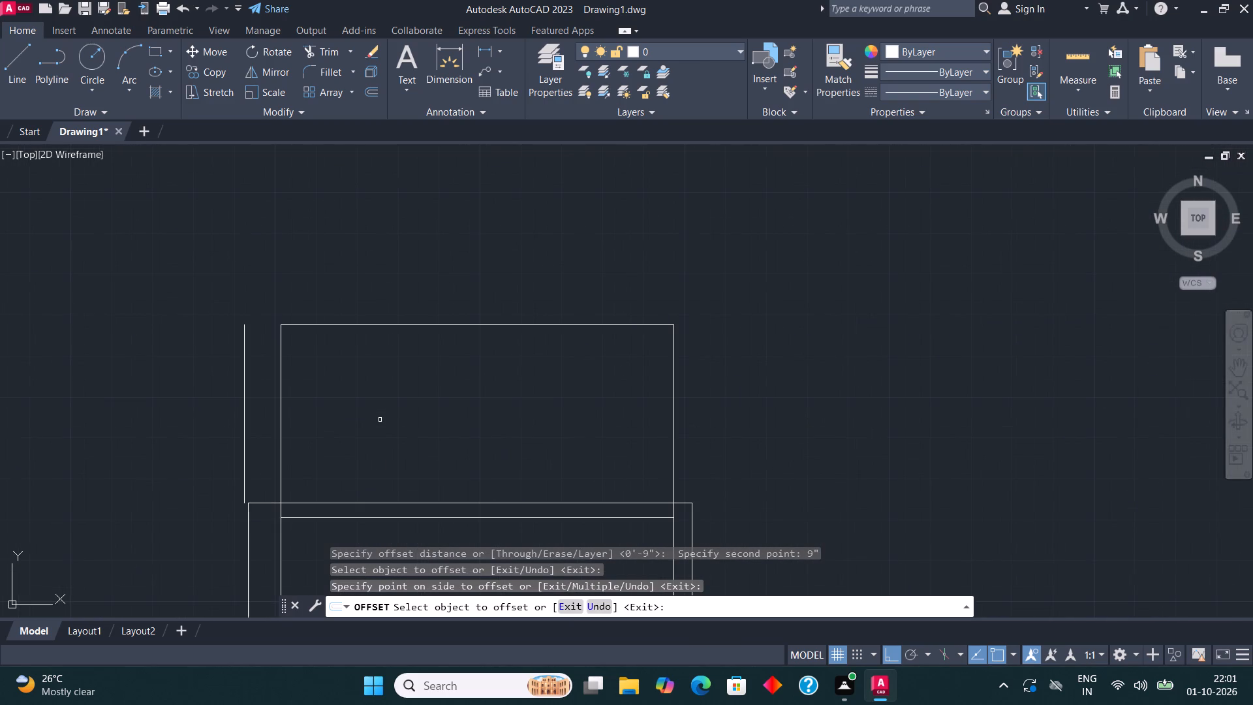
scroll(452, 373, "down", 1)
scroll(358, 469, "up", 3)
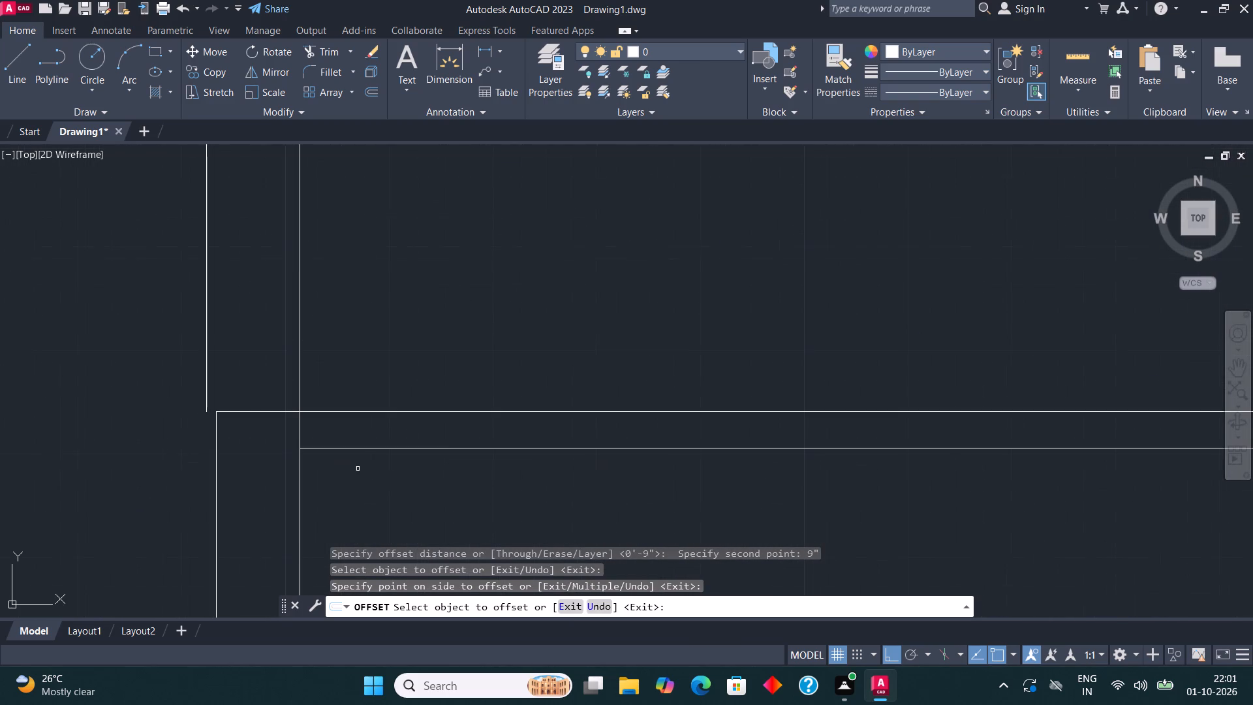
scroll(356, 461, "down", 2)
middle_click_drag(482, 269, 467, 298)
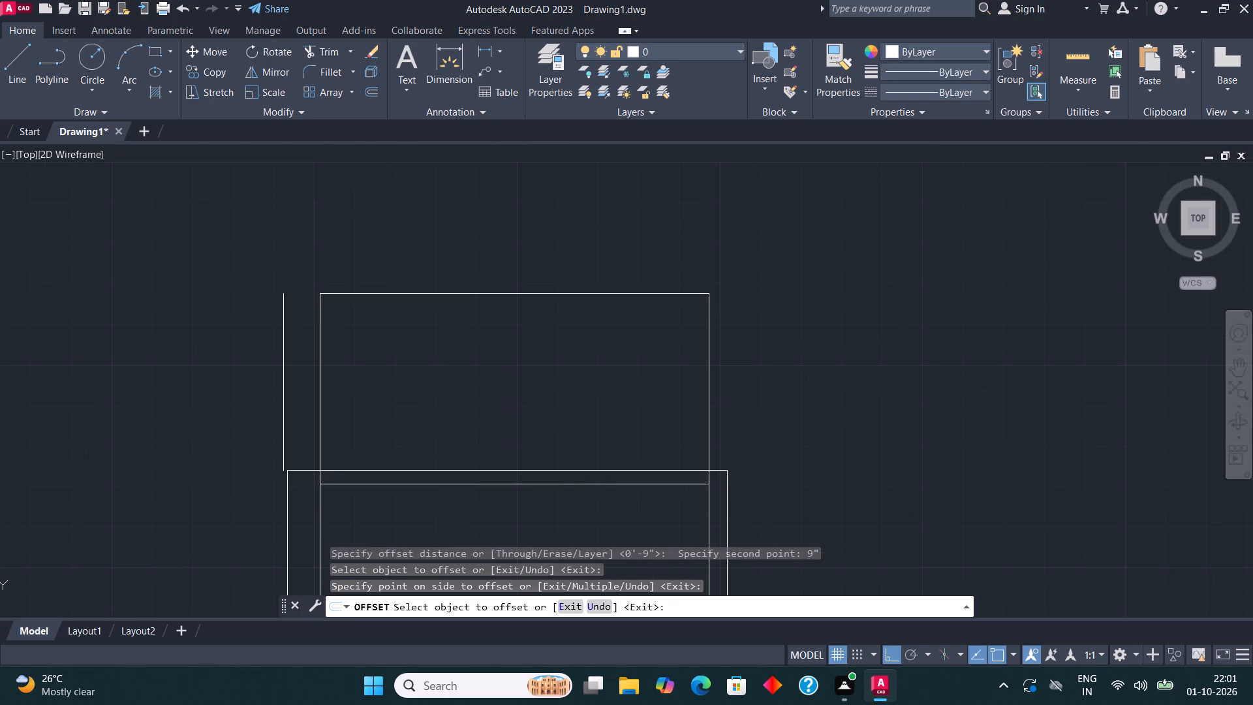
scroll(457, 307, "down", 1)
left_click(455, 300)
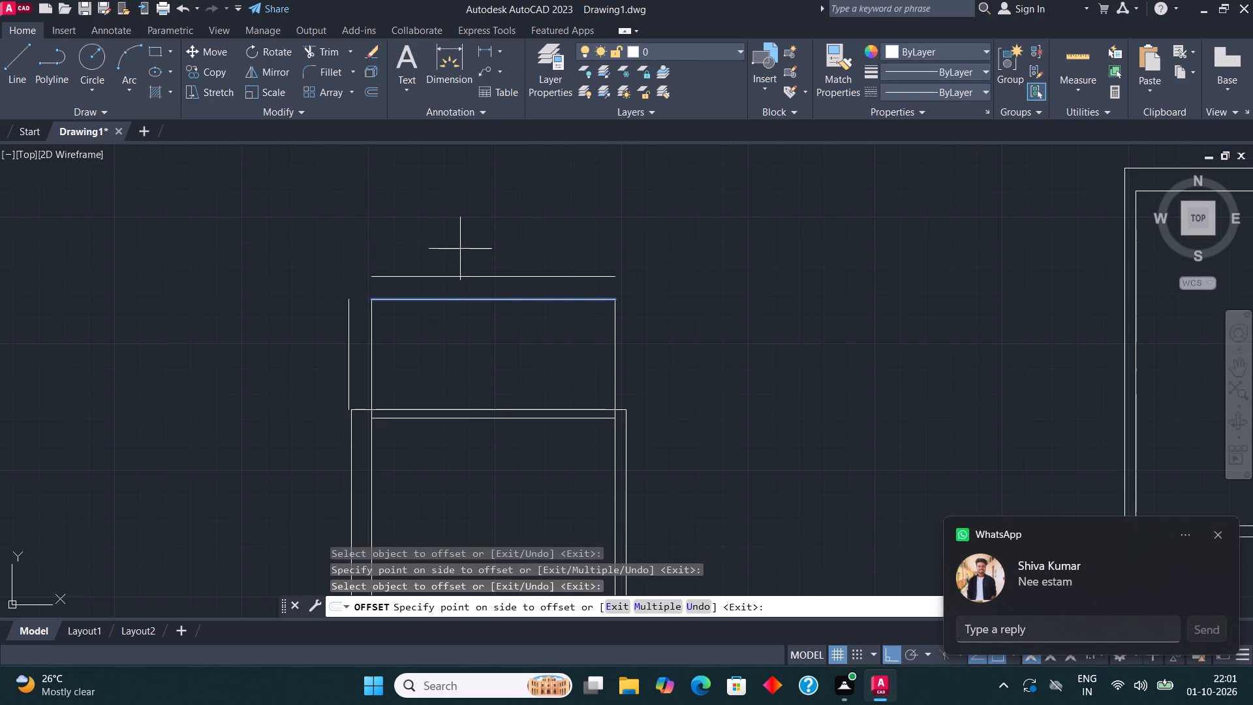
type("4.5\"")
key("Return")
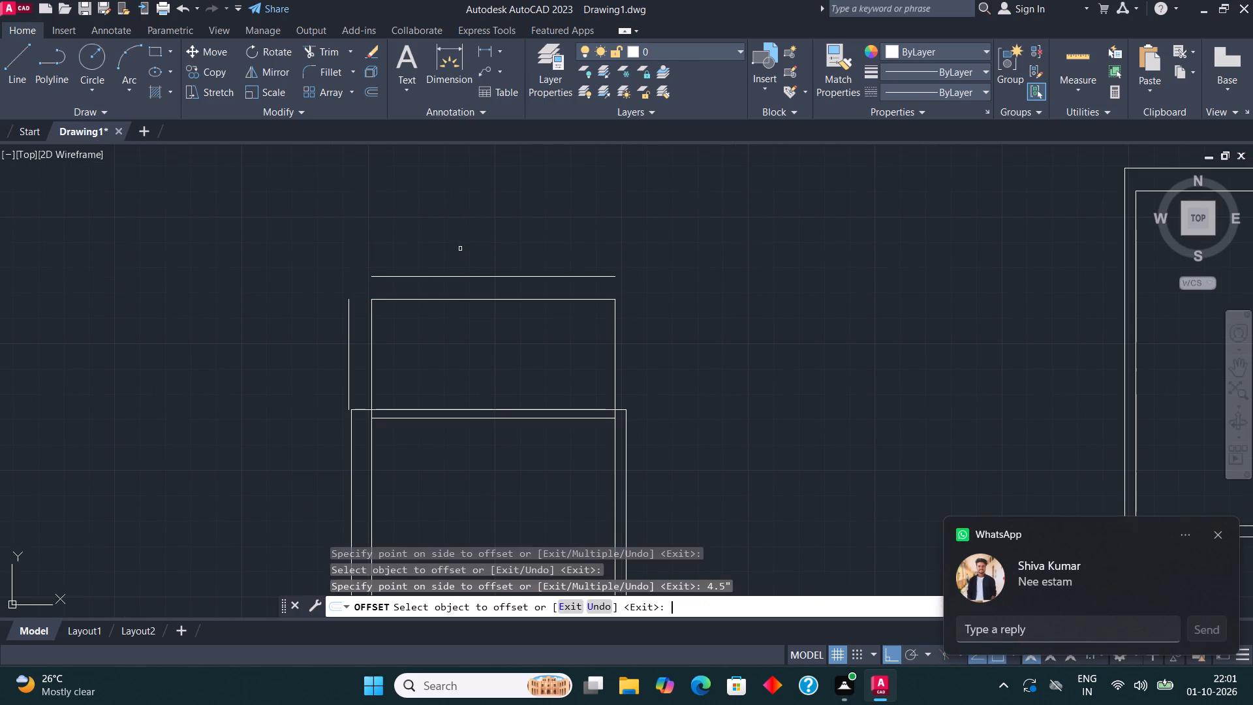
key("Escape")
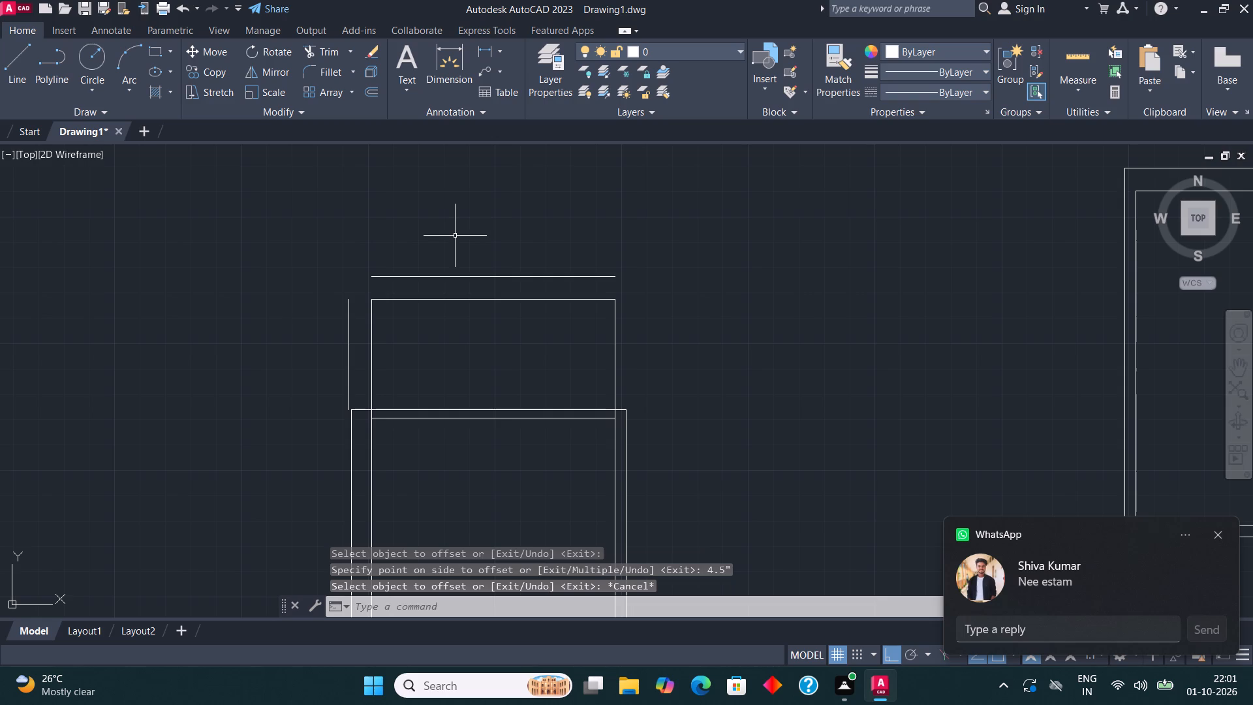
Check the thickness of the upper-left room's left wall with a temporary dimension.
scroll(364, 379, "up", 1)
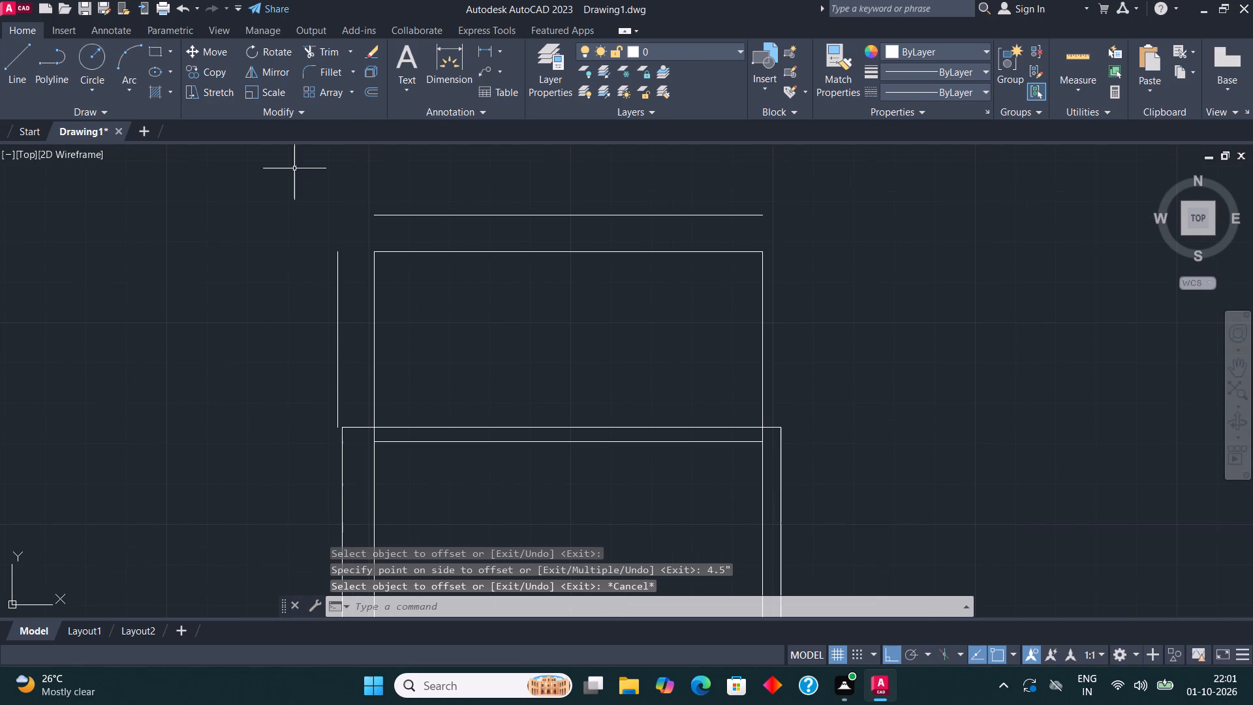
left_click(449, 63)
scroll(348, 434, "up", 3)
left_click(312, 412)
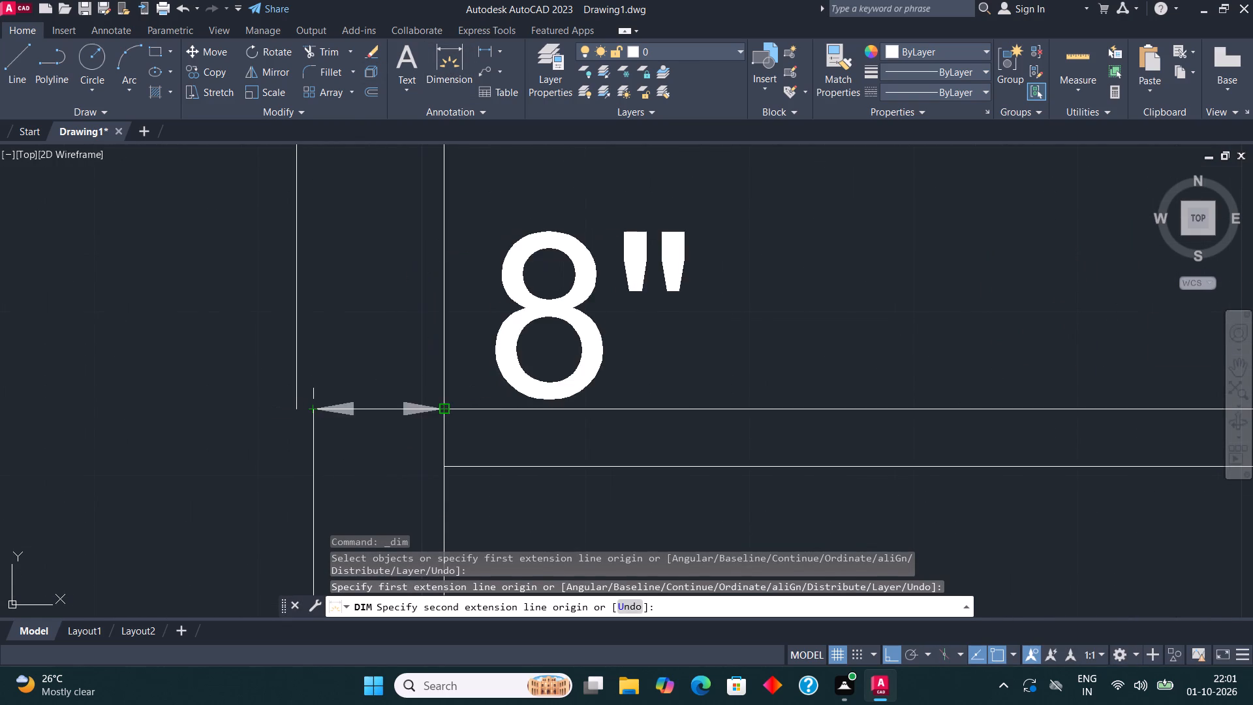
scroll(444, 402, "down", 5)
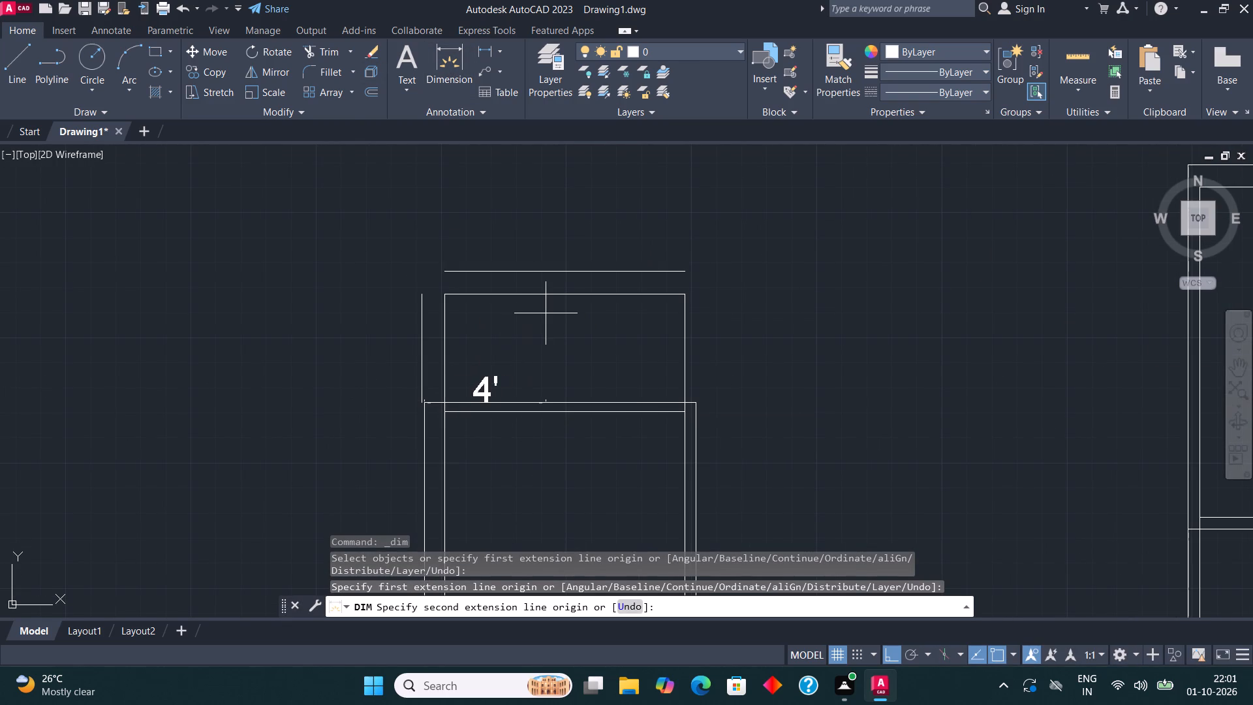
key("Escape")
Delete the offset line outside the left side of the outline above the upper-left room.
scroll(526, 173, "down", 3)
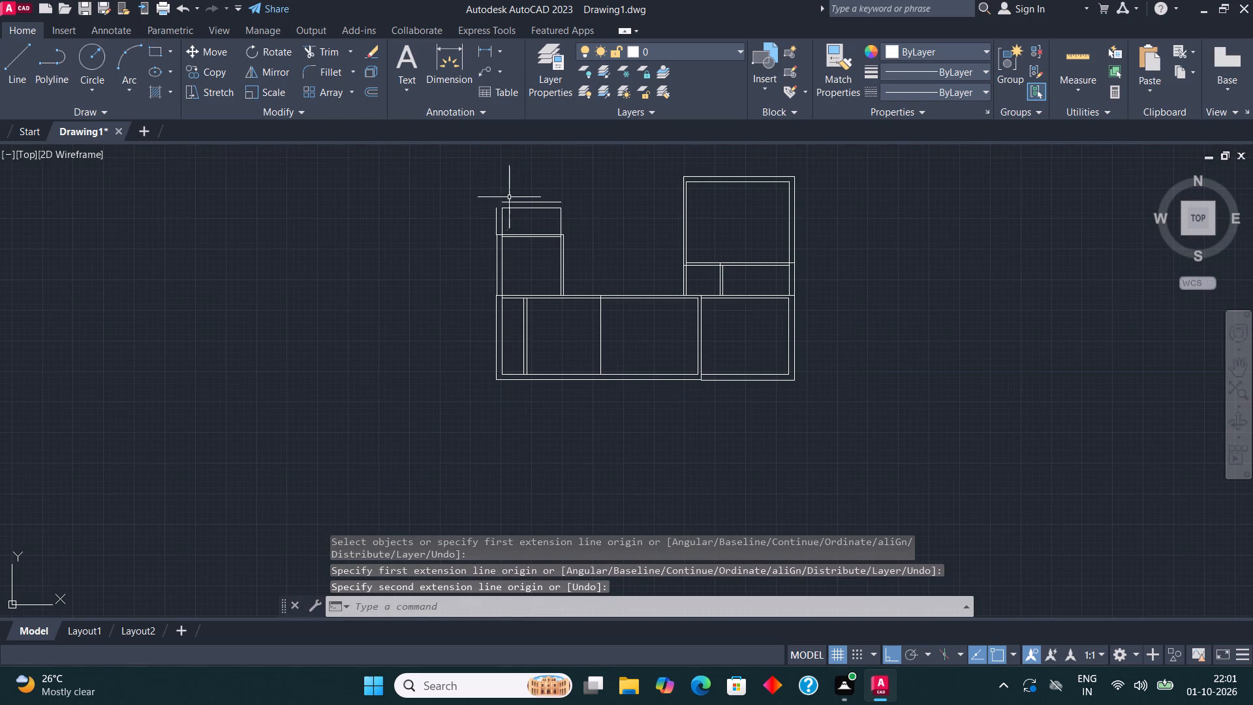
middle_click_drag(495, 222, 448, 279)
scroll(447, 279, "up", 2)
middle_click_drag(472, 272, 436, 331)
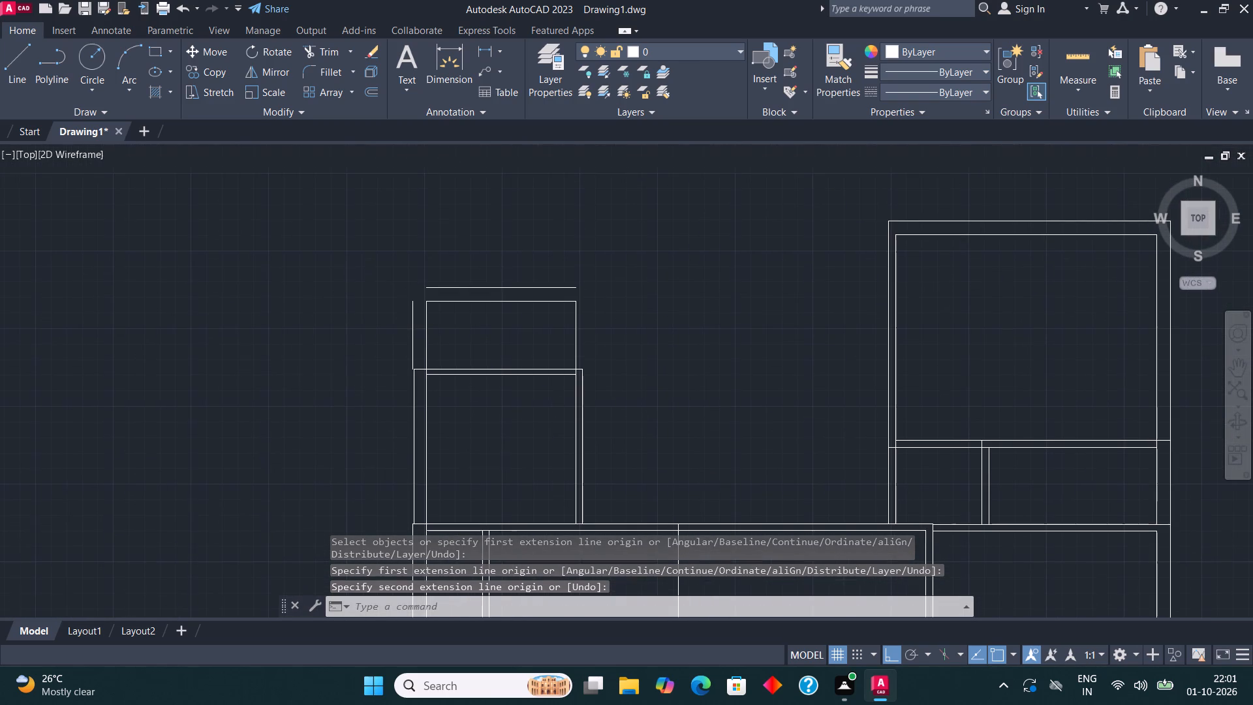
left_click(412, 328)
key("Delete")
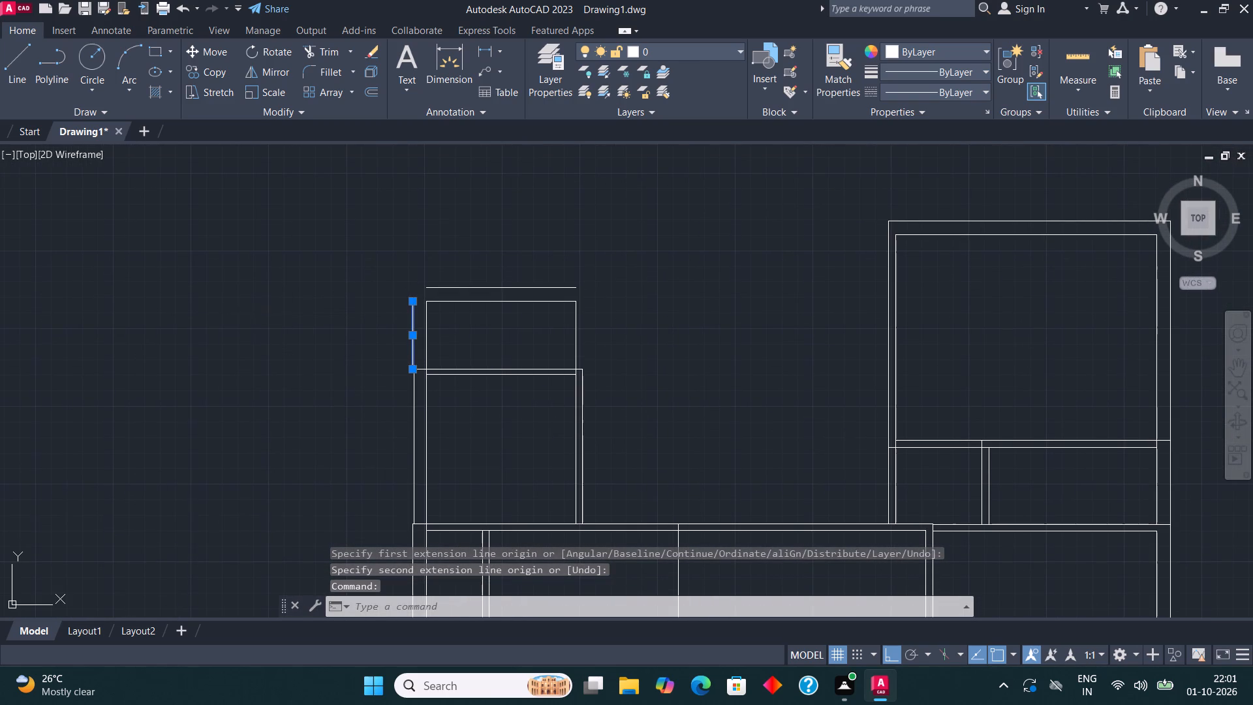
Fillet the upper-left room's outer left line with the offset top line above the outline to close the outer corner.
left_click(325, 69)
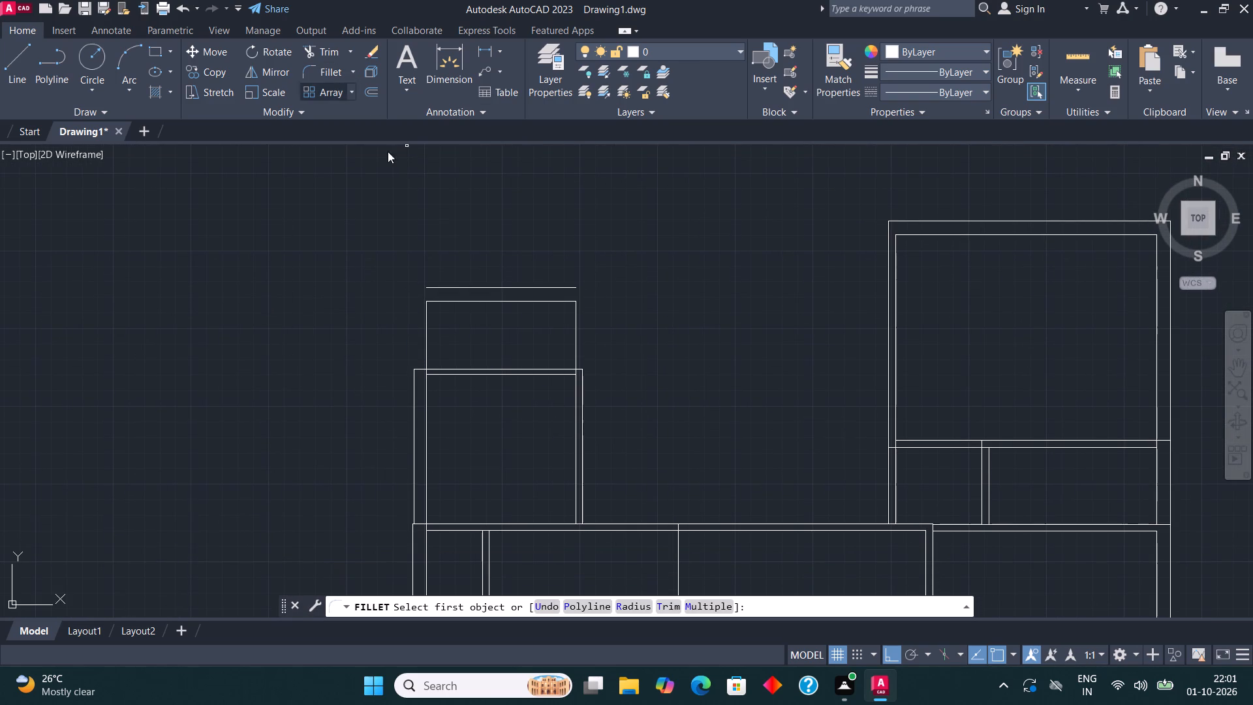
left_click(414, 394)
left_click(457, 288)
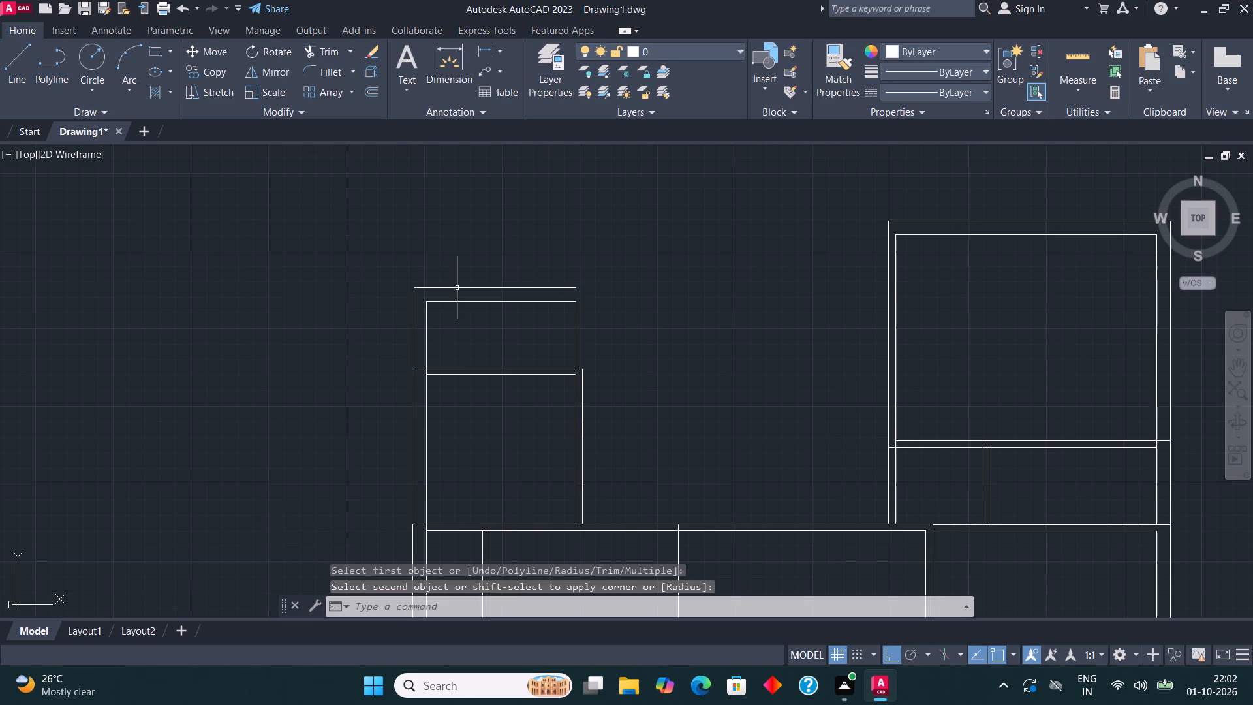
Move the outline's outer top line down by 4.5" toward the inner top line.
middle_click_drag(638, 324, 545, 373)
scroll(385, 342, "up", 1)
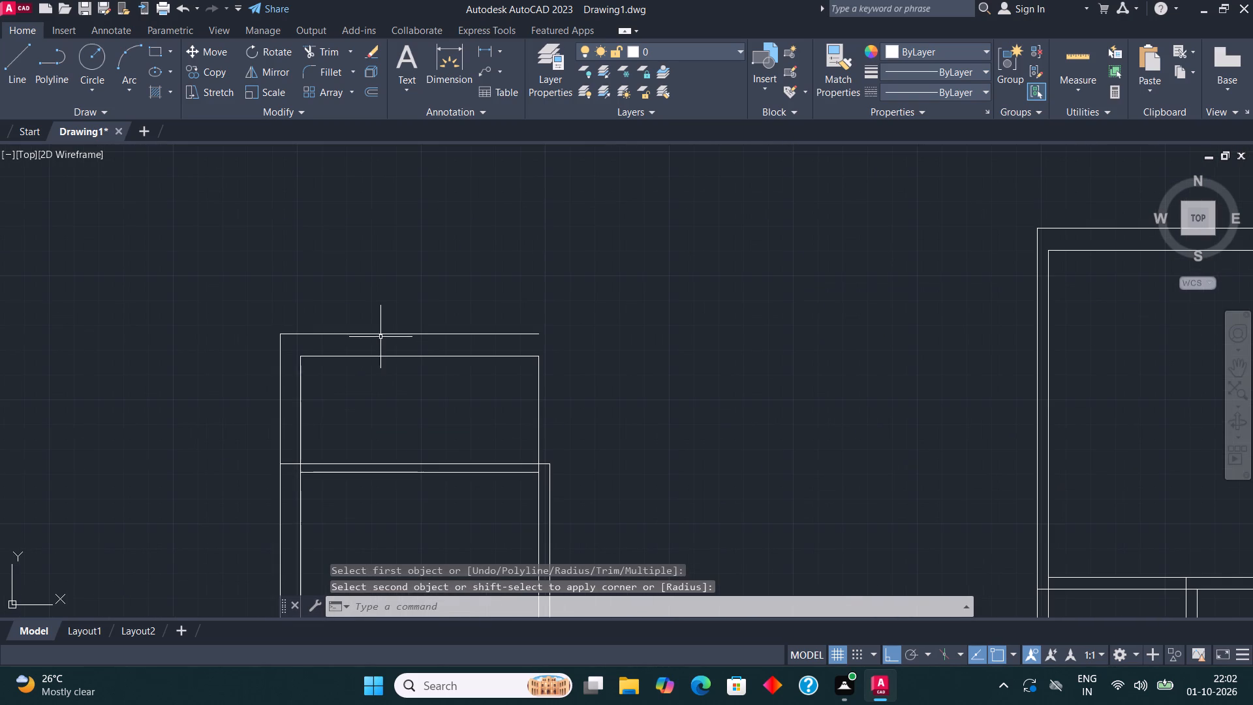
left_click(377, 336)
scroll(388, 334, "up", 2)
left_click(435, 330)
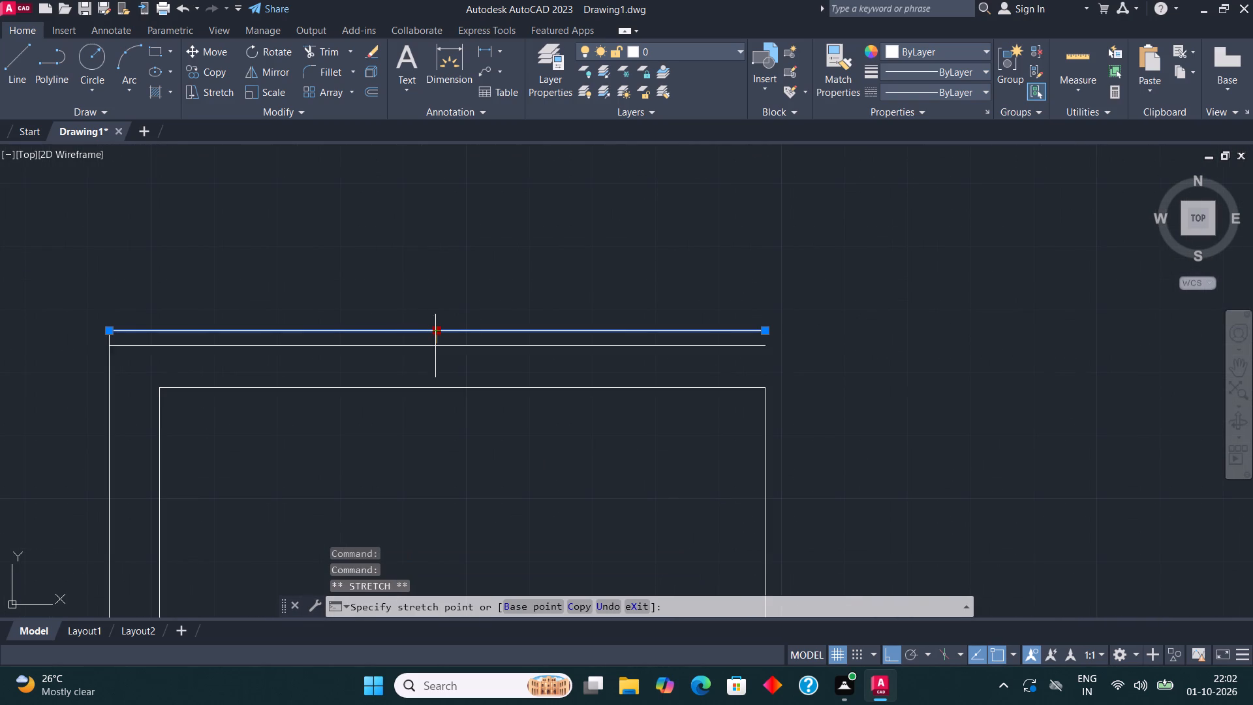
type("4.5\"")
key("Return")
key("Escape")
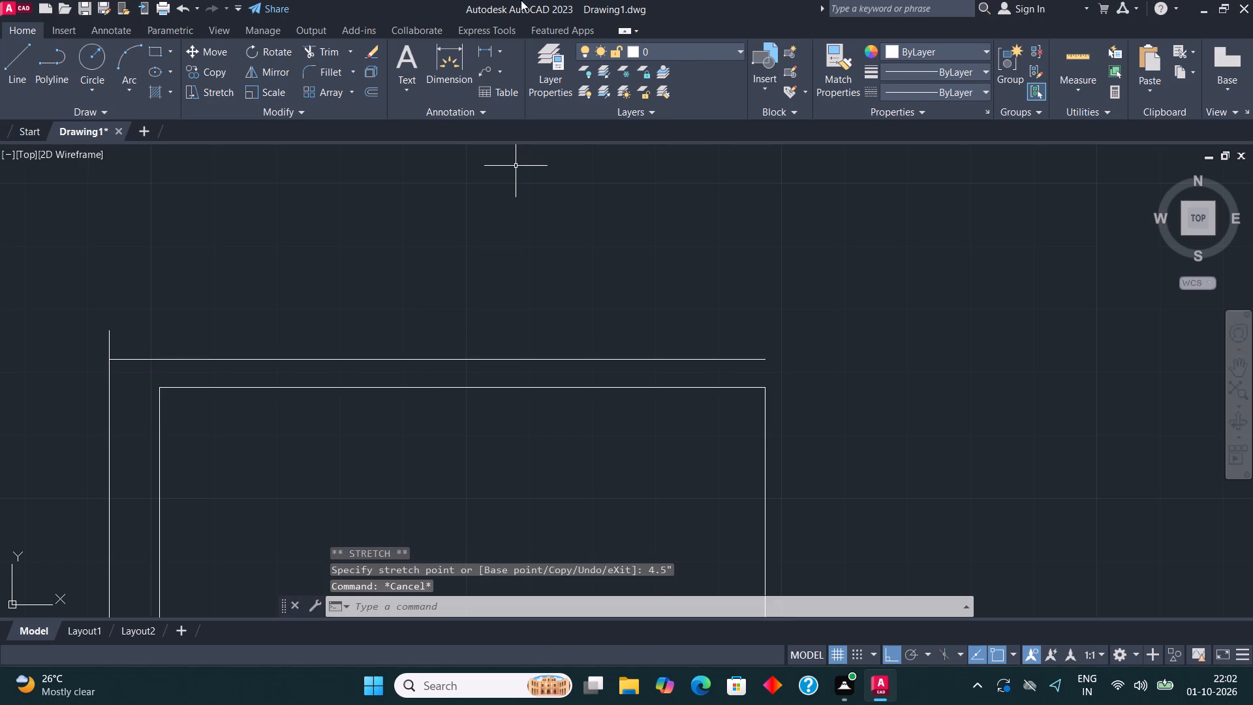
Trim the end of the outer left line that projects above the outer top line.
left_click(319, 54)
left_click(90, 337)
left_click(170, 326)
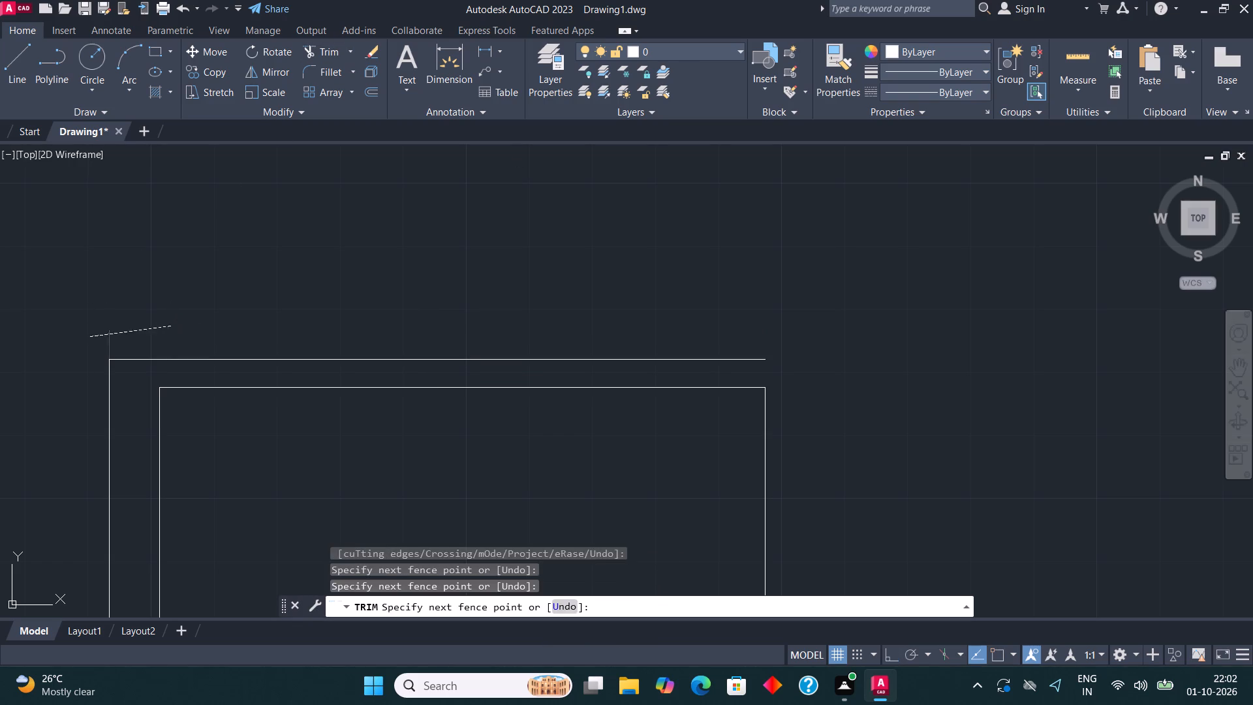
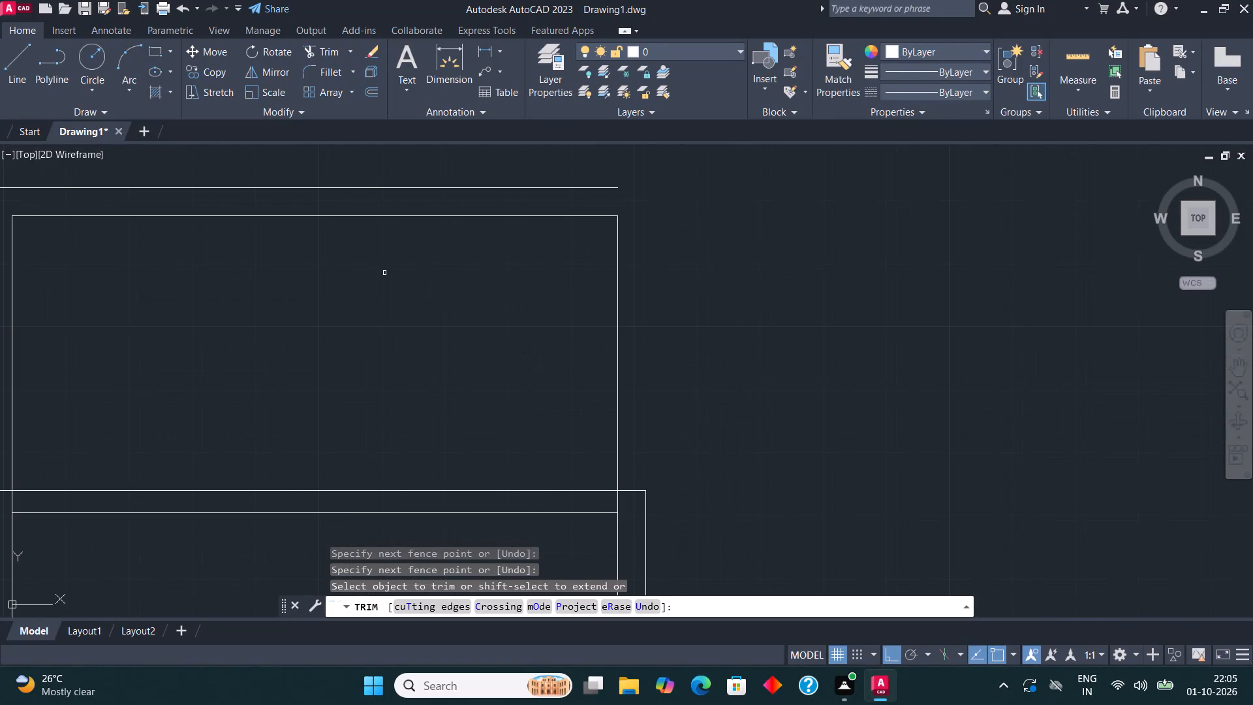
Fillet the upper-left room's outer right line with the outer top line above the small space to close the corner.
left_click(321, 73)
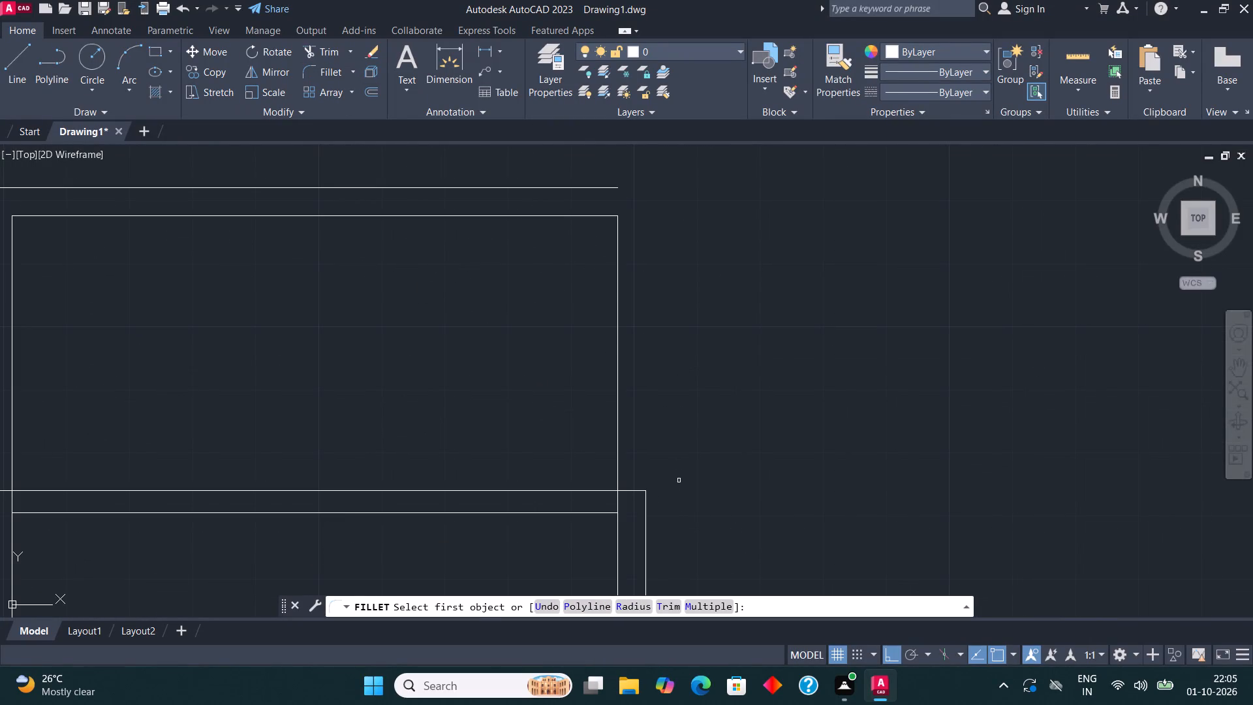
left_click(647, 515)
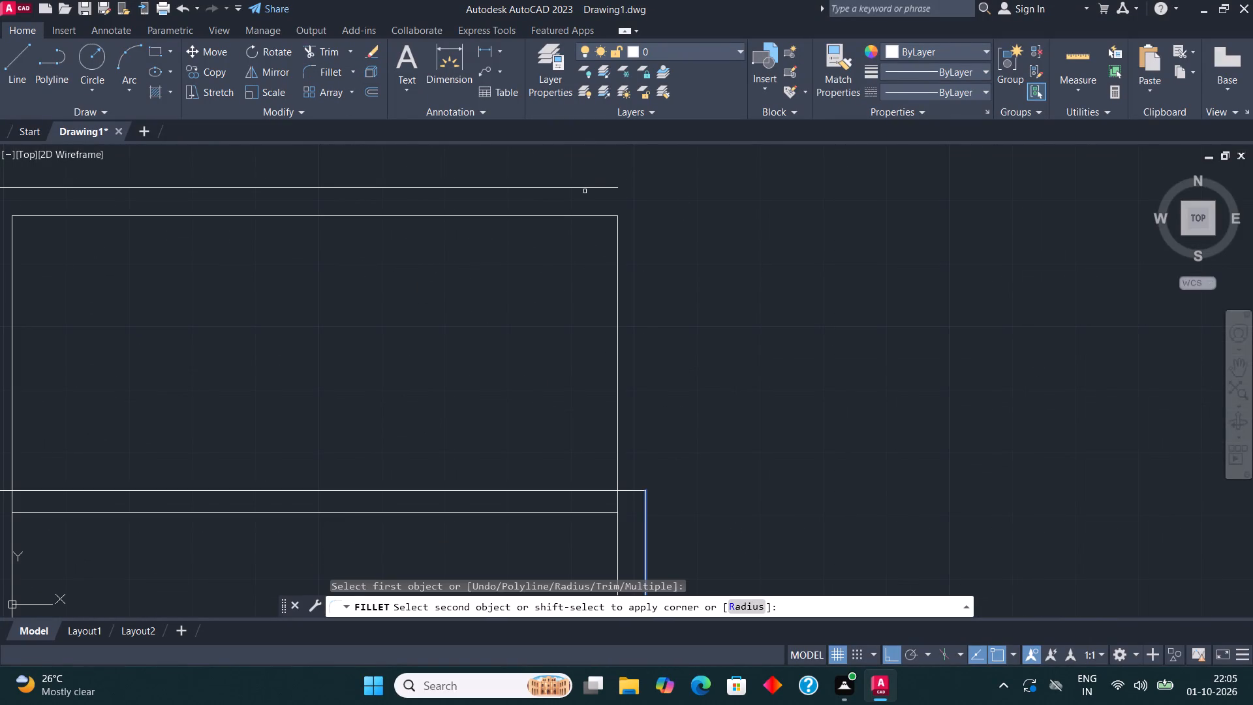
left_click(582, 187)
Trim the partition line's ends at both outer walls and the inner side lines crossing the partition below the small space.
middle_click_drag(606, 286, 542, 328)
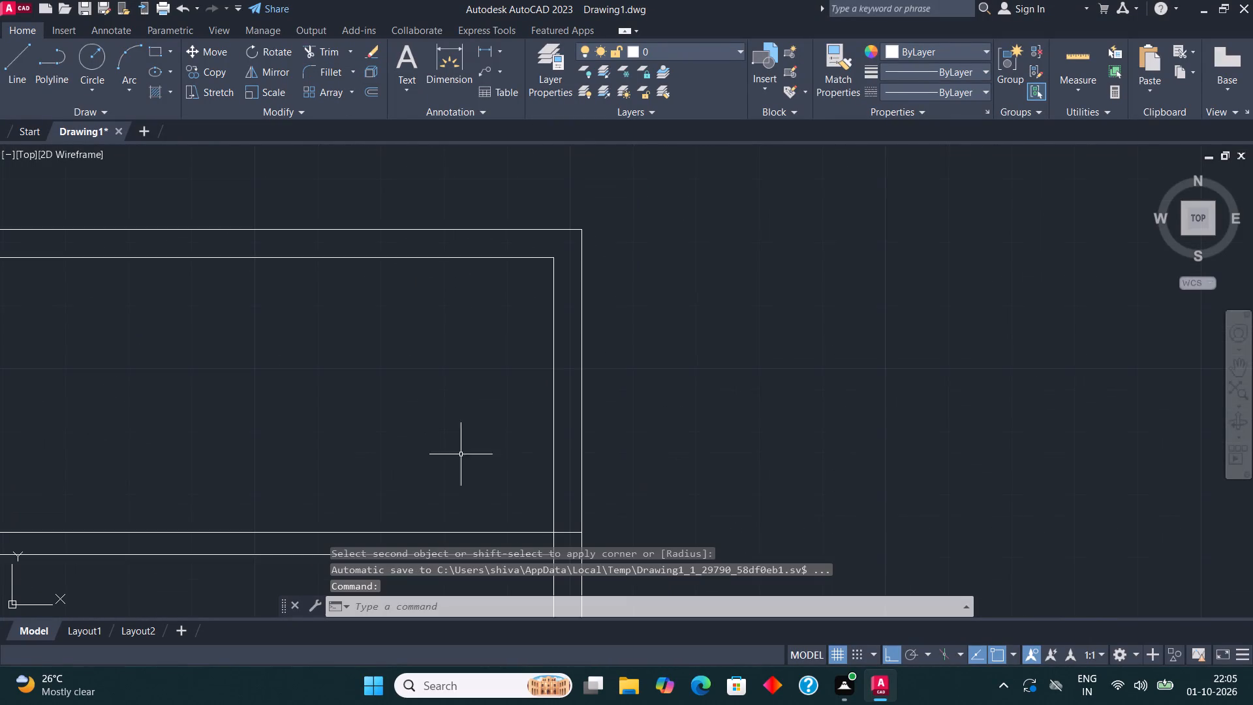
middle_click_drag(230, 371, 377, 354)
scroll(347, 330, "down", 3)
middle_click_drag(362, 339, 416, 300)
middle_click_drag(322, 313, 338, 367)
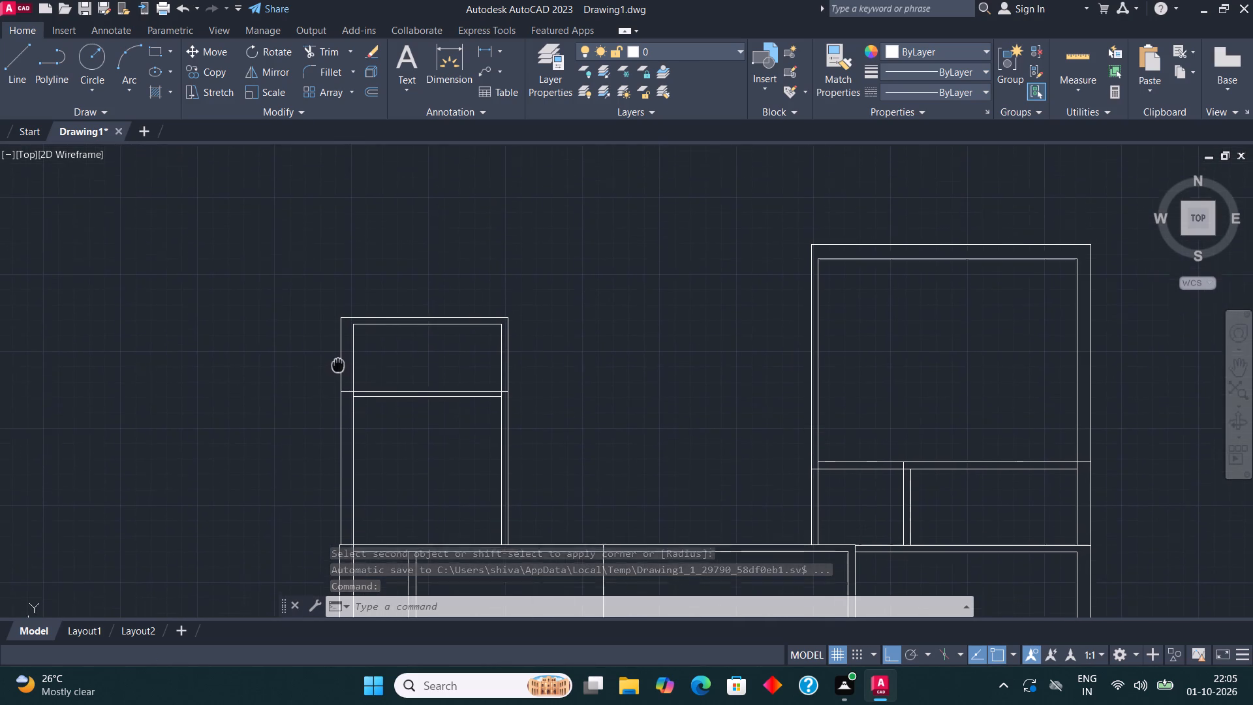
middle_click_drag(338, 367, 335, 370)
scroll(350, 379, "up", 2)
left_click(335, 57)
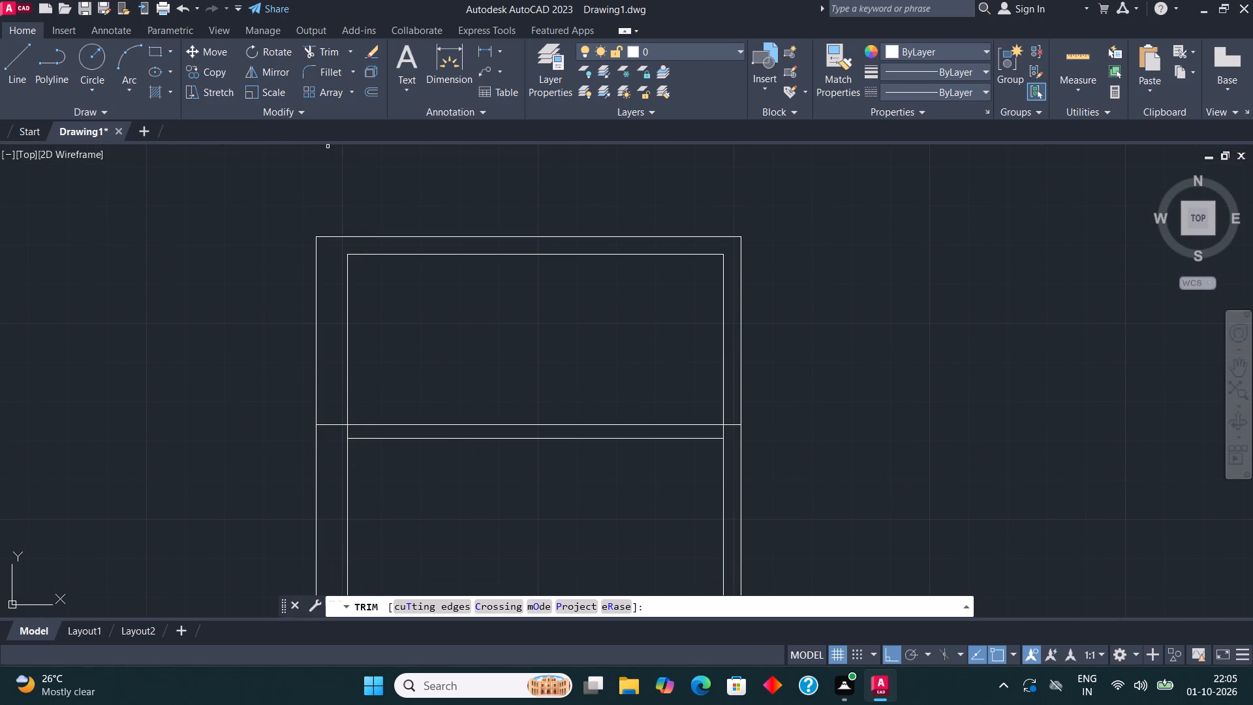
left_click(333, 395)
left_click(332, 429)
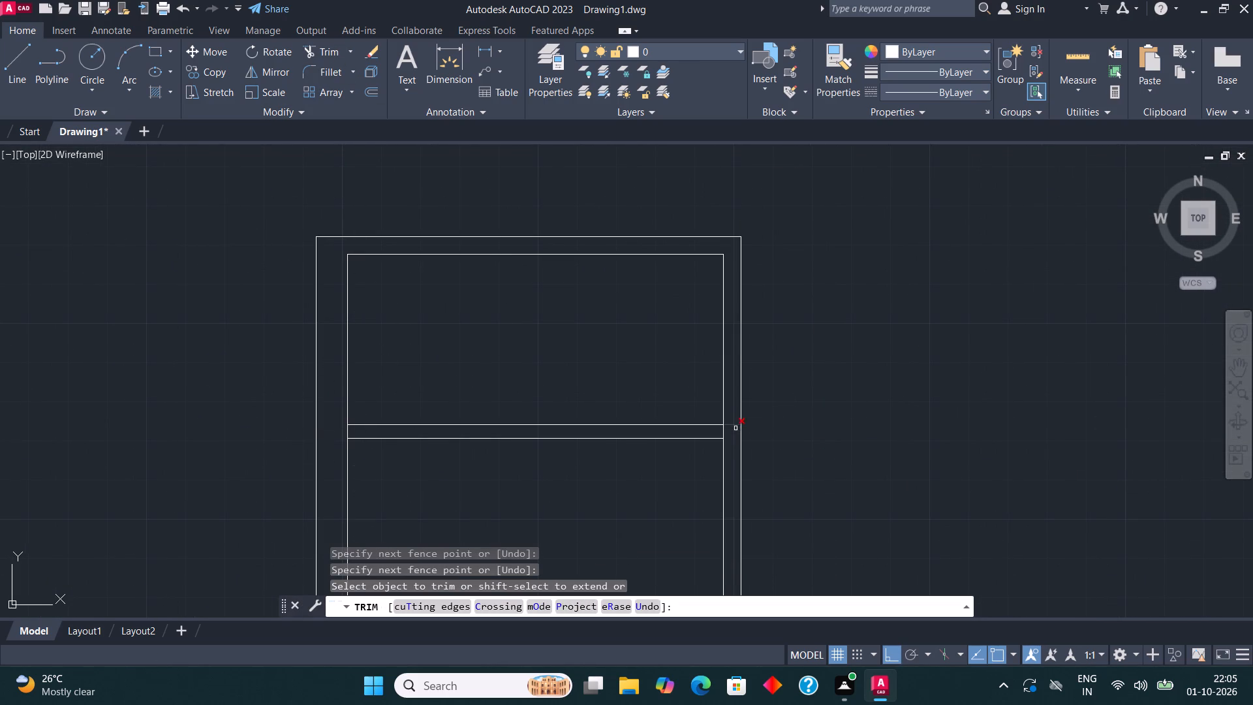
left_click(735, 430)
left_click(734, 424)
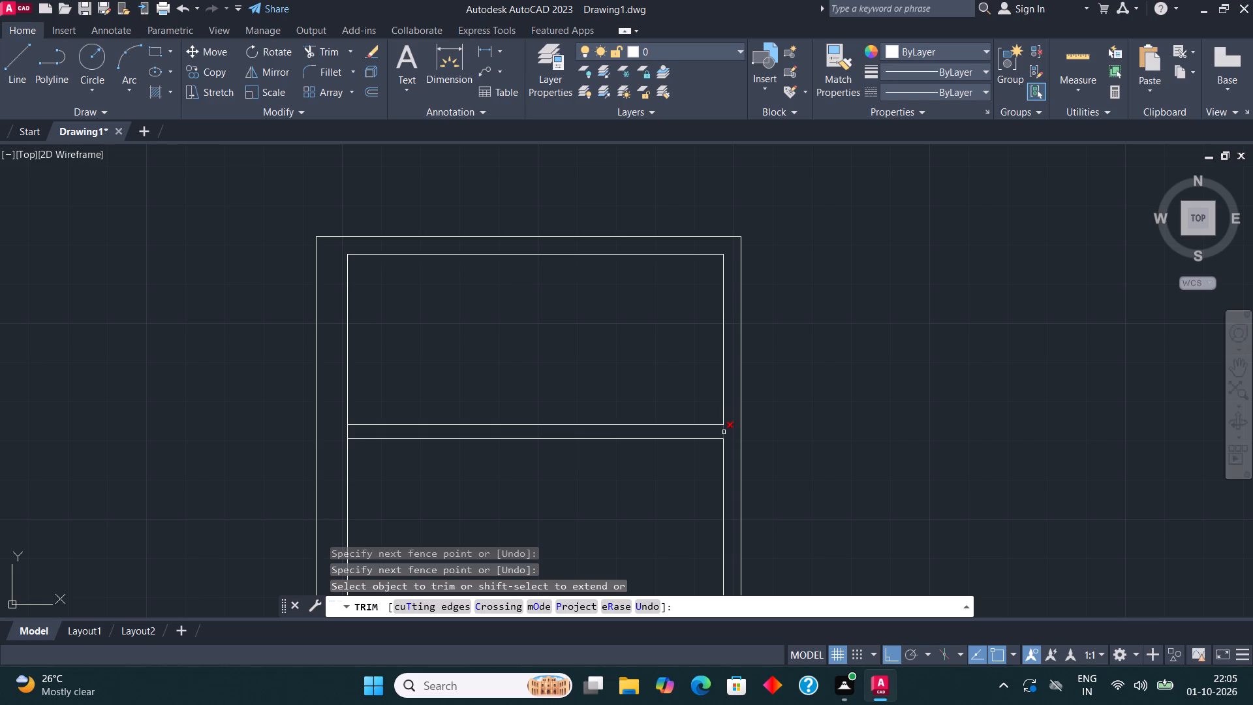
left_click(724, 432)
left_click(350, 433)
left_click(347, 433)
key("Escape")
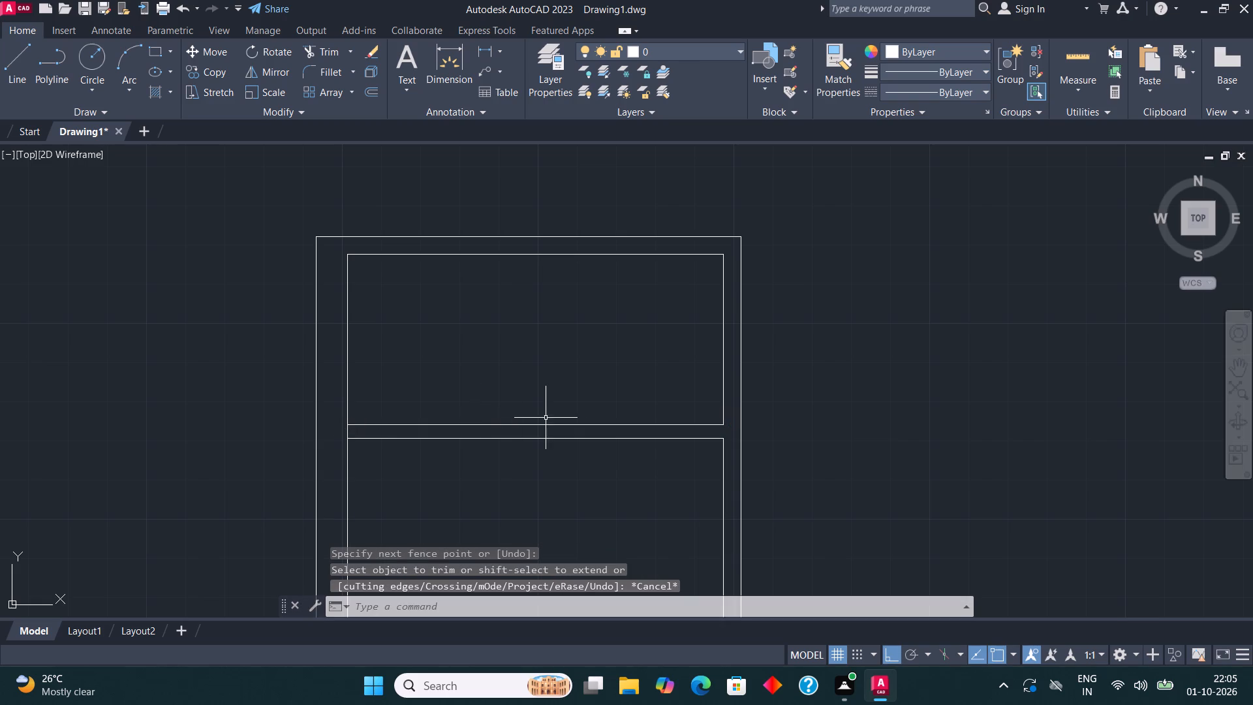
Draw a horizontal line from the small space's outer right wall, level with its inner top line, to the upper-right room's outer left wall.
middle_click_drag(543, 413, 437, 431)
scroll(448, 413, "down", 4)
middle_click_drag(555, 429, 510, 452)
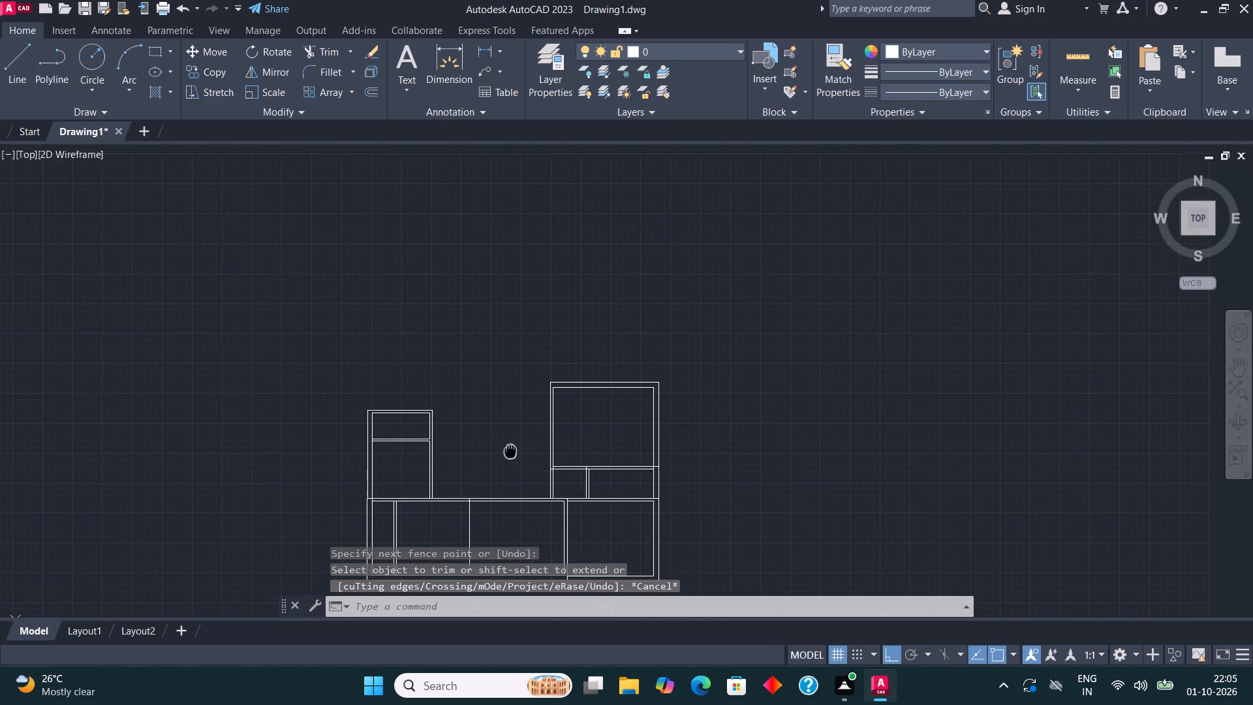
middle_click_drag(510, 452, 512, 458)
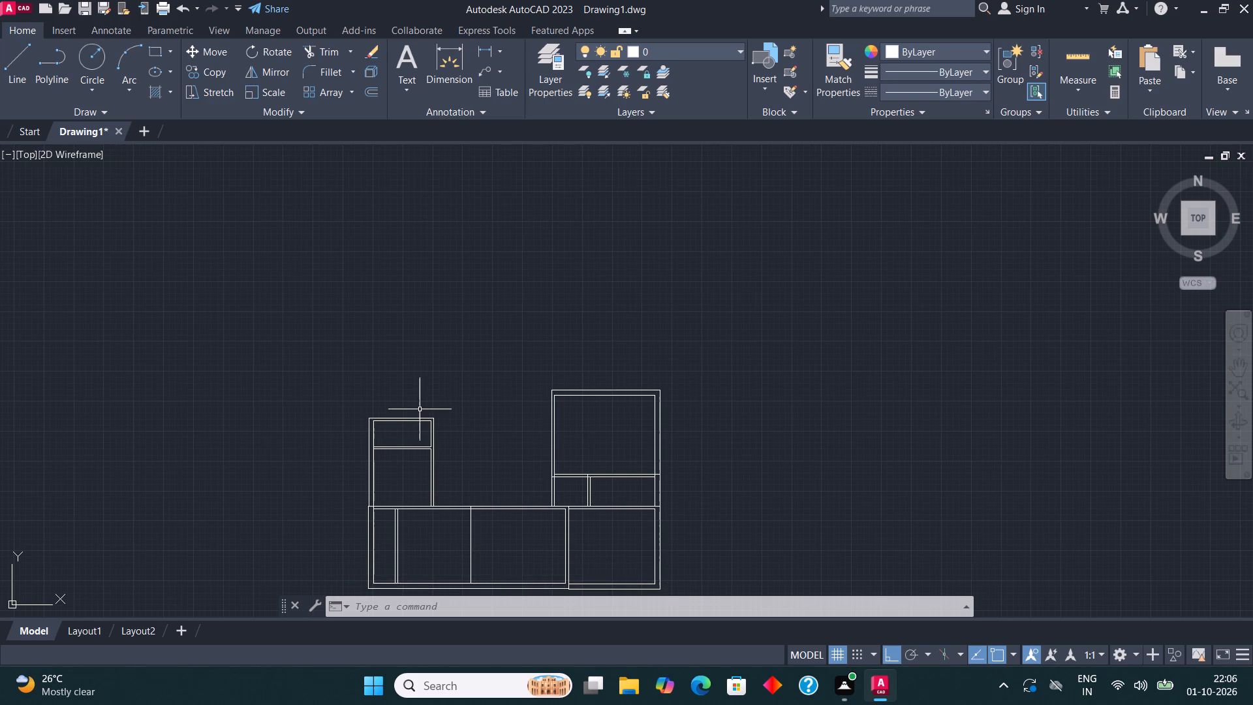
middle_click_drag(450, 422, 467, 450)
left_click(17, 57)
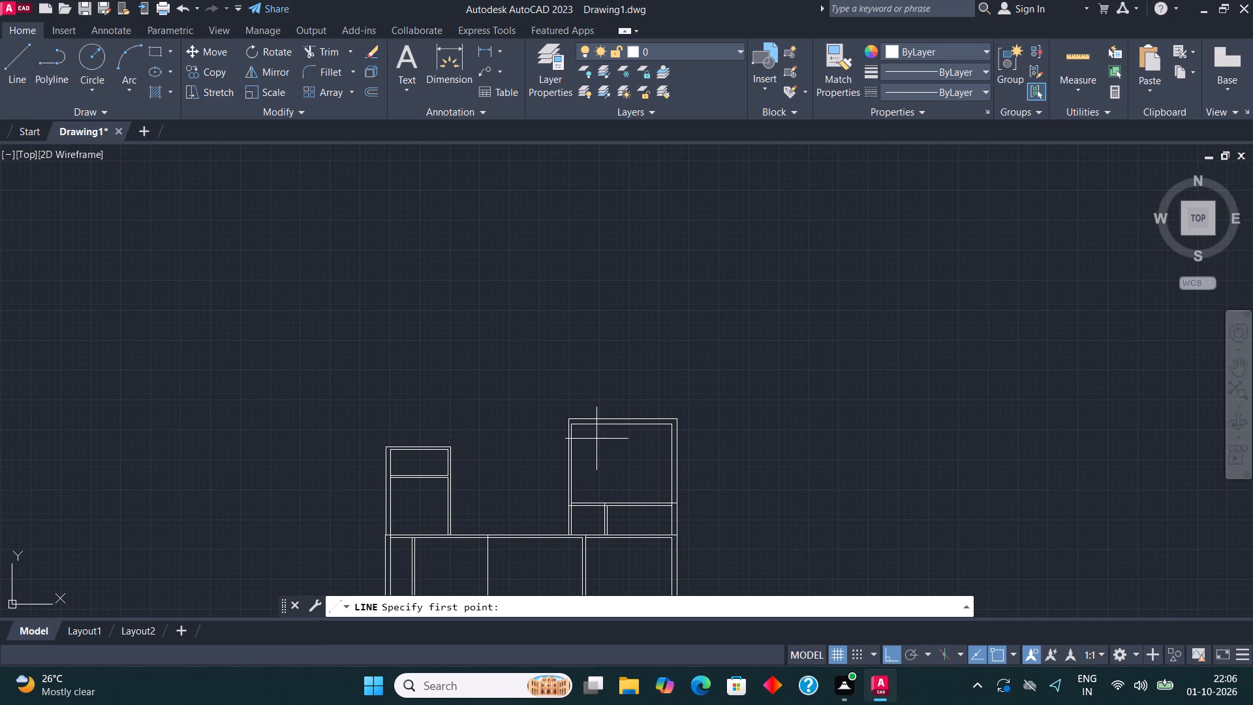
middle_click_drag(623, 433, 653, 289)
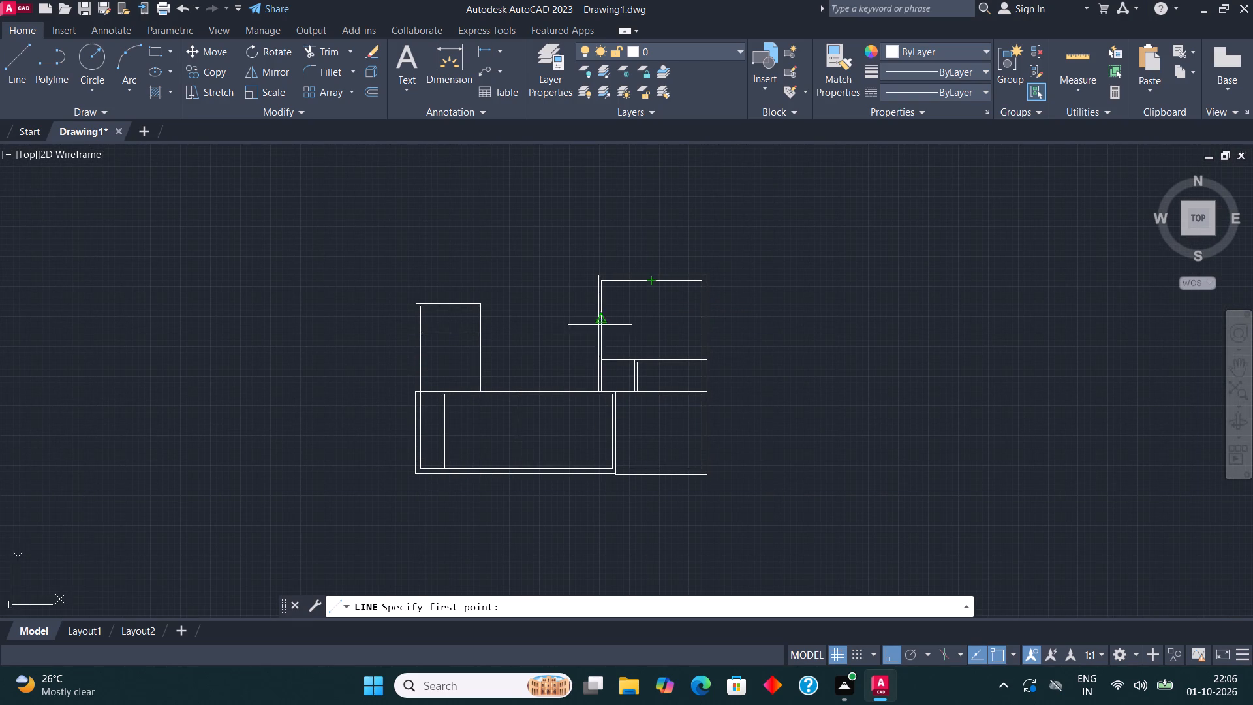
middle_click_drag(574, 359, 570, 390)
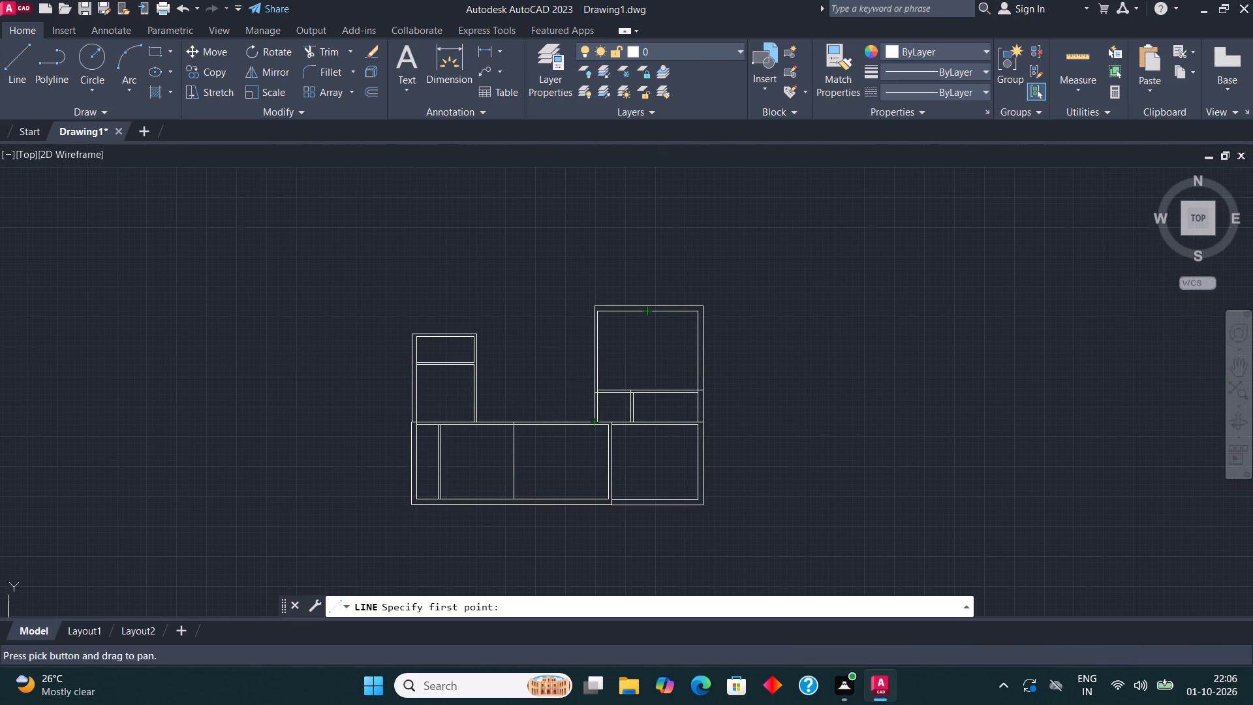
middle_click_drag(499, 330, 468, 412)
scroll(464, 409, "up", 3)
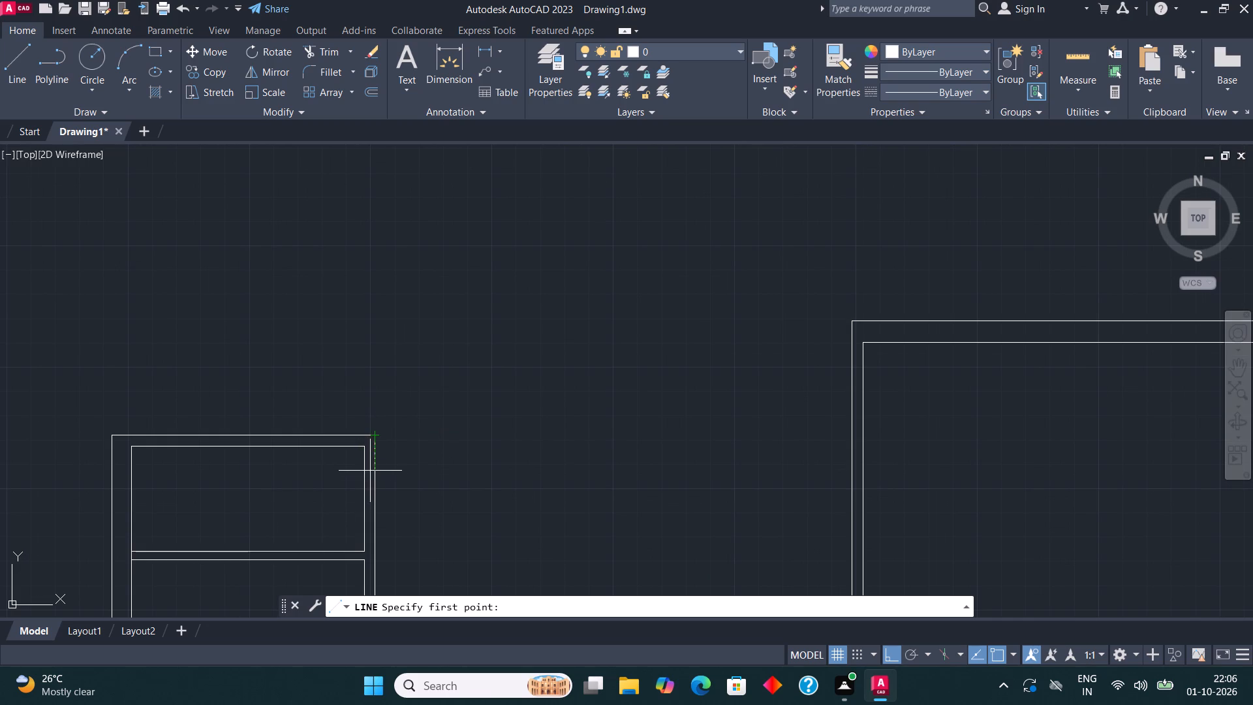
left_click(381, 446)
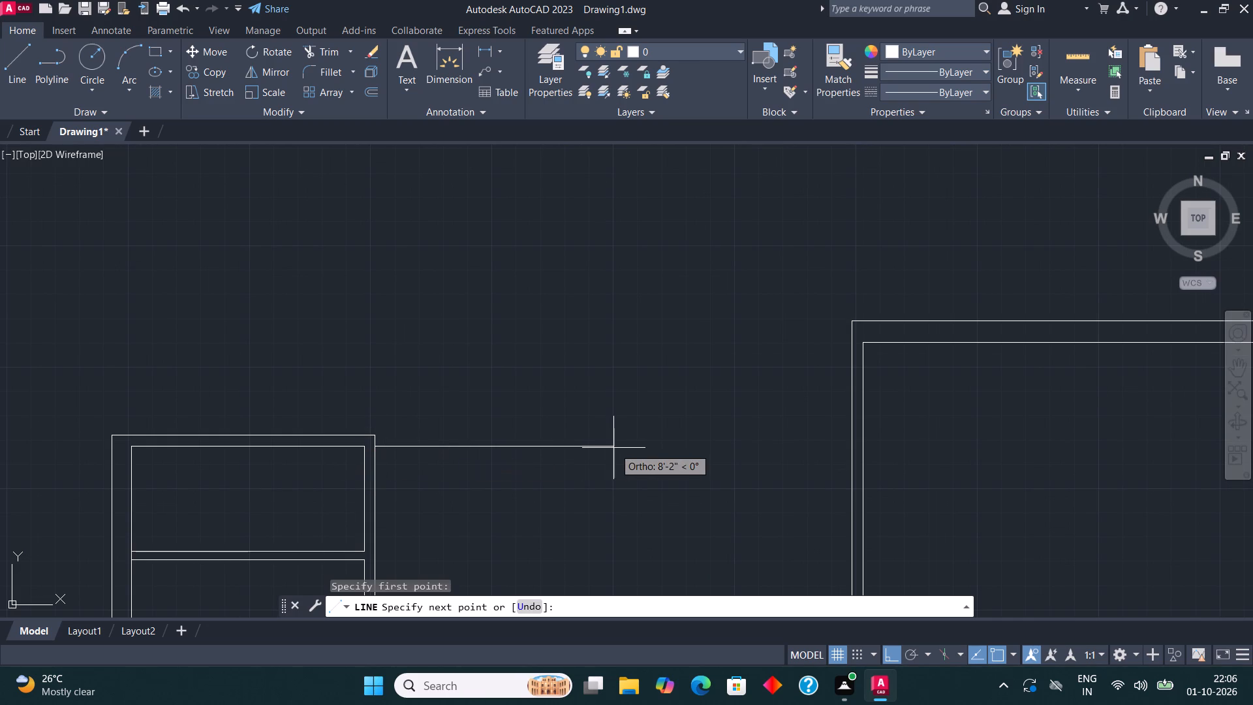
left_click(850, 447)
key("Escape")
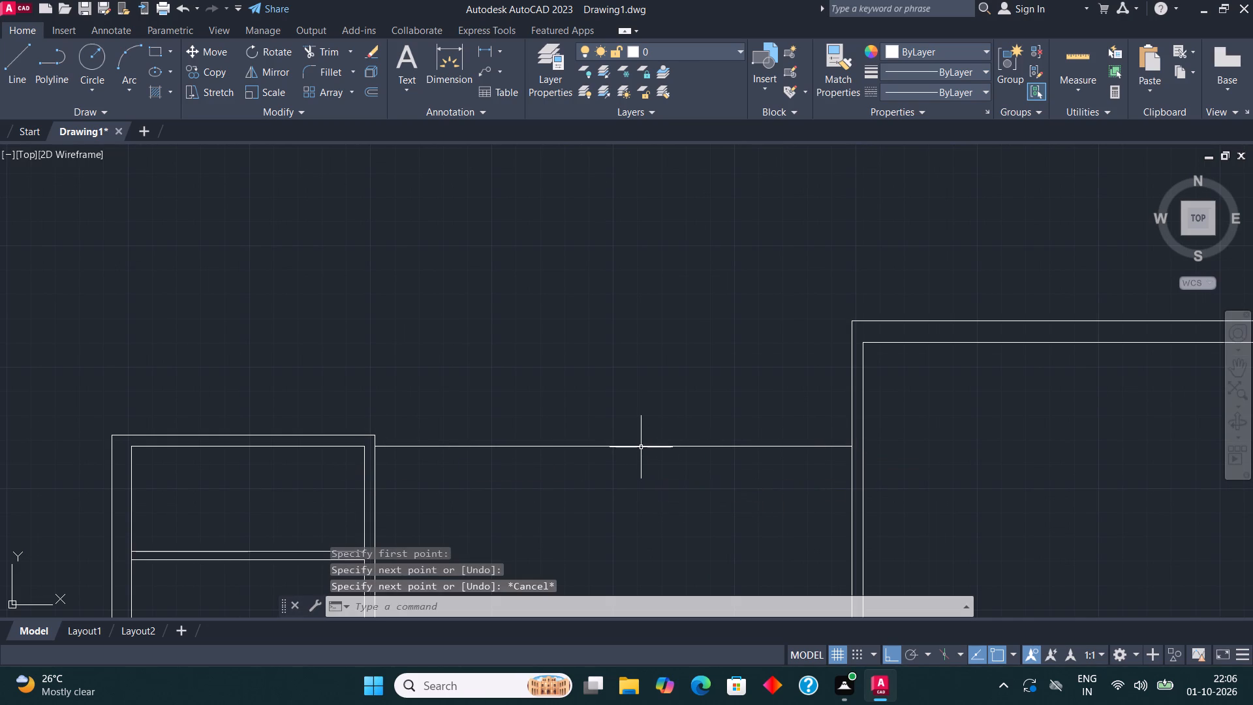
Copy the connecting horizontal line 9" upward.
left_click(640, 447)
left_click(215, 74)
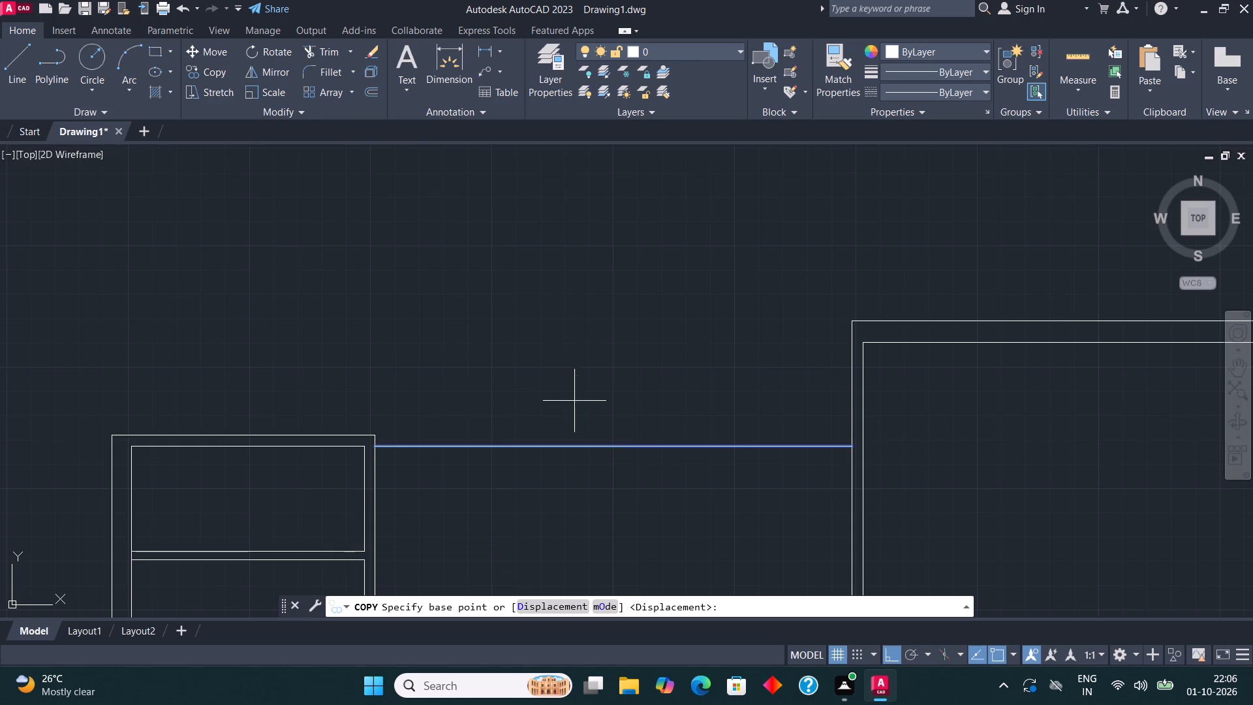
left_click(581, 441)
type("9\"")
key("Return")
key("Escape")
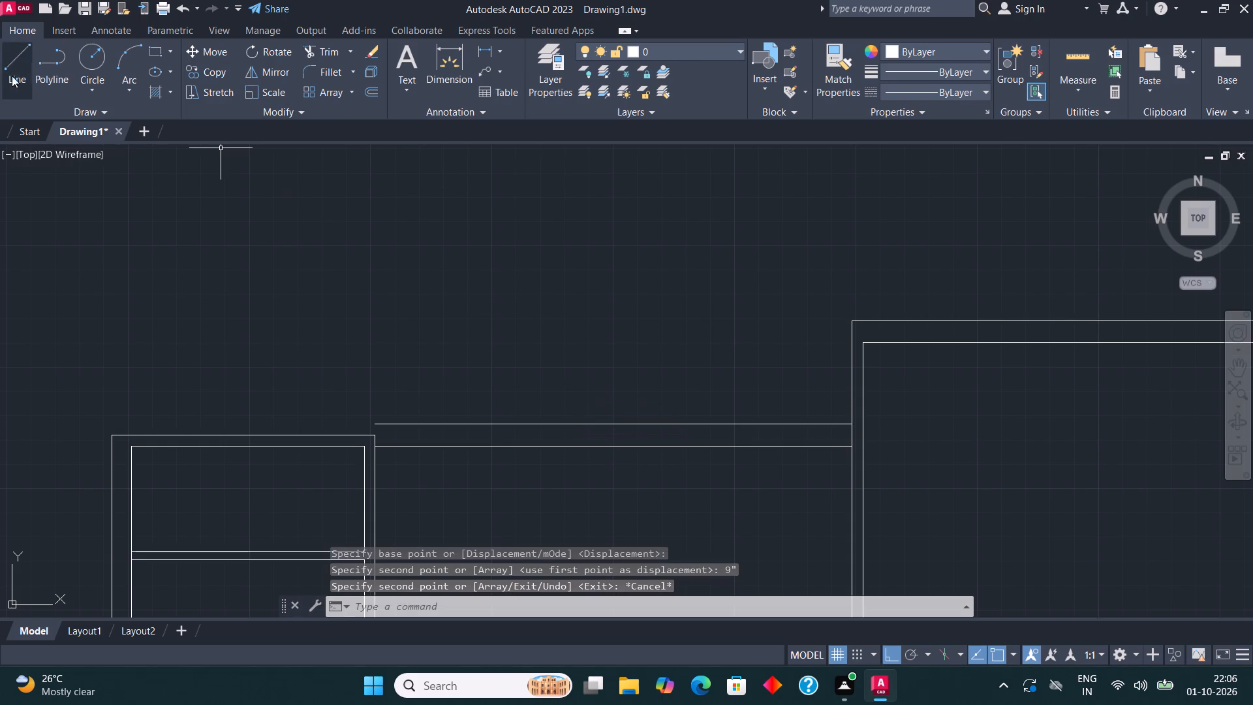
Draw a short vertical line from the small space's outer top-right corner up to the left end of the copied line.
left_click(14, 69)
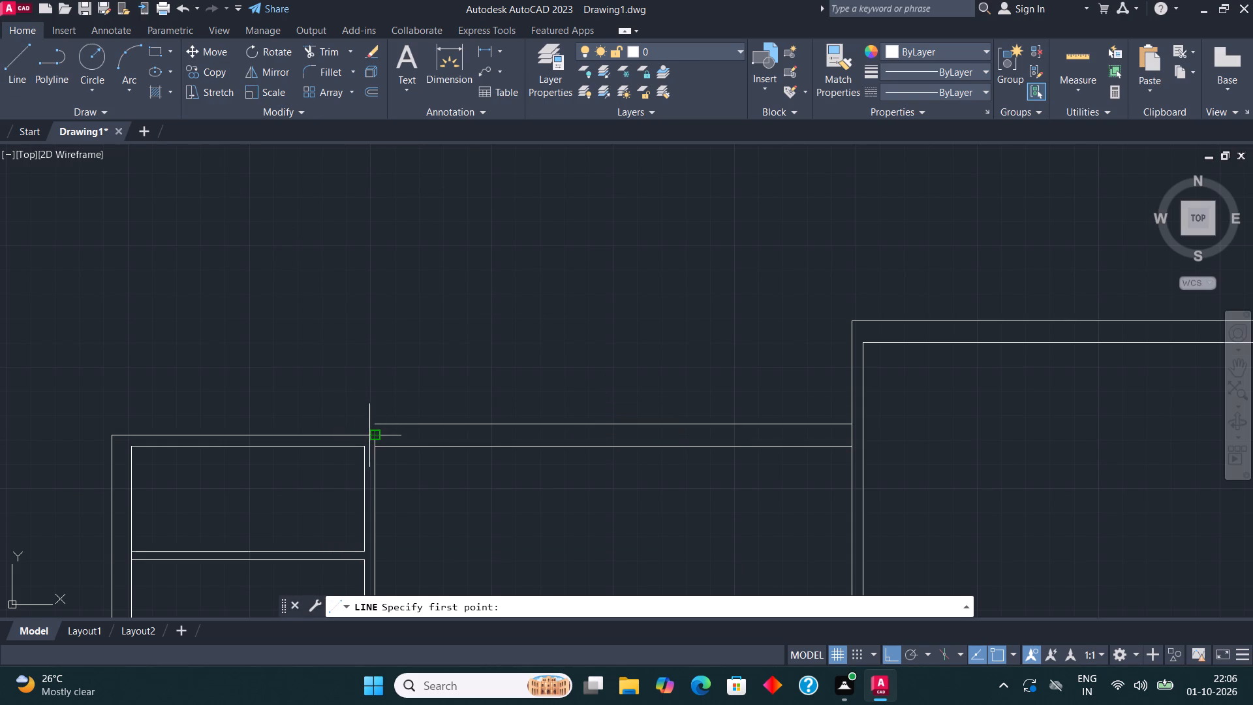
scroll(372, 439, "up", 2)
left_click(375, 437)
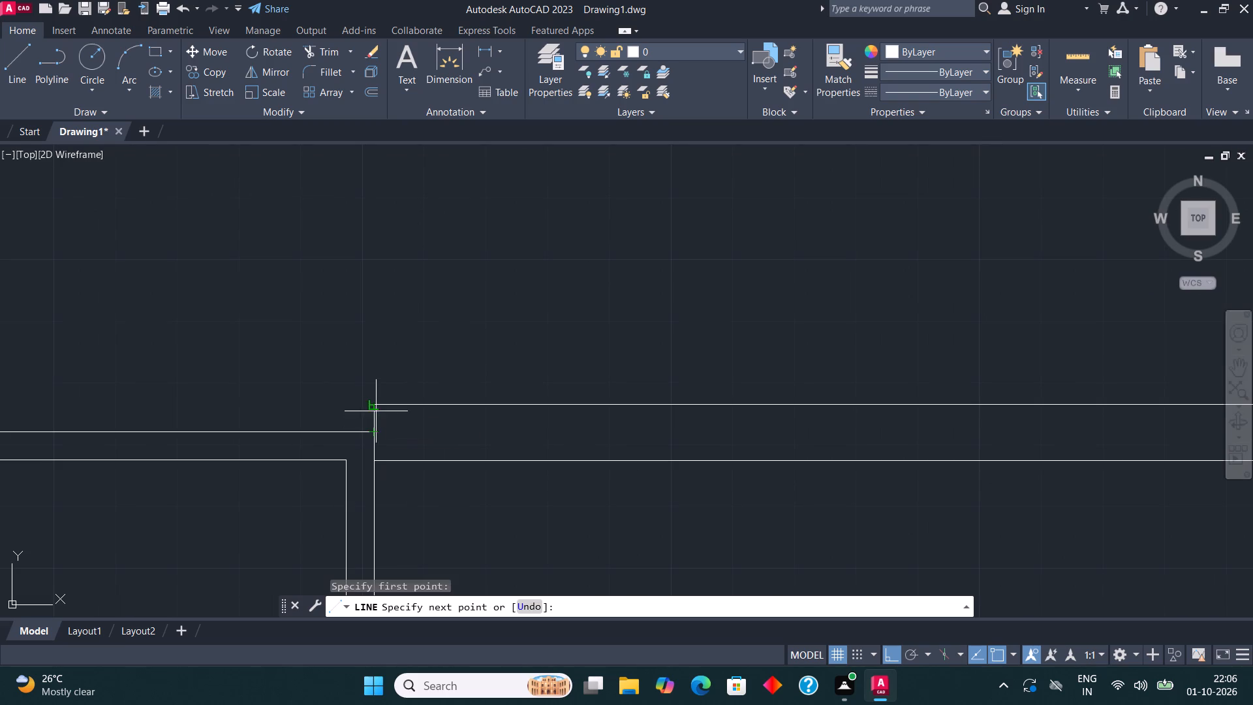
left_click(375, 403)
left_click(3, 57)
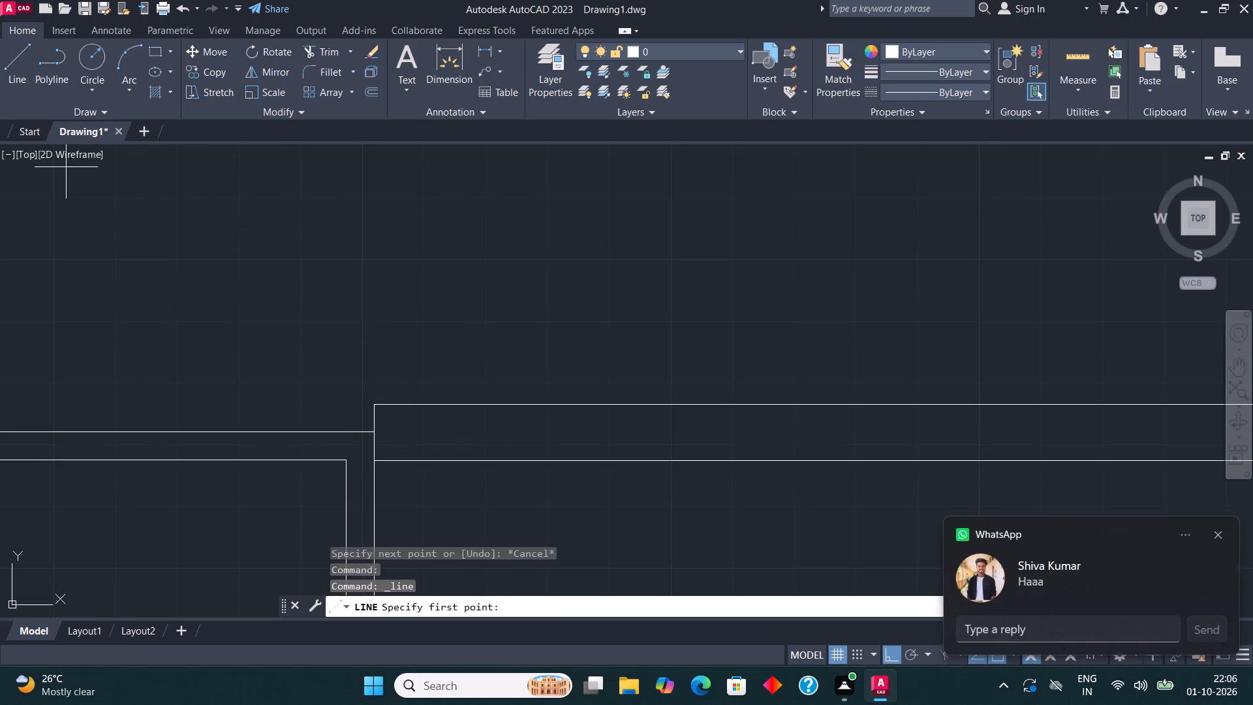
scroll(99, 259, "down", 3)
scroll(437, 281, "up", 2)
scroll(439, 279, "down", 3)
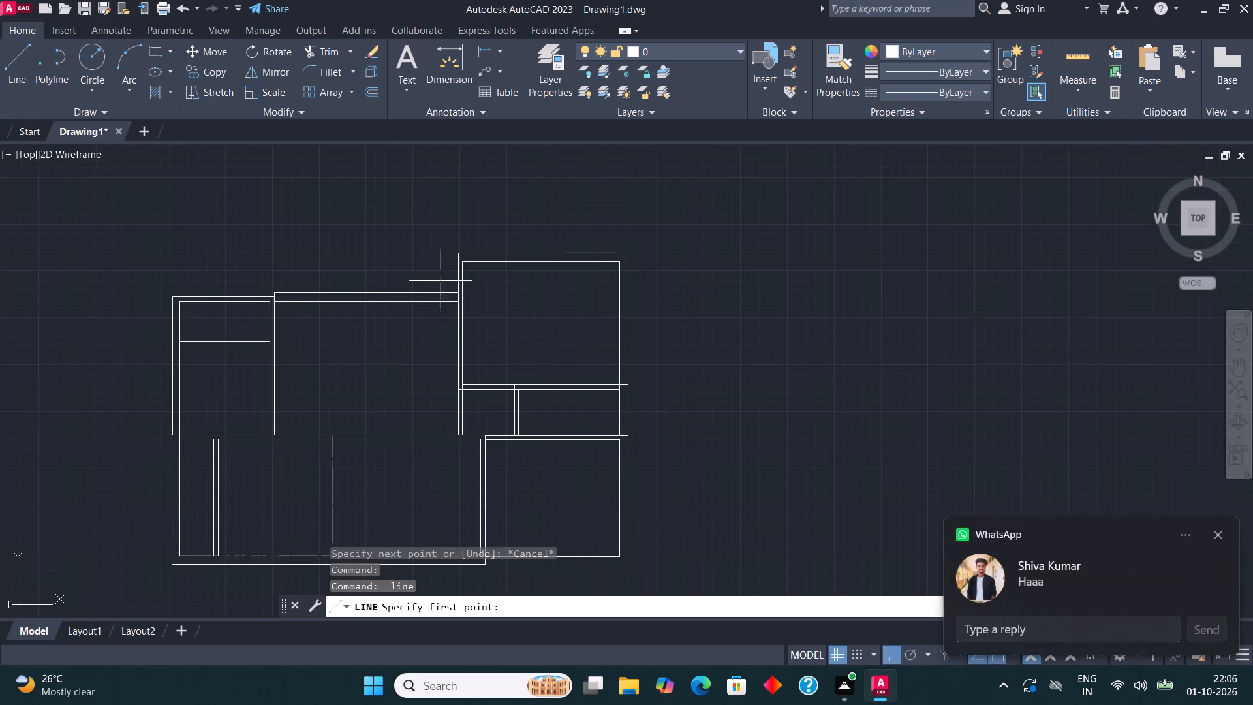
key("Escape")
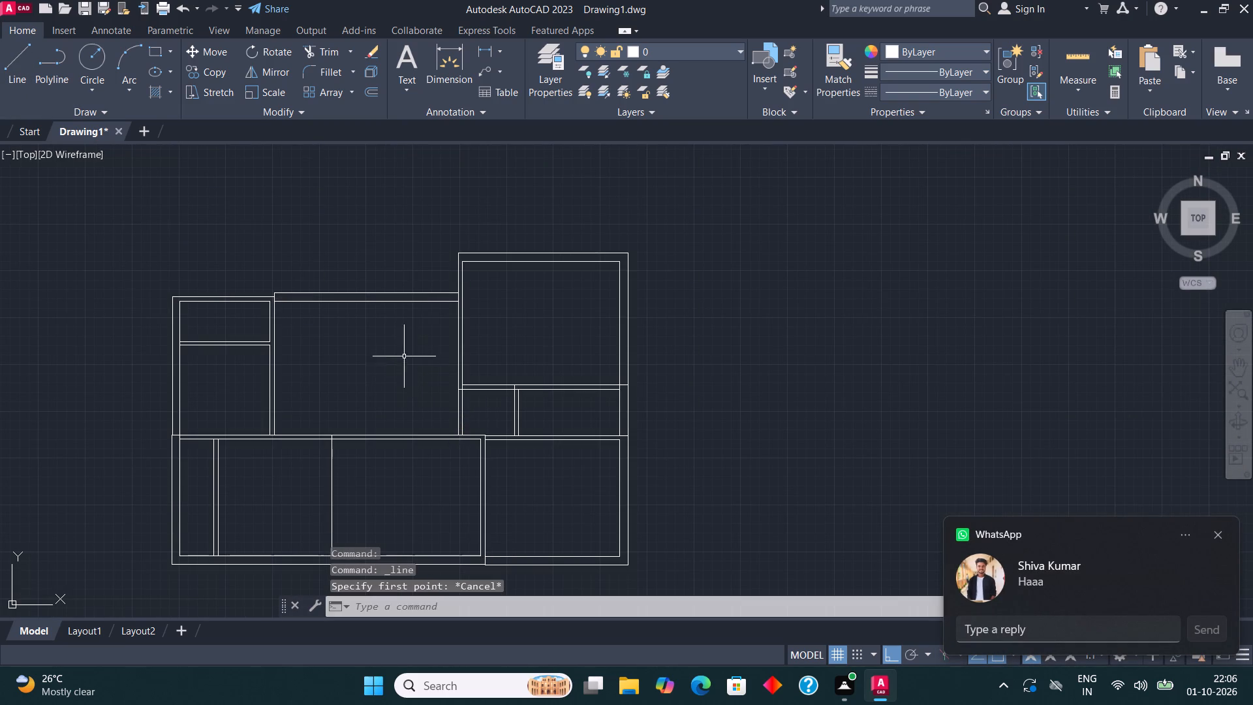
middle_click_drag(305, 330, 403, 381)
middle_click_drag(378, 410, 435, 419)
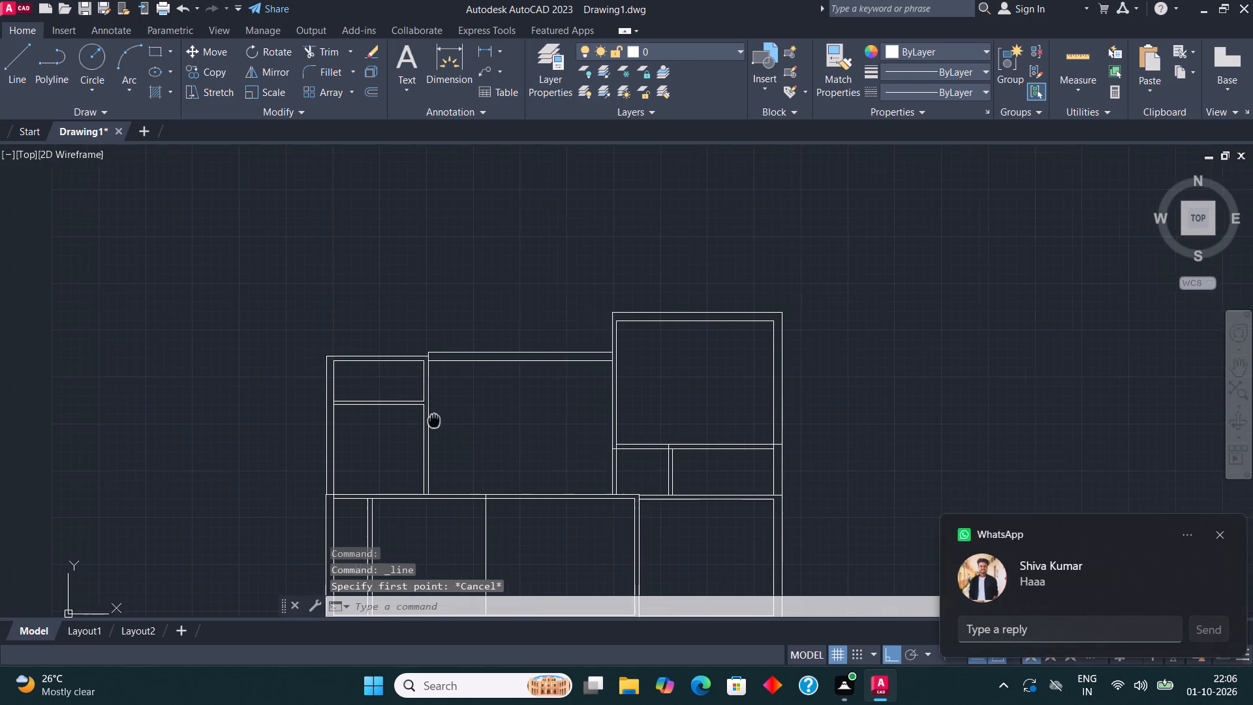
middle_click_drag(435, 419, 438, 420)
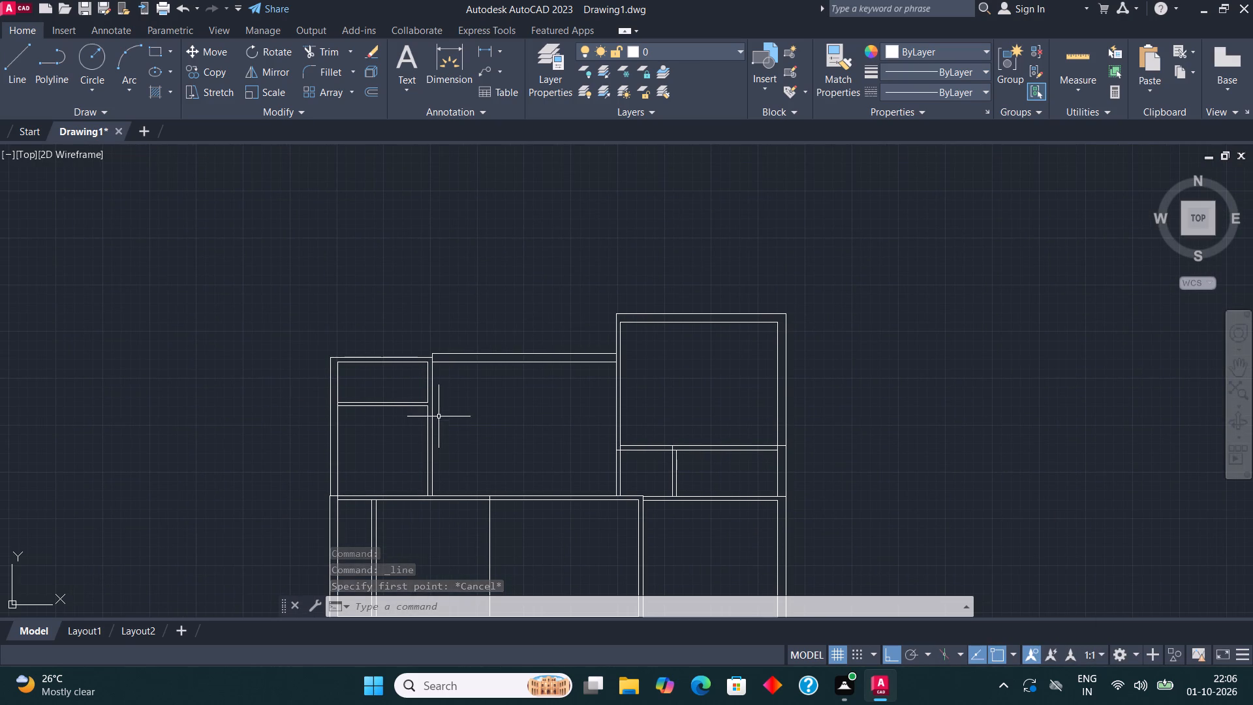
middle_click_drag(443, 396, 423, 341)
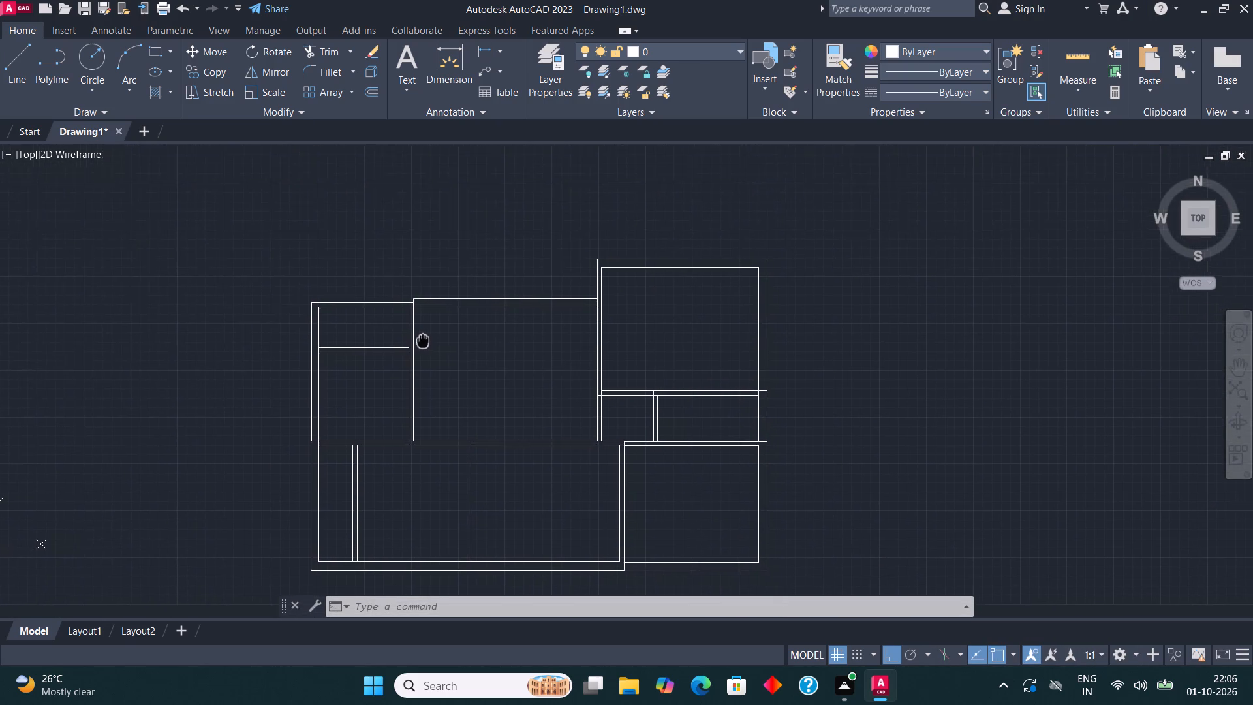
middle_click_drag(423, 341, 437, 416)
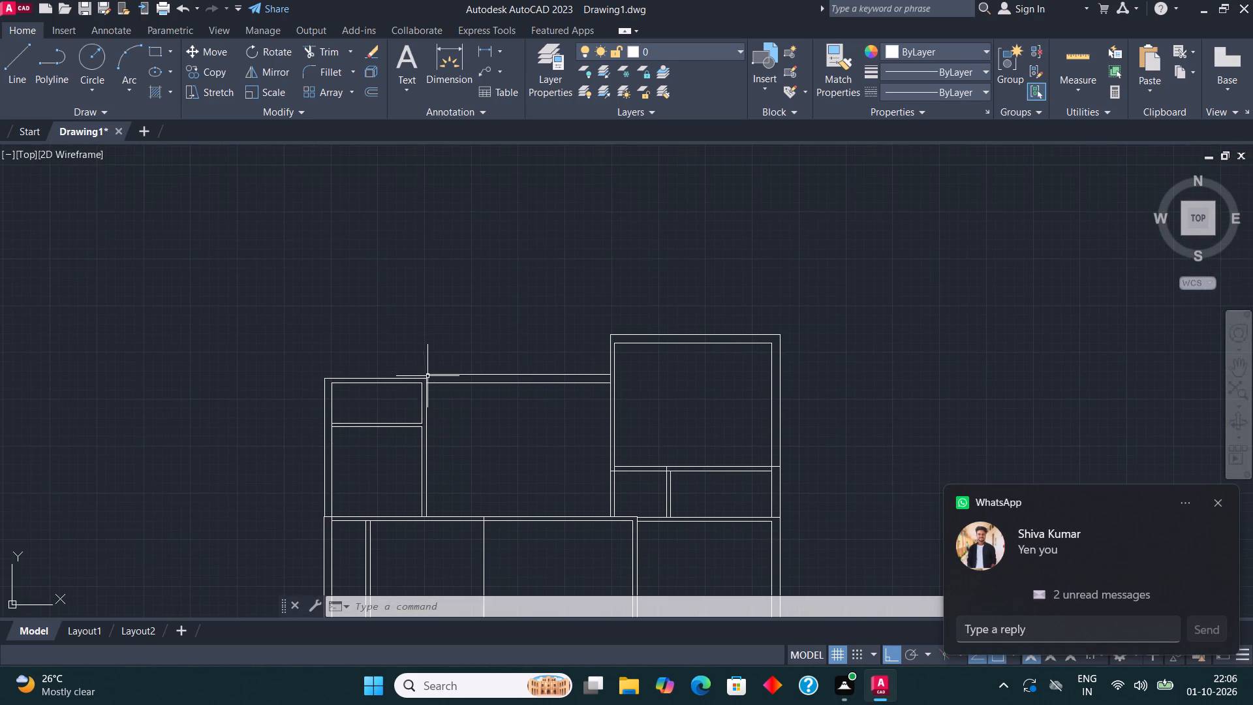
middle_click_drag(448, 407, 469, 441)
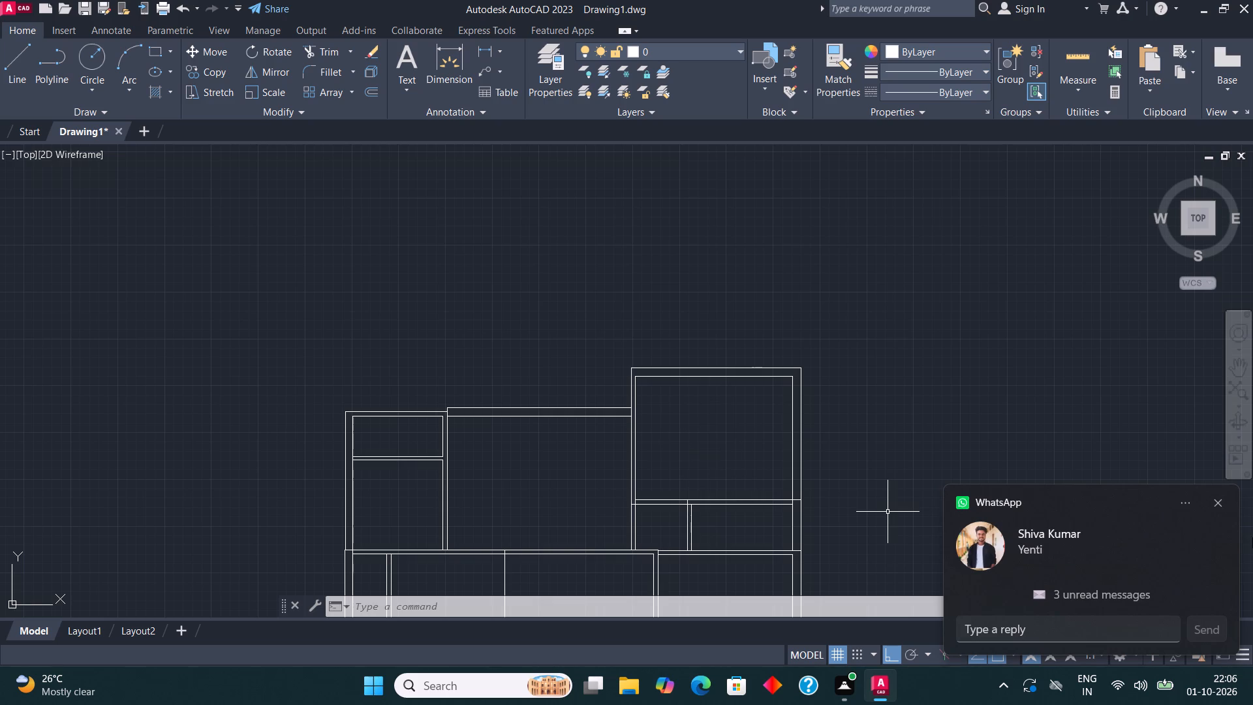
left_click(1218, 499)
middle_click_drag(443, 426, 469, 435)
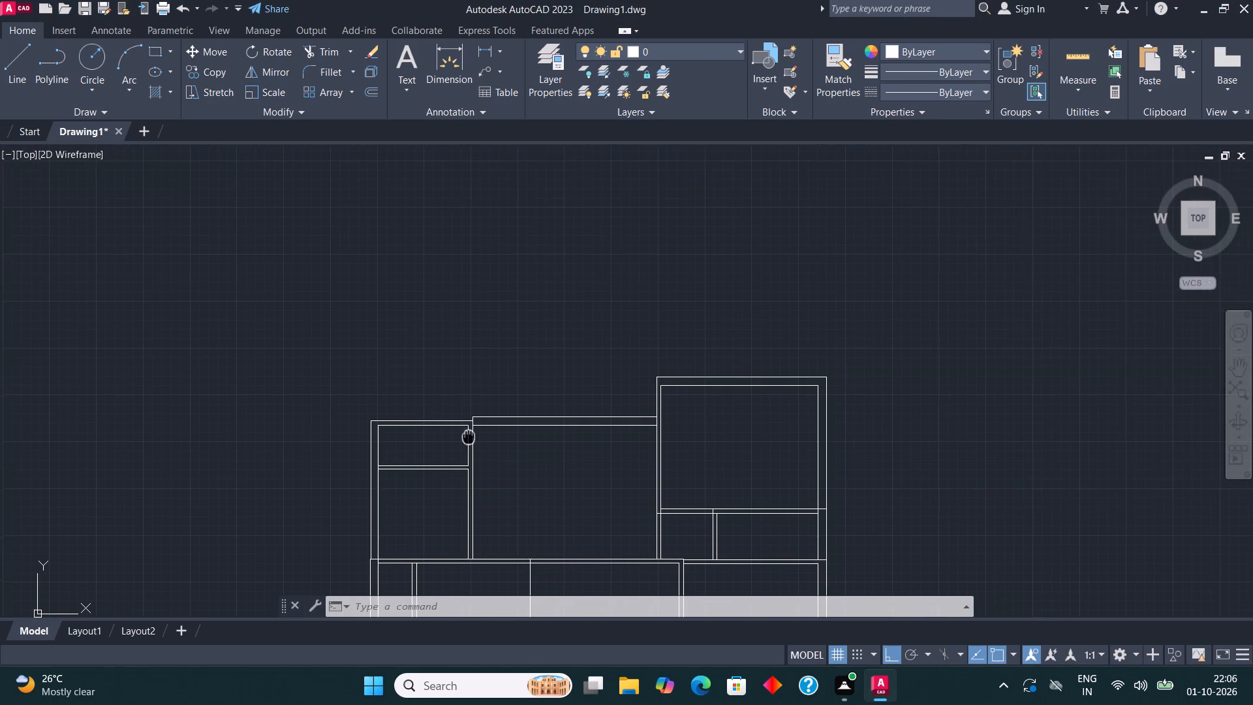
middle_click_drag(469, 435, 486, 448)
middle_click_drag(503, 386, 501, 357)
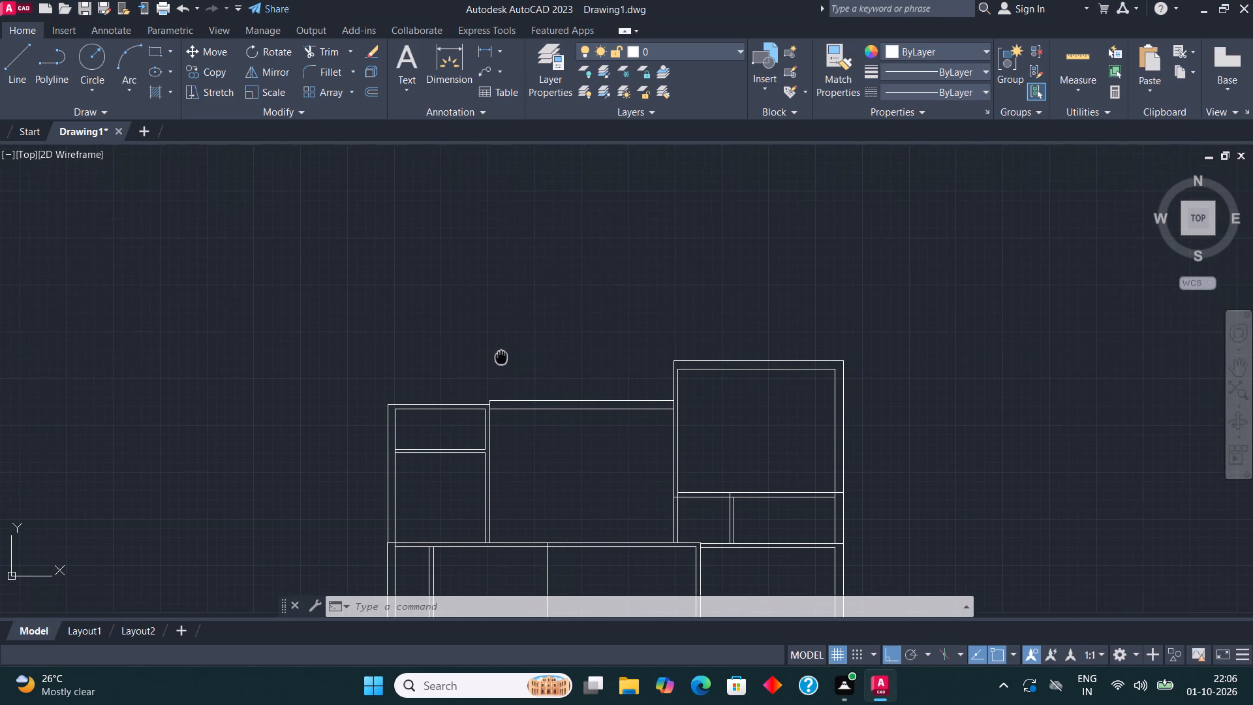
Move the outer top line above the small upper-left space up by 4.5".
middle_click_drag(501, 357, 489, 376)
scroll(416, 428, "up", 3)
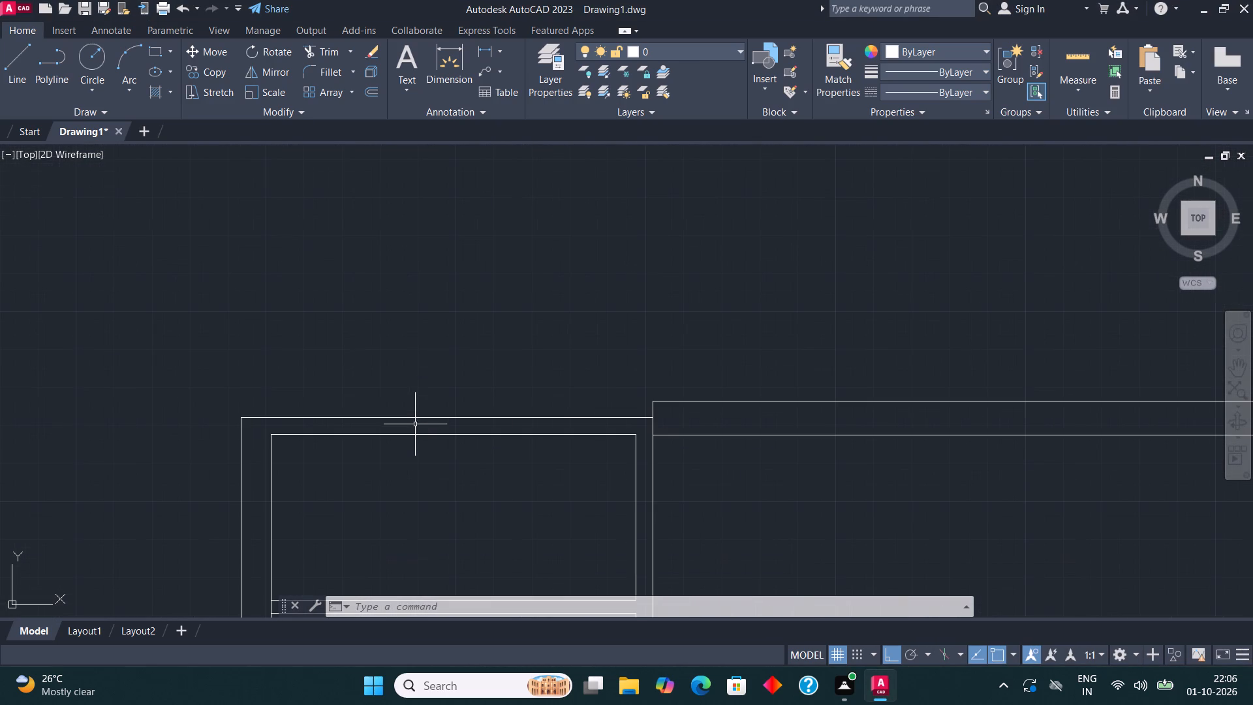
left_click(415, 417)
middle_click_drag(448, 436, 452, 443)
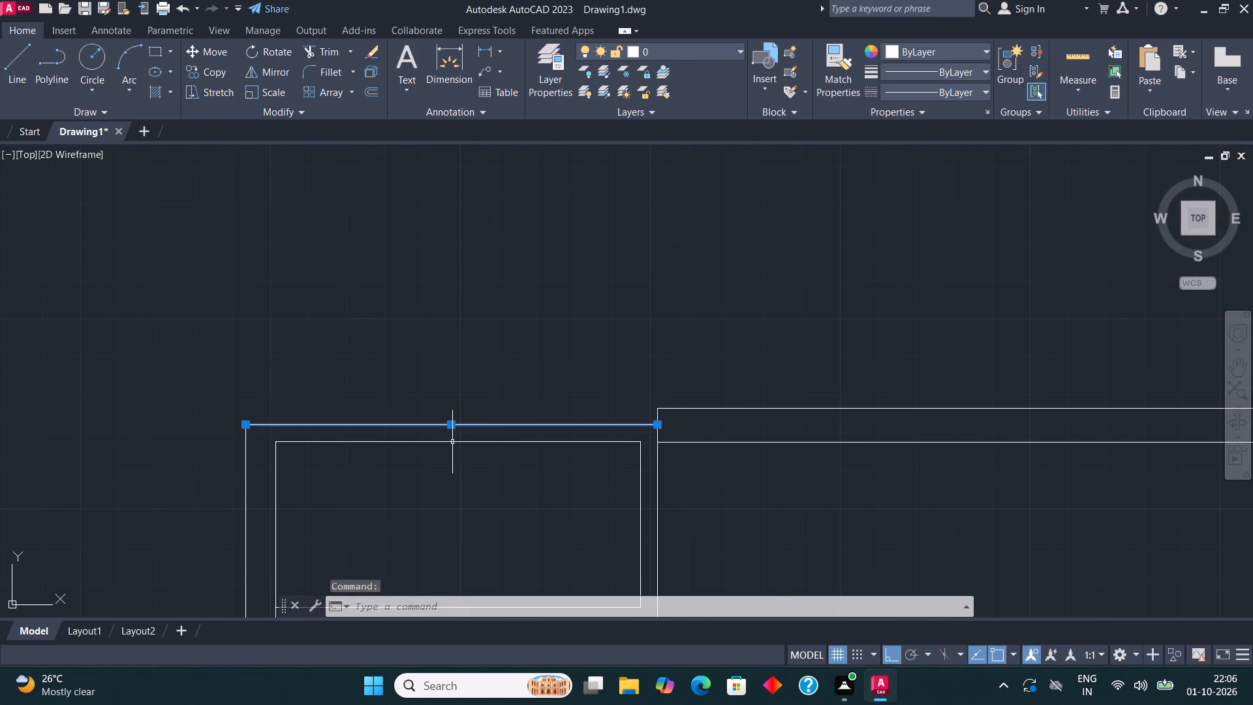
left_click(452, 422)
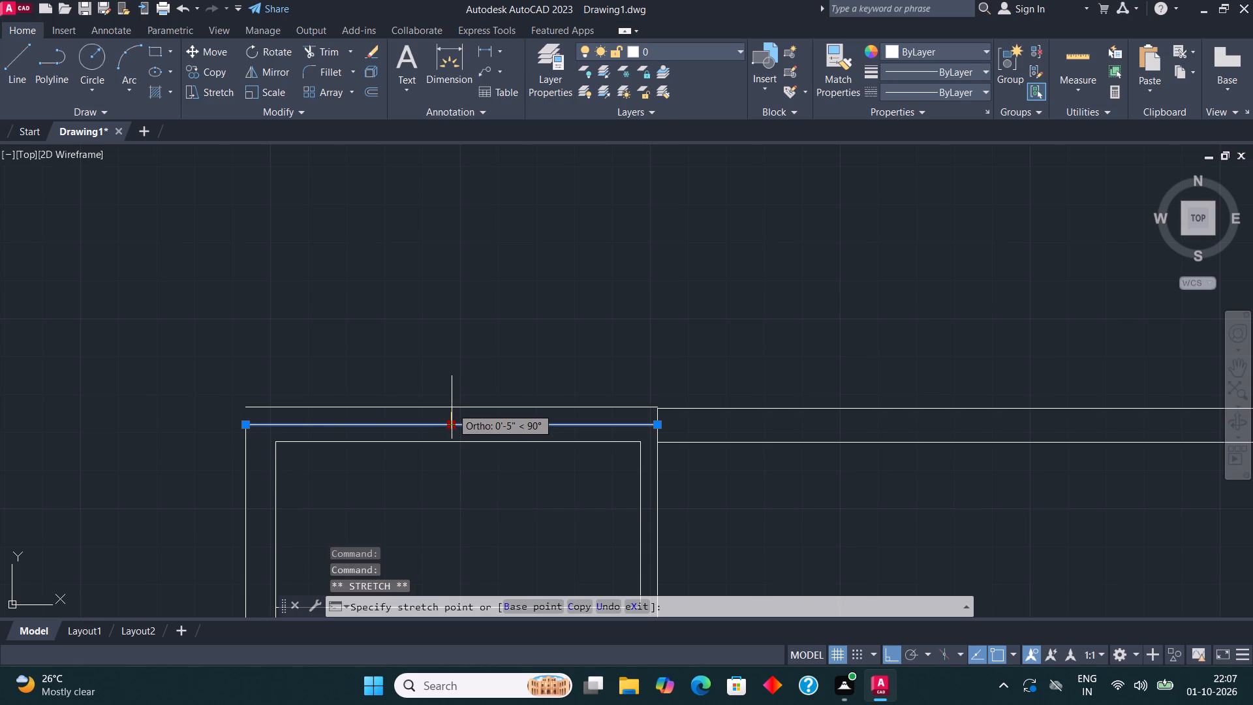
type("4.5\"")
key("Return")
key("Escape")
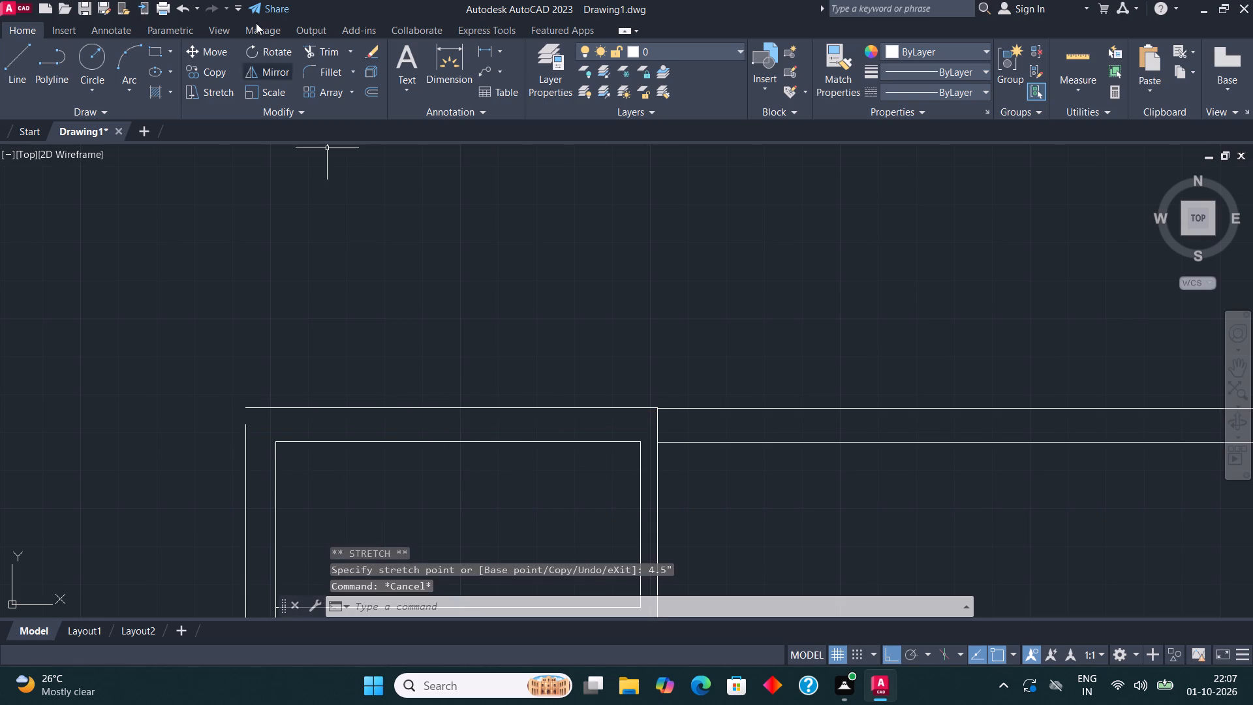
Fillet the upper-left space's outer left wall line and raised outer top line so they meet in a closed corner.
left_click(336, 66)
left_click(244, 449)
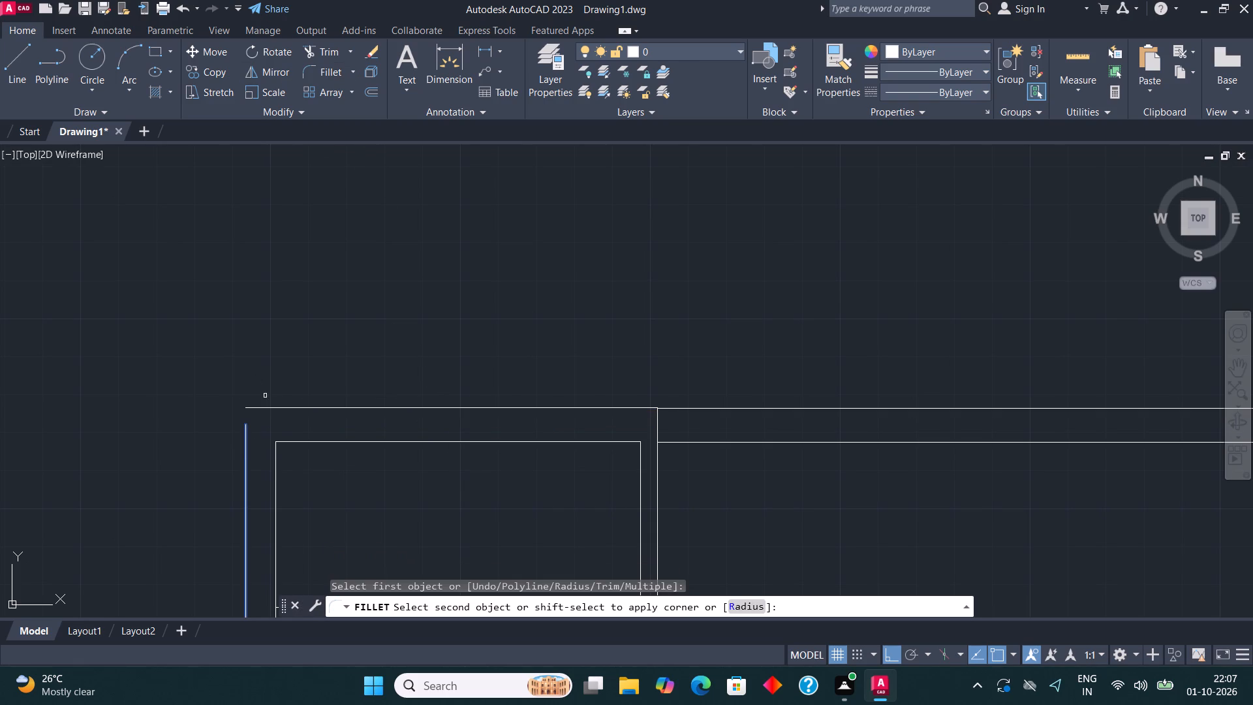
left_click(277, 411)
left_click(277, 406)
key("Escape")
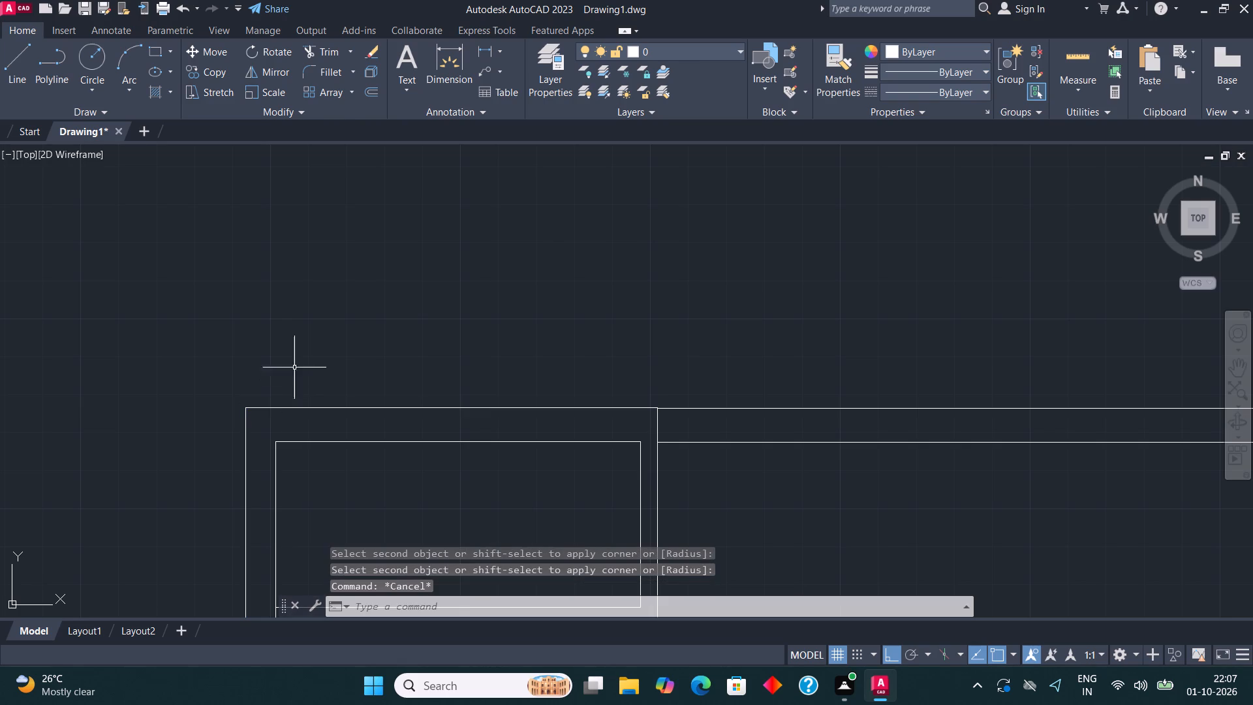
key("Escape")
Draw a 5' by 8' room outline from the connecting wall's lower right end: 5' left, 8' down, and back to the upper-right room's outer left wall.
middle_click_drag(467, 344, 345, 354)
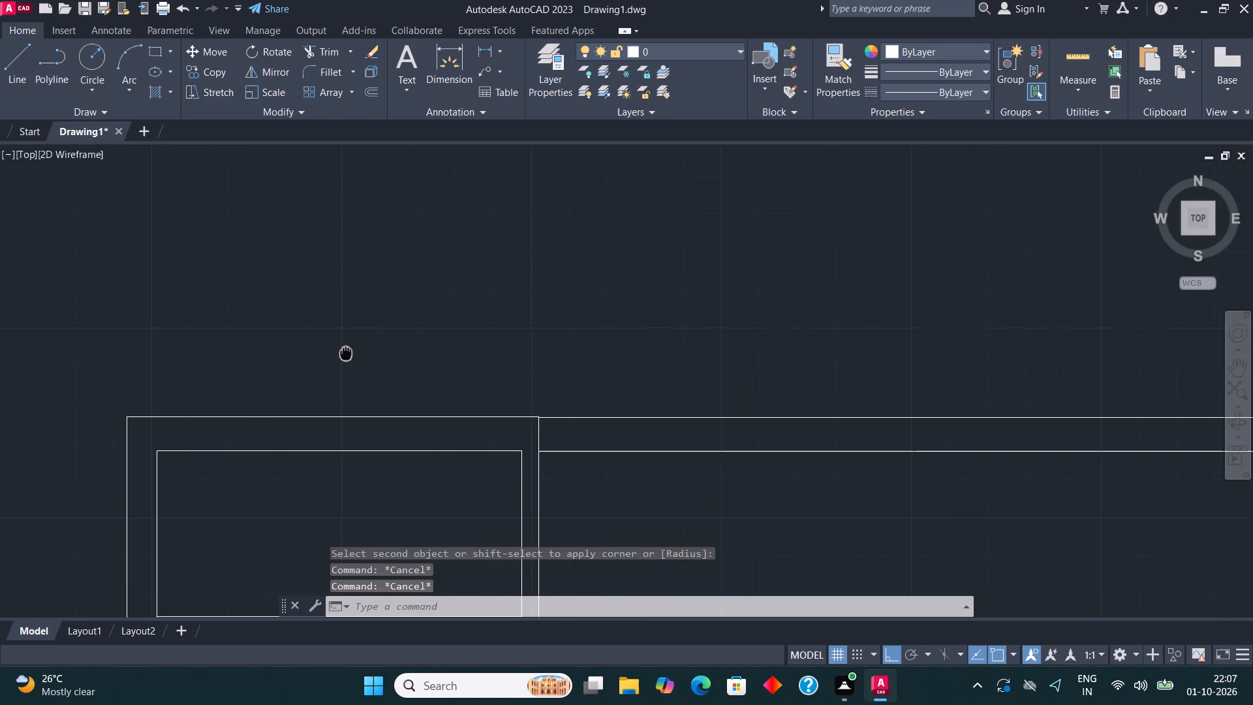
middle_click_drag(345, 354, 342, 354)
scroll(371, 306, "down", 3)
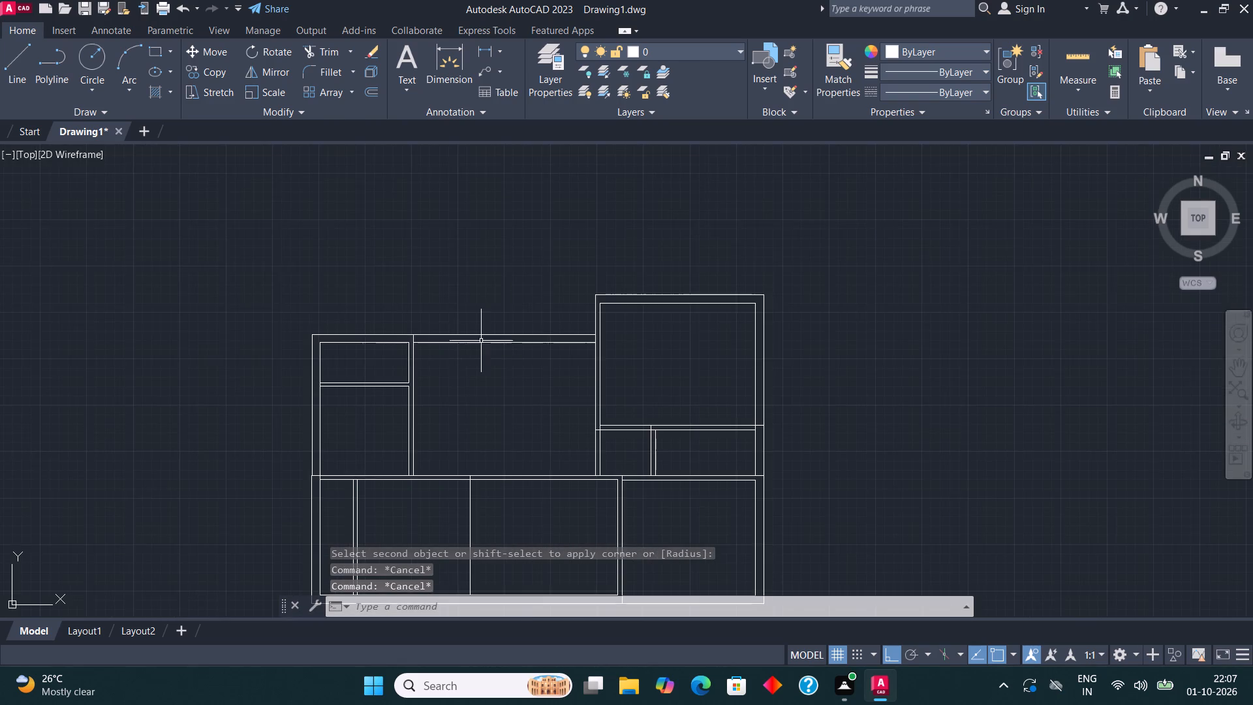
middle_click_drag(480, 341, 402, 383)
middle_click_drag(460, 369, 555, 356)
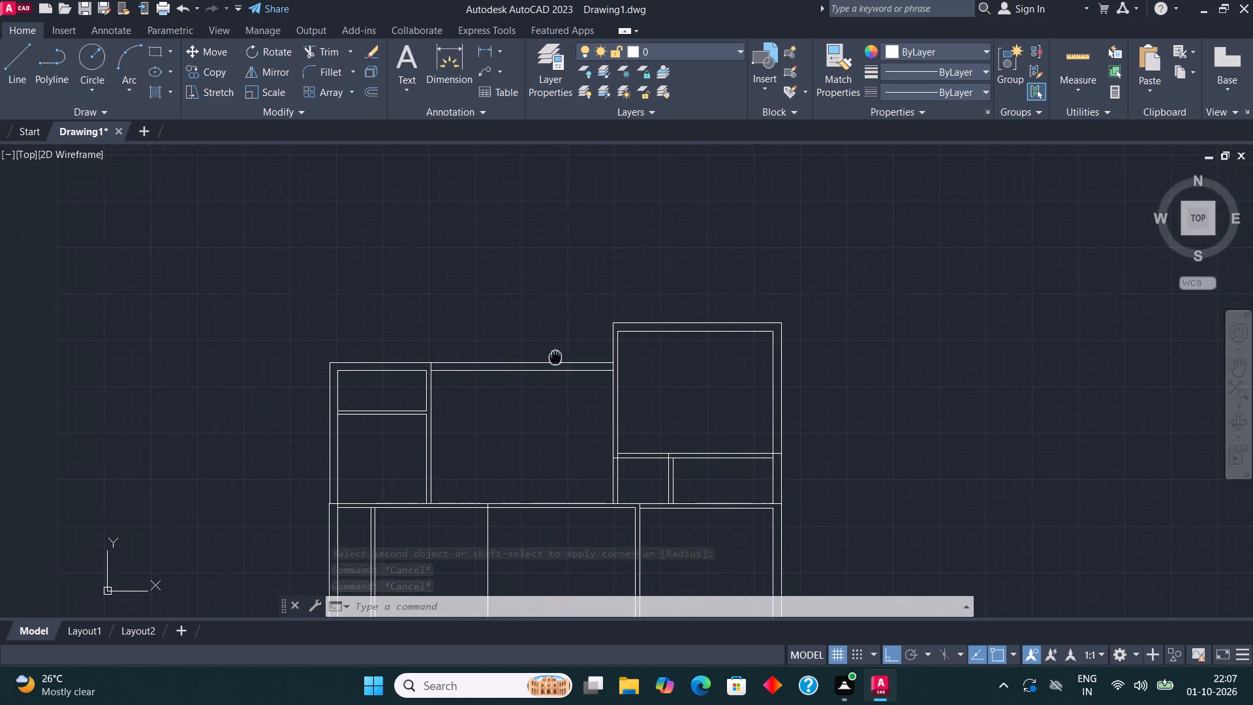
middle_click_drag(555, 356, 415, 295)
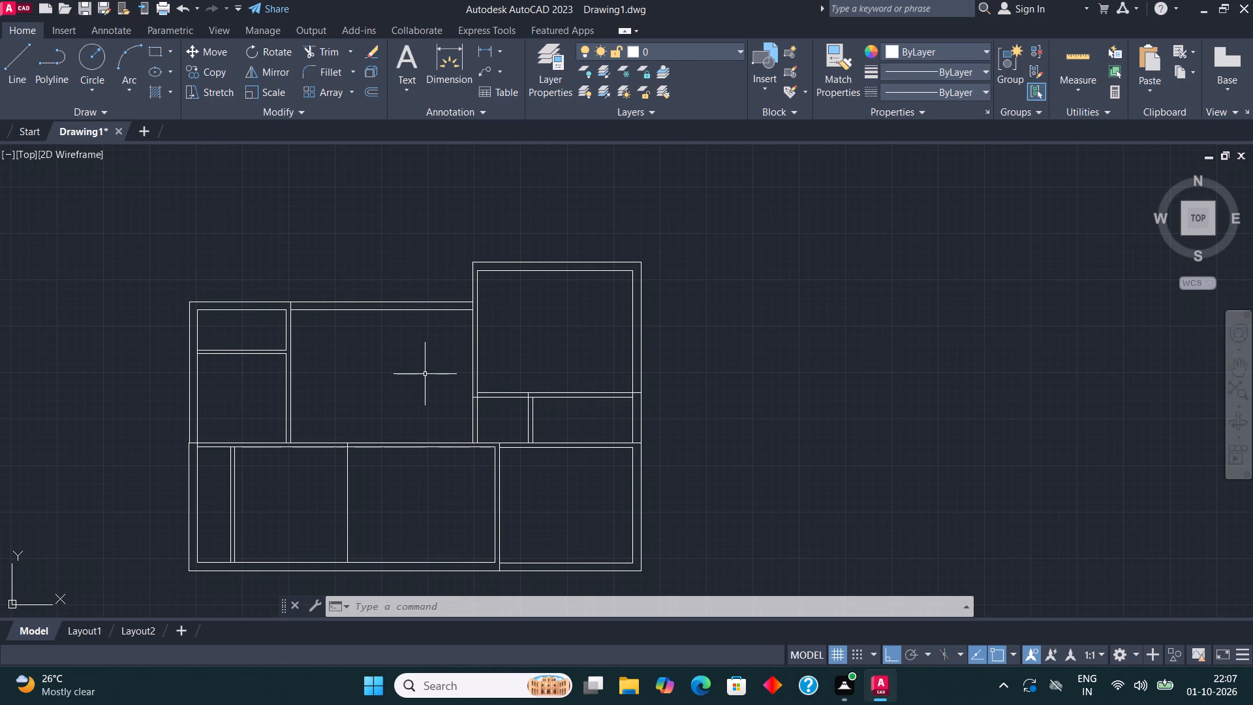
middle_click_drag(469, 356, 493, 407)
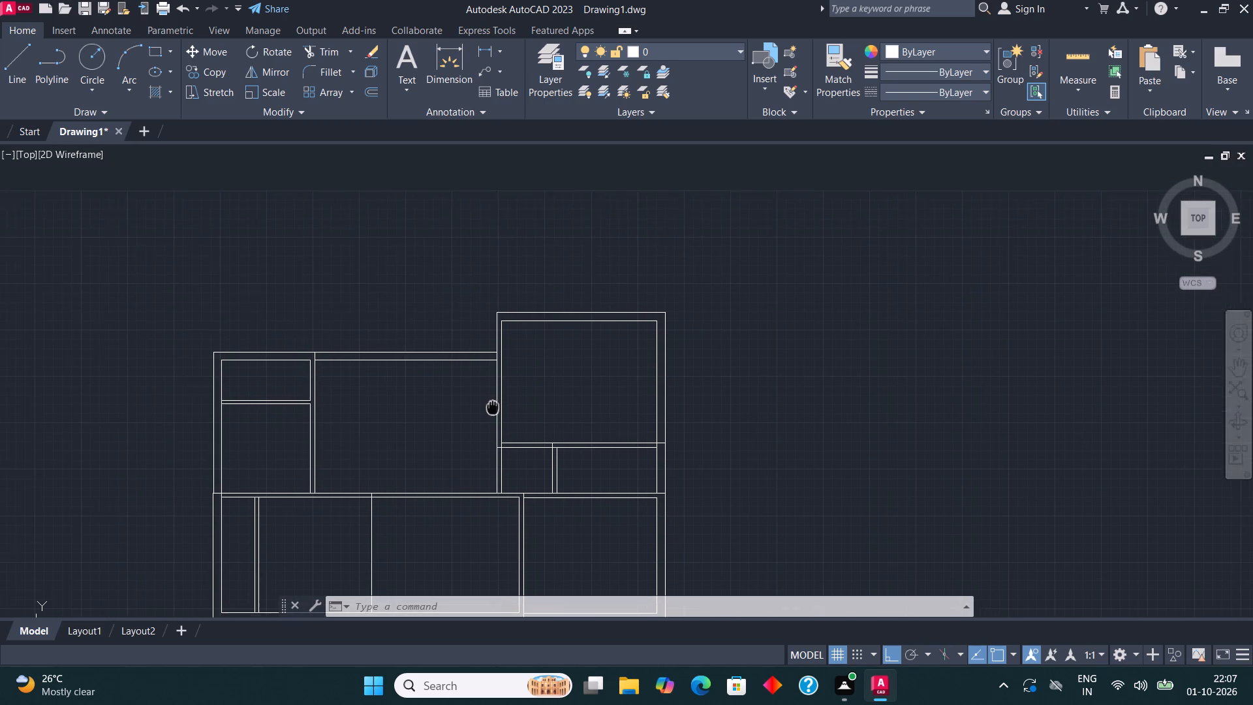
middle_click_drag(493, 407, 501, 424)
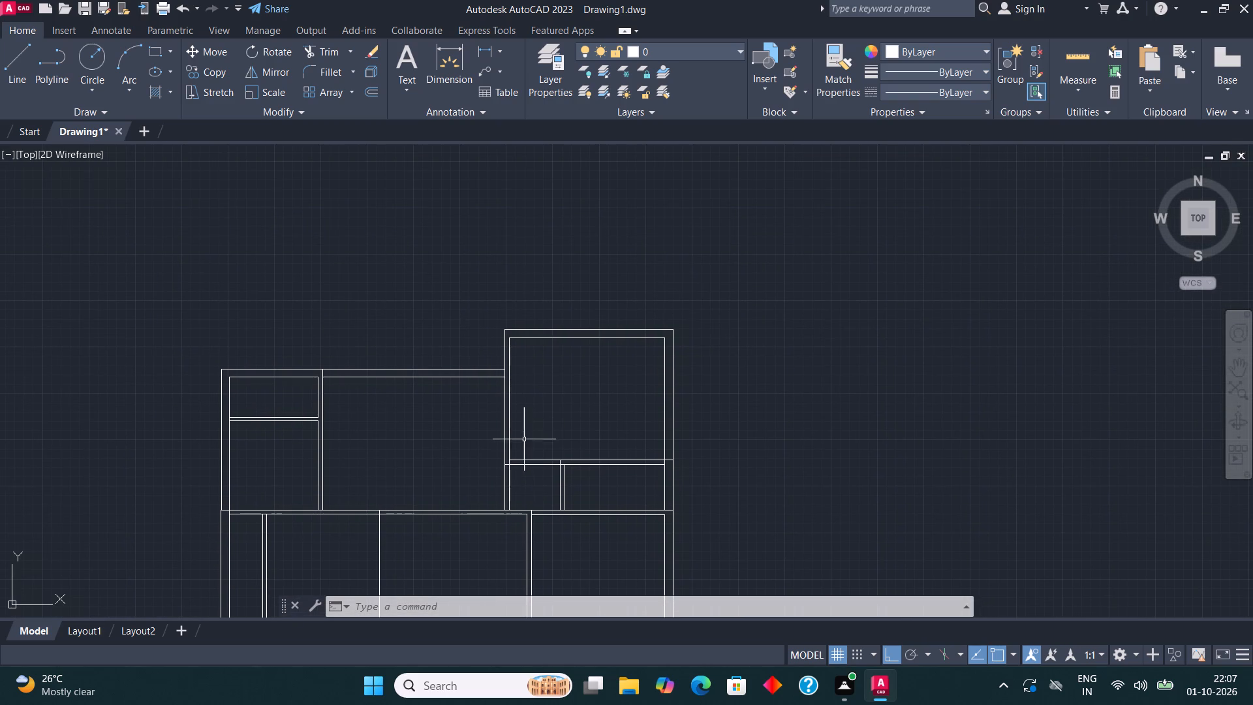
middle_click_drag(527, 438, 569, 452)
scroll(510, 411, "up", 3)
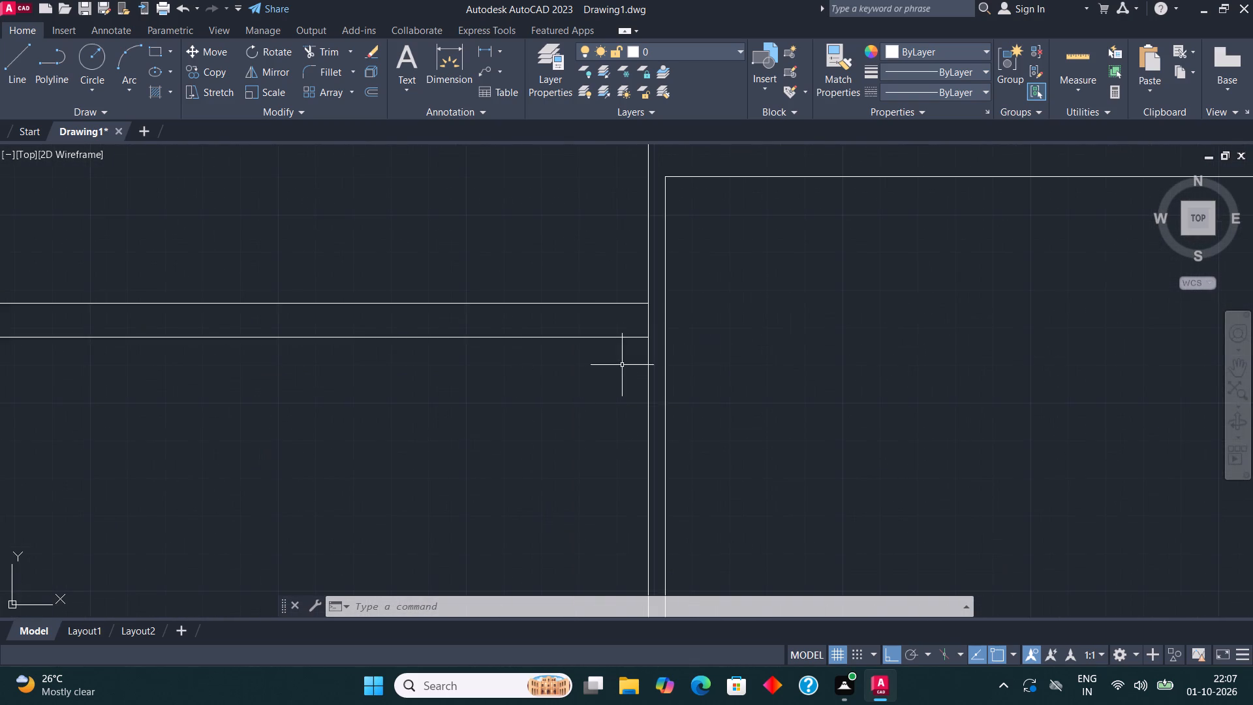
scroll(622, 365, "up", 1)
left_click(21, 52)
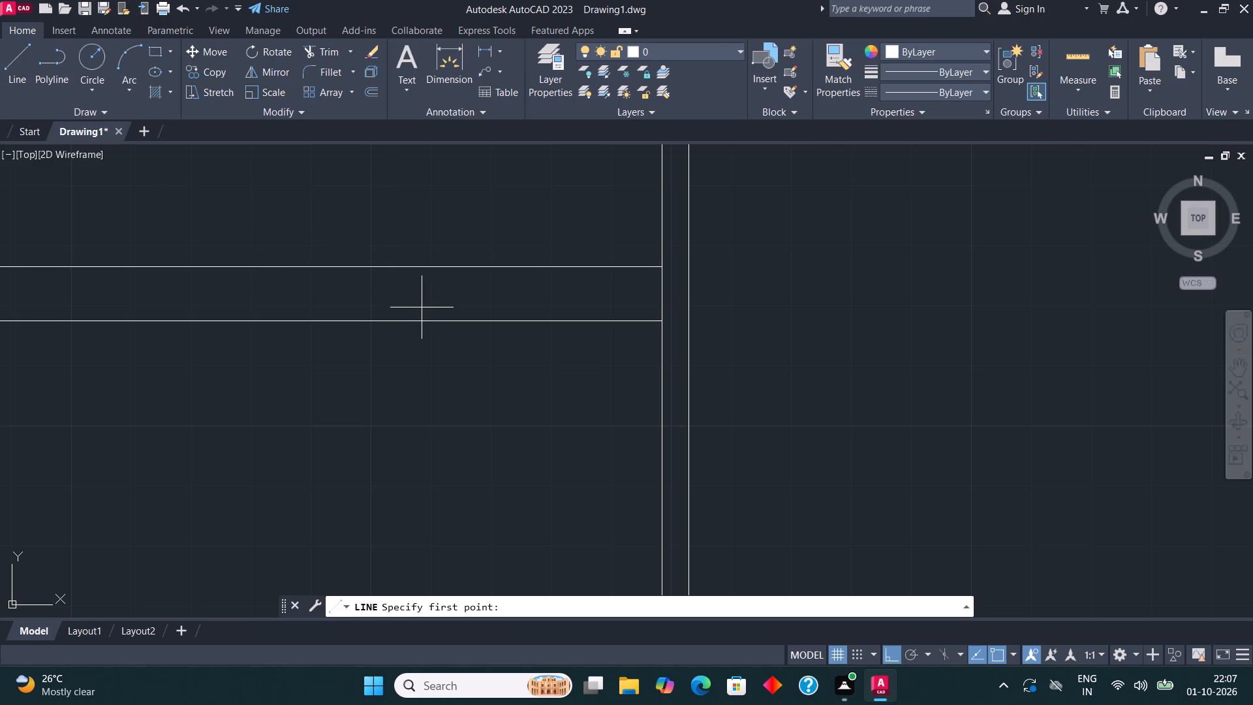
scroll(664, 317, "up", 2)
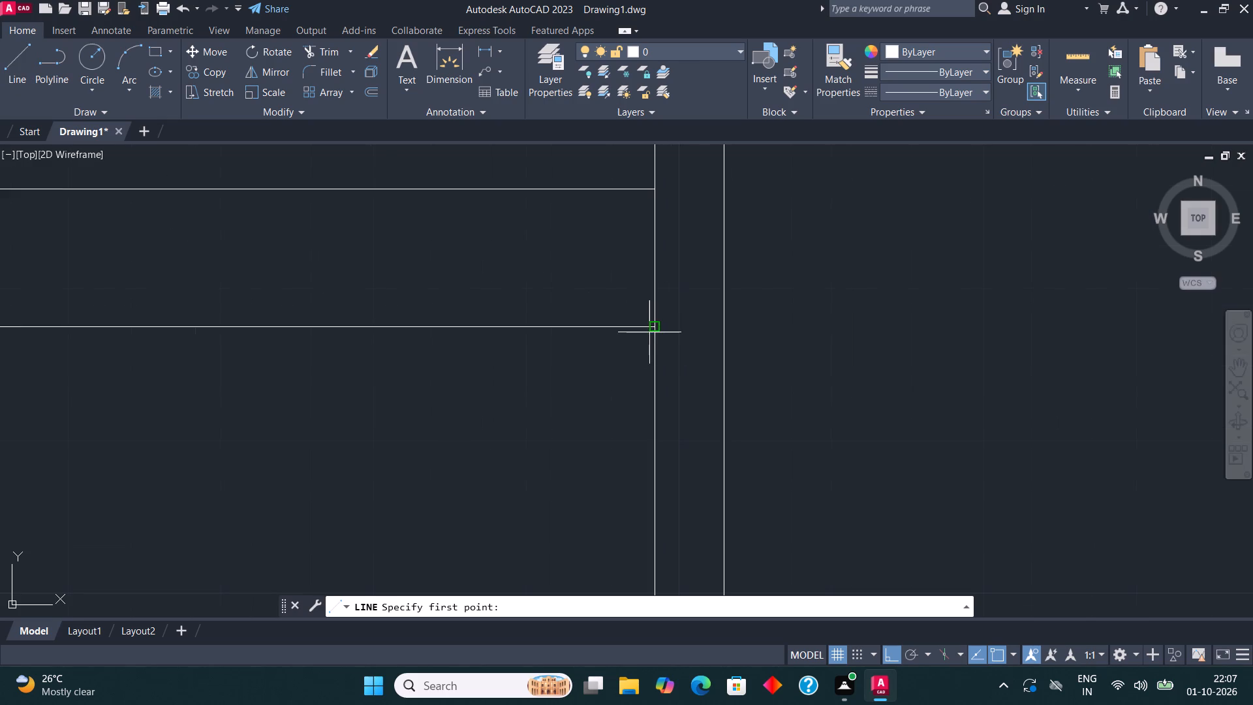
left_click(651, 328)
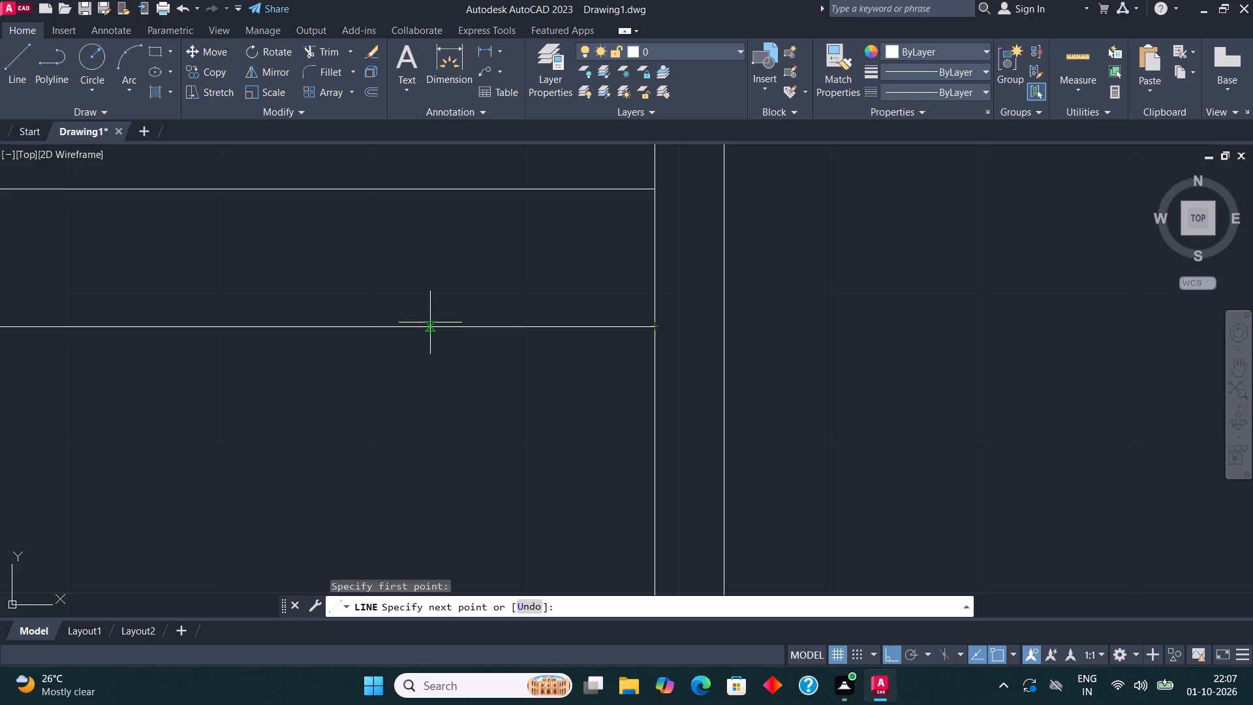
type("5'")
key("Return")
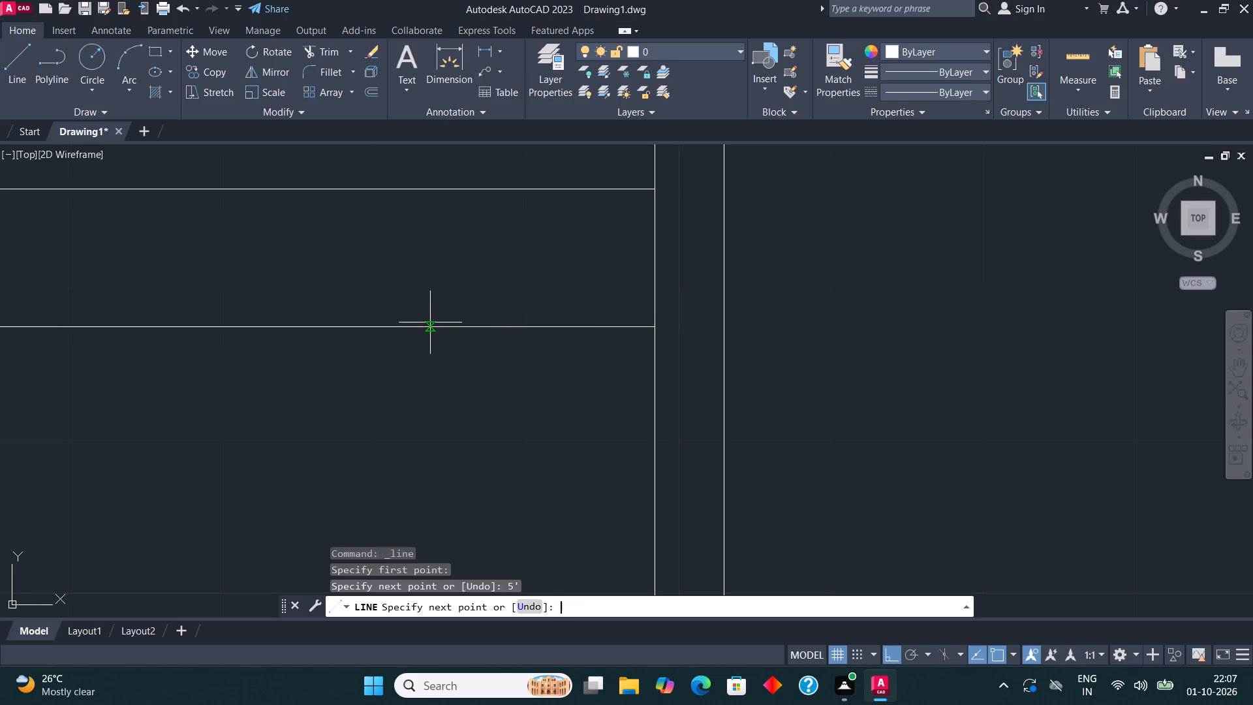
scroll(430, 322, "down", 6)
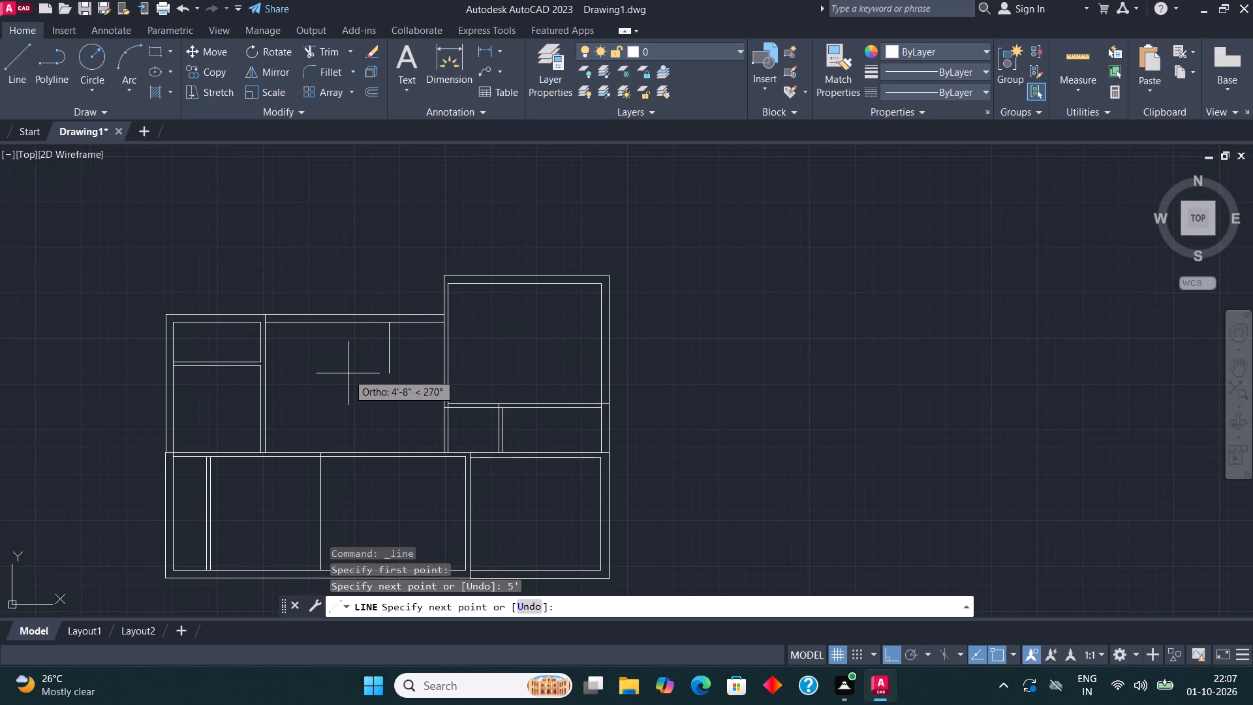
scroll(348, 373, "up", 1)
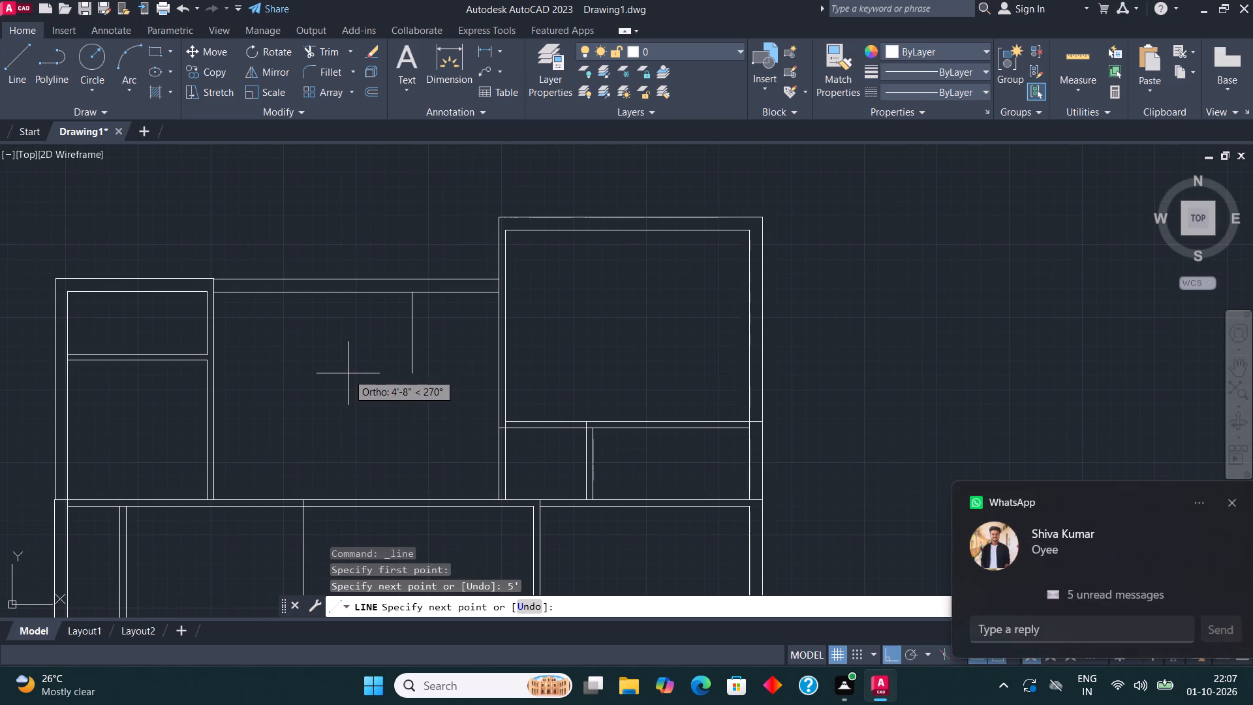
key("8")
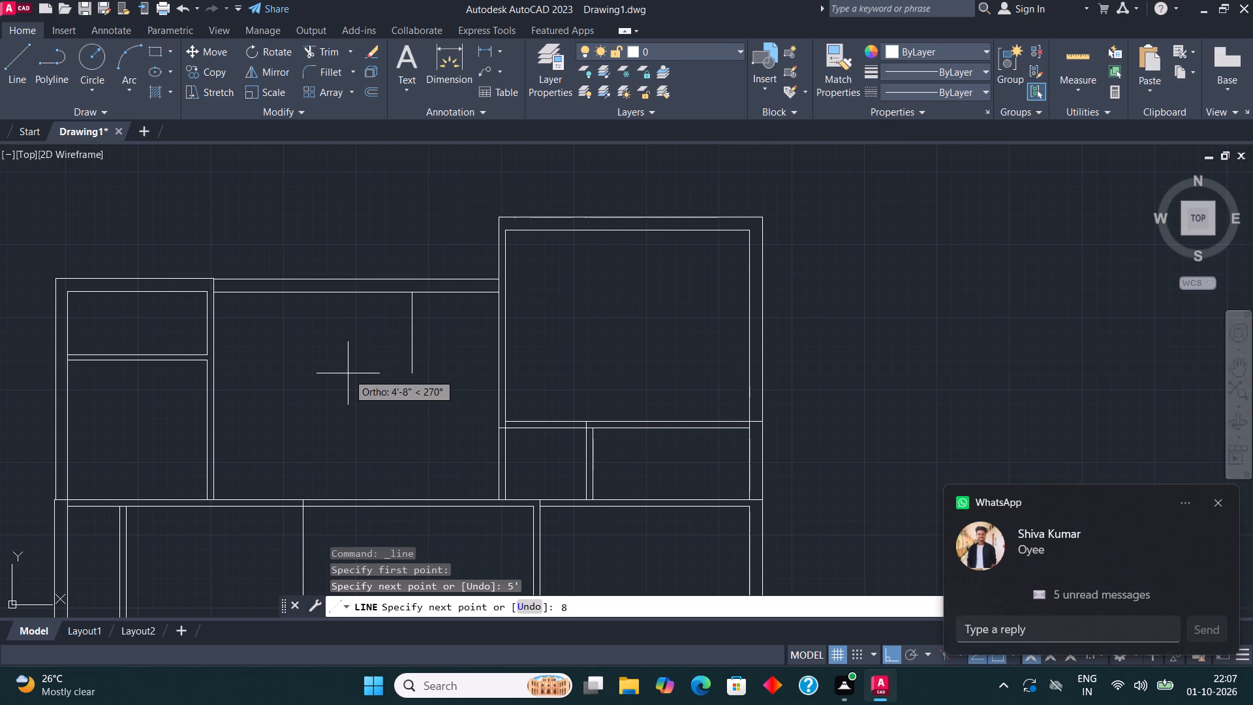
key("apostrophe")
key("Return")
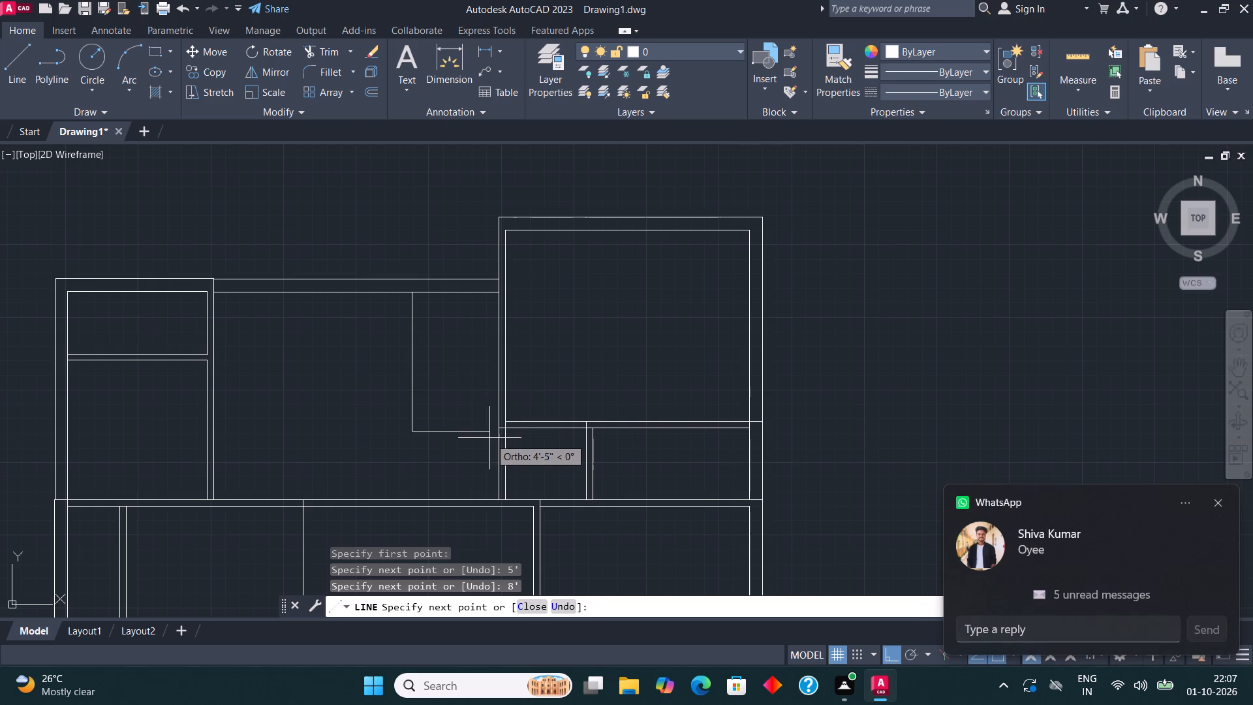
scroll(490, 443, "up", 2)
left_click(502, 421)
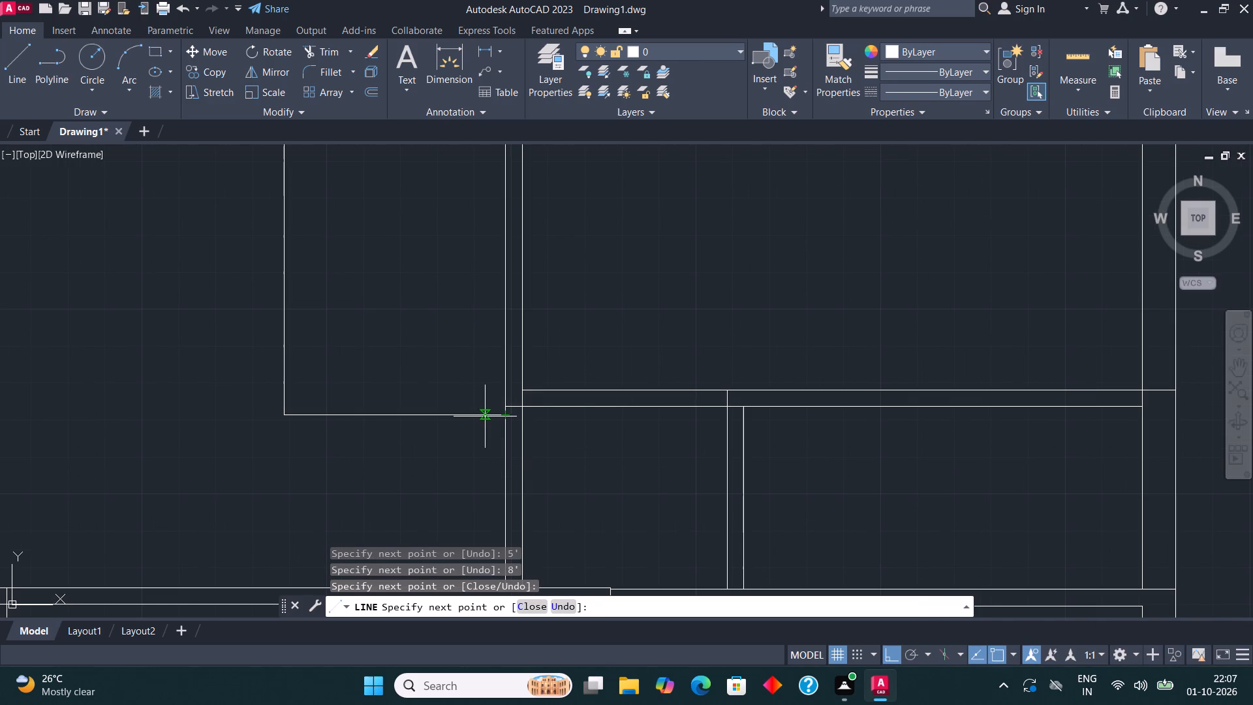
key("Escape")
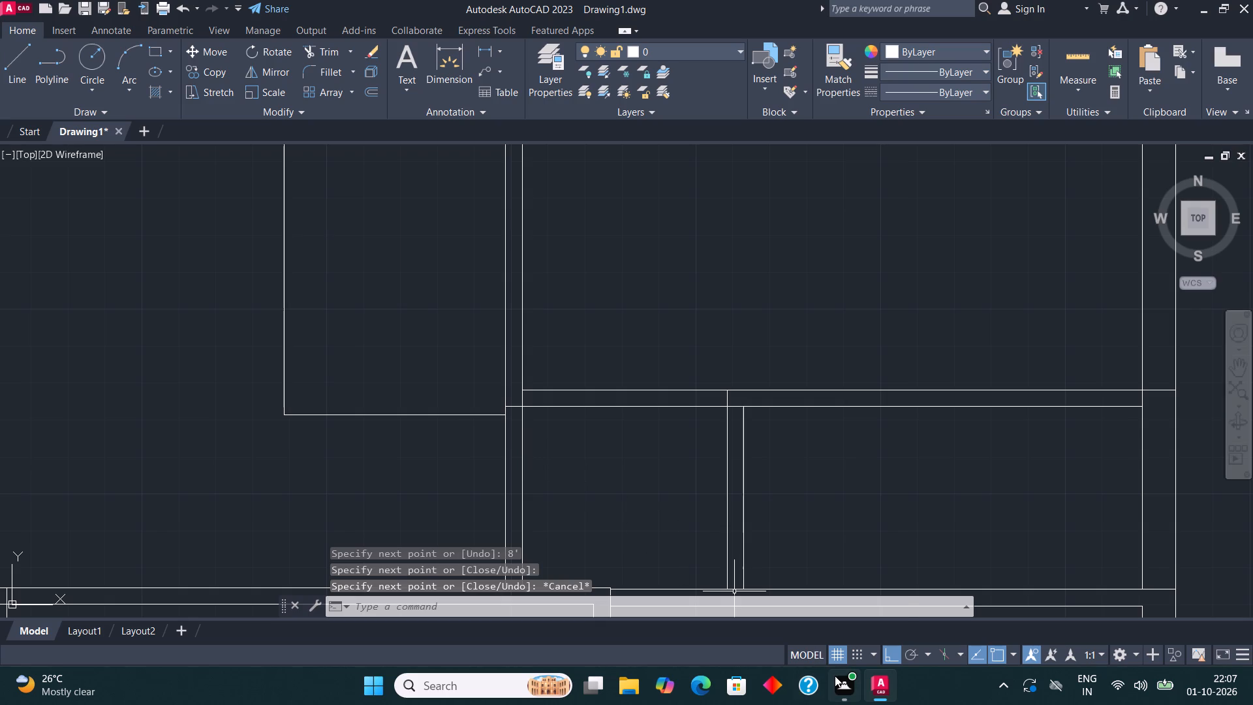
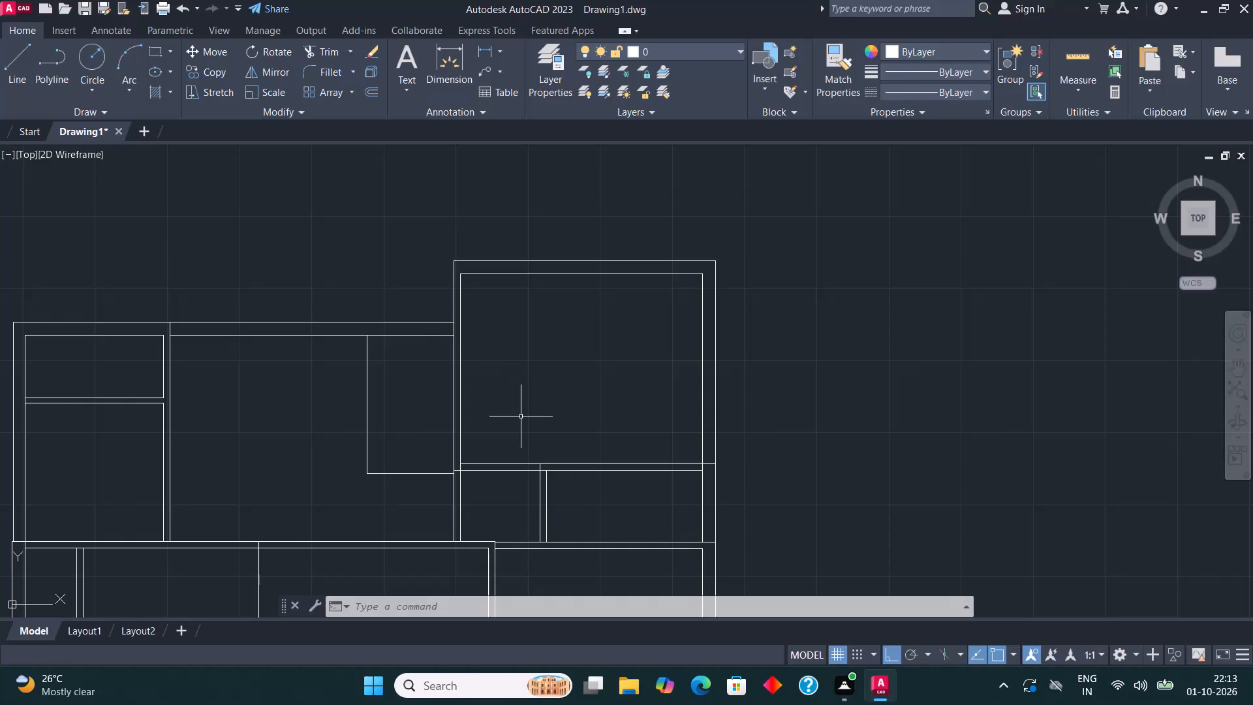
Offset the 5' by 8' room's left line and bottom line outward by 4.5" to form the wall thickness.
scroll(530, 403, "down", 3)
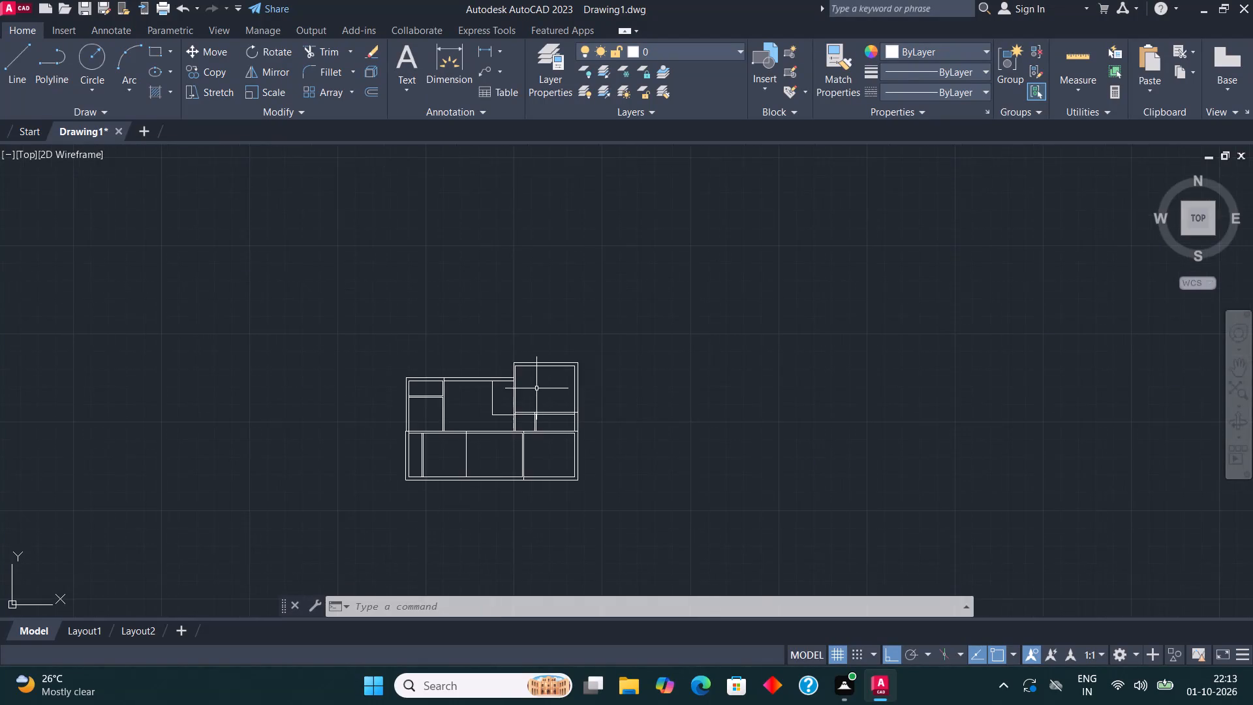
middle_click_drag(555, 390, 608, 358)
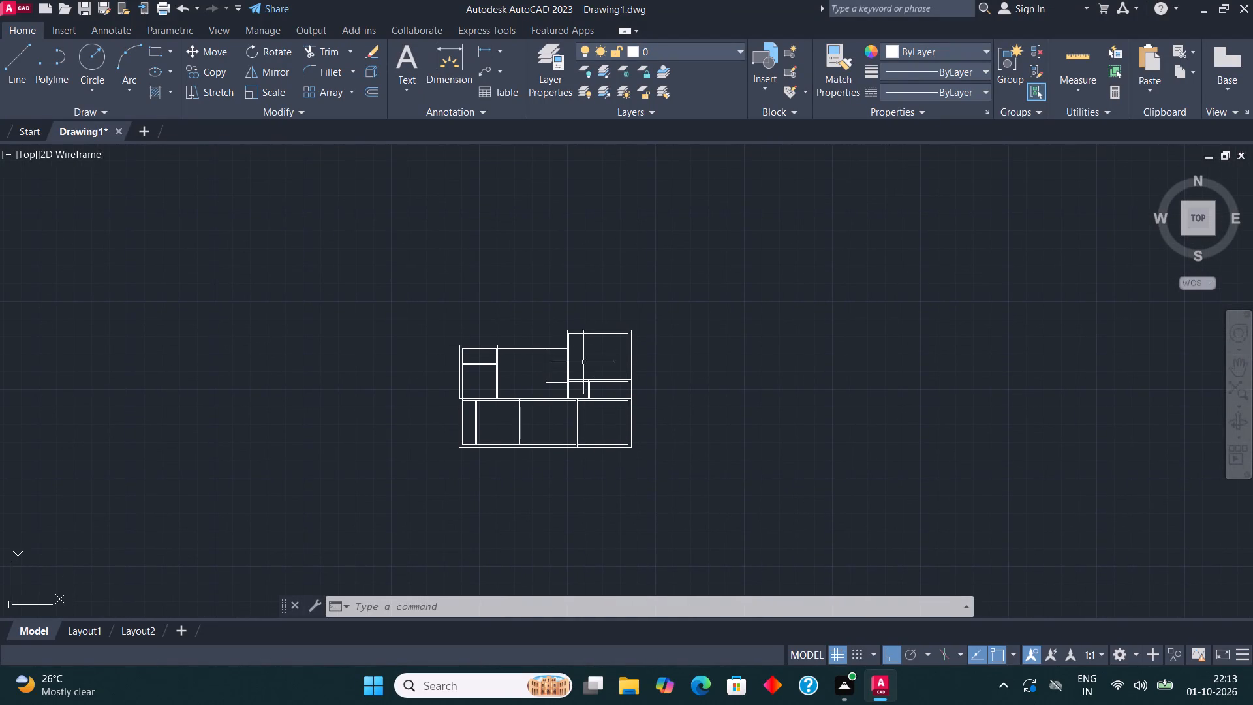
middle_click_drag(562, 339, 433, 410)
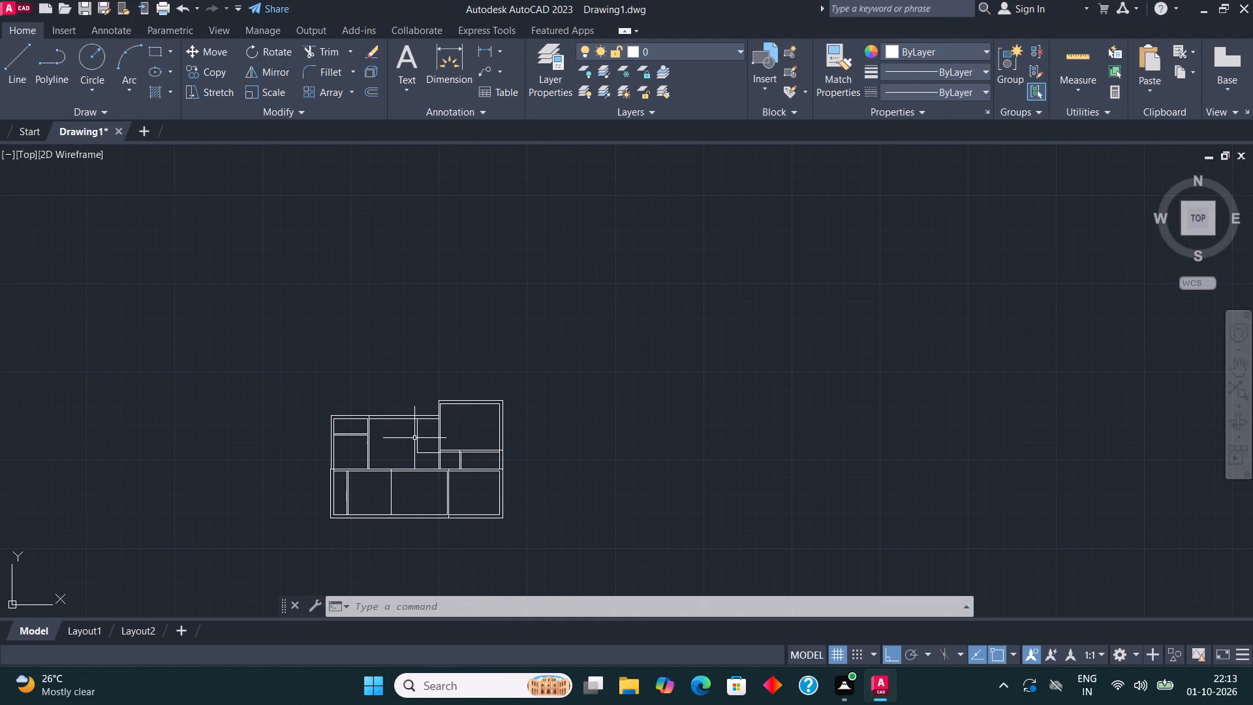
scroll(428, 420, "up", 3)
middle_click_drag(435, 432, 473, 356)
middle_click_drag(499, 388, 498, 351)
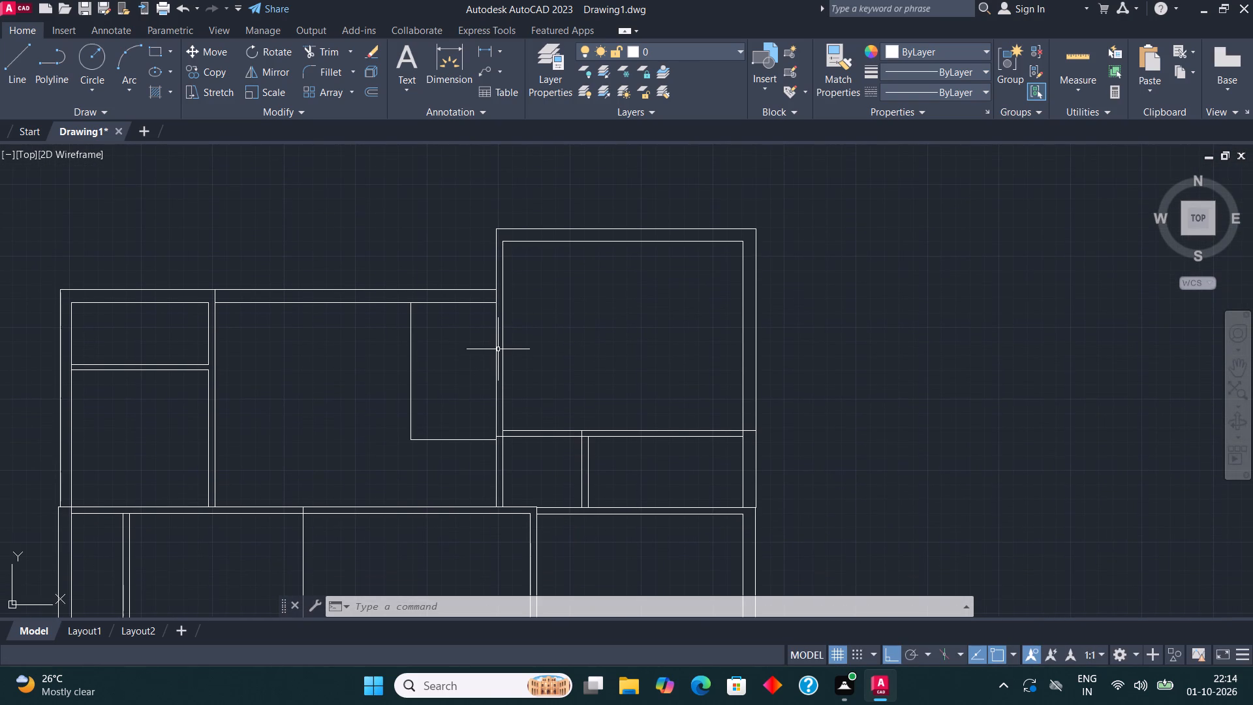
middle_click_drag(499, 359, 499, 369)
left_click(433, 463)
left_click(405, 409)
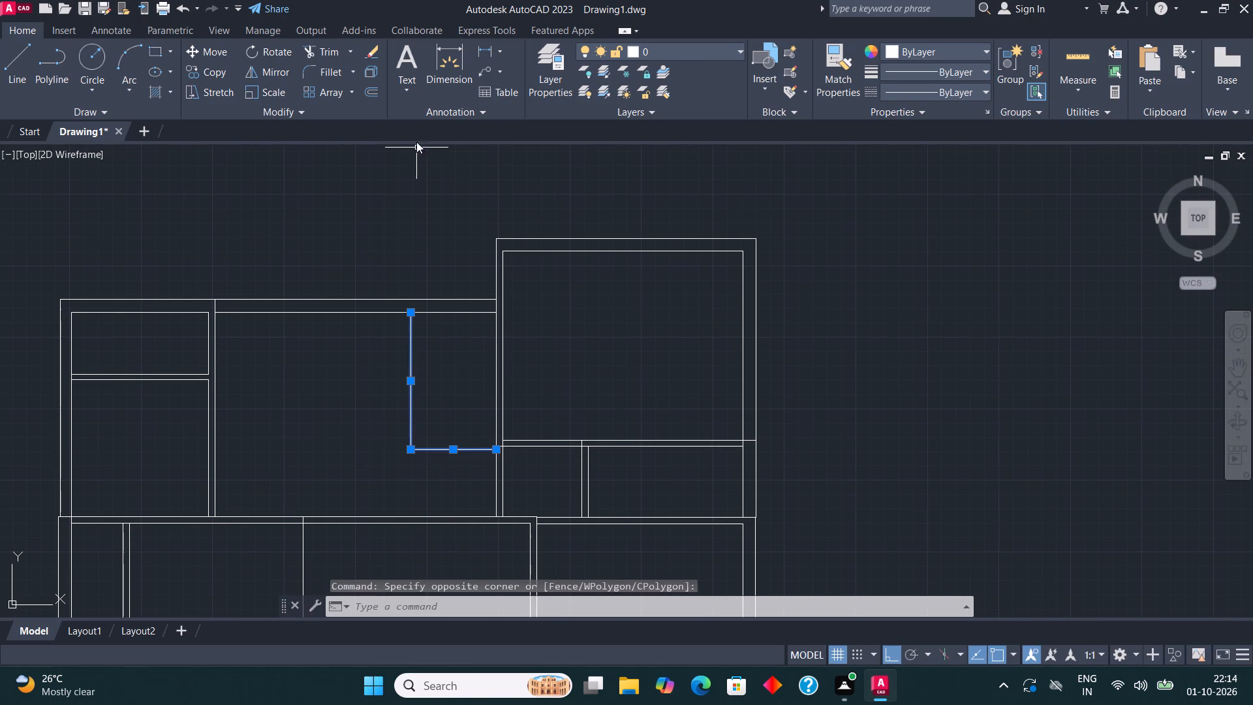
left_click(367, 97)
left_click(409, 379)
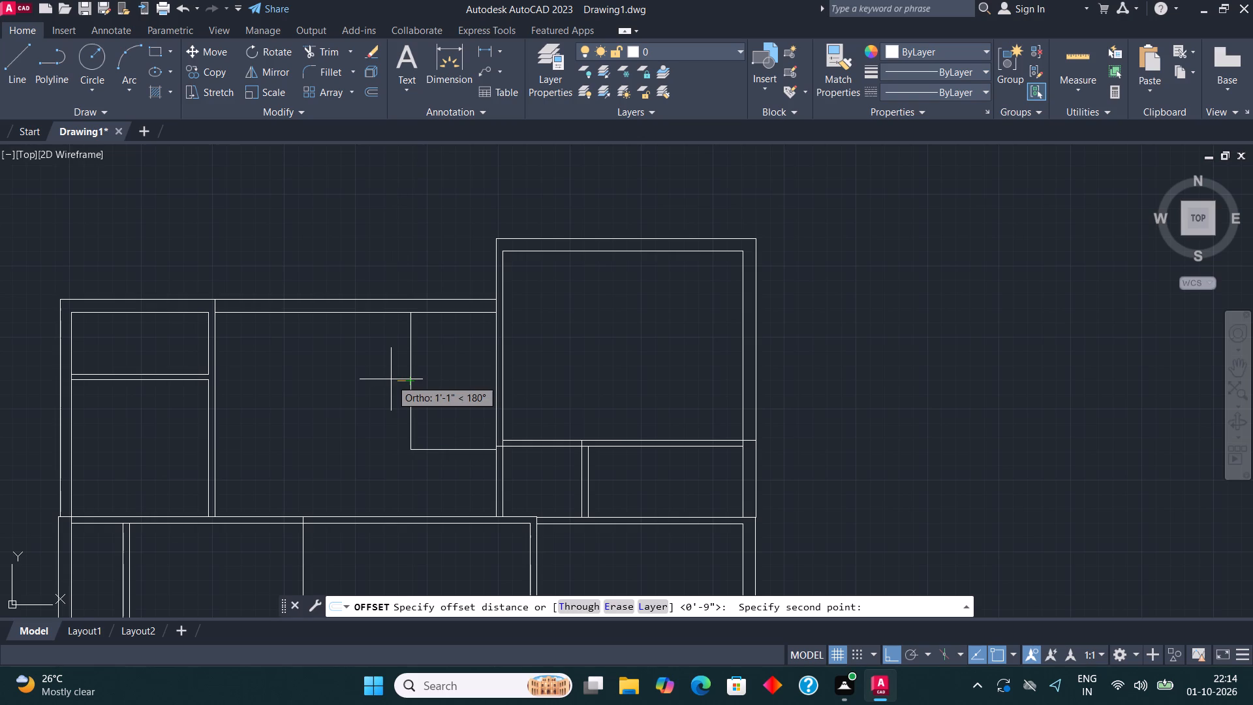
type("4.5\"")
key("Return")
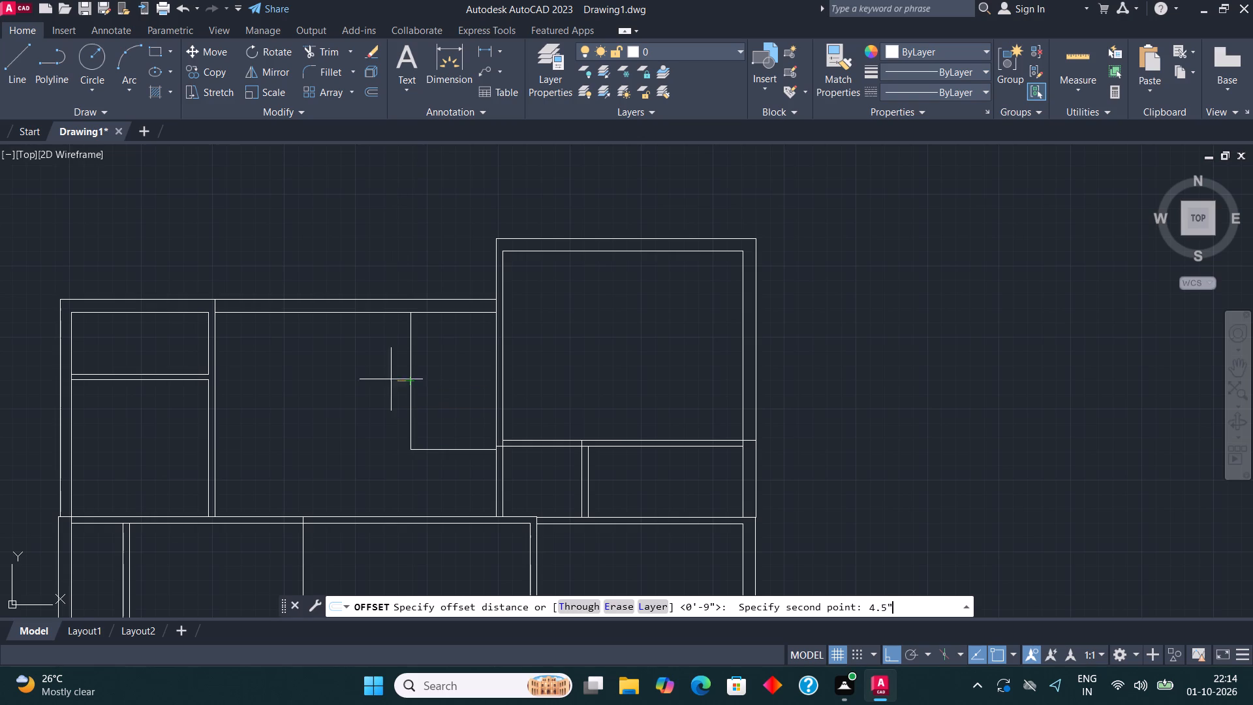
left_click(410, 373)
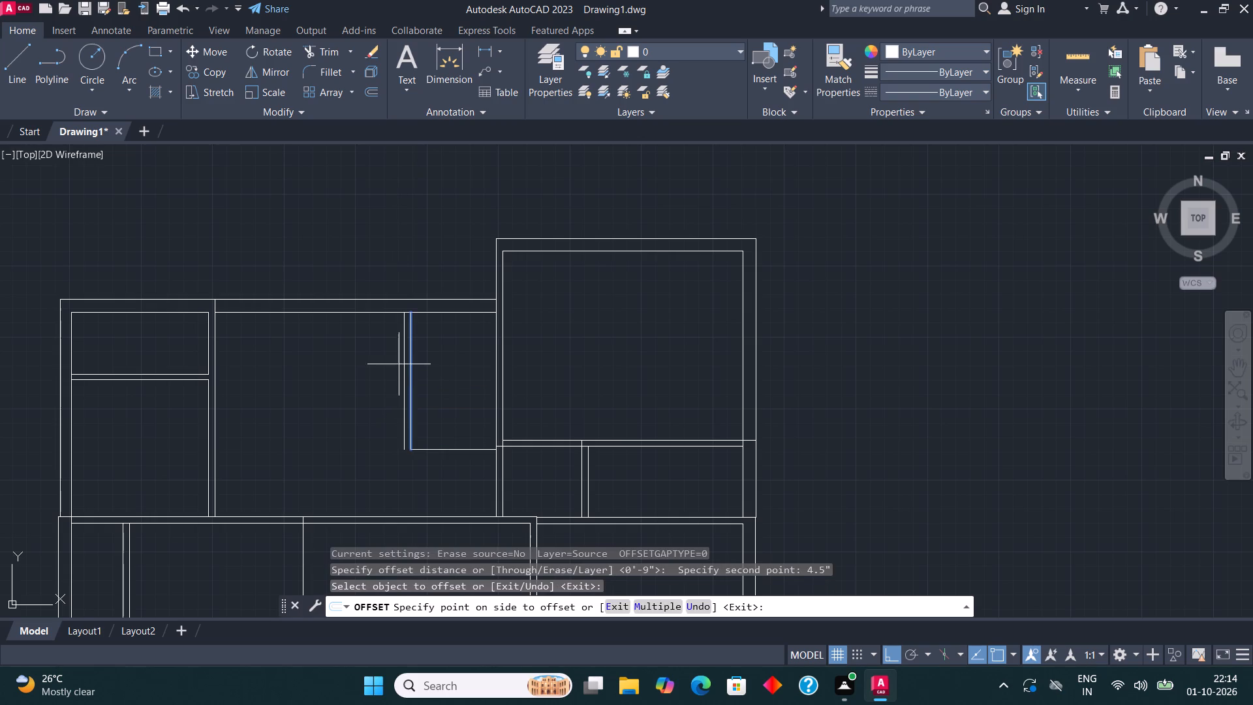
left_click(386, 356)
left_click(454, 447)
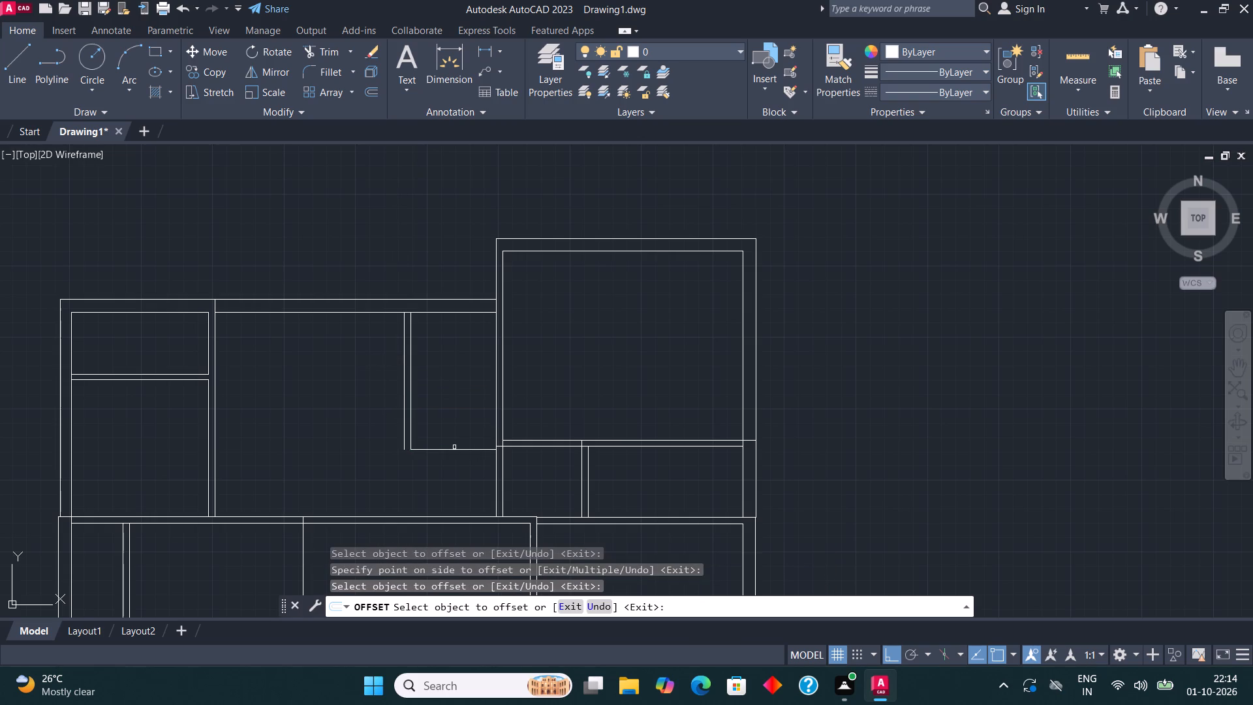
left_click(453, 447)
left_click(450, 449)
left_click(448, 477)
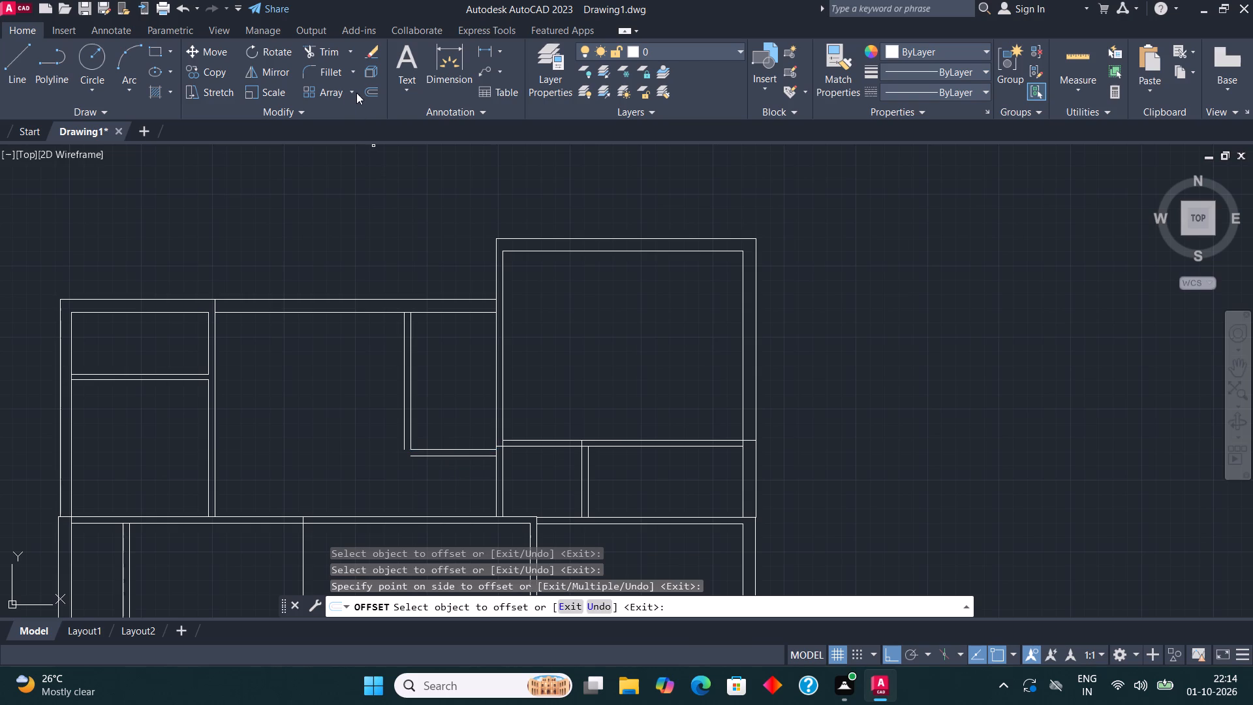
Fillet the 5' by 8' room's outer left and outer bottom lines so they meet in a closed corner.
left_click(366, 94)
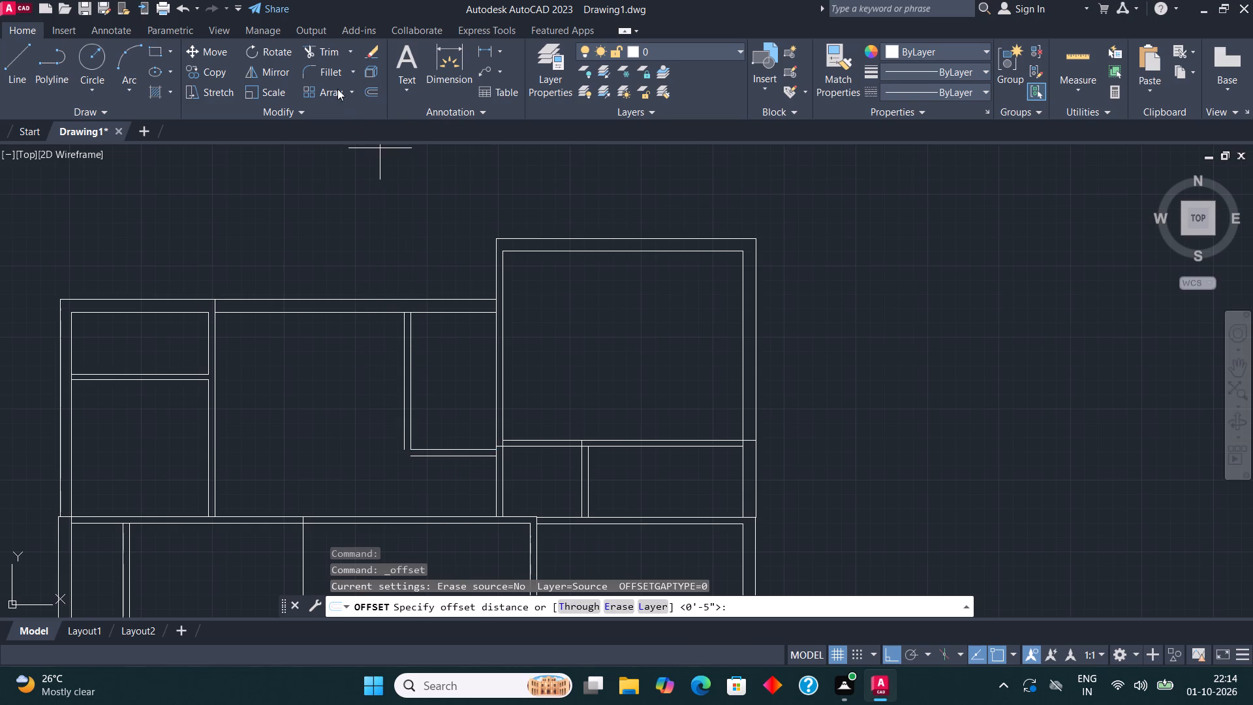
left_click(329, 81)
left_click(329, 76)
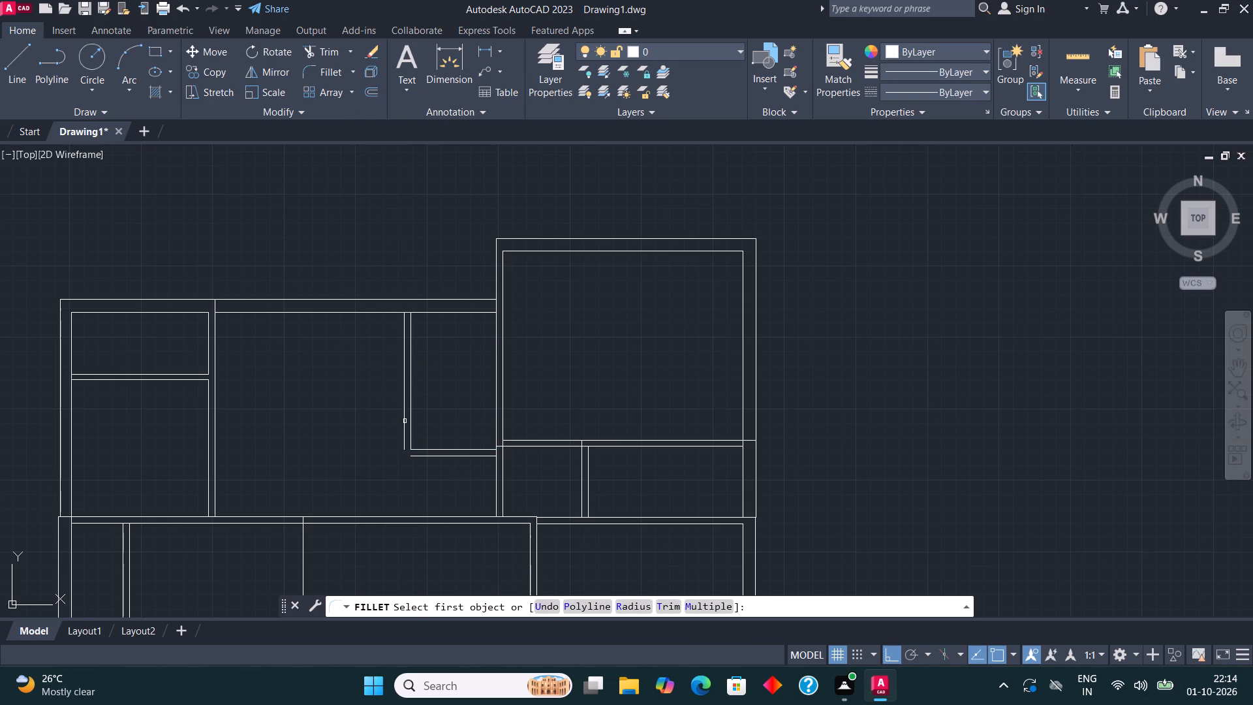
left_click(405, 421)
left_click(420, 458)
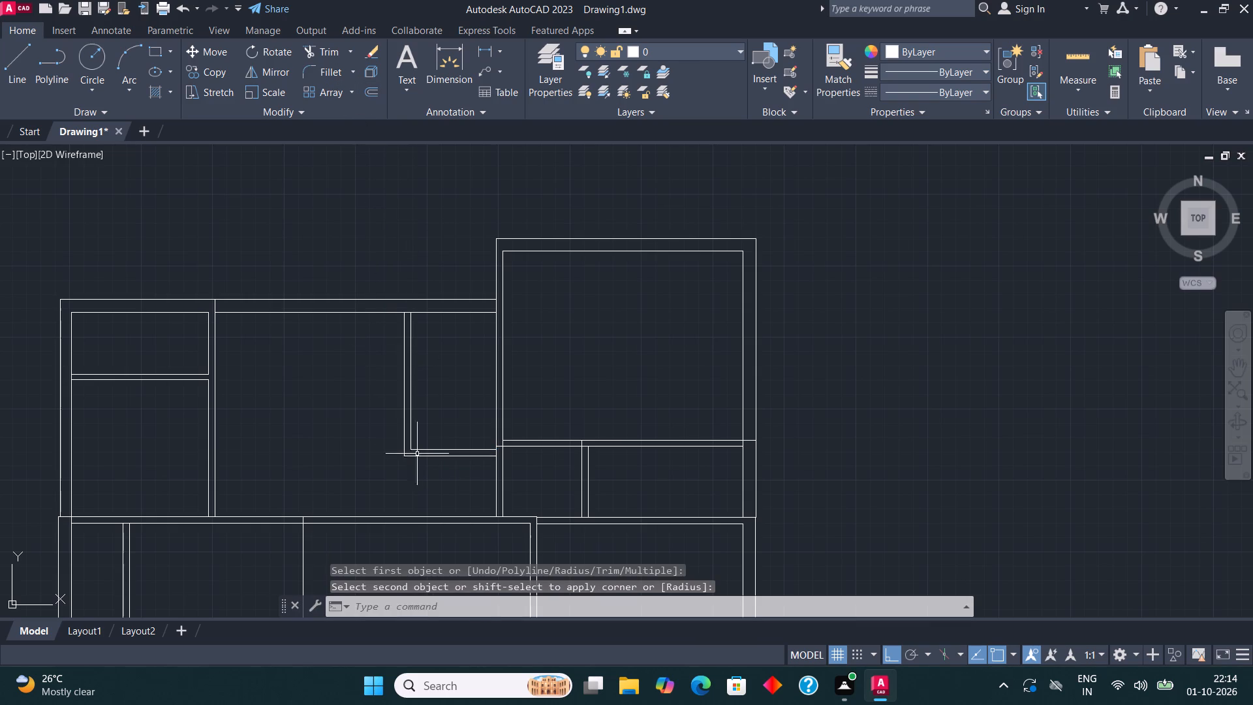
key("Escape")
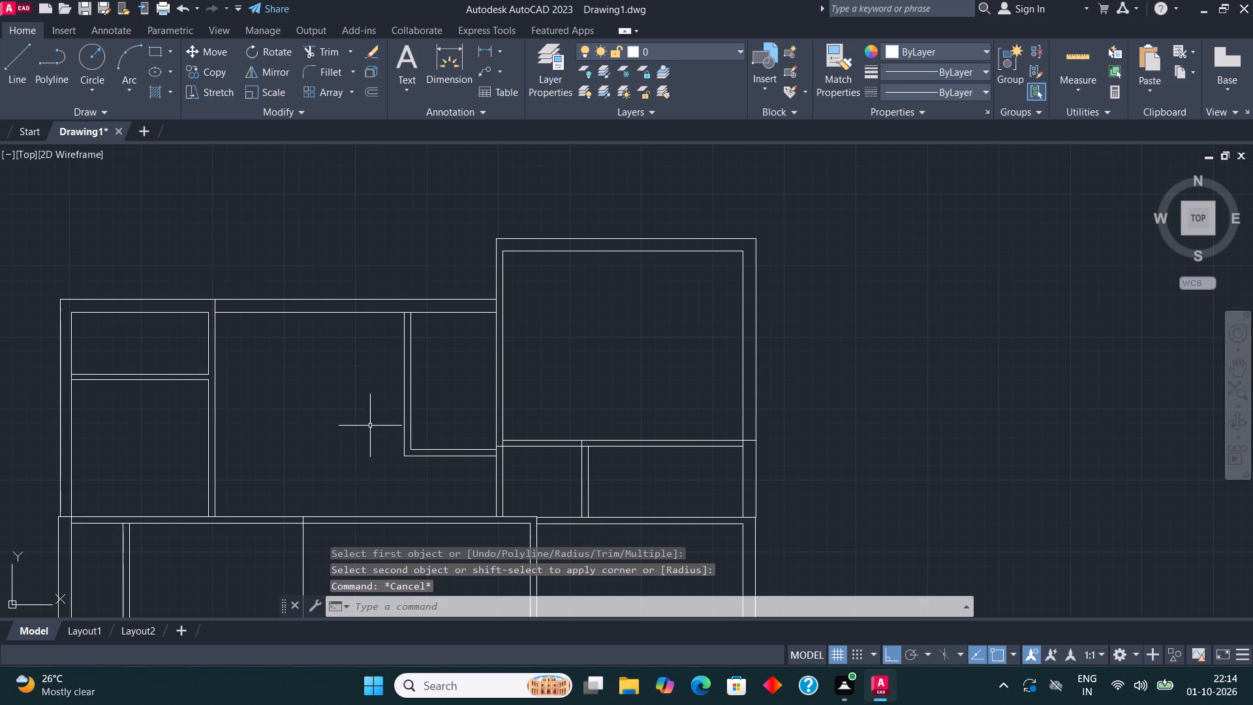
Draw two vertical lines from the 5' by 8' room's outer and inner lower-left corners down to the horizontal wall below.
middle_click_drag(384, 429, 412, 389)
left_click(23, 69)
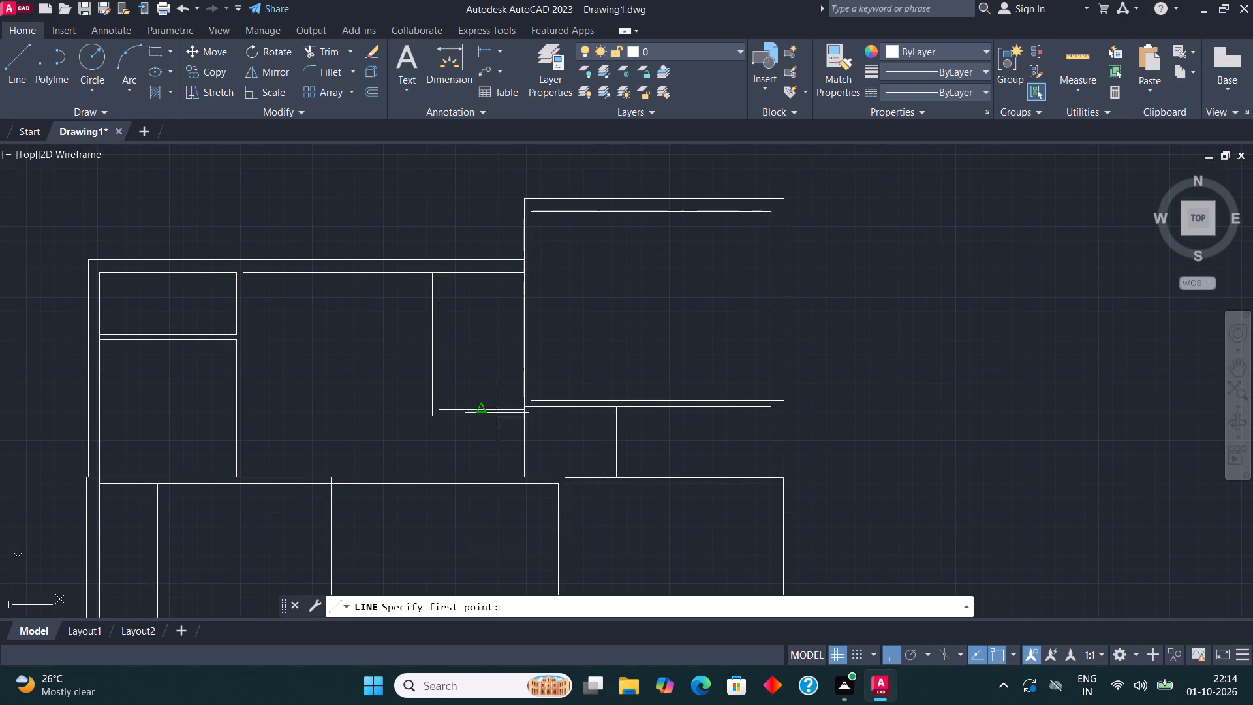
scroll(495, 479, "up", 1)
left_click(395, 381)
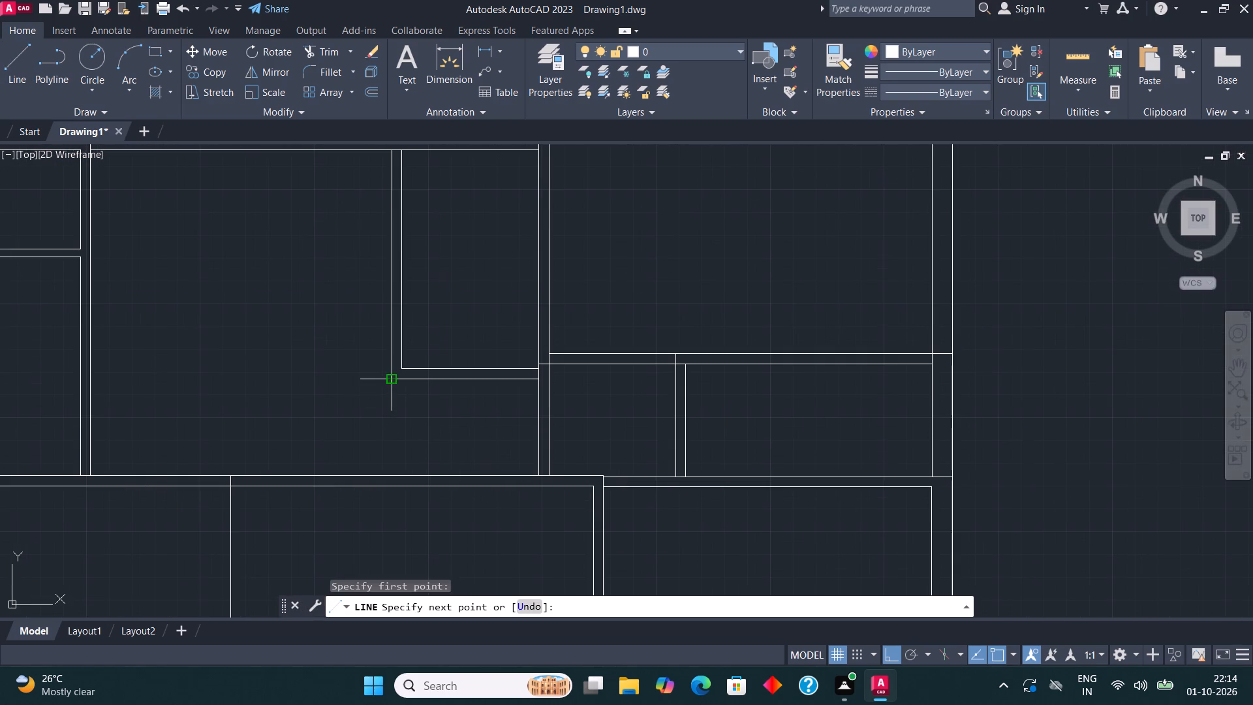
left_click(392, 475)
left_click(18, 54)
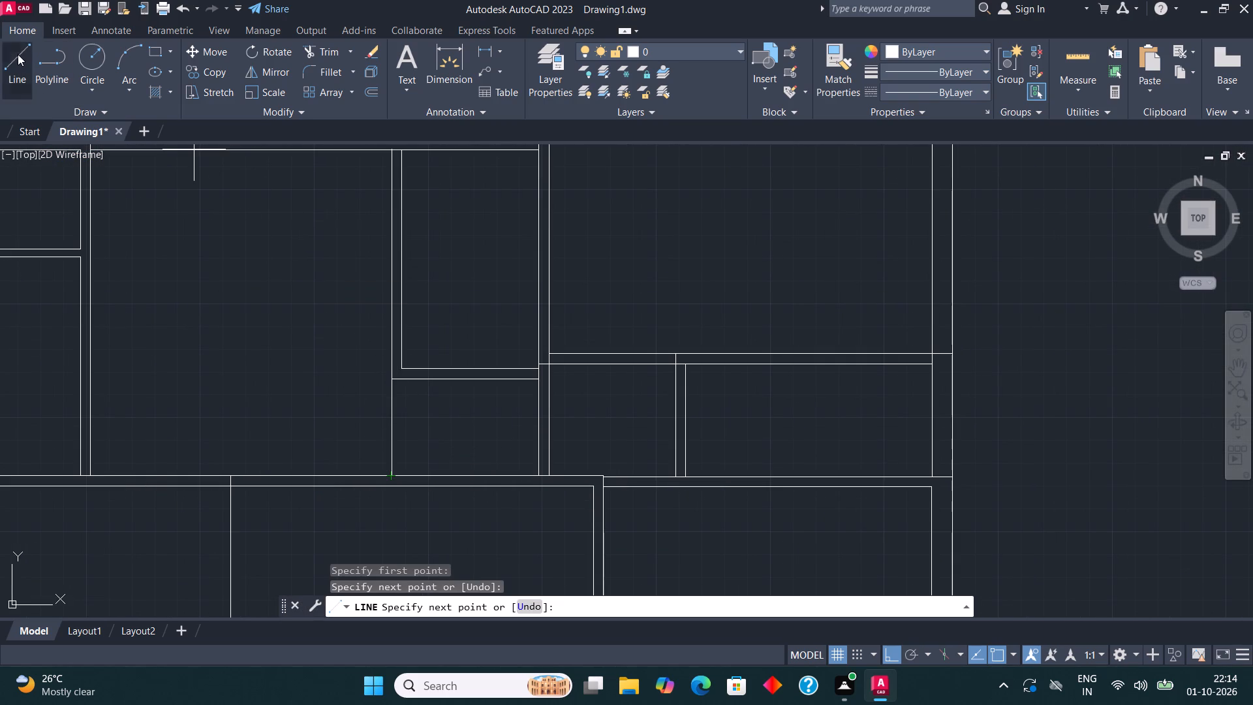
left_click(405, 367)
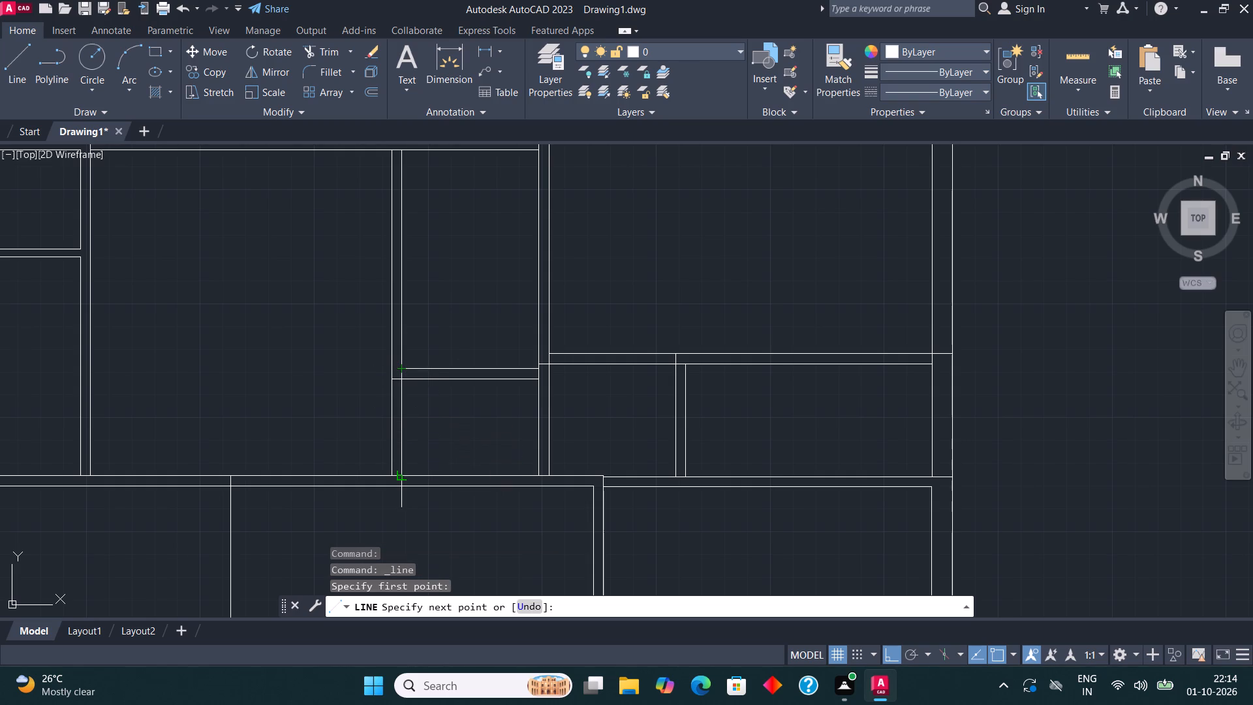
left_click(403, 477)
key("Escape")
Draw a room outline from the connecting wall's upper right end at the upper-right room: 7' up, 4'3" left and 7' down.
middle_click_drag(486, 421, 405, 433)
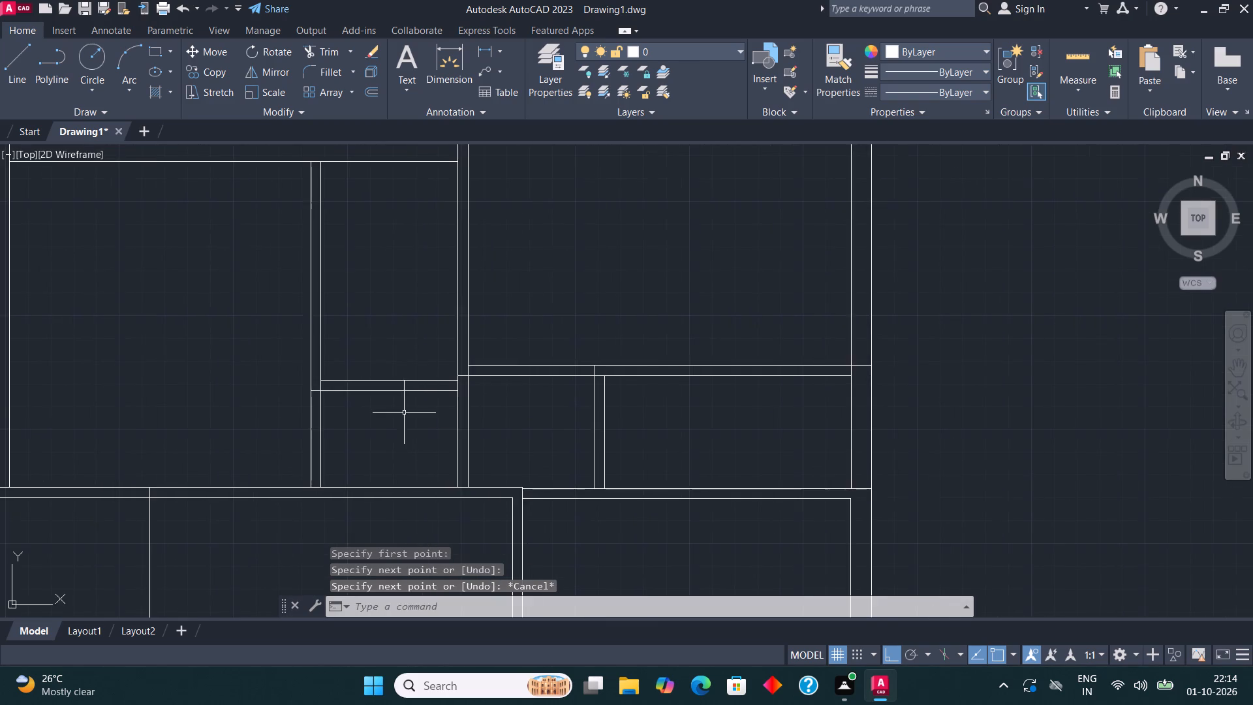
scroll(412, 427, "down", 4)
middle_click_drag(463, 431, 492, 405)
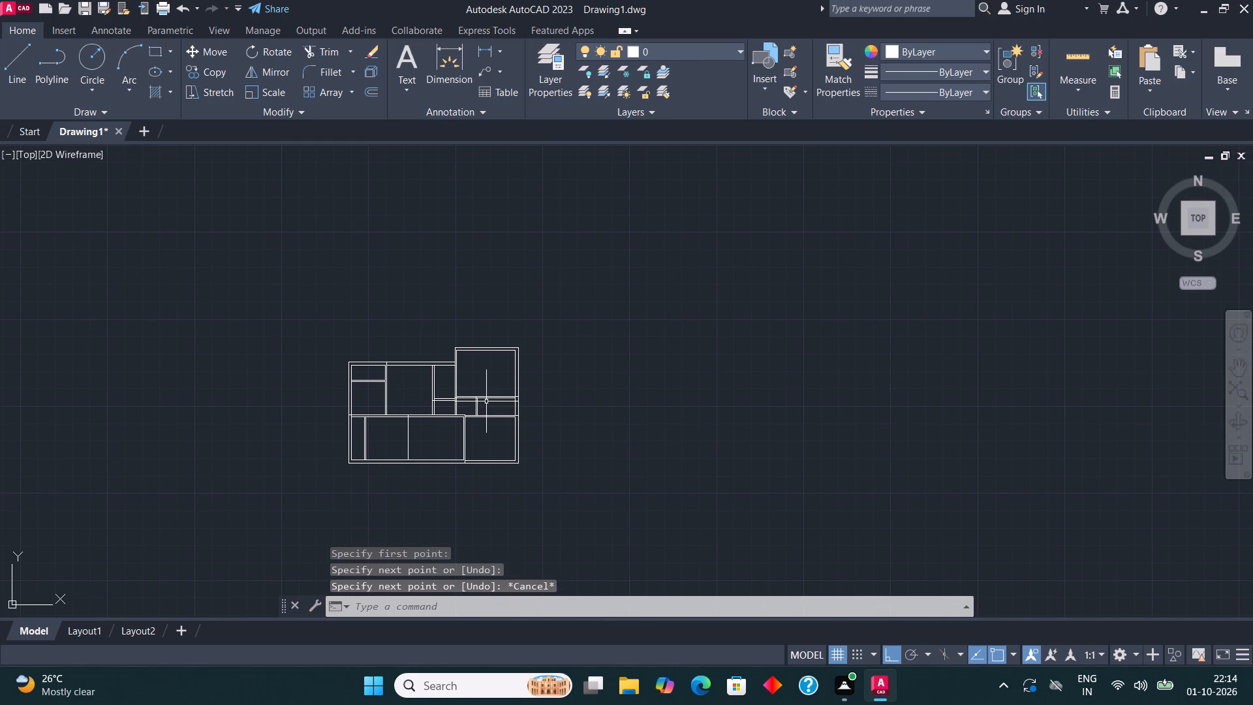
middle_click_drag(479, 345, 480, 398)
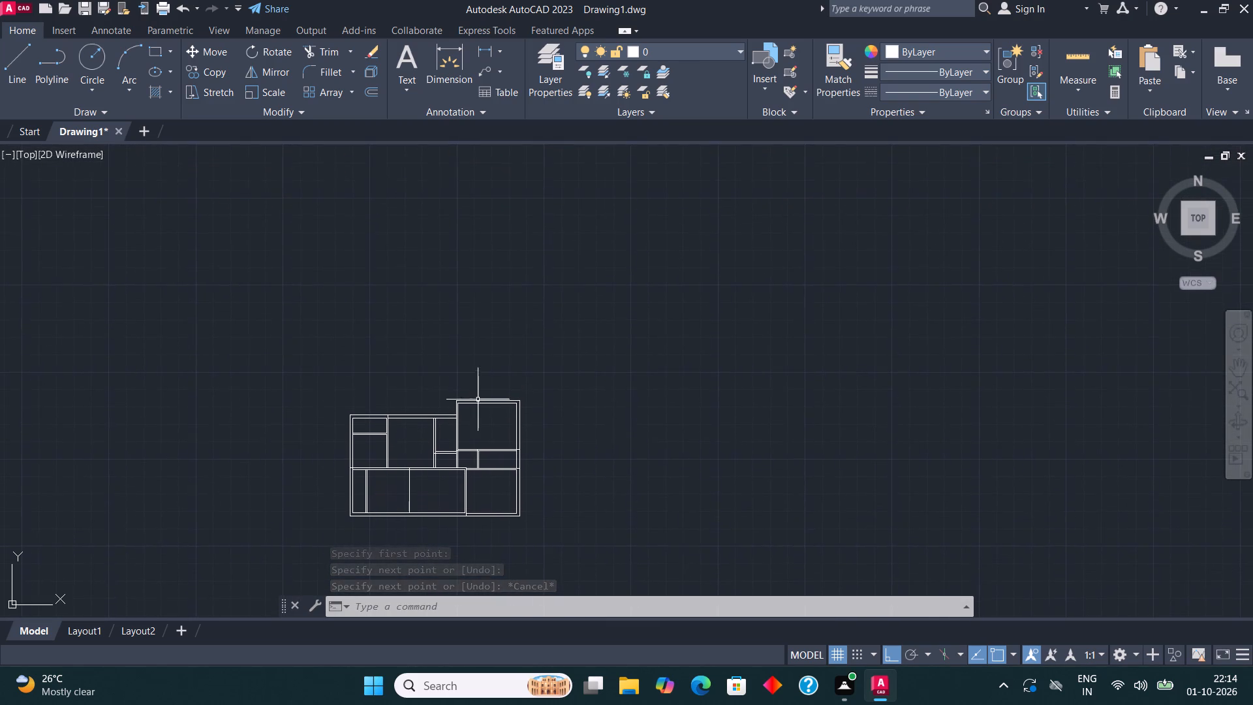
scroll(459, 412, "up", 2)
left_click(22, 58)
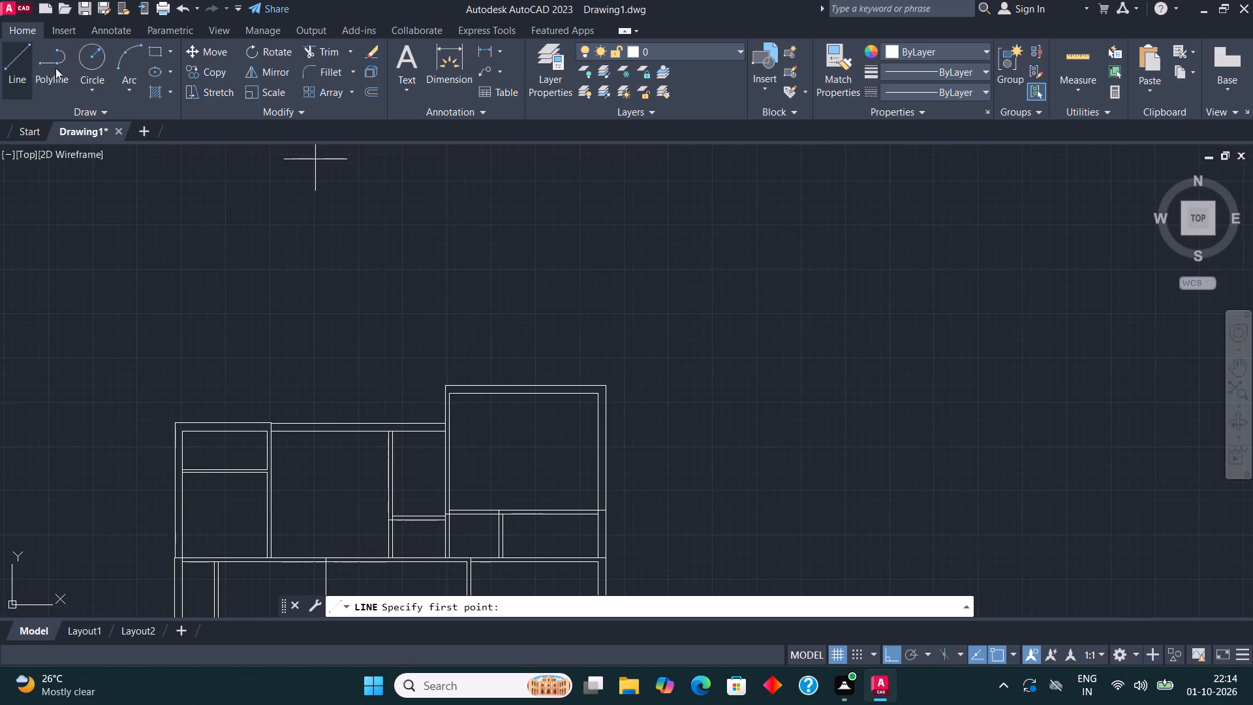
scroll(383, 449, "up", 2)
middle_click_drag(510, 397, 479, 405)
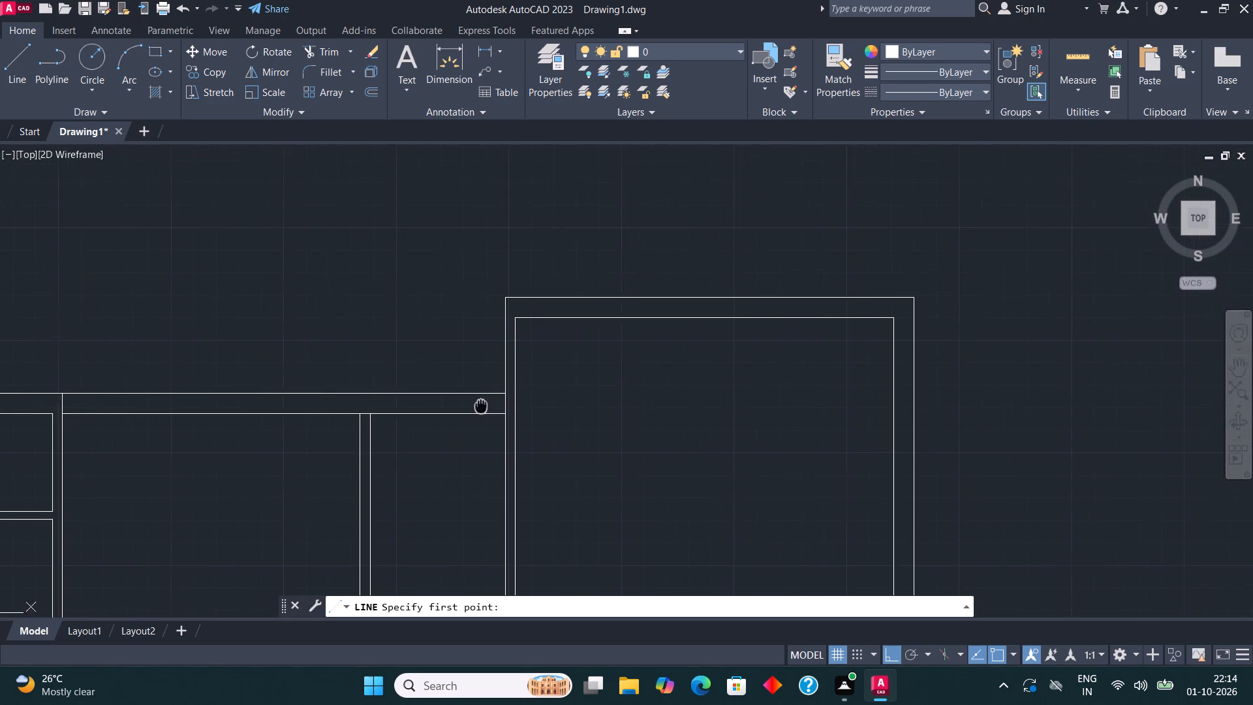
middle_click_drag(479, 405, 476, 405)
left_click(501, 392)
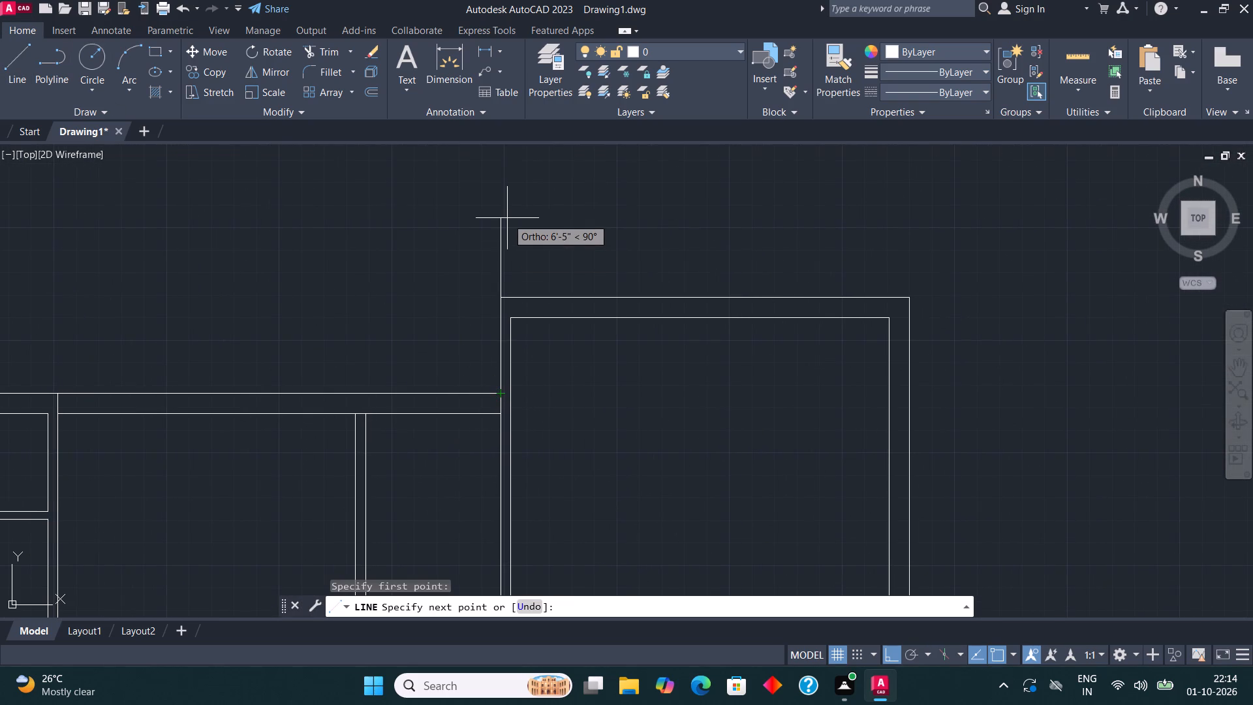
type("7'")
key("Return")
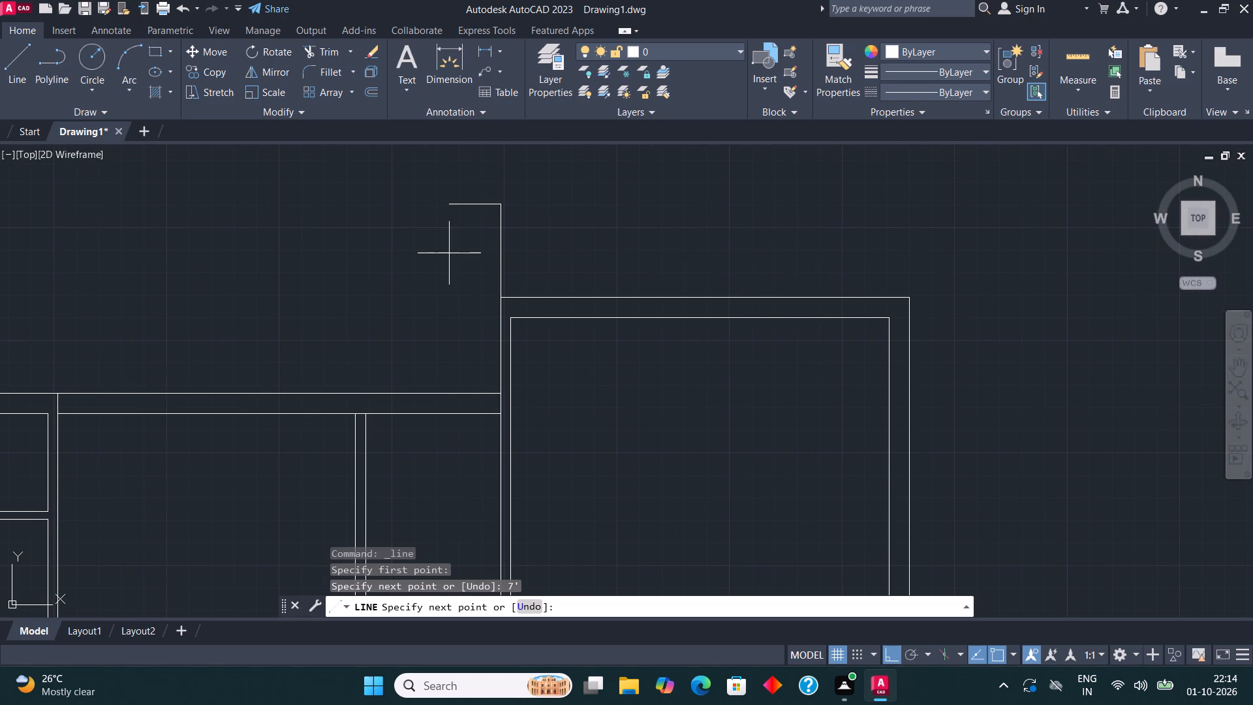
type("4'3\"")
key("Return")
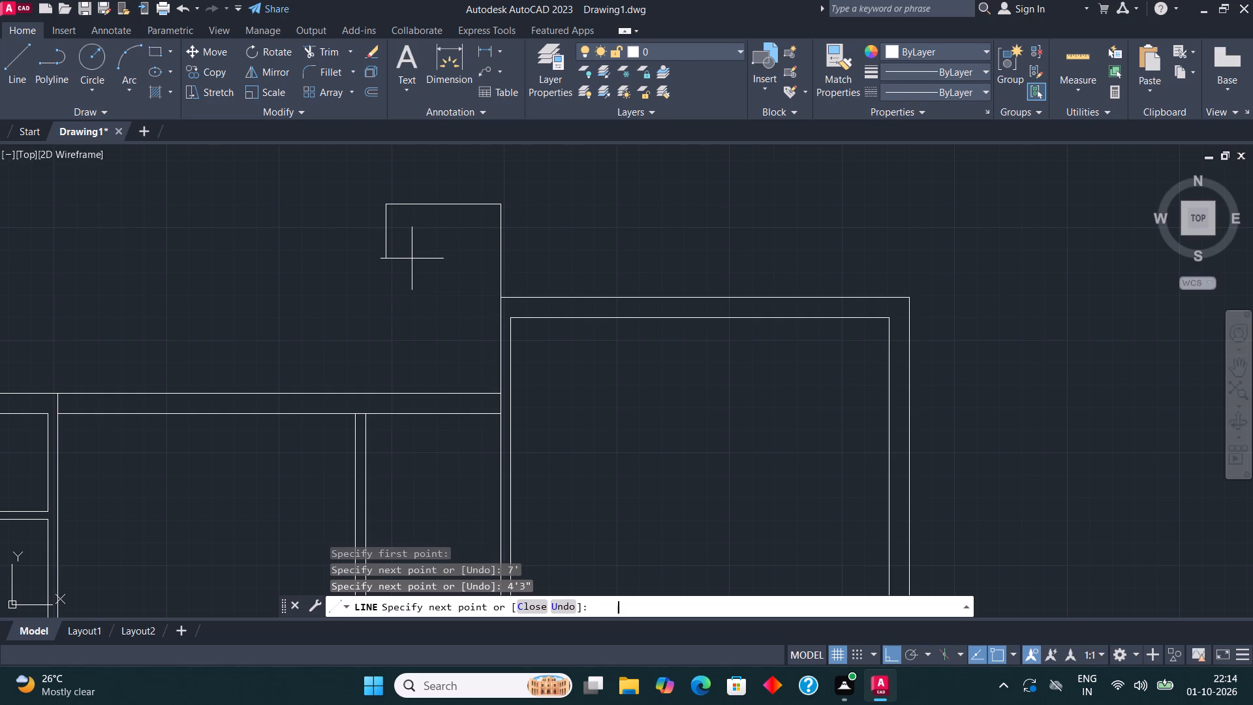
type("7'")
key("Return")
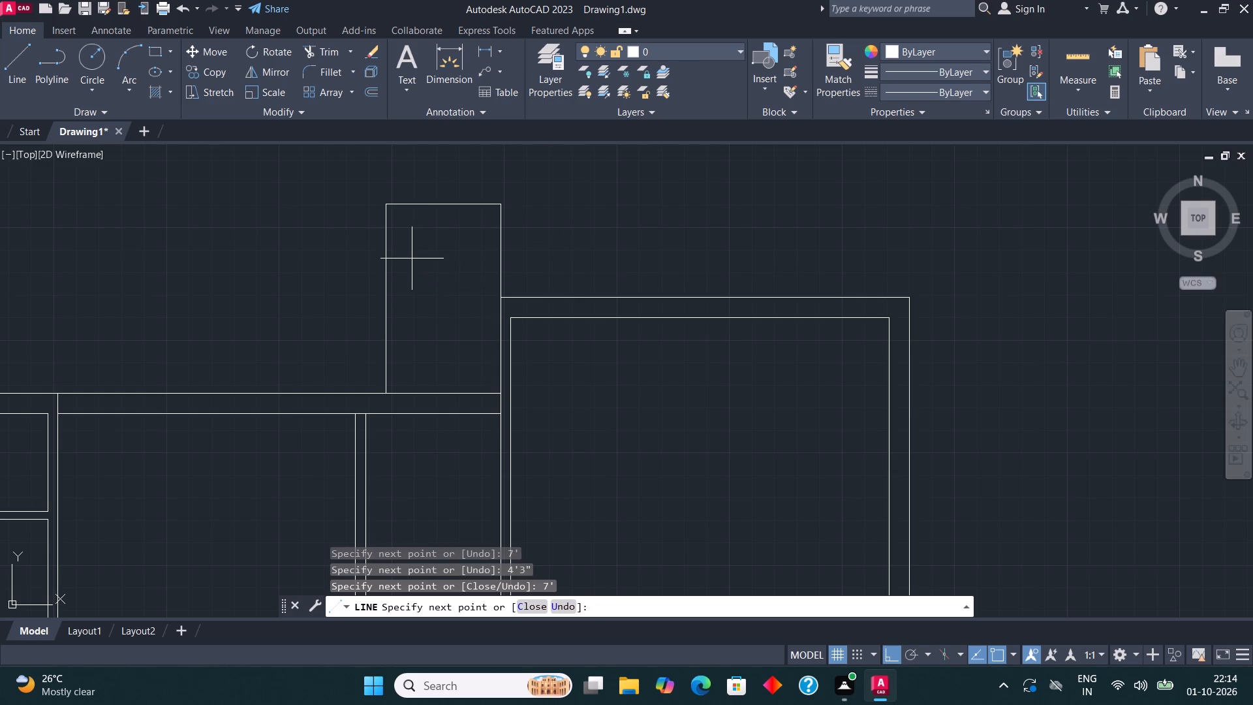
key("Escape")
Offset the left, top and right lines of the 4'3" by 7' outline outward by 9".
middle_click_drag(514, 201, 493, 255)
left_click_drag(408, 312, 407, 305)
left_click(342, 213)
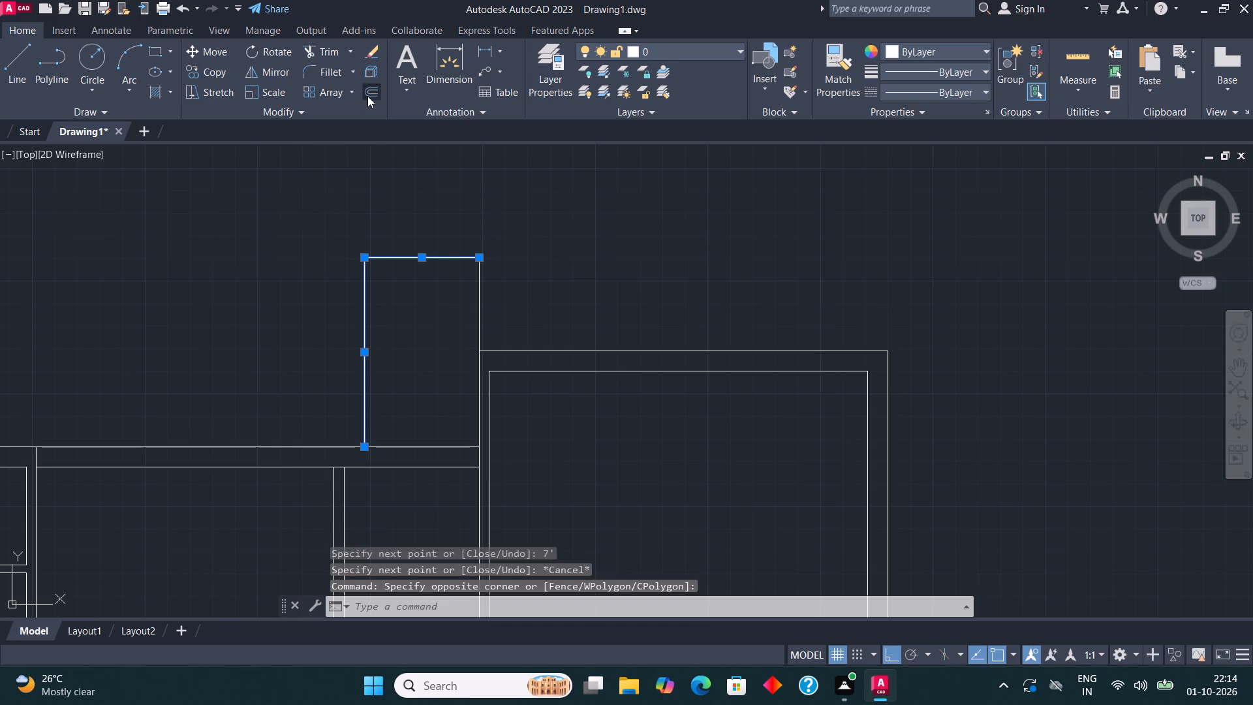
left_click(367, 96)
left_click(361, 344)
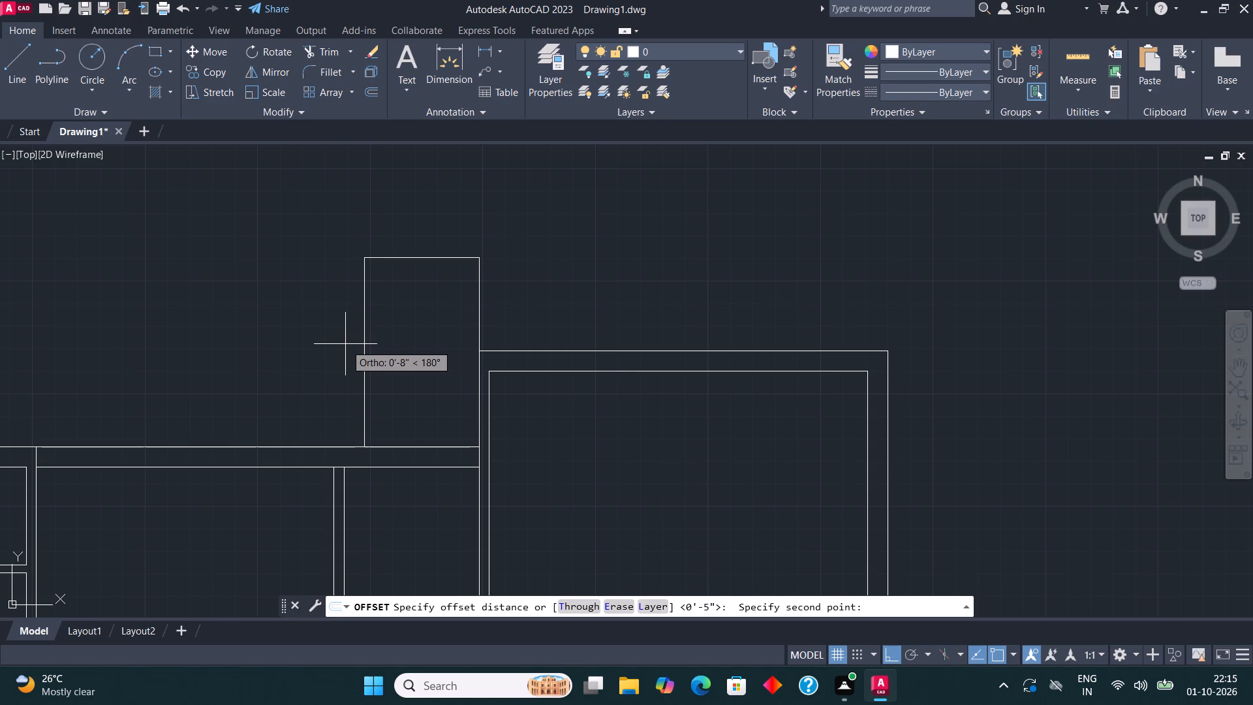
type("9\"")
key("Return")
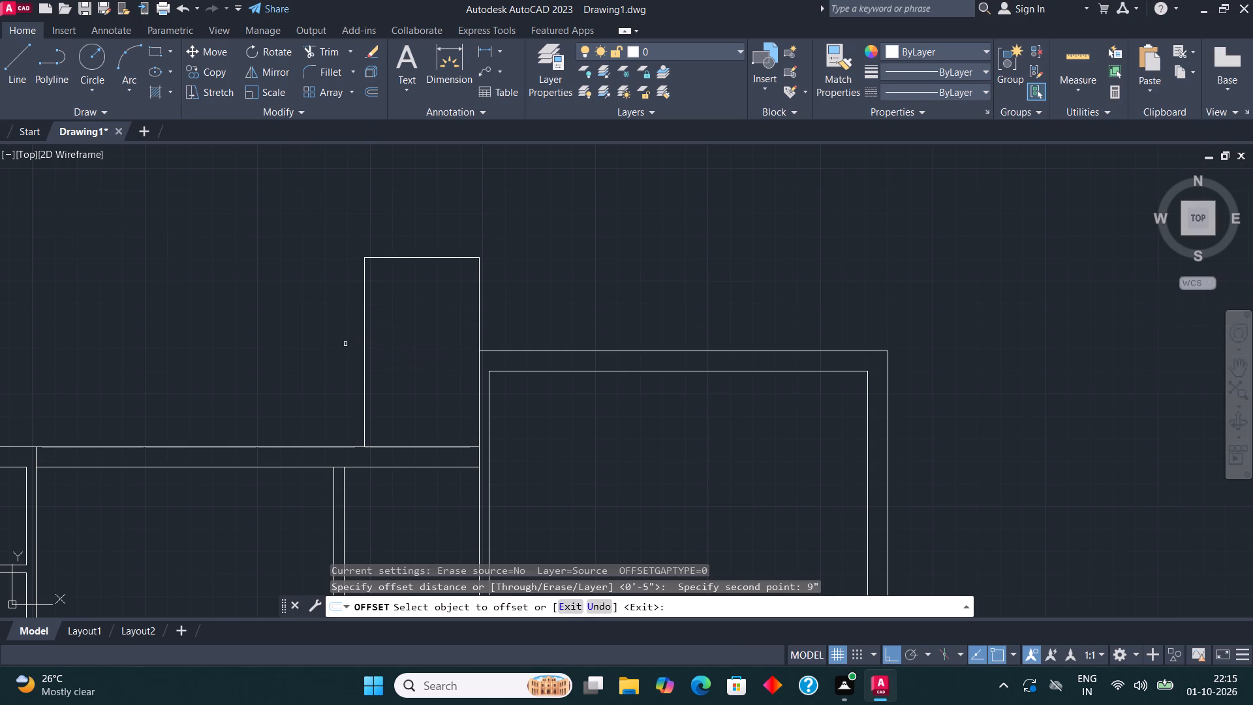
left_click(364, 313)
left_click(315, 317)
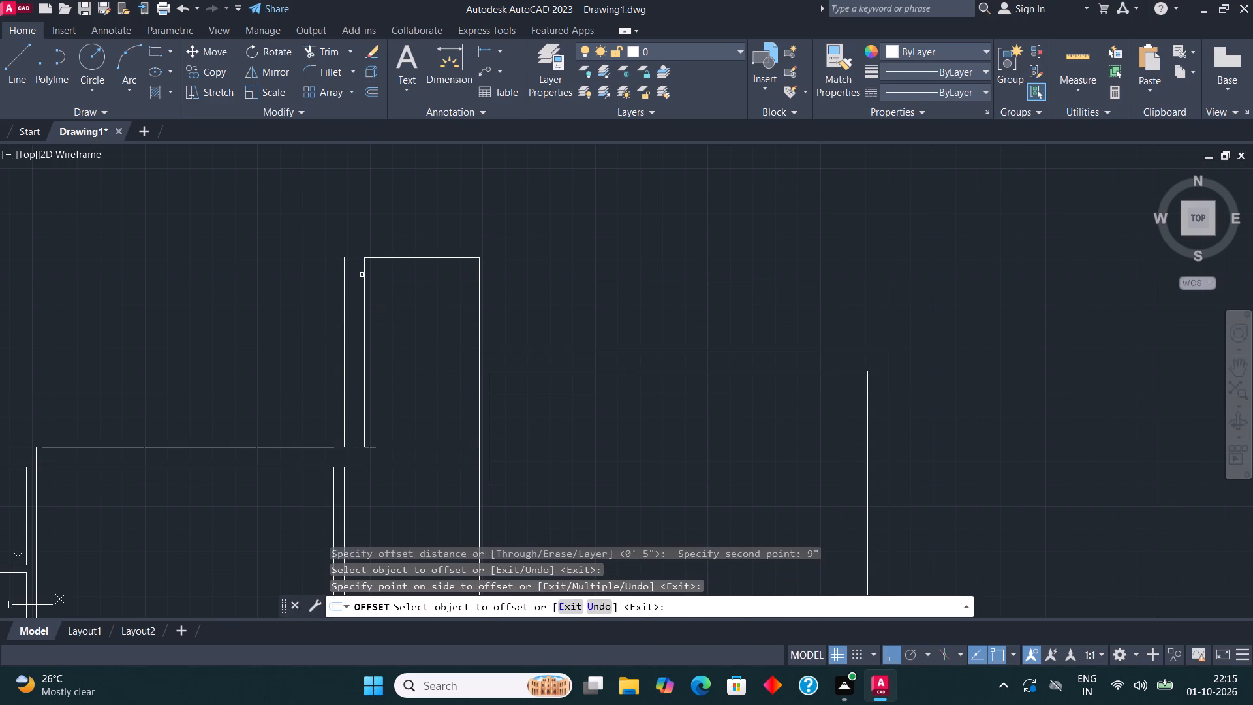
left_click(431, 258)
left_click(431, 232)
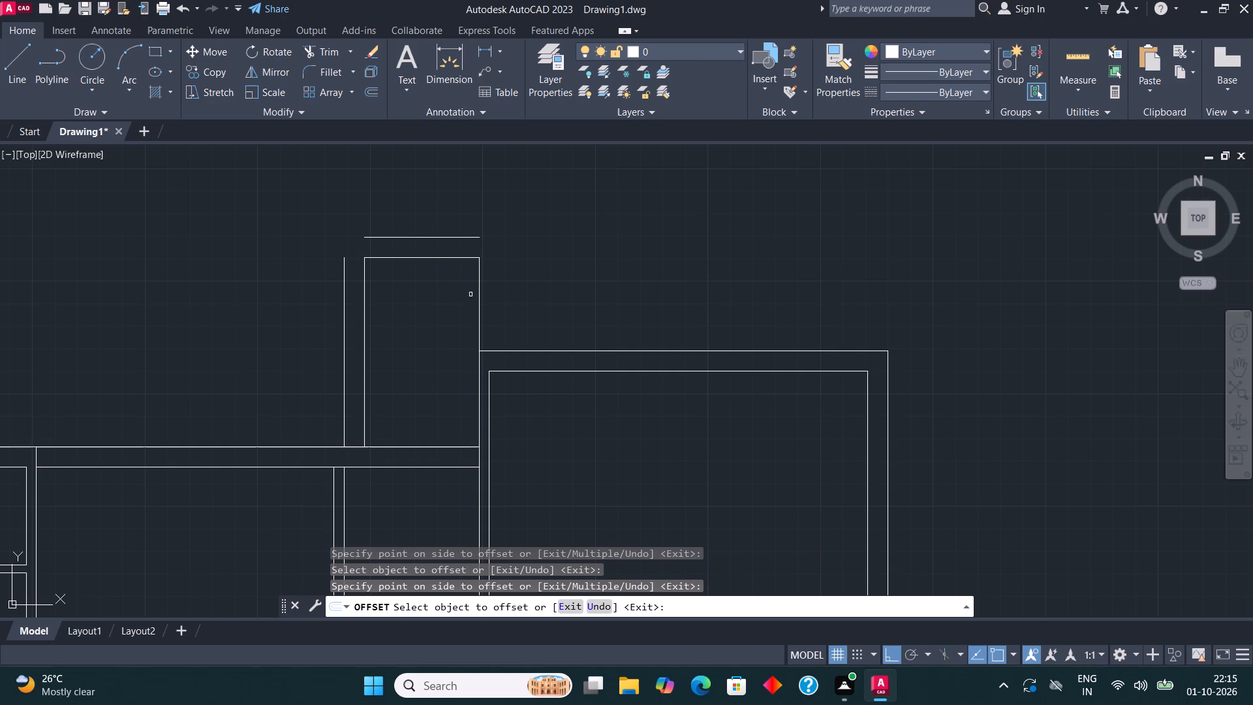
left_click(477, 296)
left_click(514, 291)
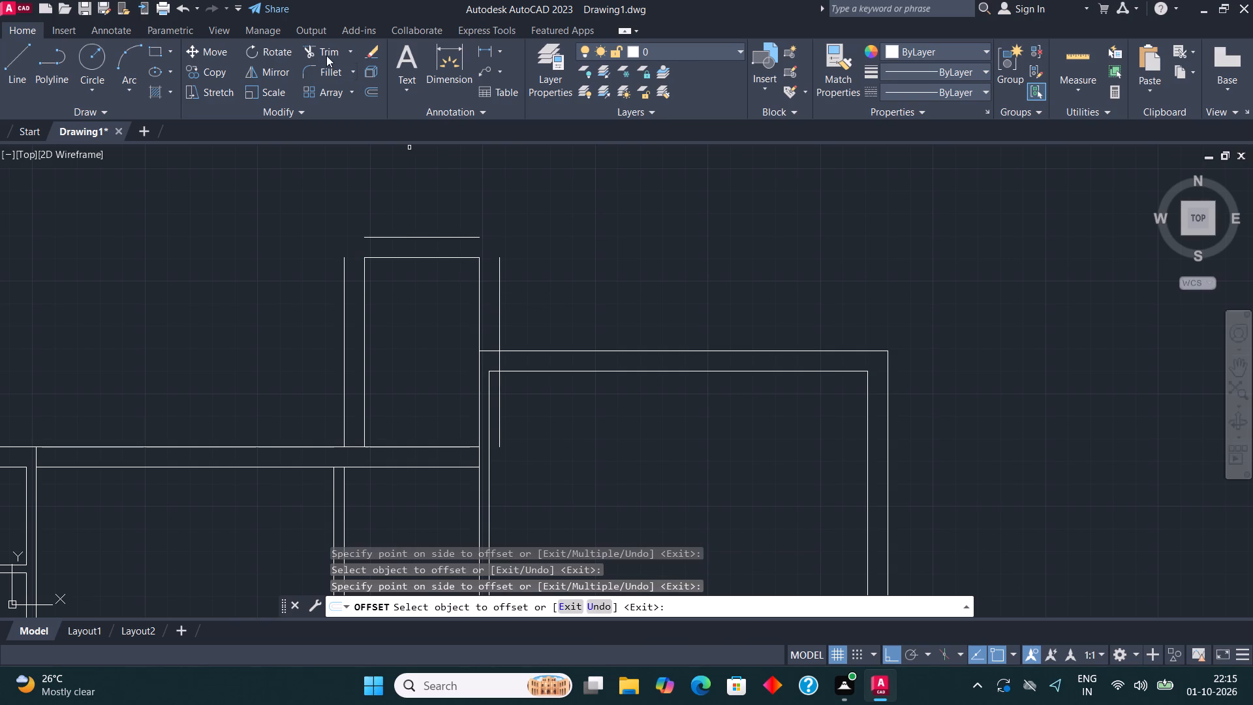
Fillet the 4'3" by 7' room's outer top line with its outer left and outer right lines to close both upper corners.
left_click(327, 71)
left_click(345, 277)
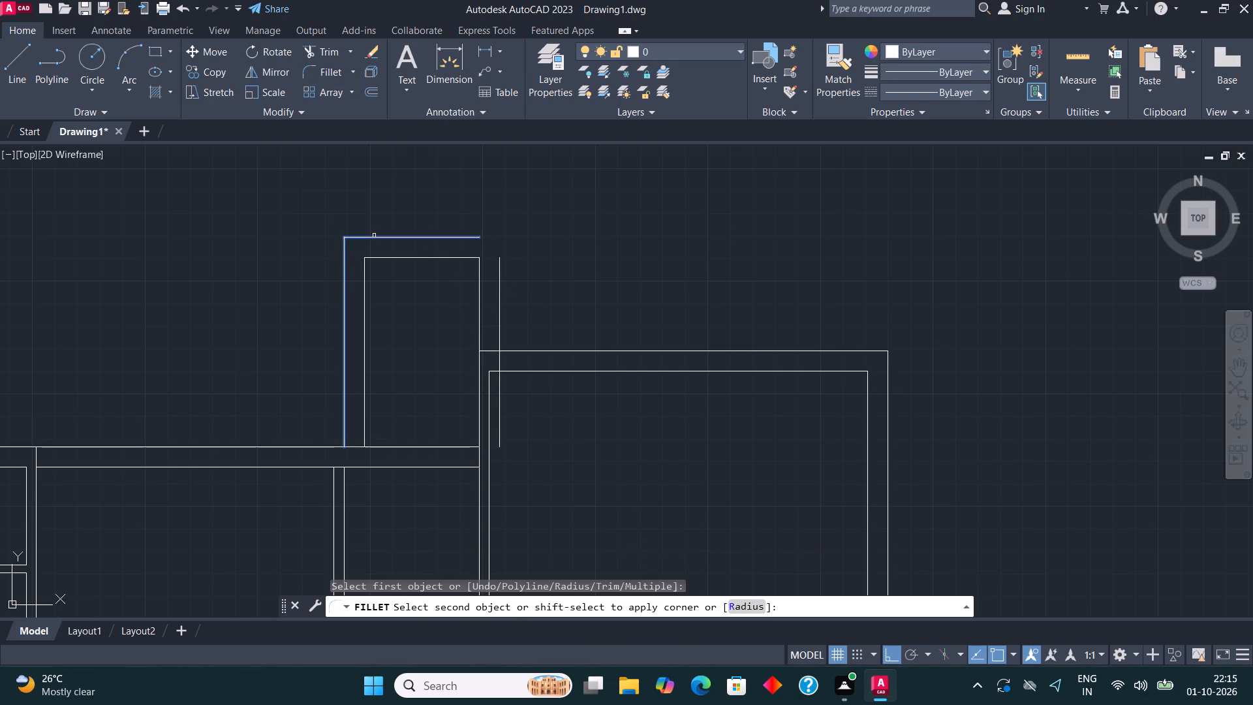
left_click(377, 237)
left_click(339, 78)
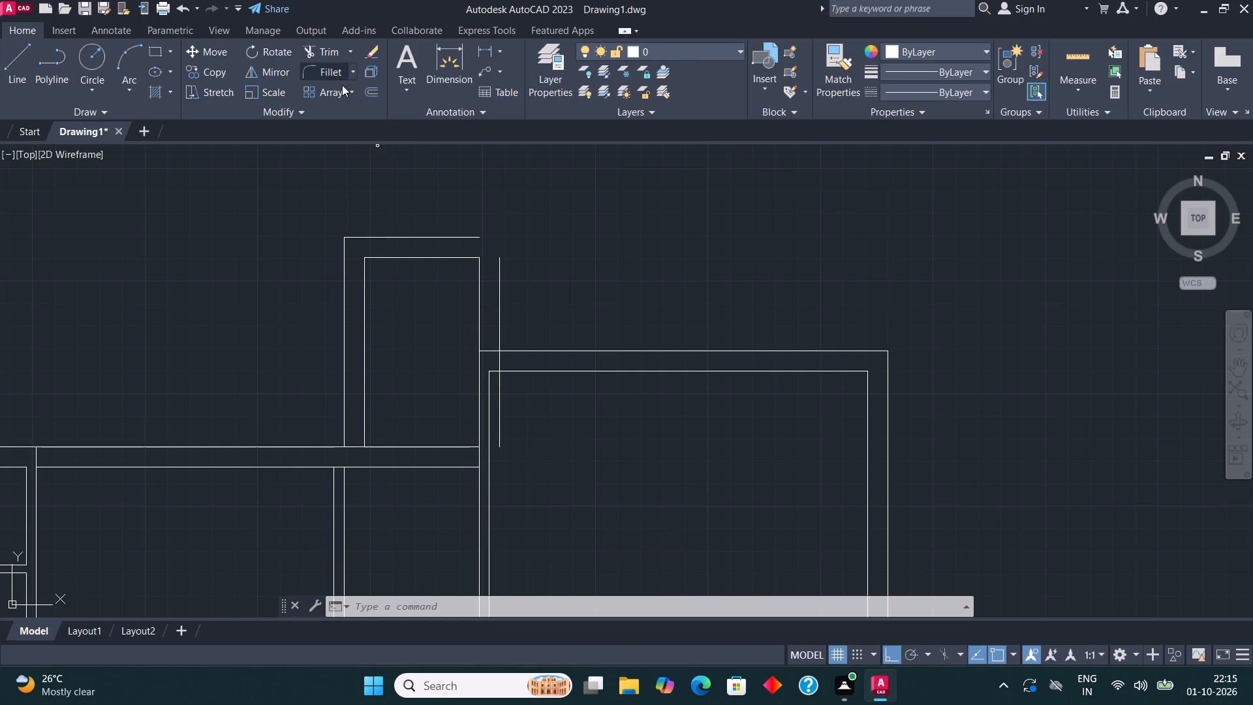
left_click(451, 236)
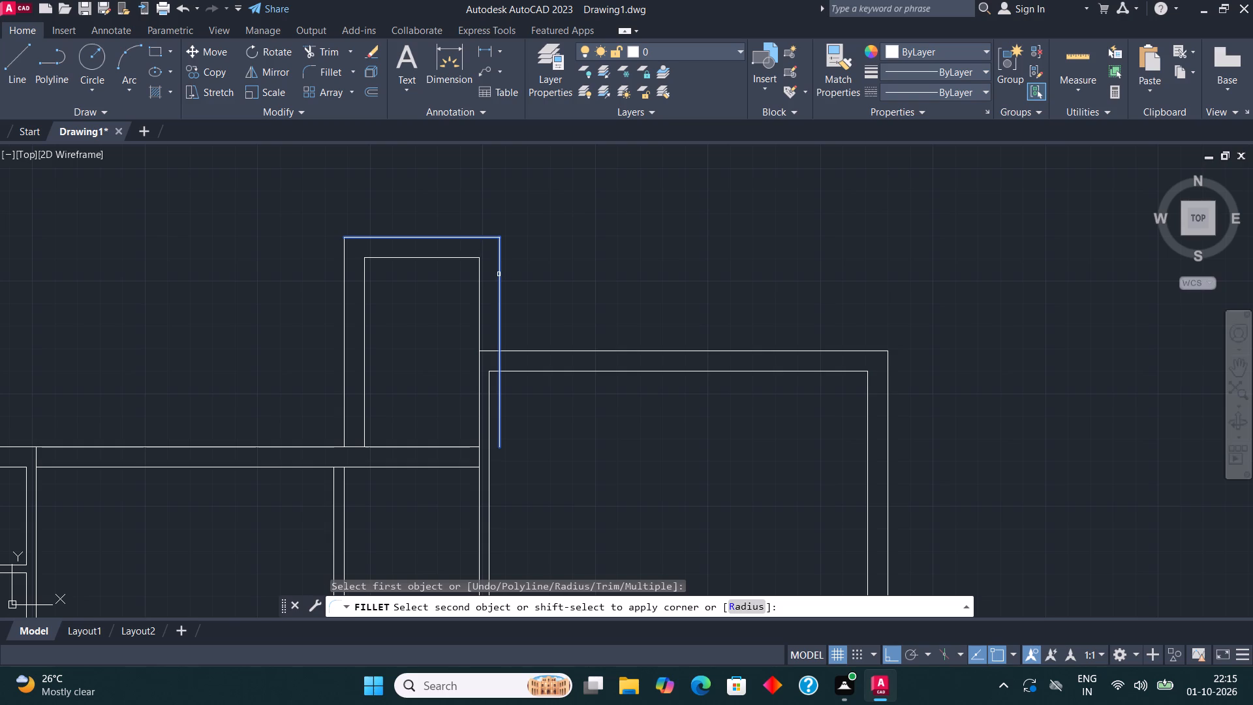
left_click(499, 274)
Draw a short horizontal line from the 4'3" by 7' room's inner lower-right corner to the lower end of its outer right line.
left_click(325, 52)
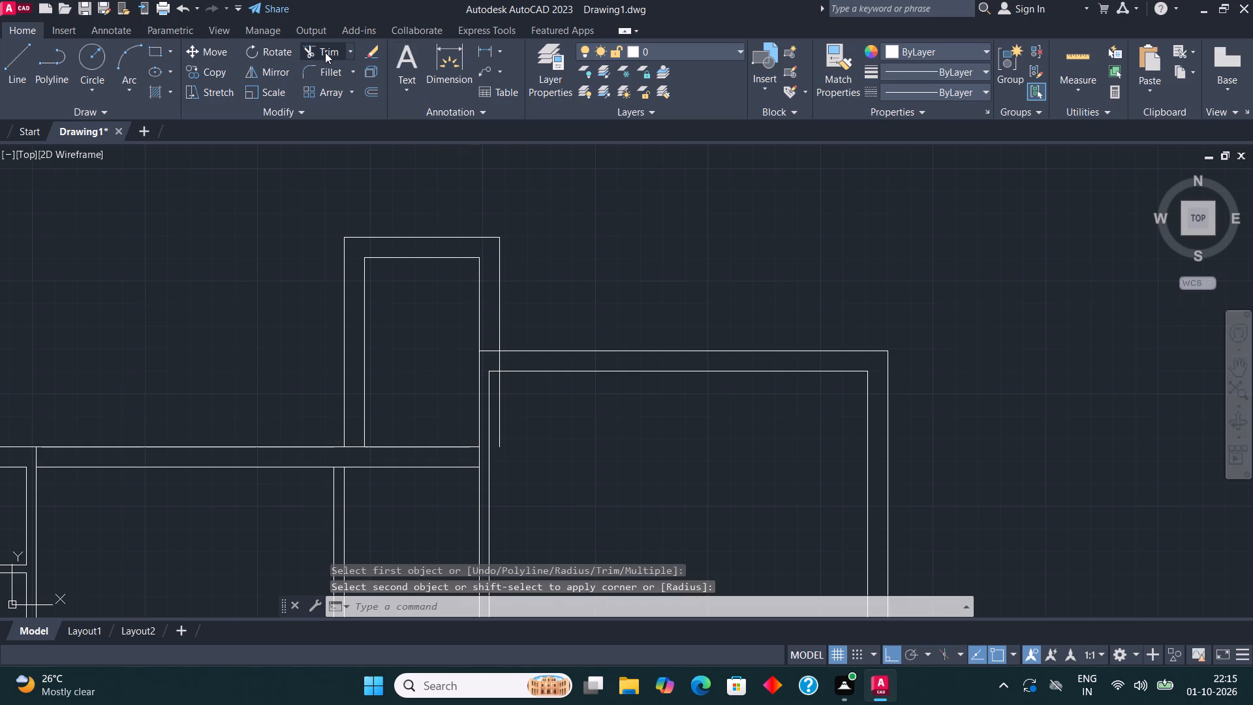
middle_click_drag(553, 417, 546, 406)
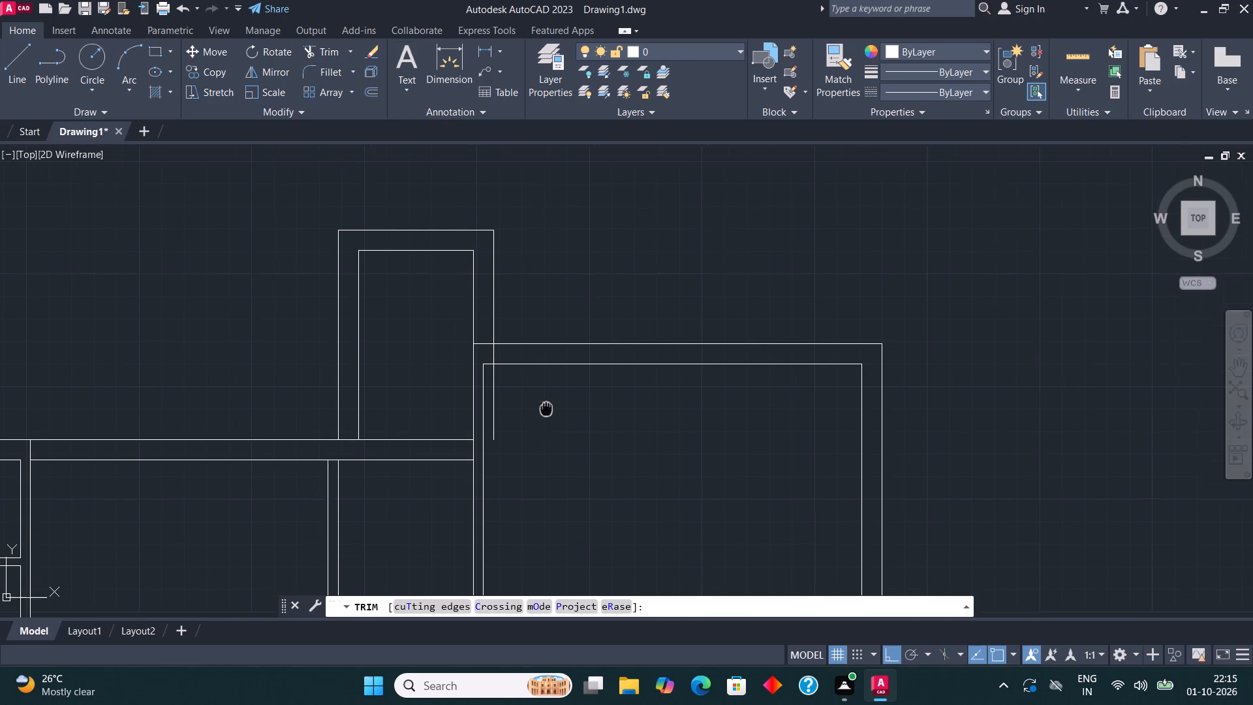
middle_click_drag(546, 406, 521, 379)
middle_click(499, 365)
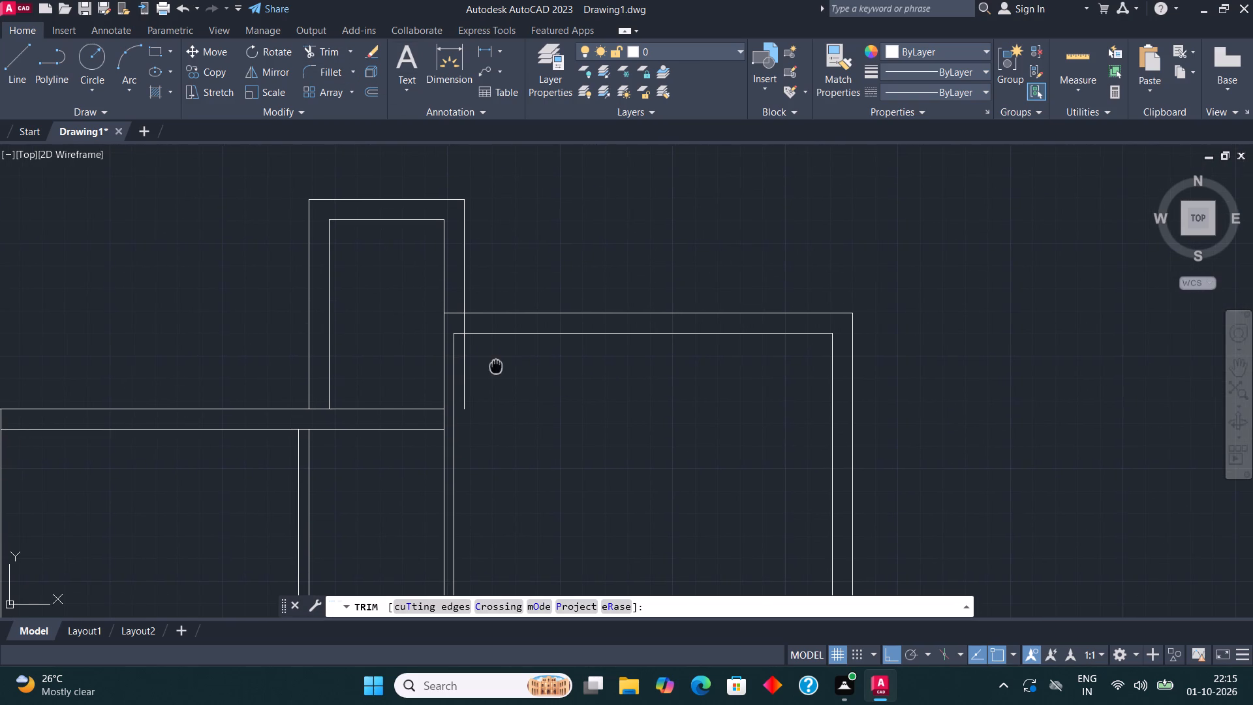
left_click(17, 51)
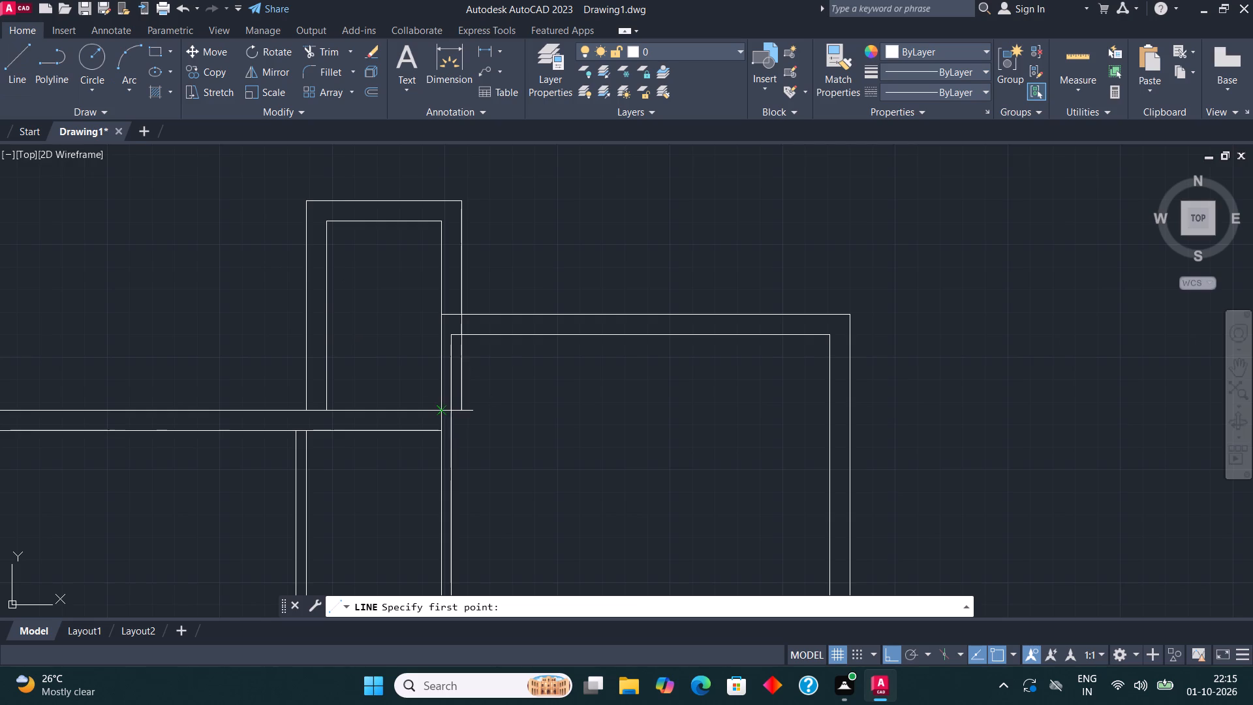
left_click(441, 408)
left_click(461, 405)
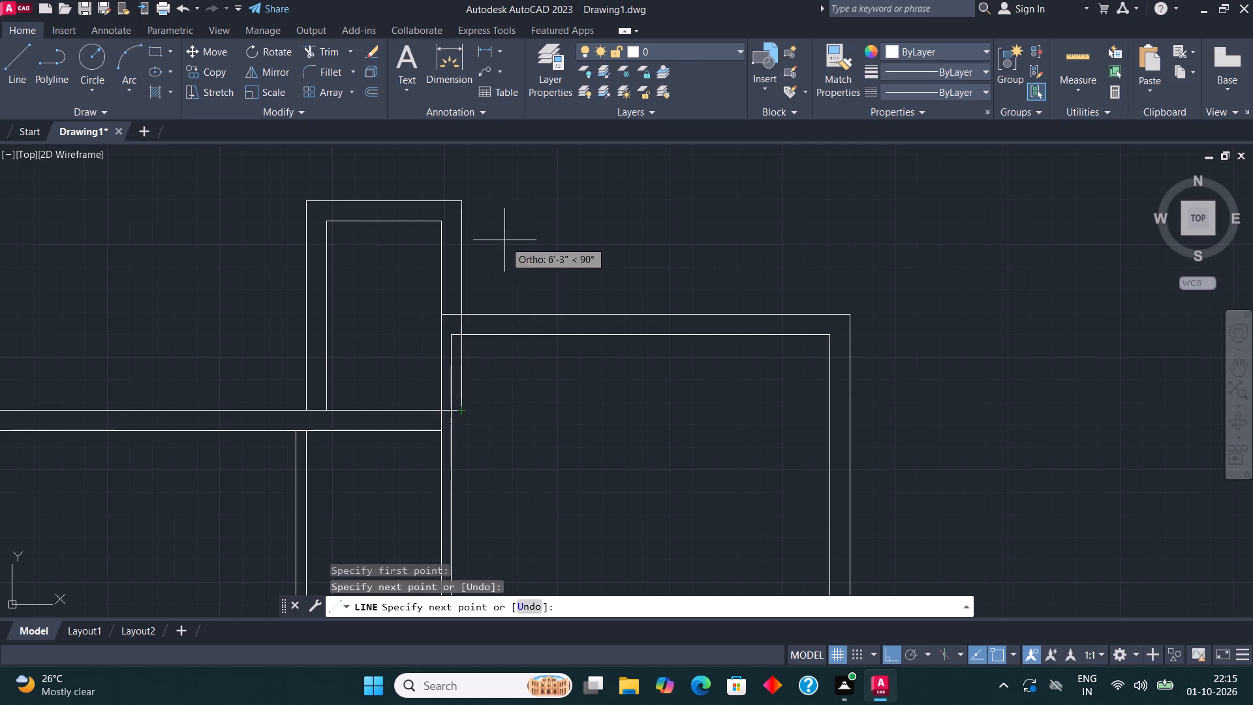
Trim the upper-right room's top wall lines and inner left line where they run inside the 4'3" by 7' room's right wall.
left_click(323, 47)
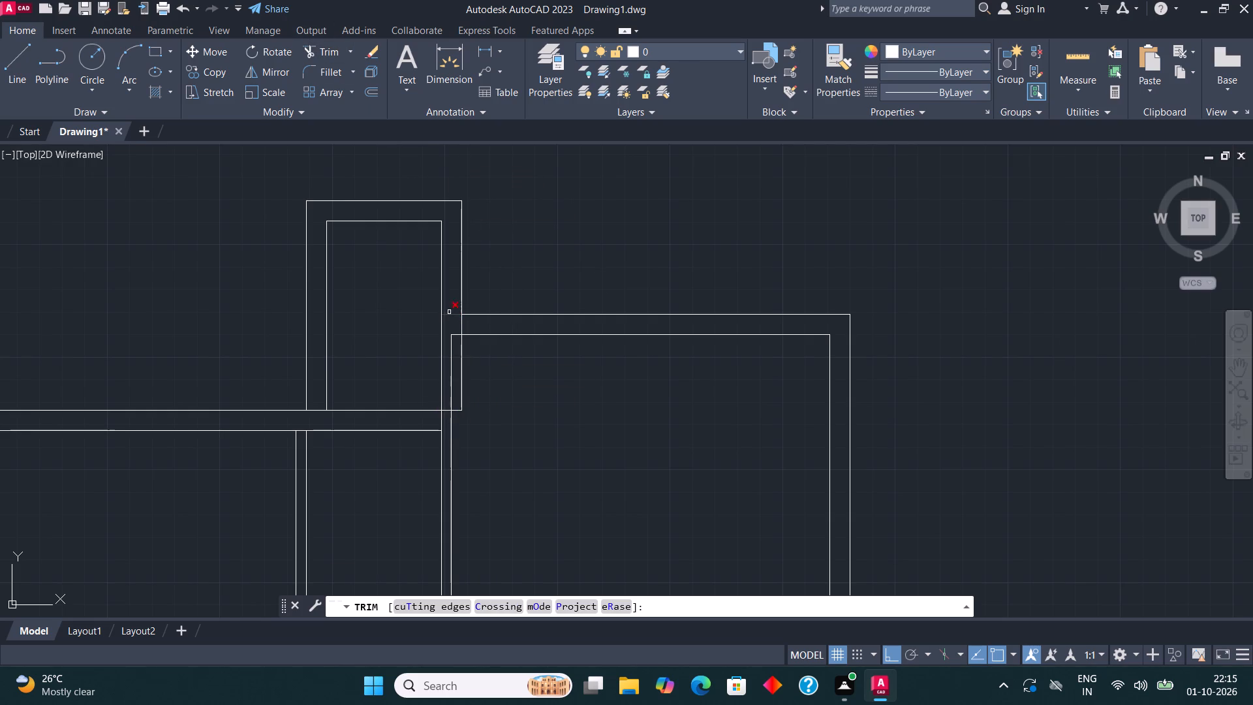
left_click(450, 310)
left_click(453, 354)
left_click(454, 349)
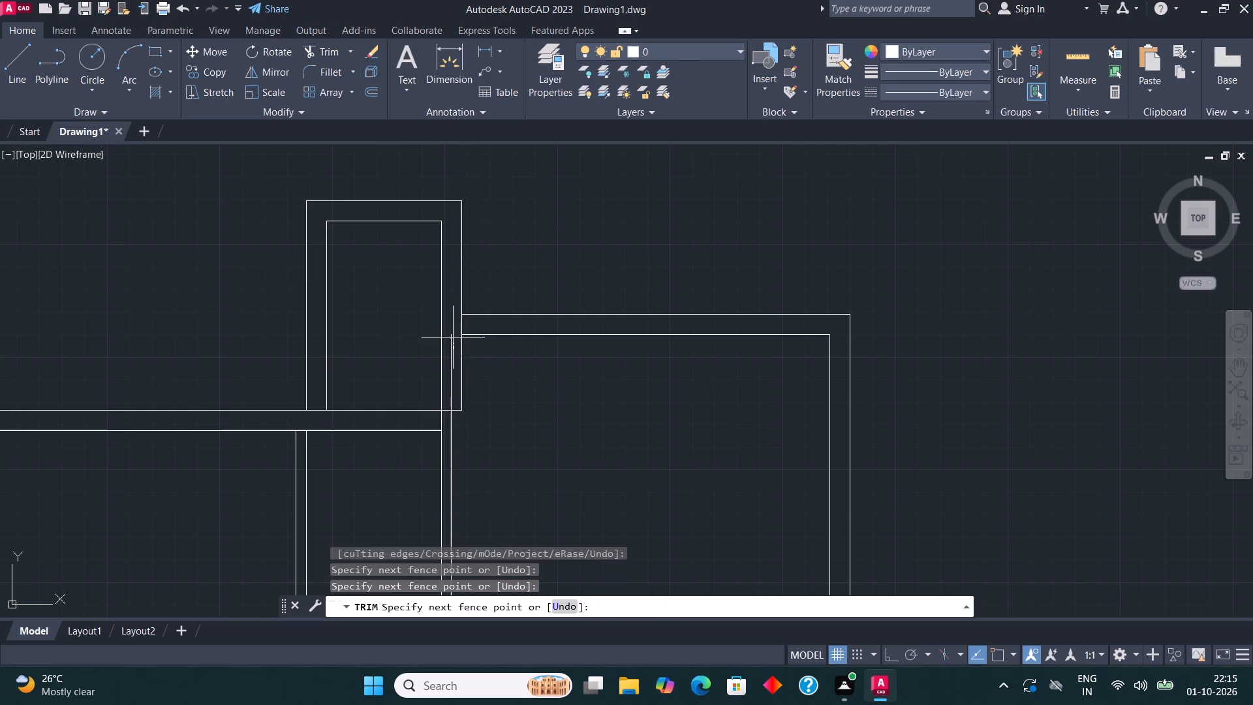
left_click(453, 337)
left_click(451, 345)
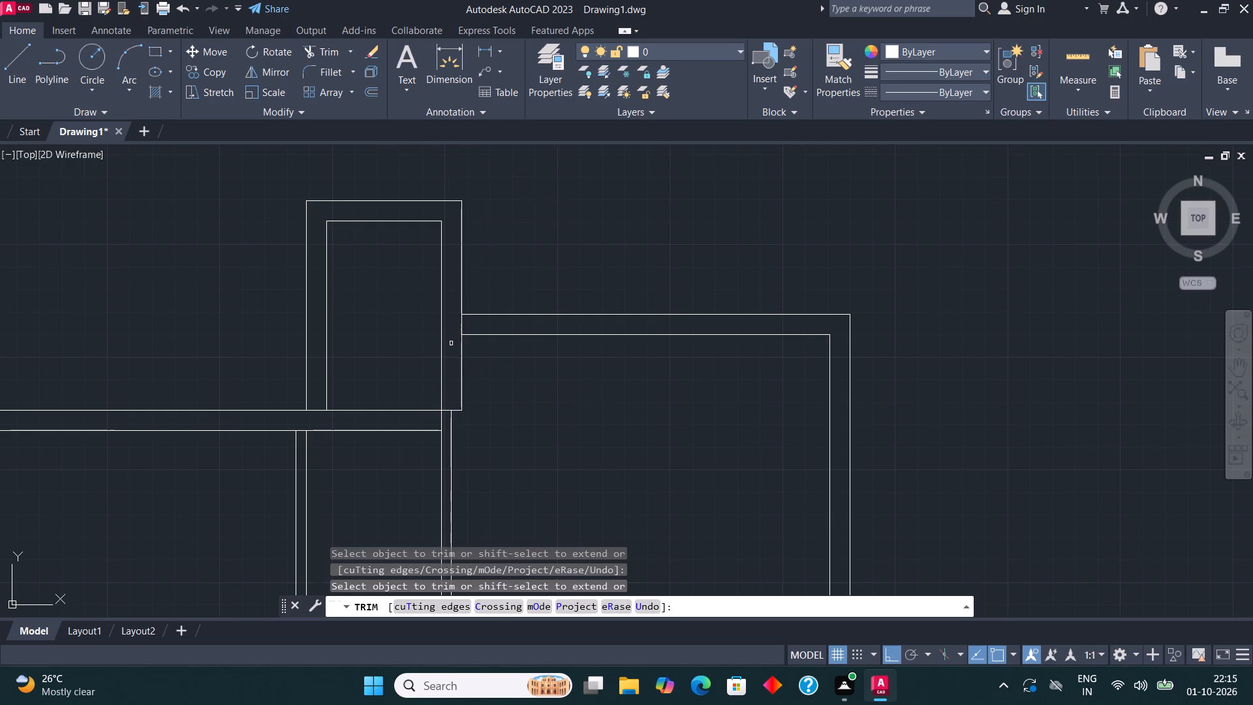
left_click(452, 422)
key("ctrl+z")
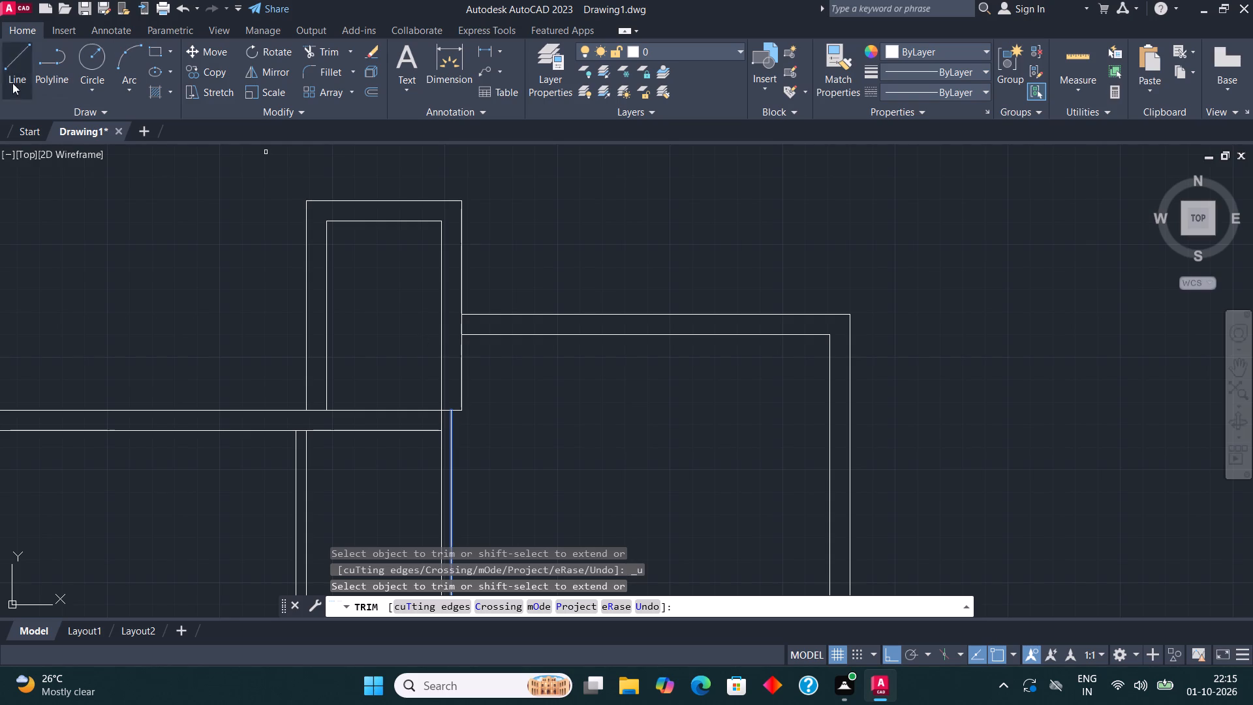
Fillet the 4'3" by 7' room's outer right line with the connecting wall's lower line to form a closed corner.
left_click(326, 69)
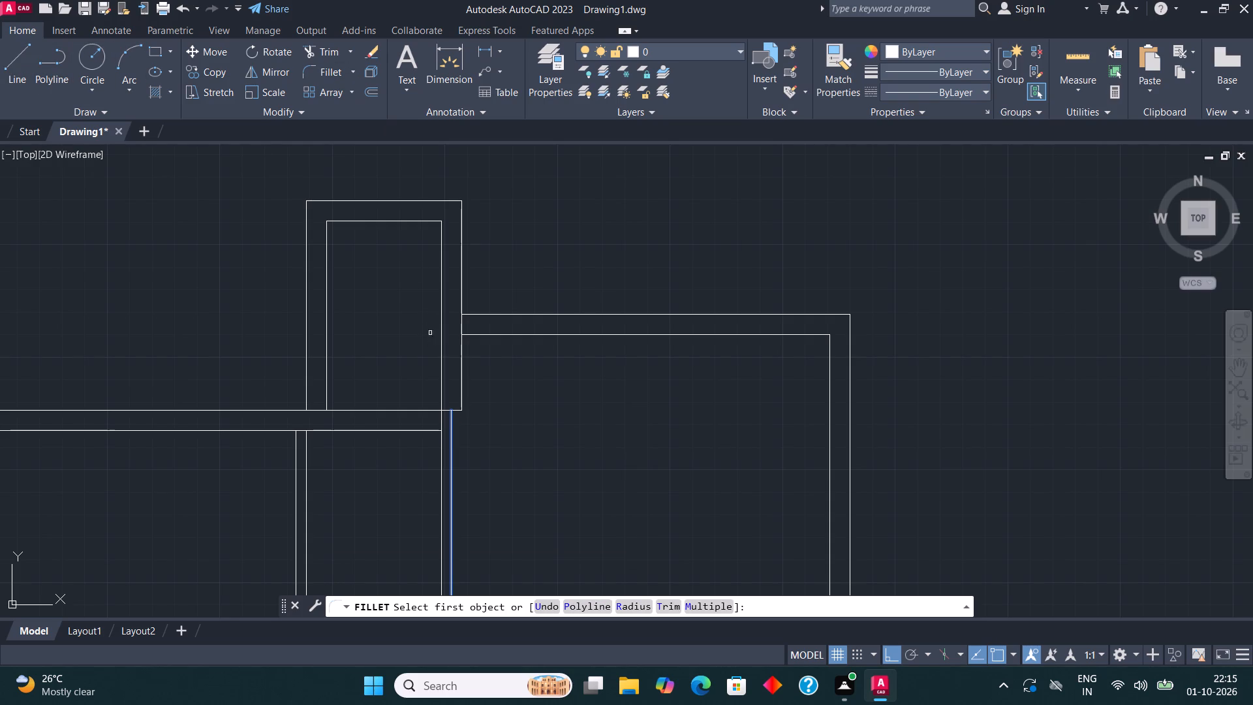
left_click(461, 377)
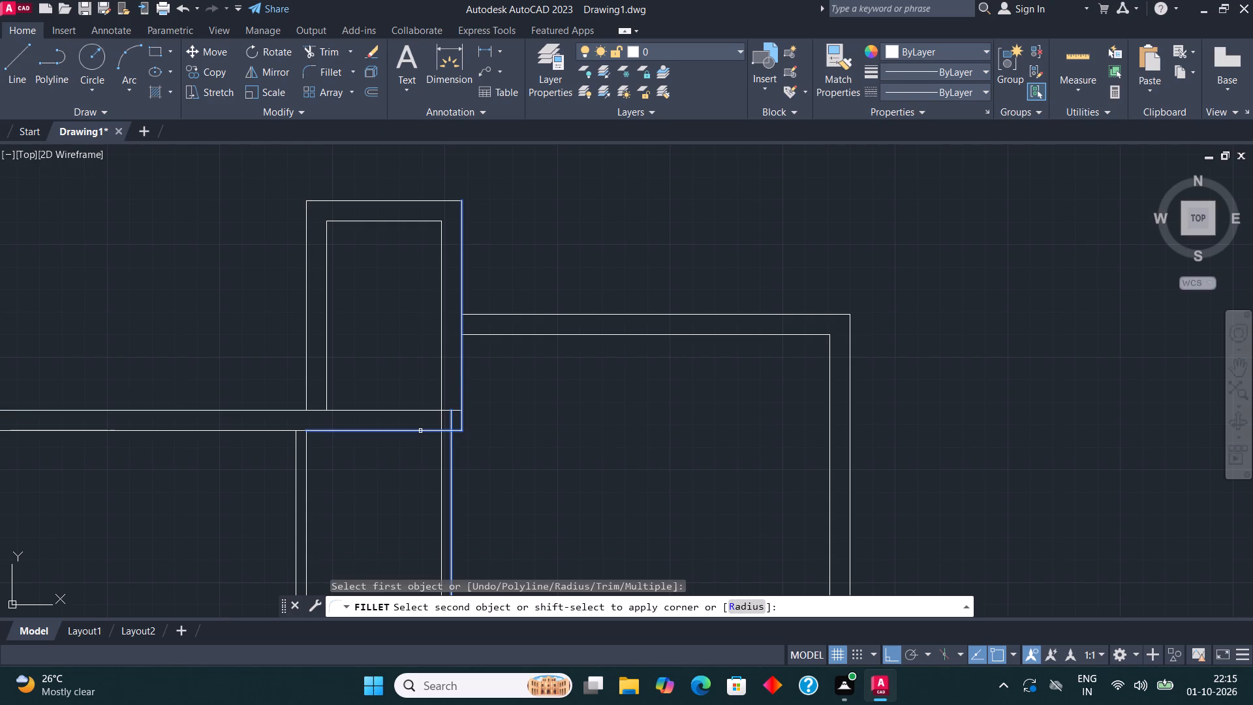
left_click(420, 431)
key("Escape")
left_click(508, 270)
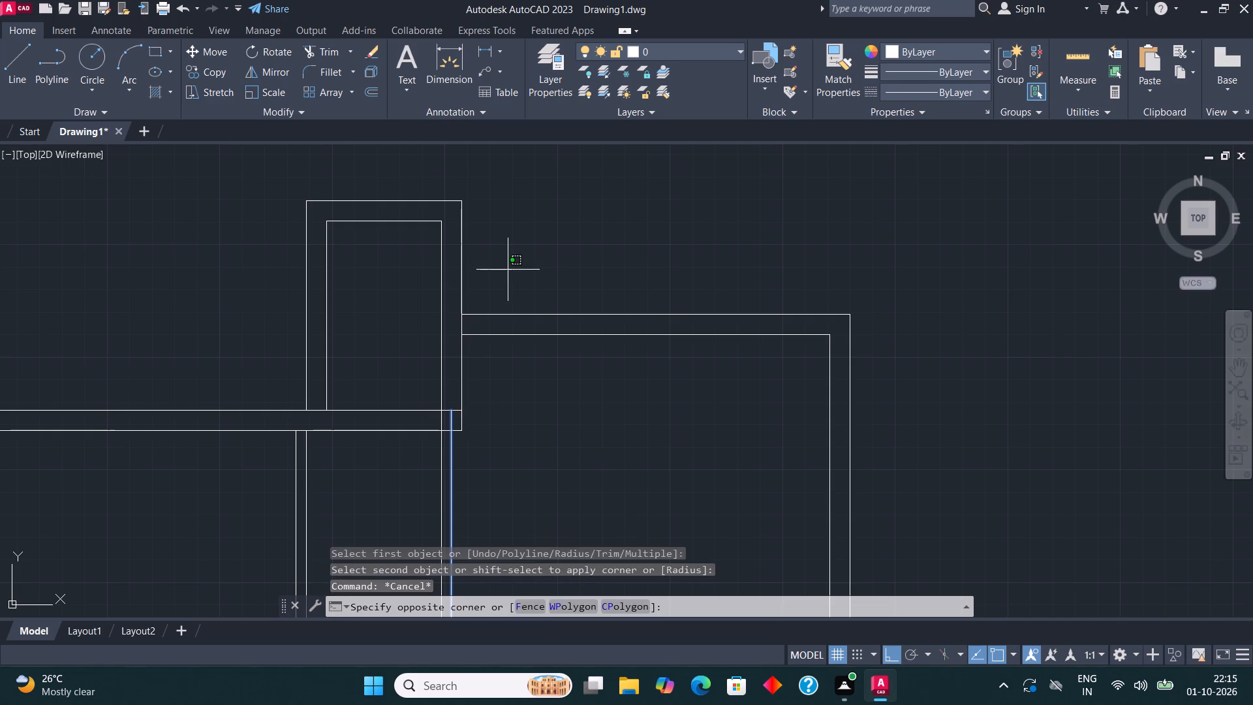
key("Escape")
Trim the vertical segment crossing the connecting wall below the 4'3" by 7' room's inner right line.
left_click(328, 56)
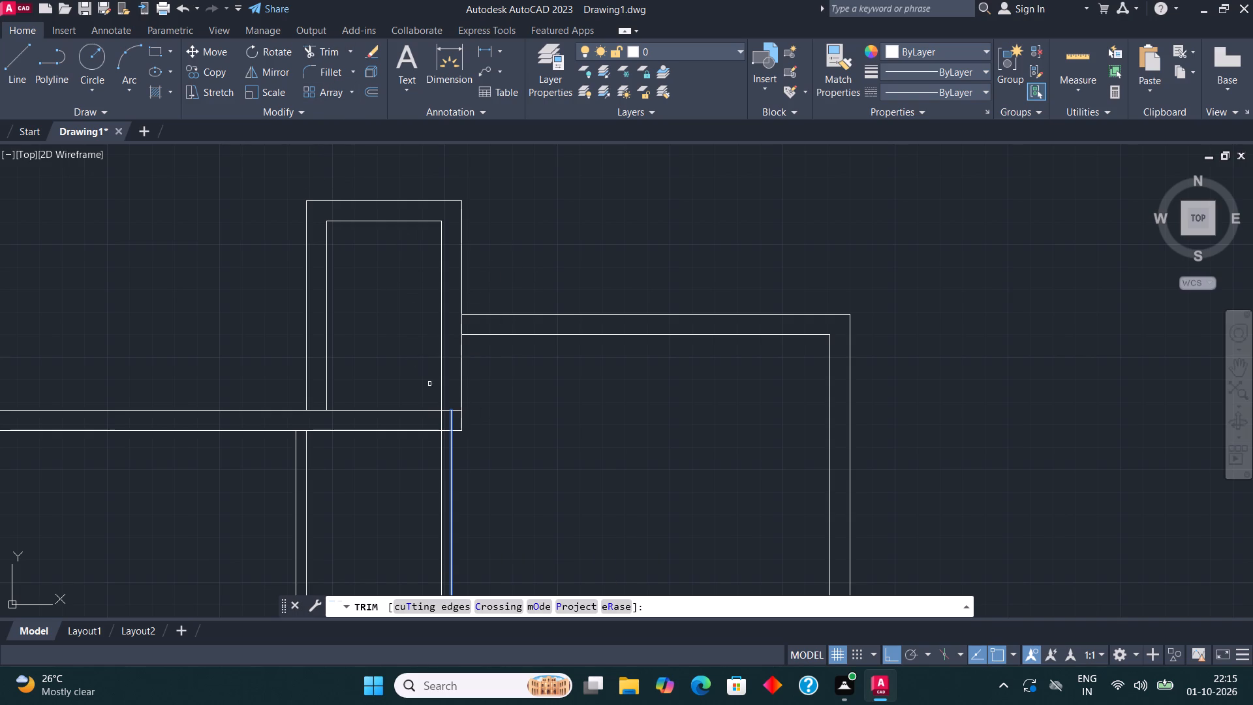
left_click(441, 424)
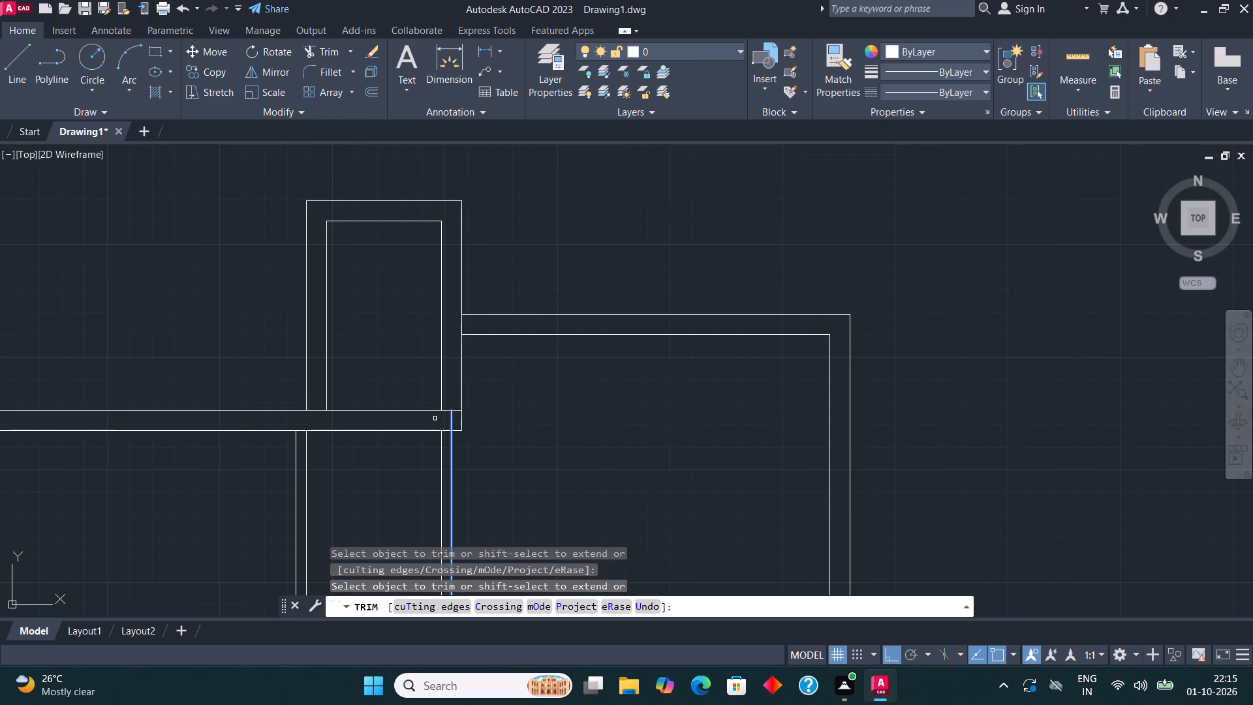
key("Escape")
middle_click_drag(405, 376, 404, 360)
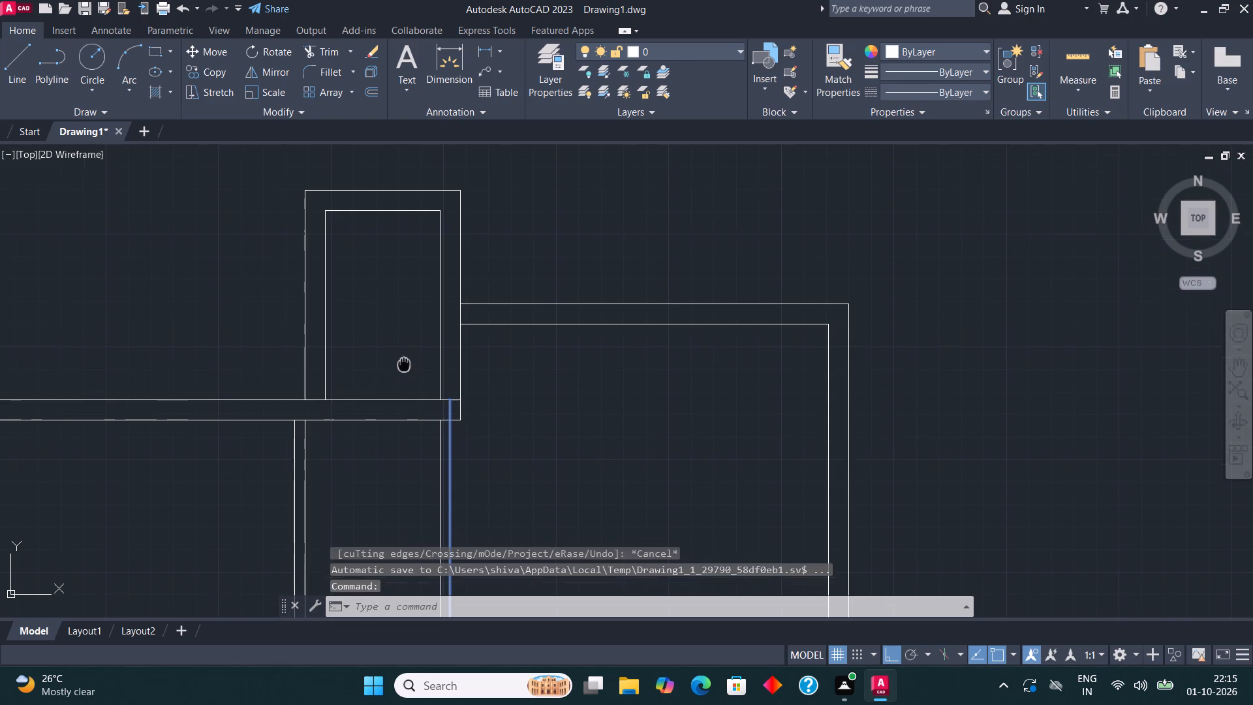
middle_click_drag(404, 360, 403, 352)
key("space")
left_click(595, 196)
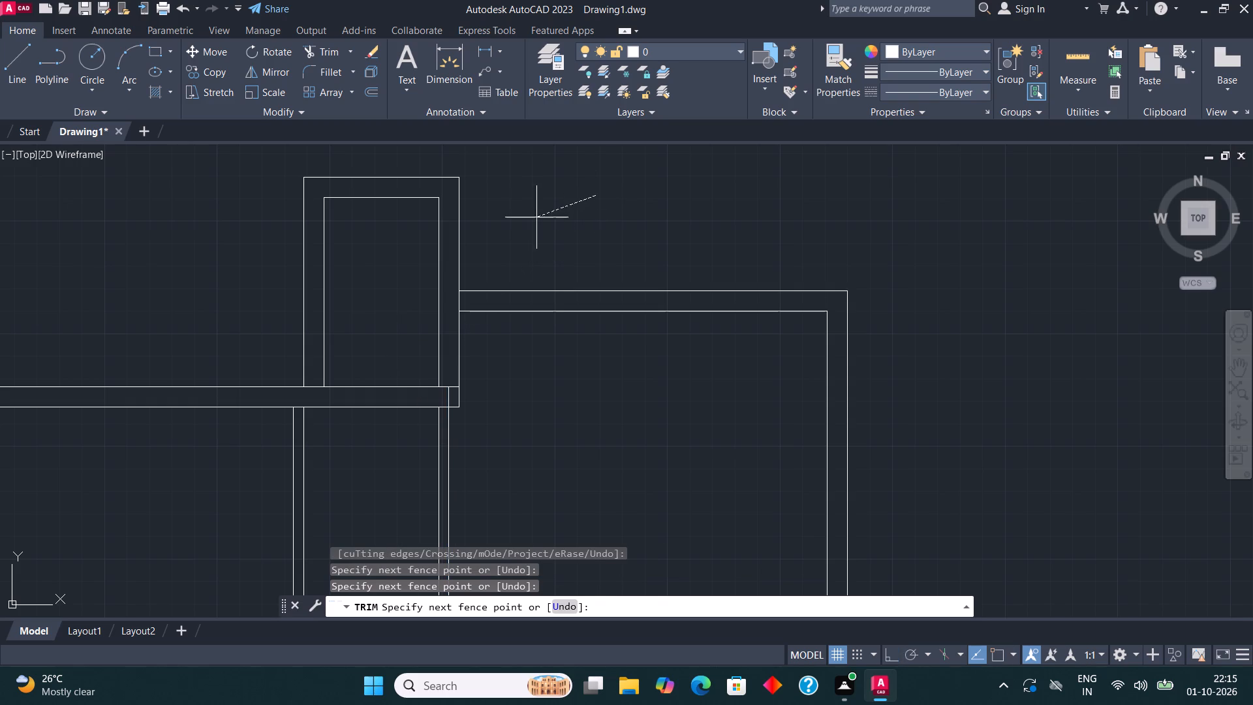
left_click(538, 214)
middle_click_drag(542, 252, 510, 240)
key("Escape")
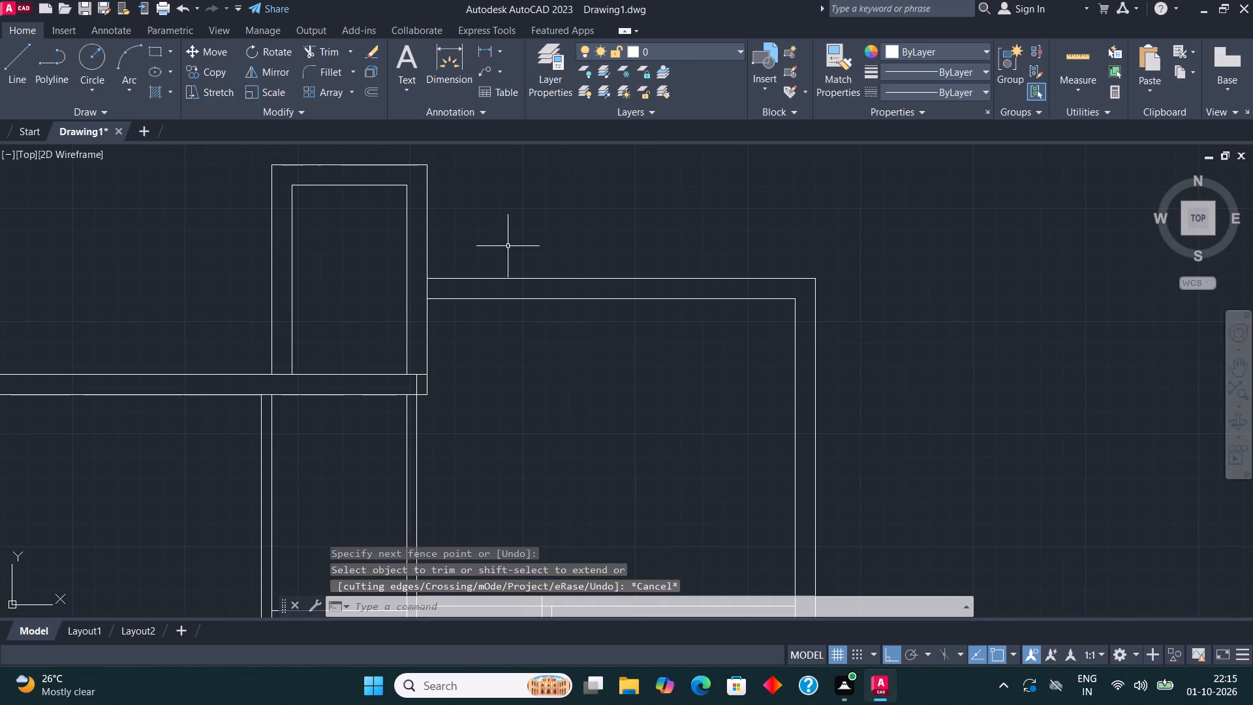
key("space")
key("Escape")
Trim the leftover short horizontal and vertical segments inside the wall corner at the 4'3" by 7' room's lower right.
middle_click_drag(380, 366, 526, 302)
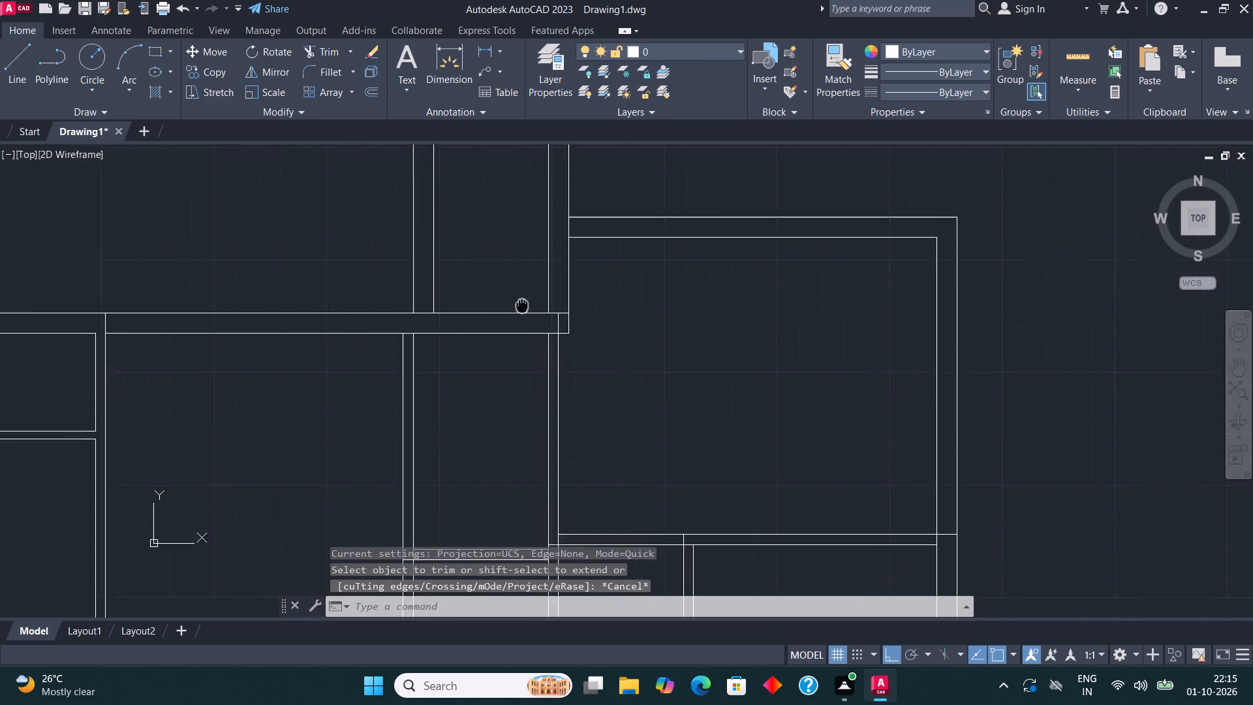
middle_click_drag(526, 302, 373, 344)
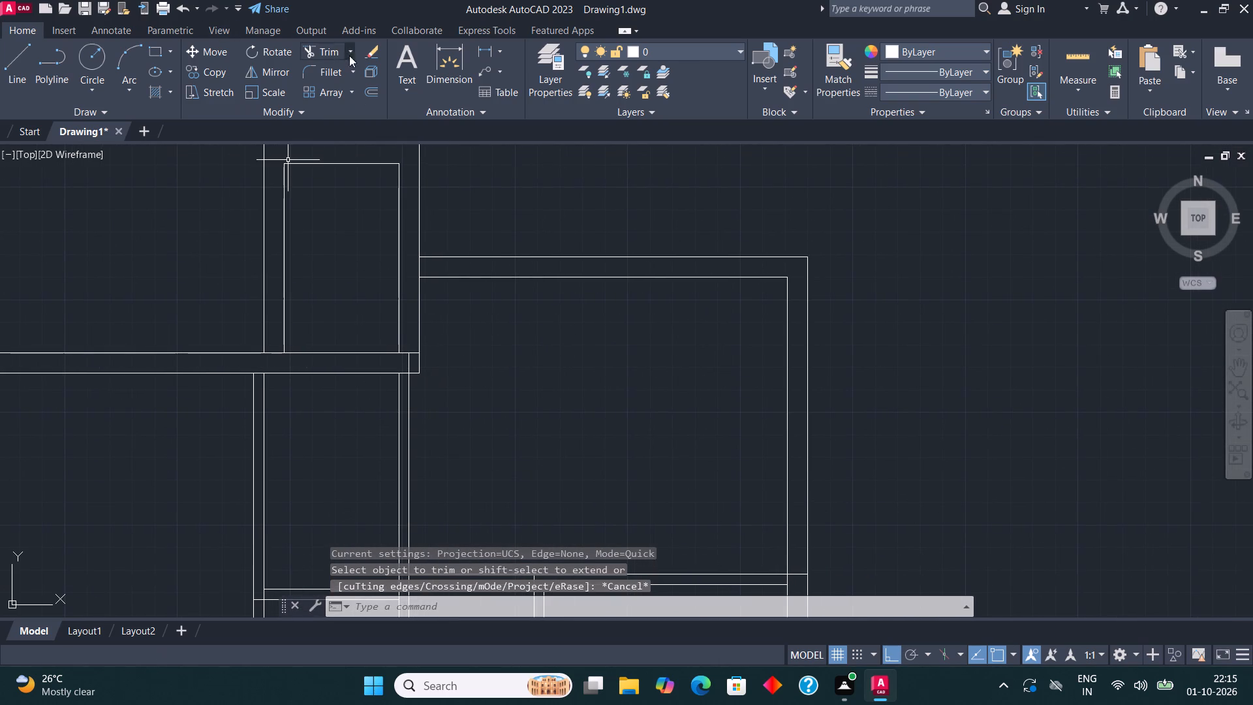
left_click(332, 53)
left_click(412, 352)
left_click(409, 359)
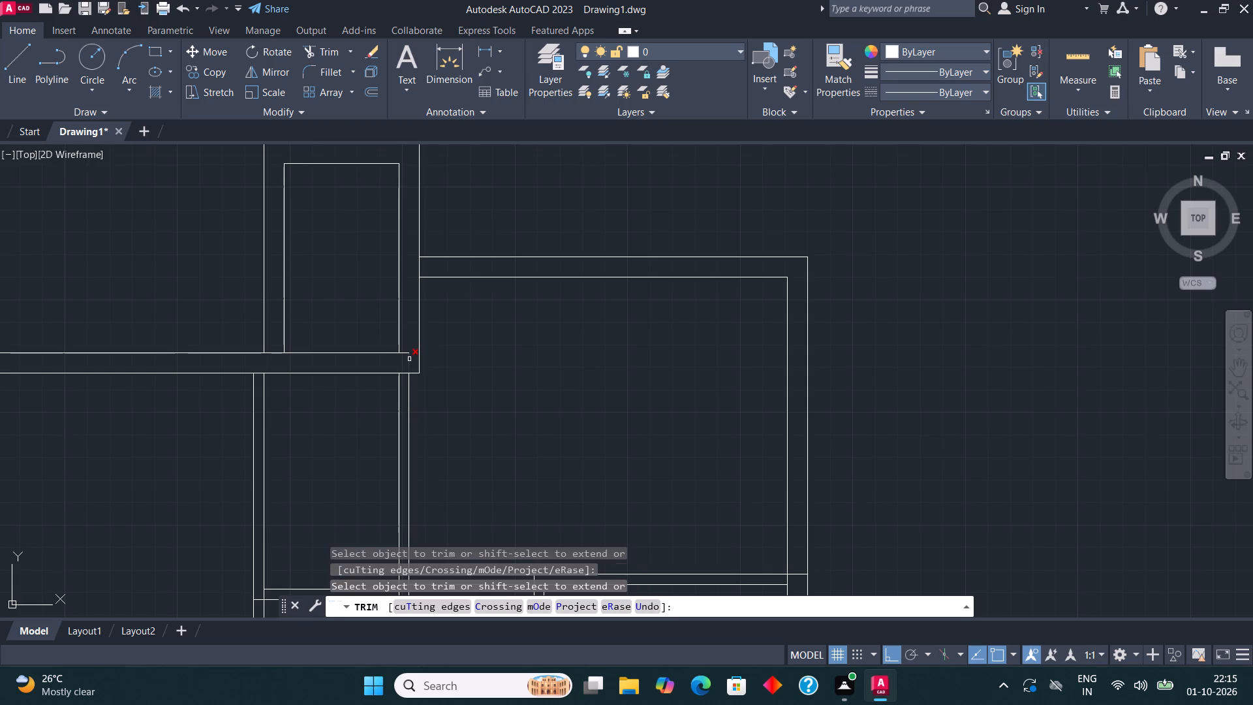
left_click(407, 354)
key("Escape")
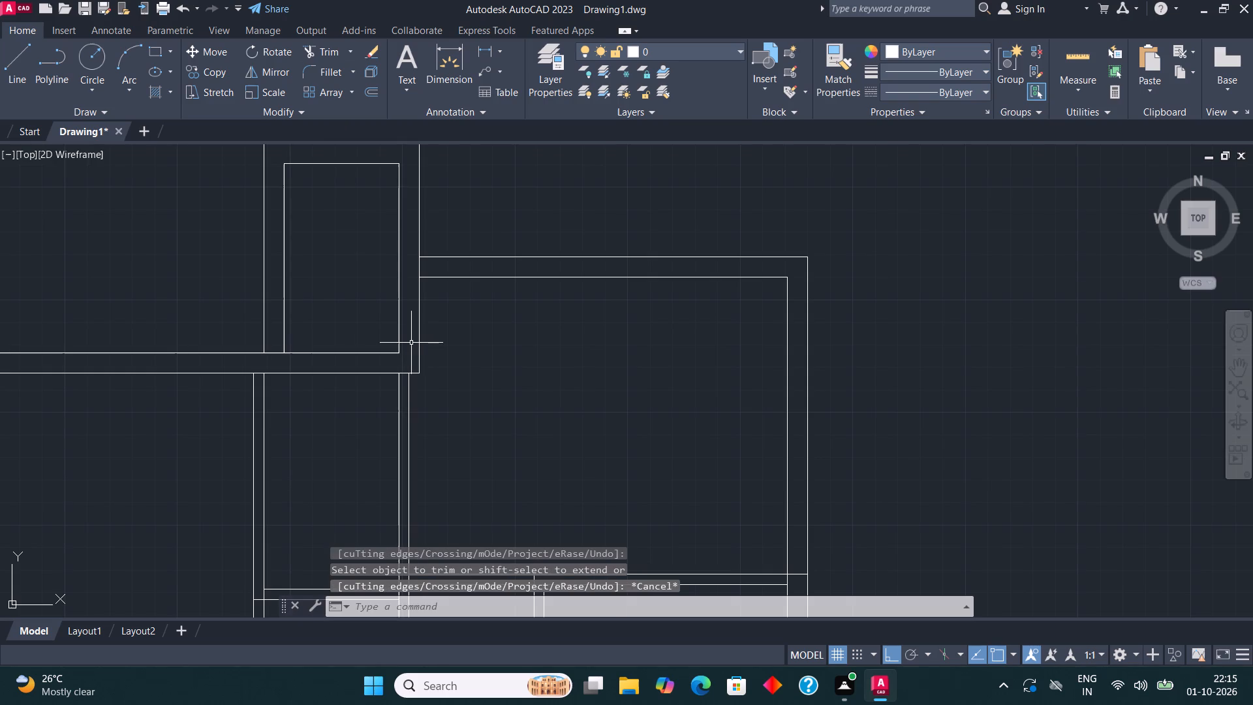
Trim the connecting wall's upper line between the outer and inner left lines of the 4'3" by 7' room.
middle_click_drag(397, 364, 514, 397)
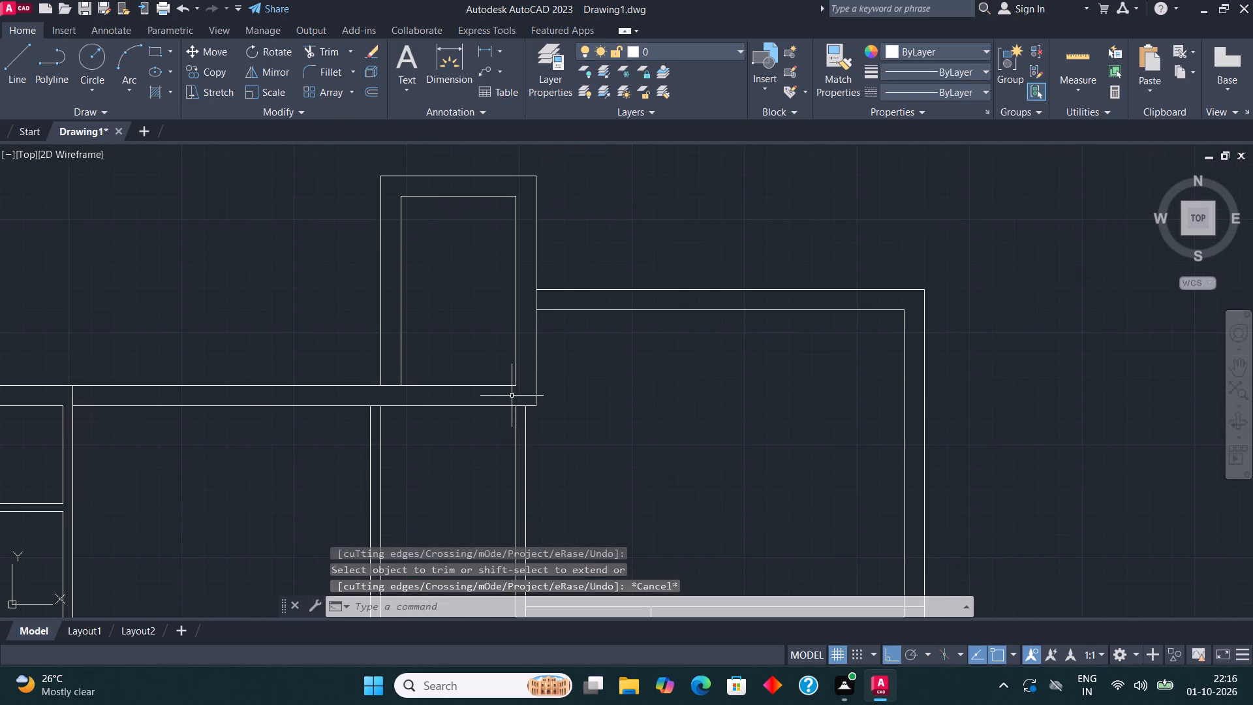
middle_click_drag(435, 375, 418, 375)
left_click(332, 50)
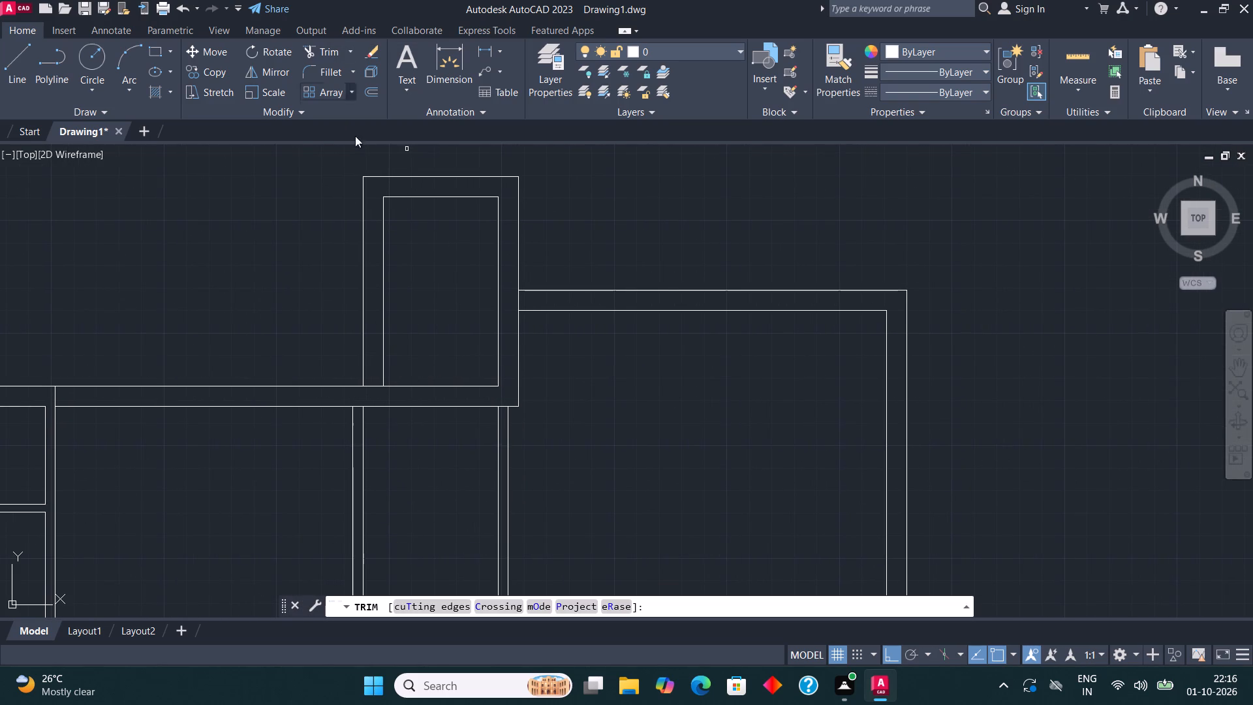
left_click(376, 382)
left_click(376, 387)
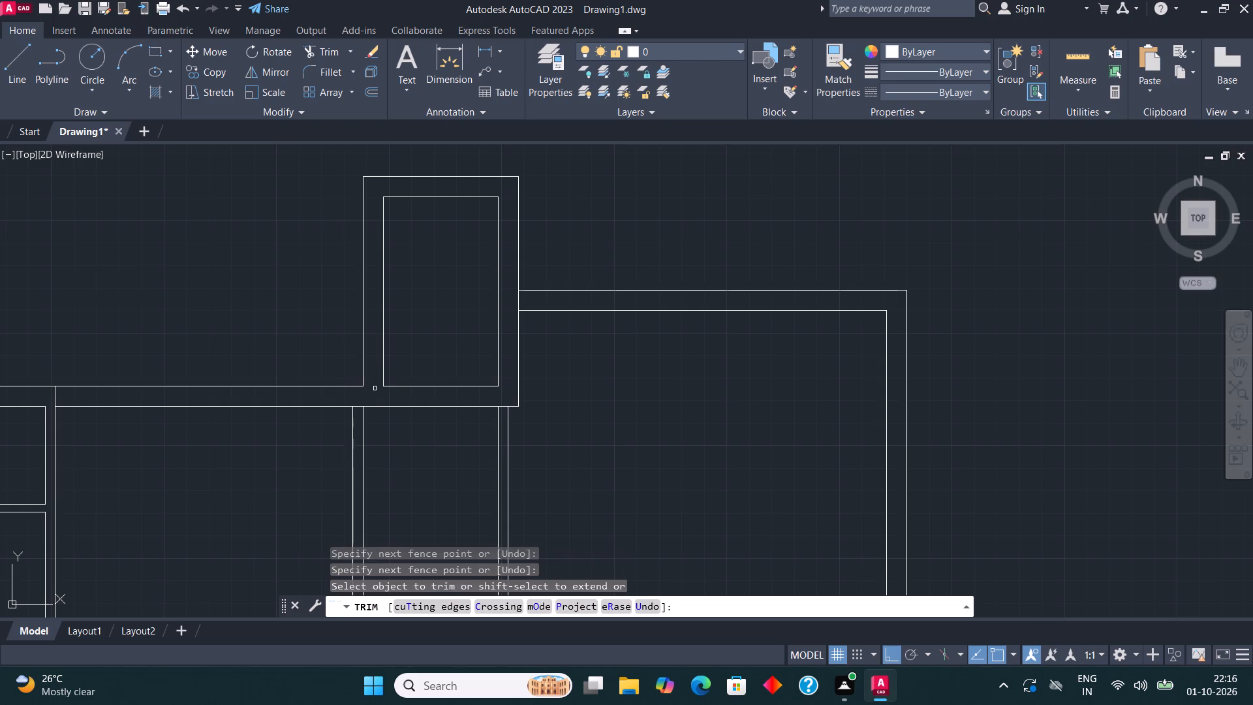
key("Escape")
Draw a vertical line from the upper-right room's inner upper-right corner to its outer wall line, continuing 15'10.5" upward.
middle_click_drag(529, 384, 538, 368)
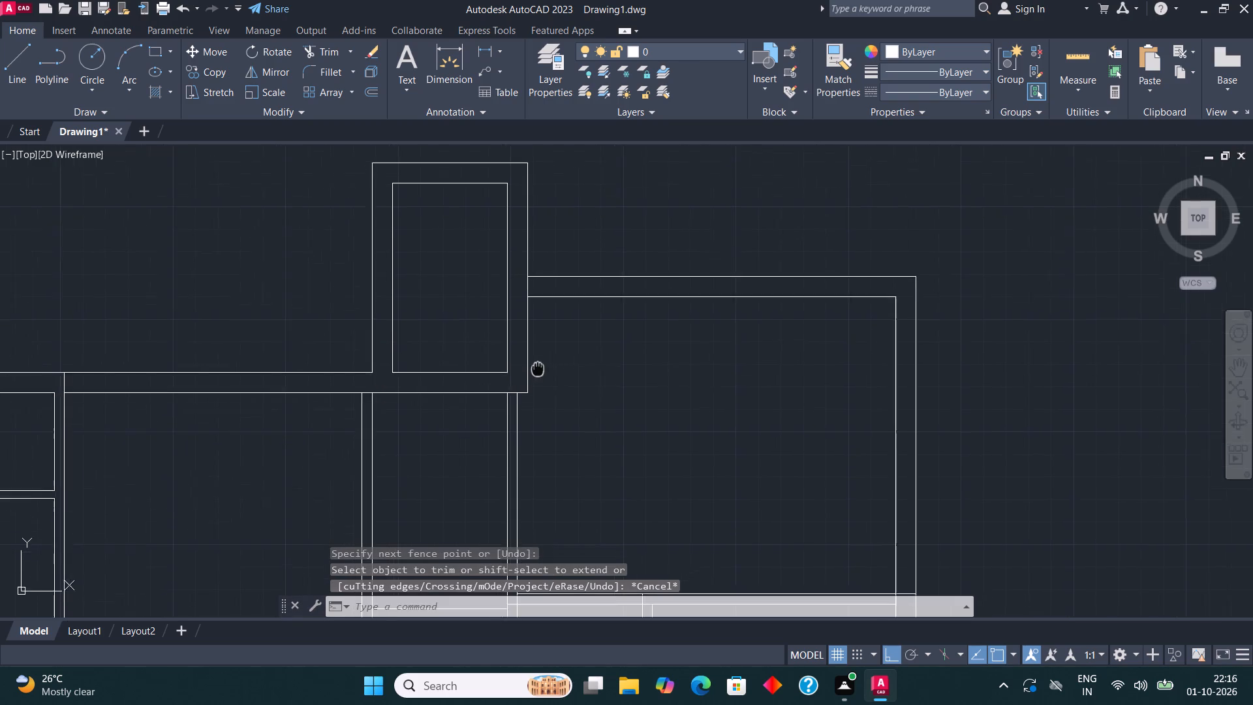
middle_click_drag(538, 368, 598, 399)
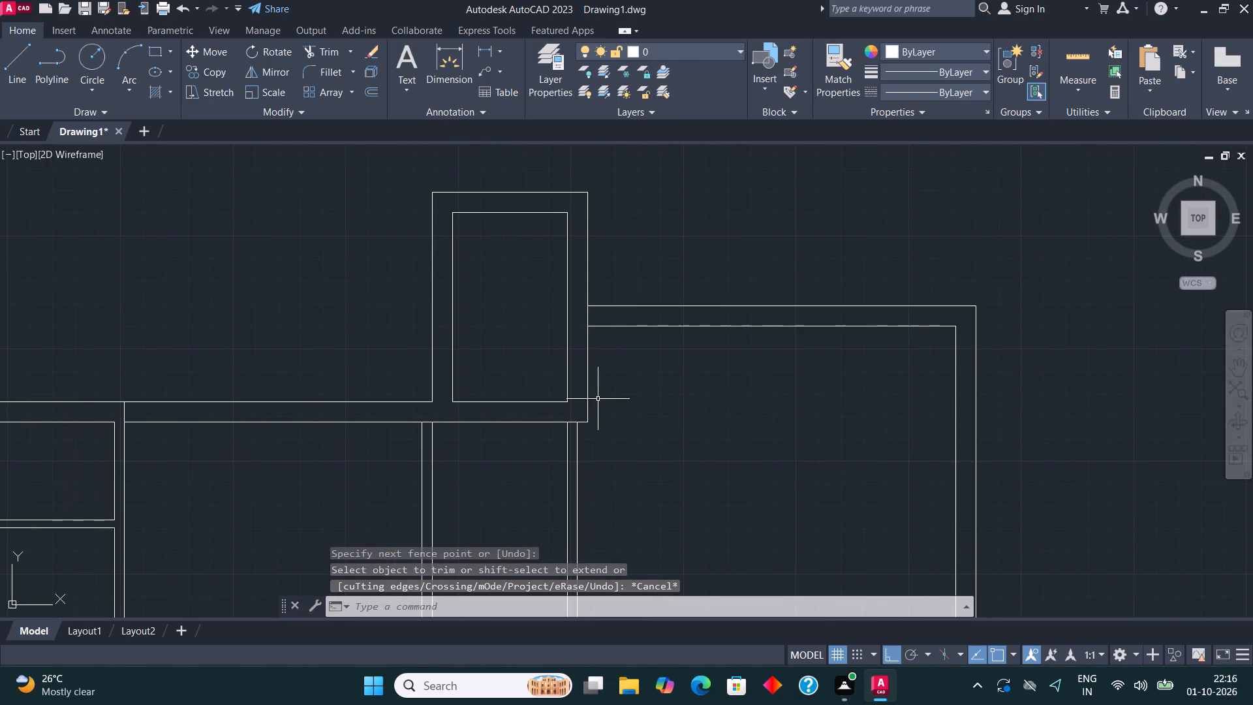
scroll(499, 349, "down", 3)
middle_click_drag(529, 330, 476, 322)
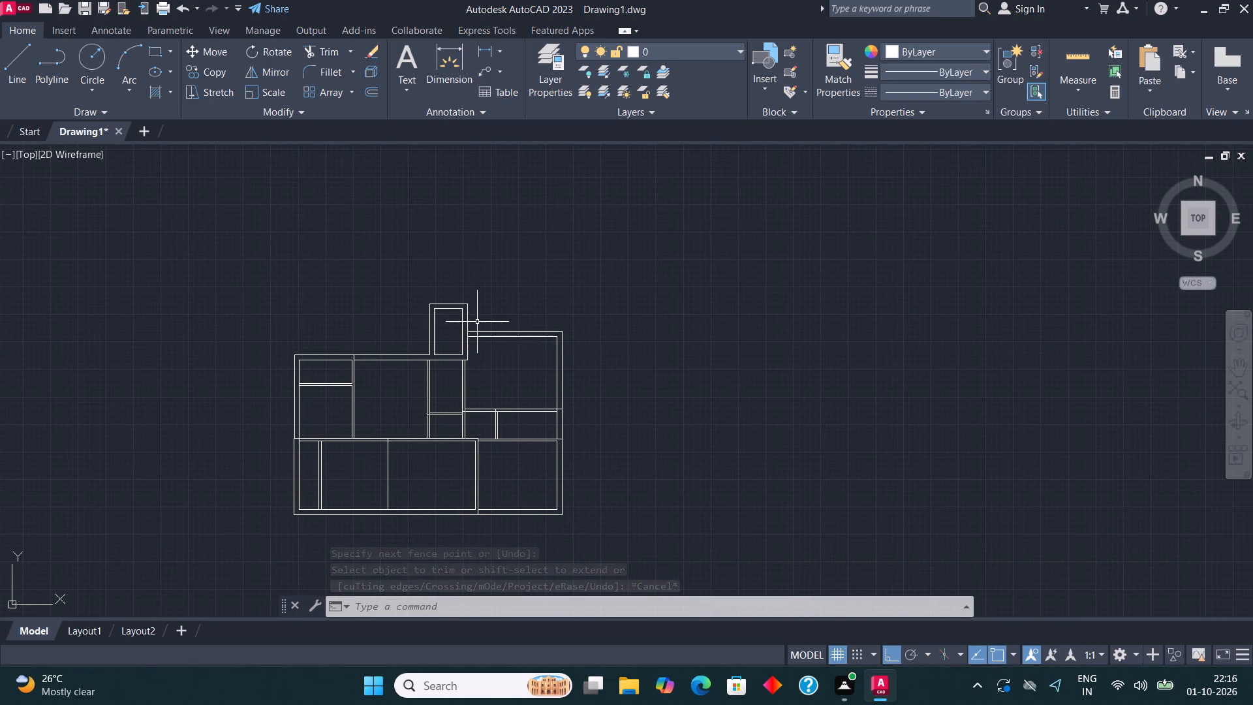
middle_click_drag(591, 317, 485, 354)
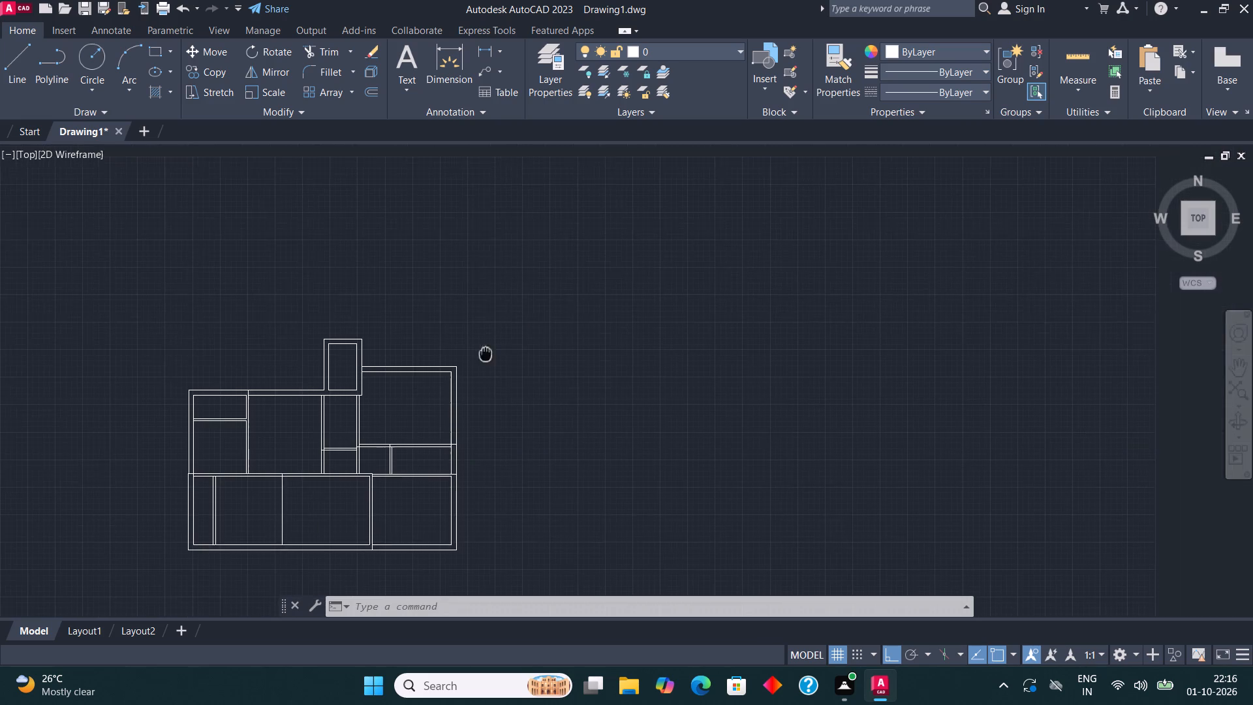
middle_click_drag(485, 354, 484, 355)
left_click(25, 52)
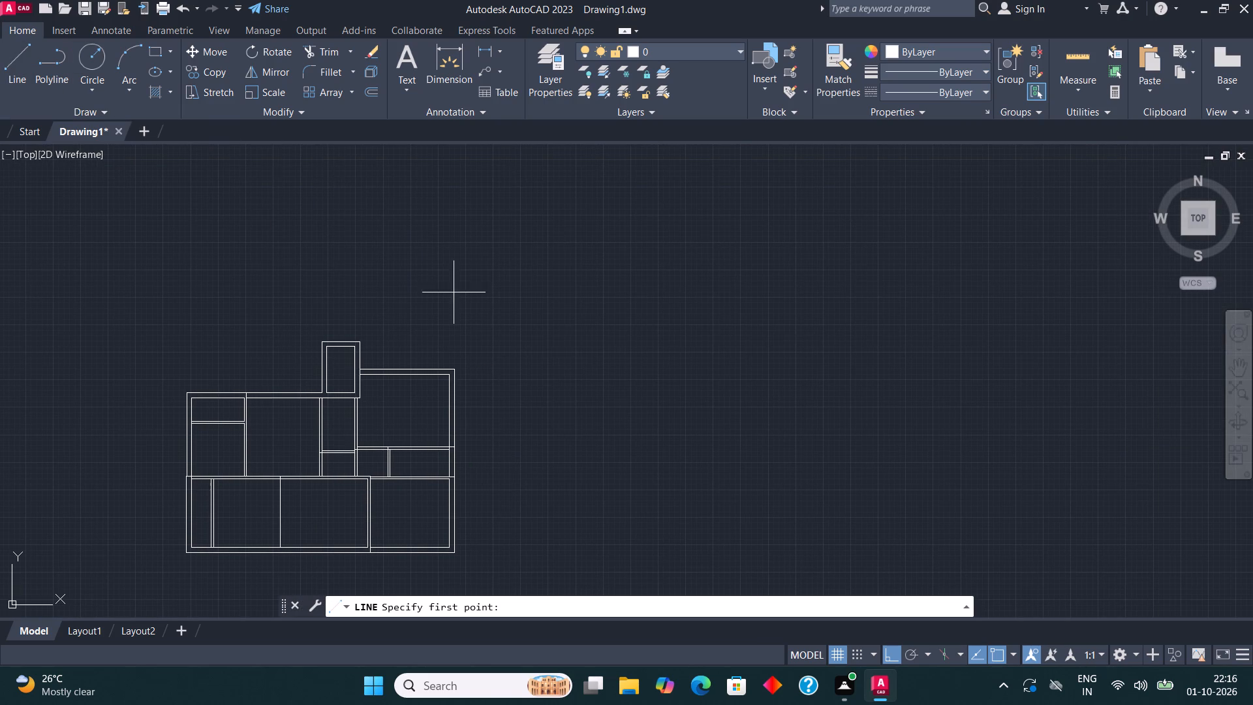
scroll(427, 371, "up", 3)
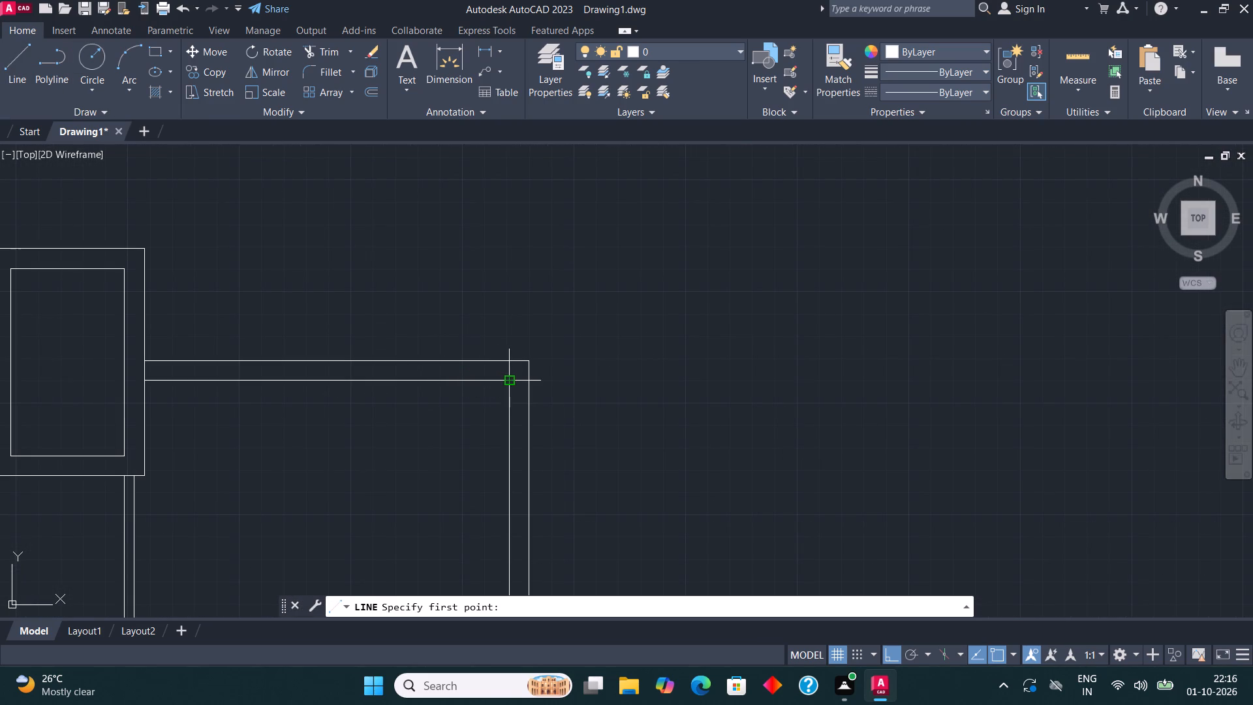
left_click(506, 379)
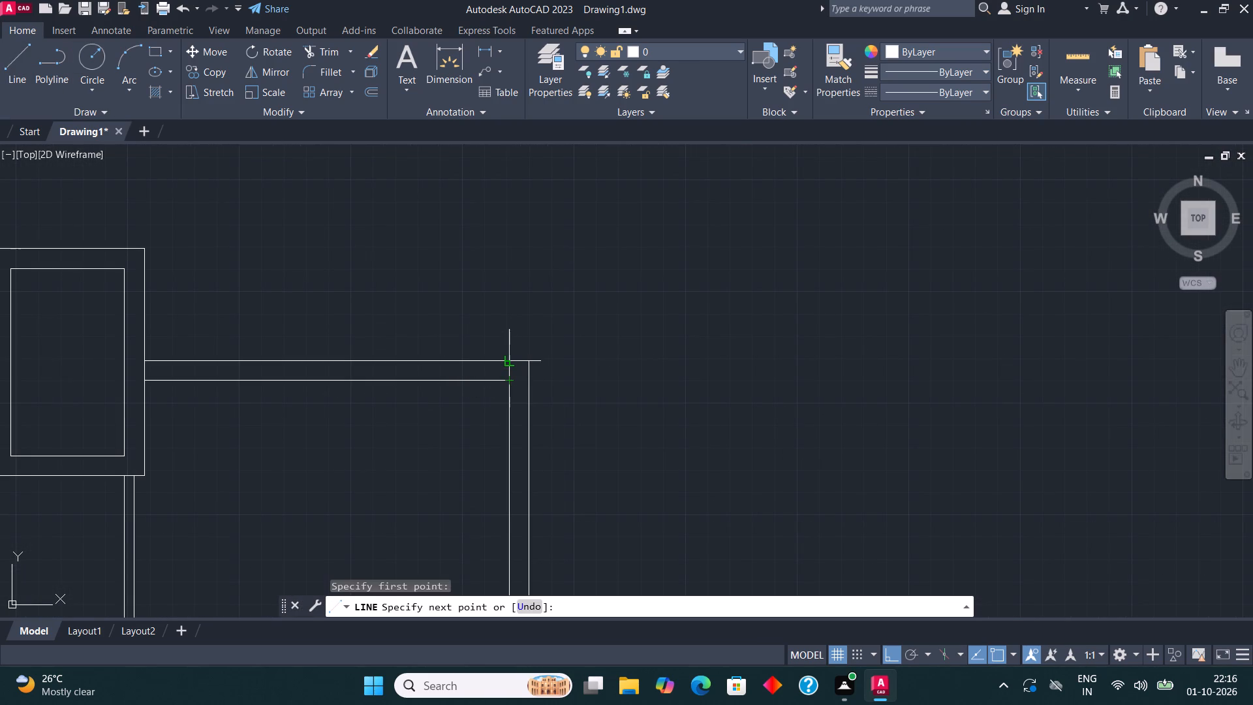
left_click(506, 364)
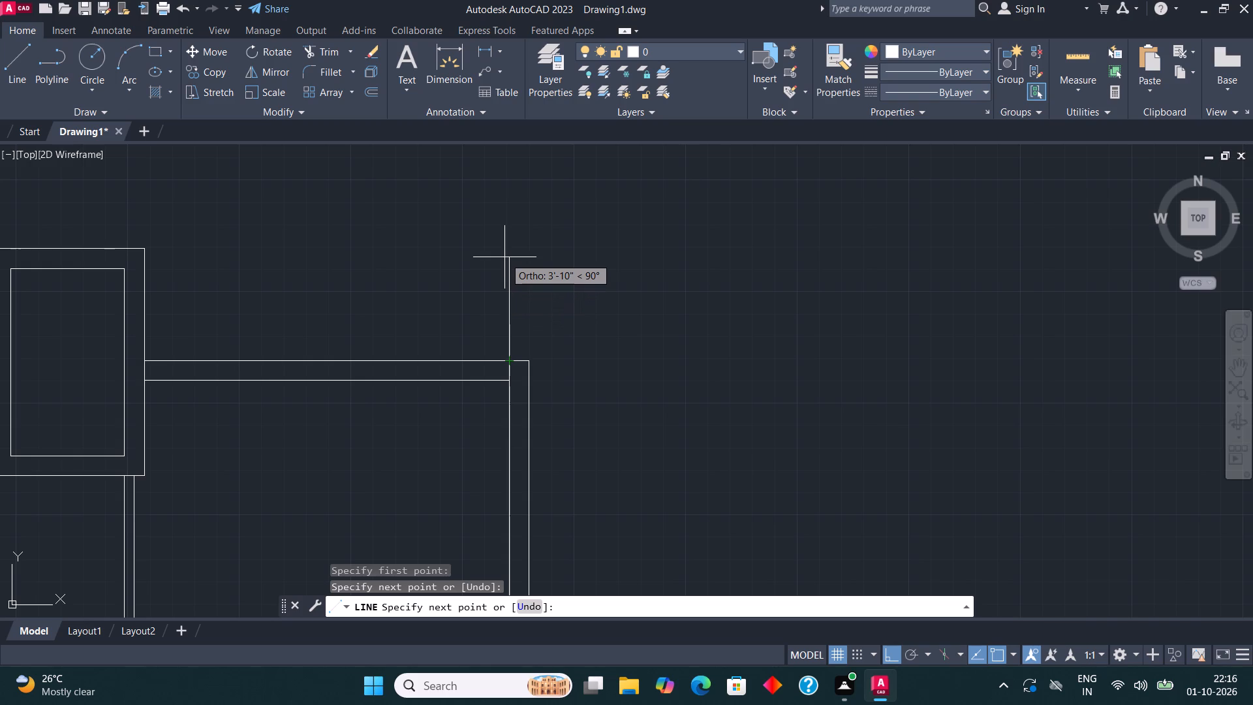
type("15'")
type("10.5\"")
key("Return")
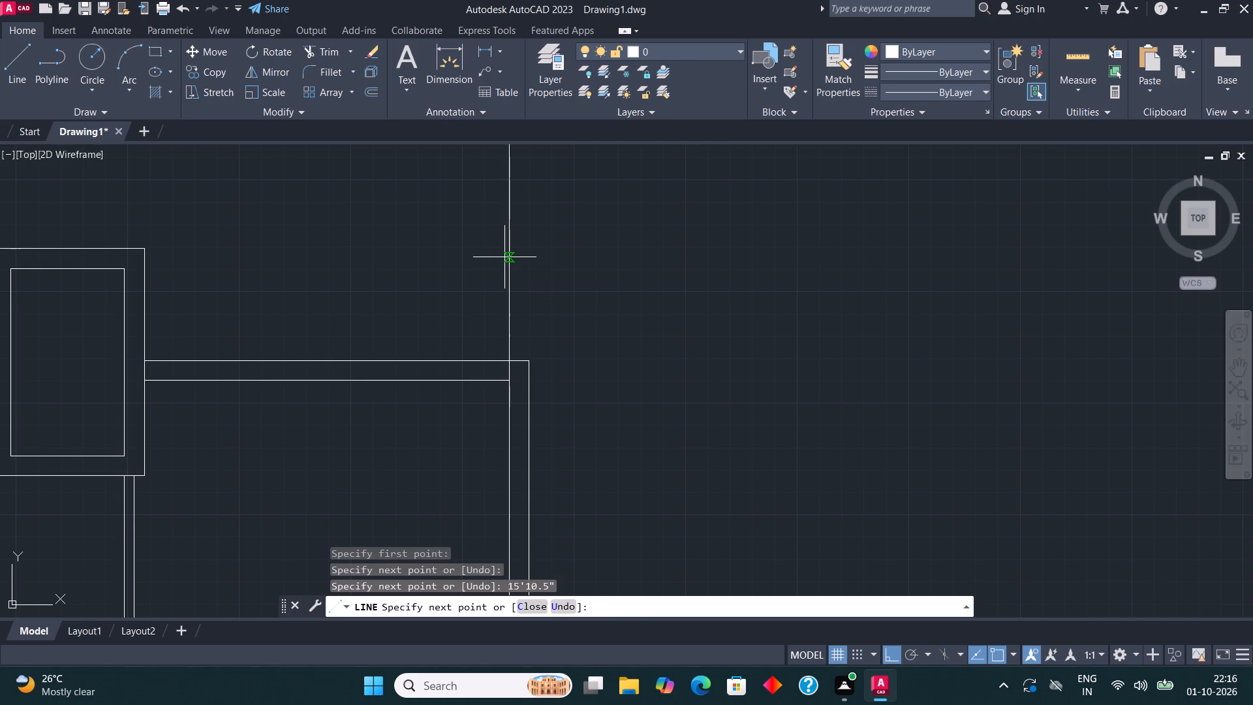
Draw a 14' horizontal line leftward from the upper end of the 15'10.5" line.
middle_click_drag(510, 289, 512, 448)
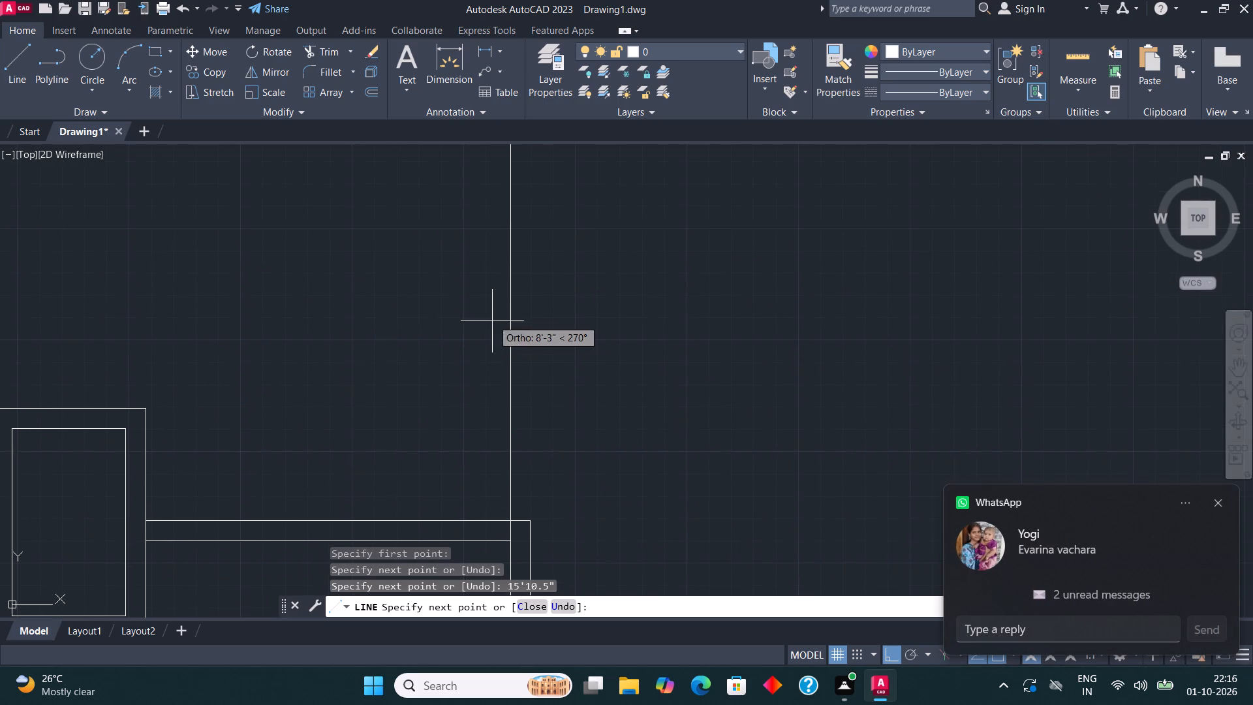
scroll(495, 349, "down", 3)
scroll(450, 288, "up", 2)
type("14'")
key("Return")
scroll(452, 283, "down", 2)
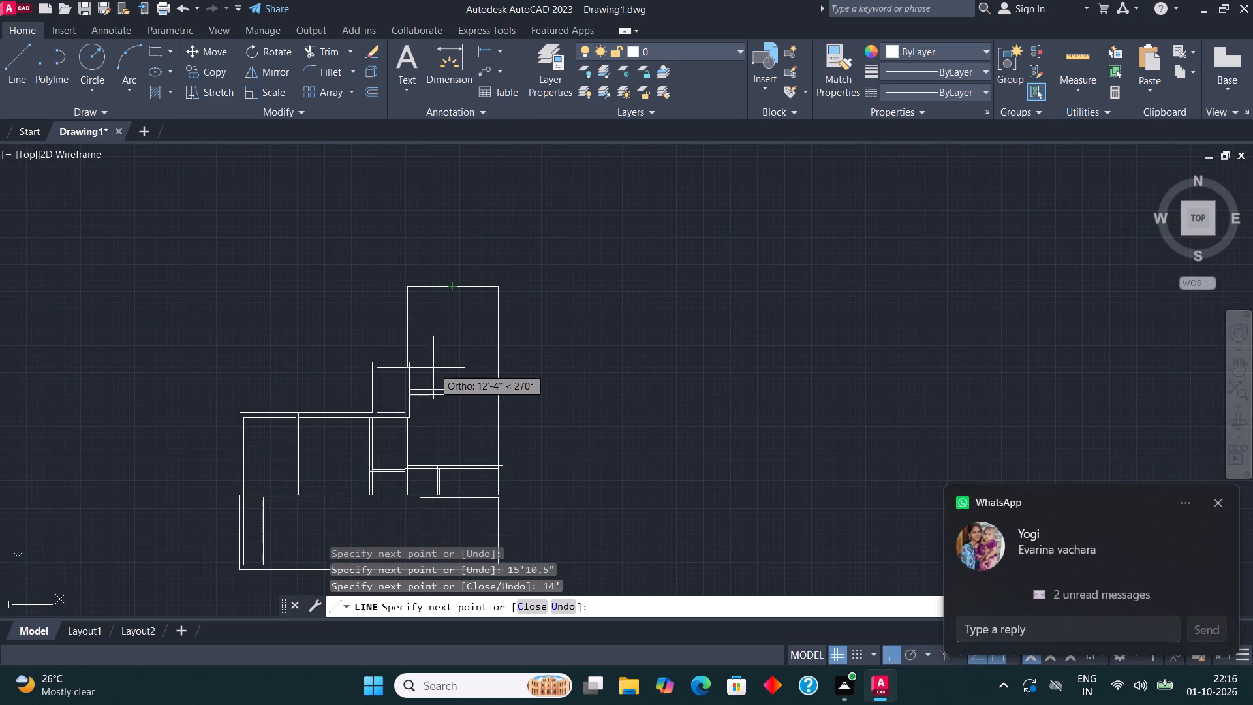
scroll(433, 369, "up", 2)
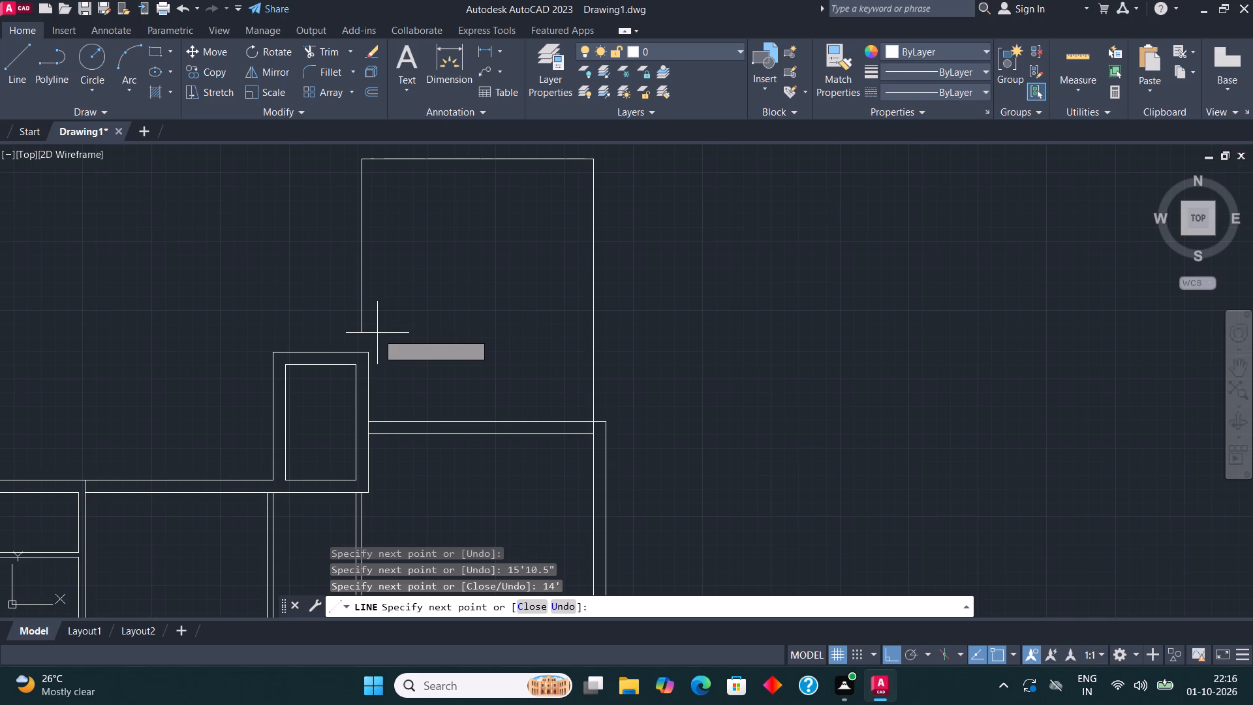
key("Escape")
Draw a vertical line from the 4'3" by 7' room's outer upper-right corner up to the 14' line.
left_click(17, 69)
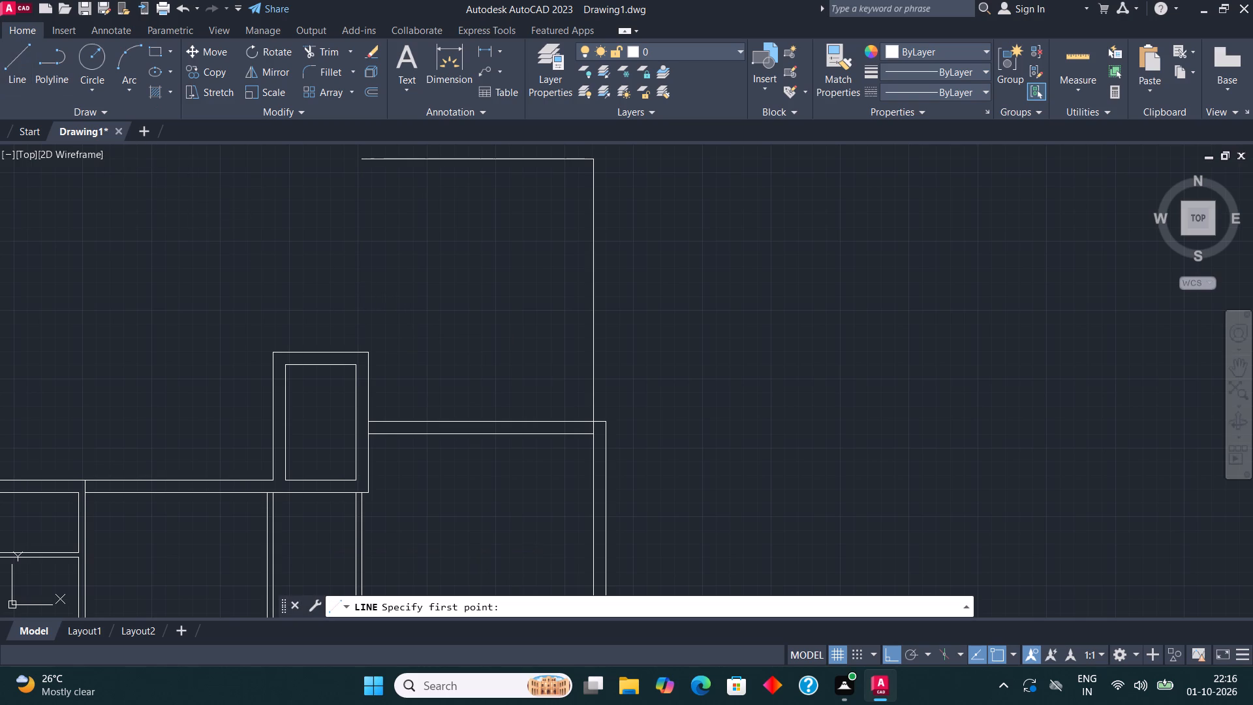
left_click(367, 347)
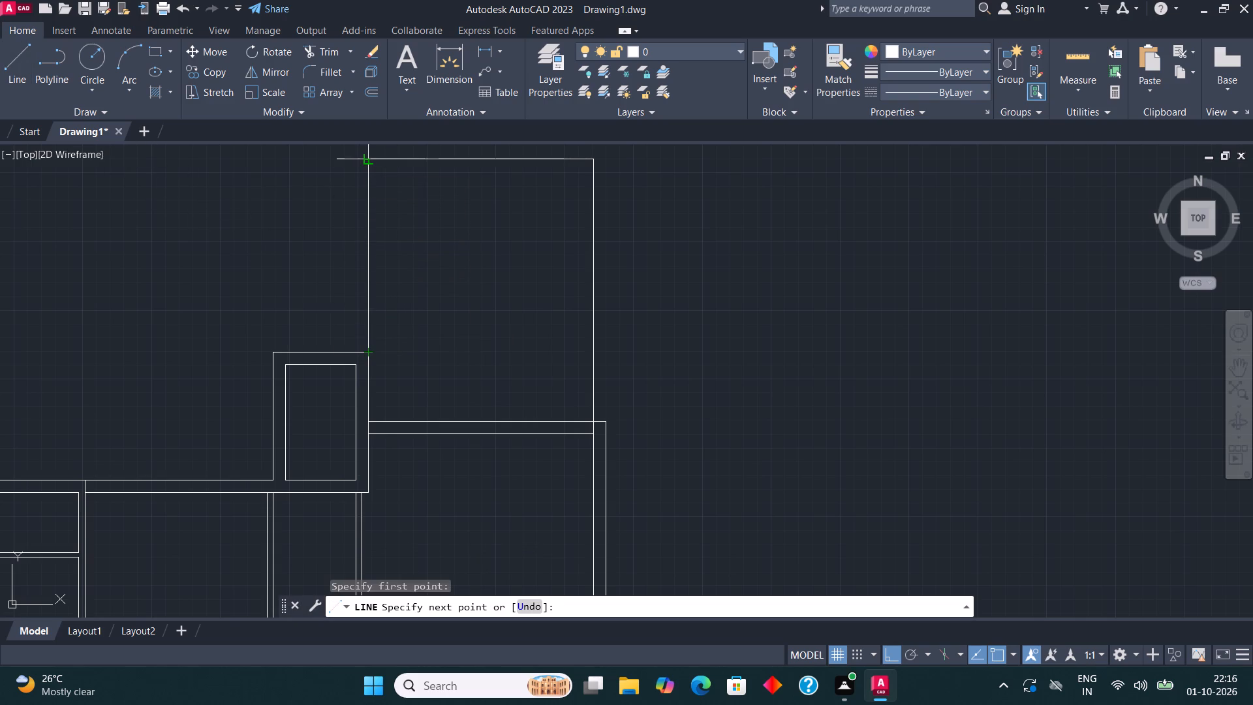
left_click(369, 158)
key("Escape")
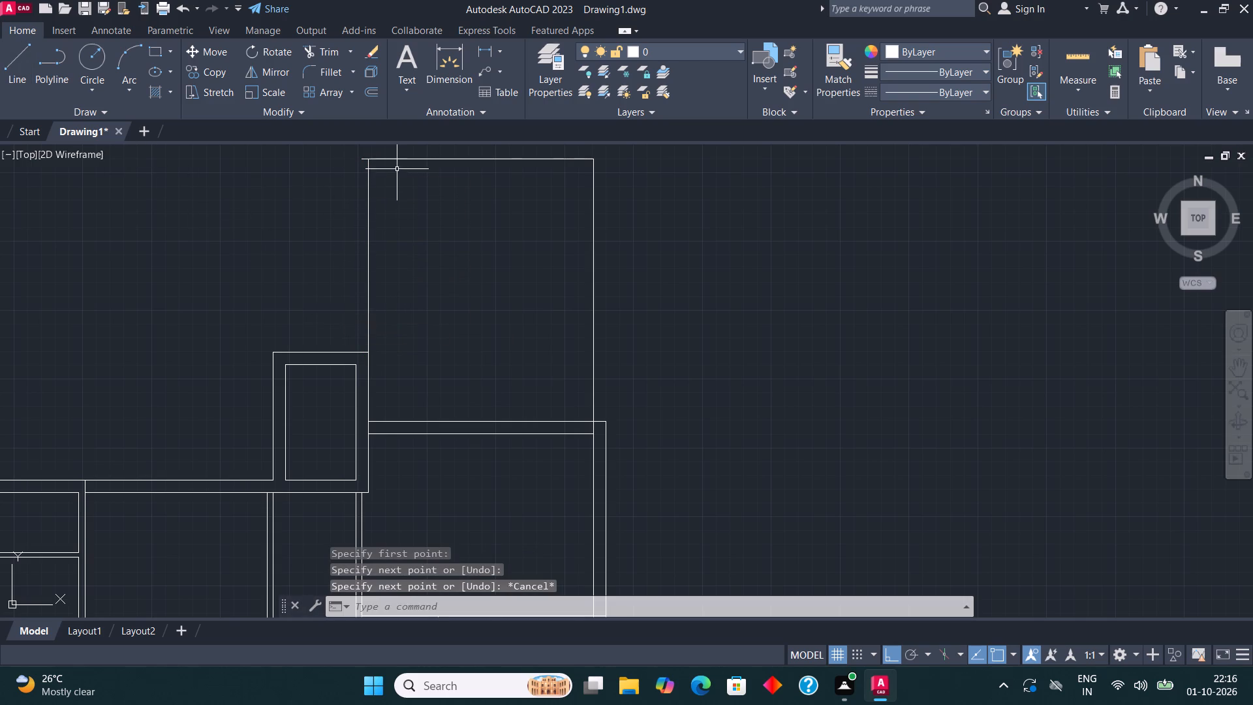
Trim the short end of the 14' line that overhangs the new room's left line.
middle_click_drag(399, 251, 385, 323)
left_click(329, 52)
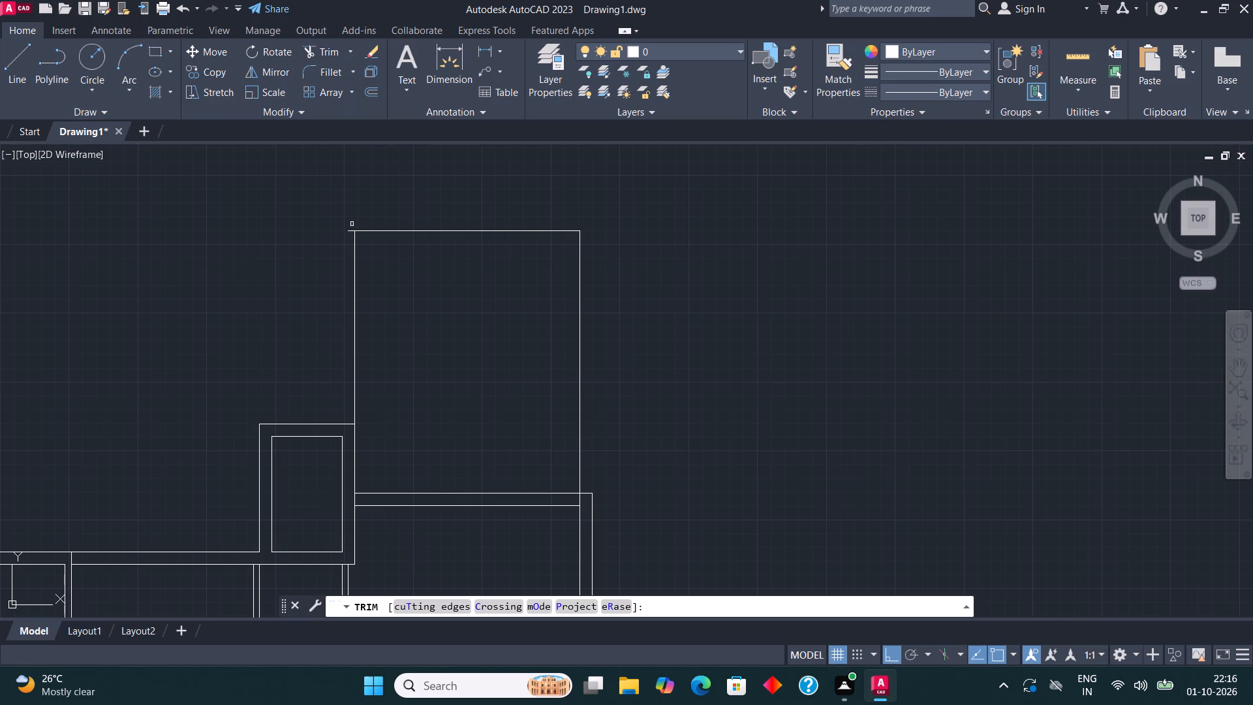
left_click(348, 231)
key("Escape")
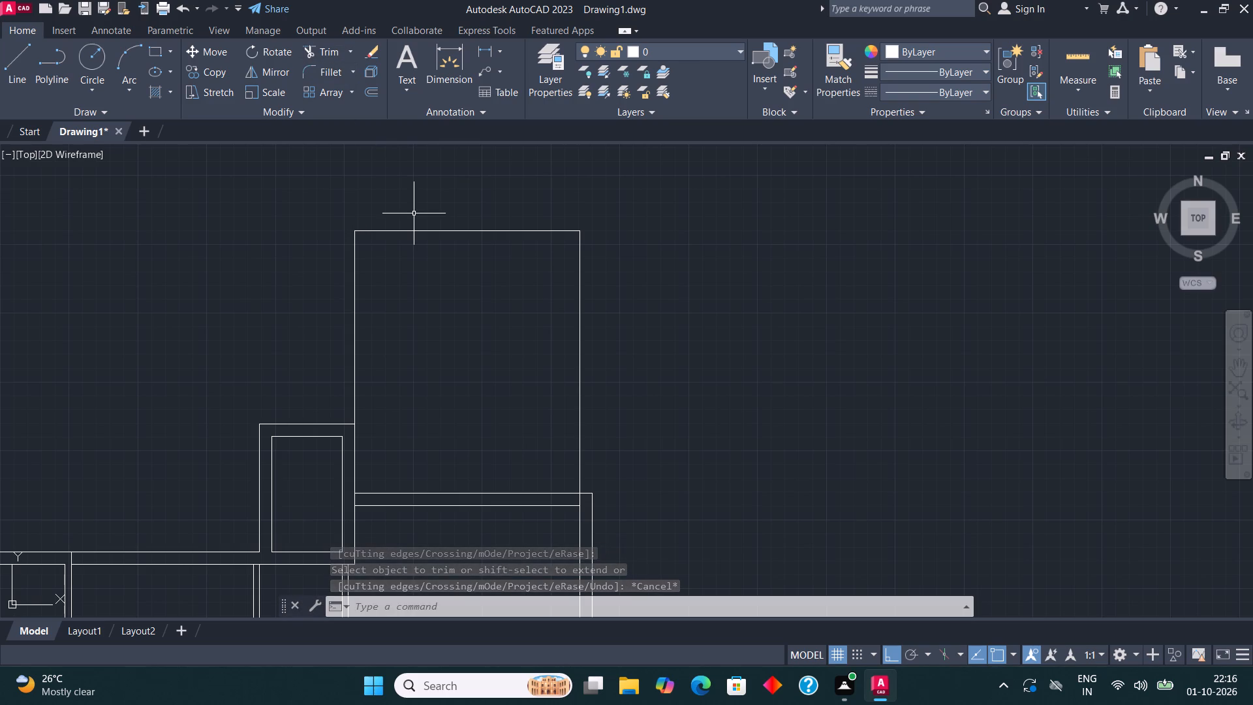
Offset the new upper room's right line 9" outward to the right.
left_click(611, 287)
left_click(318, 217)
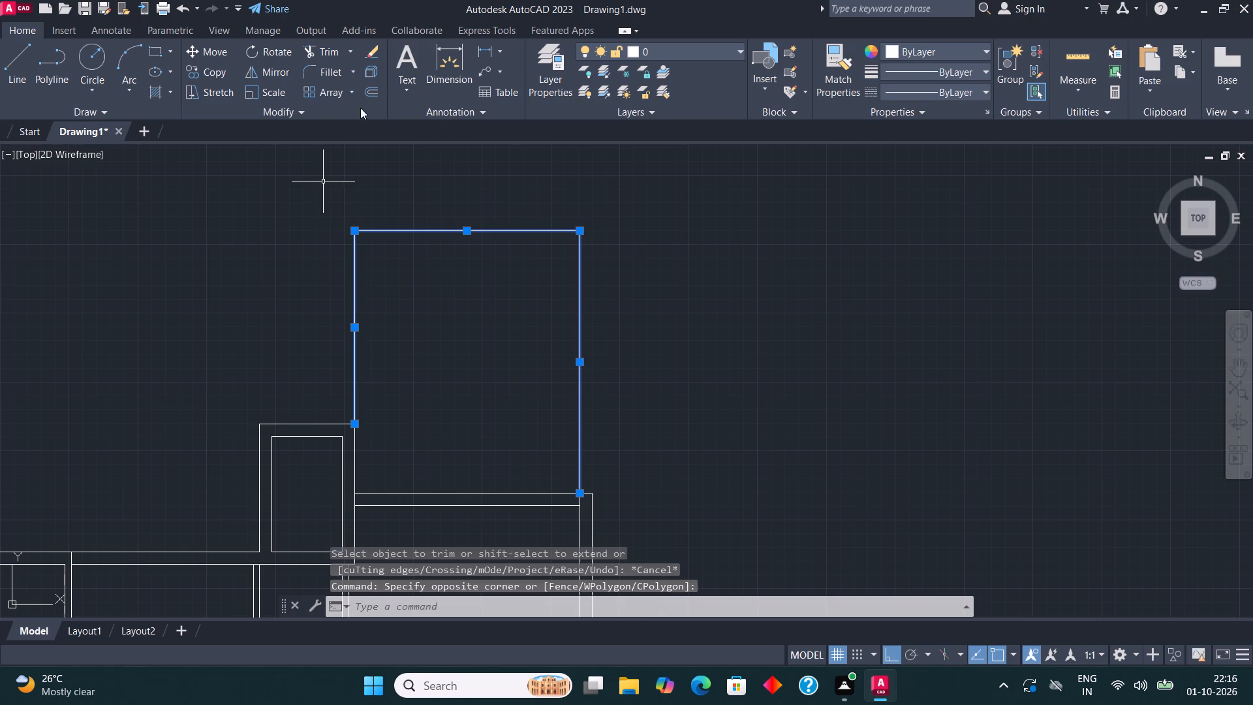
left_click(373, 93)
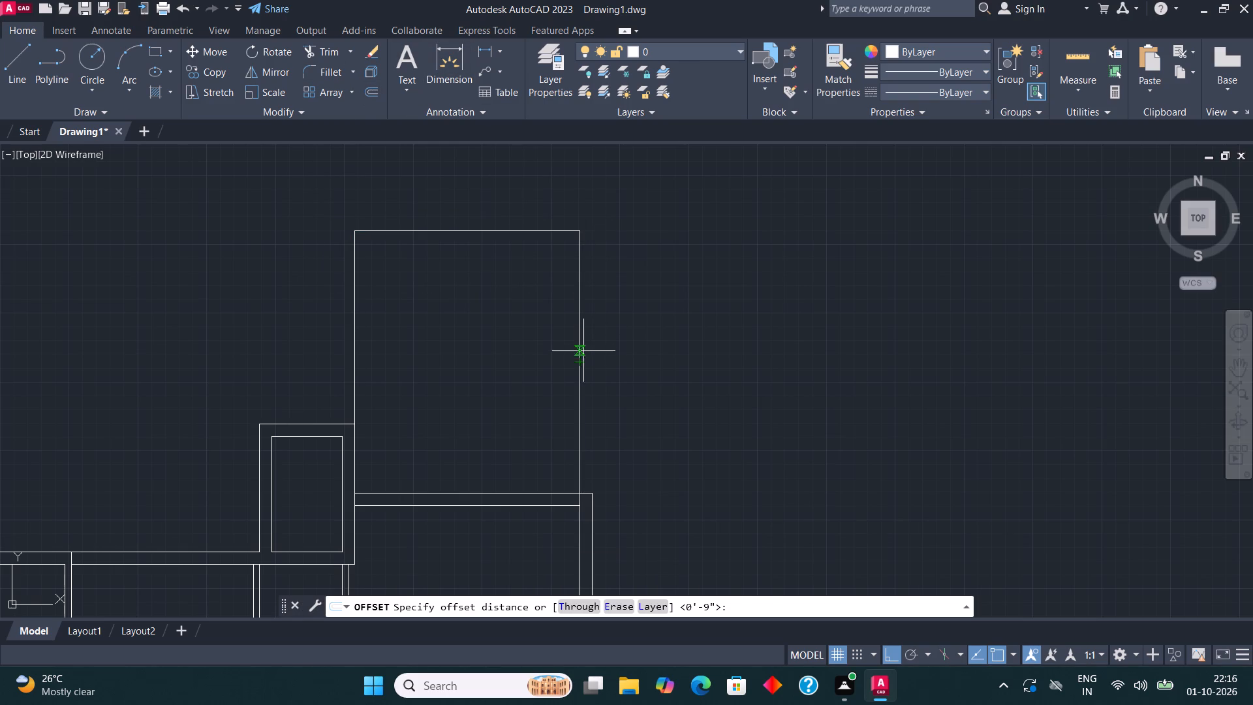
left_click(583, 347)
type("9\"")
key("Return")
left_click(576, 301)
left_click(579, 304)
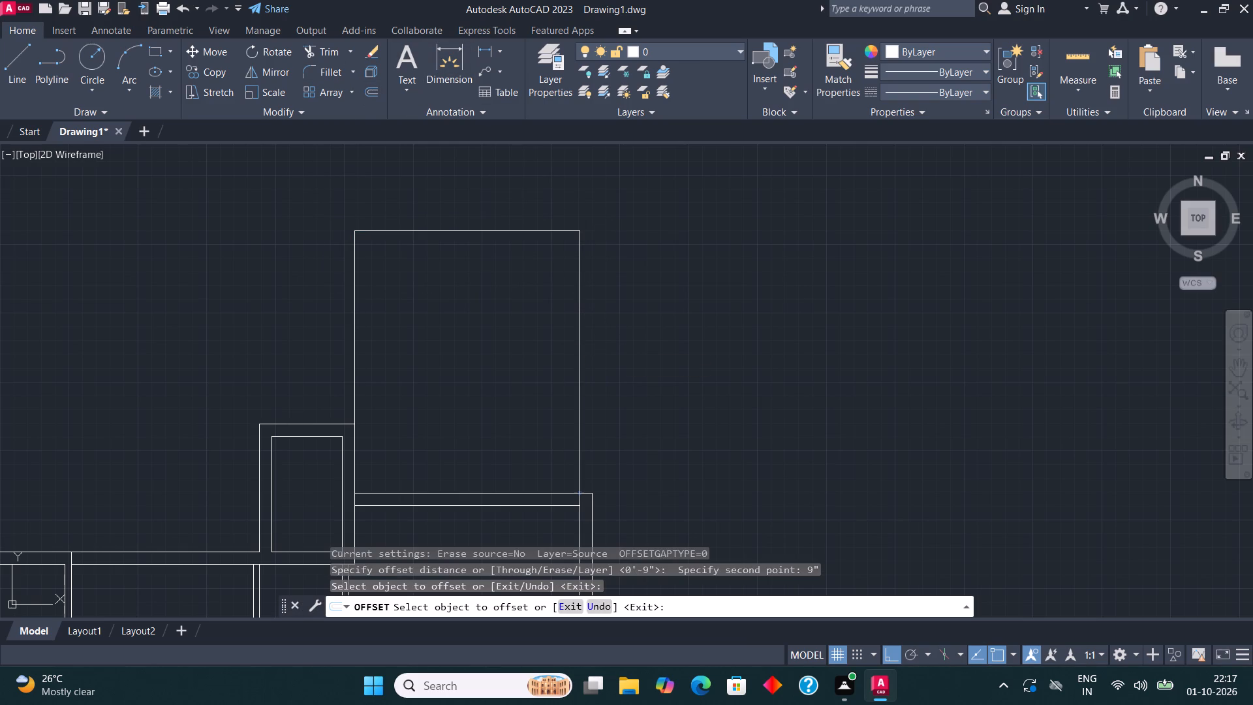
left_click(621, 304)
Offset the new room's top line upward at the same 9" distance.
left_click(522, 232)
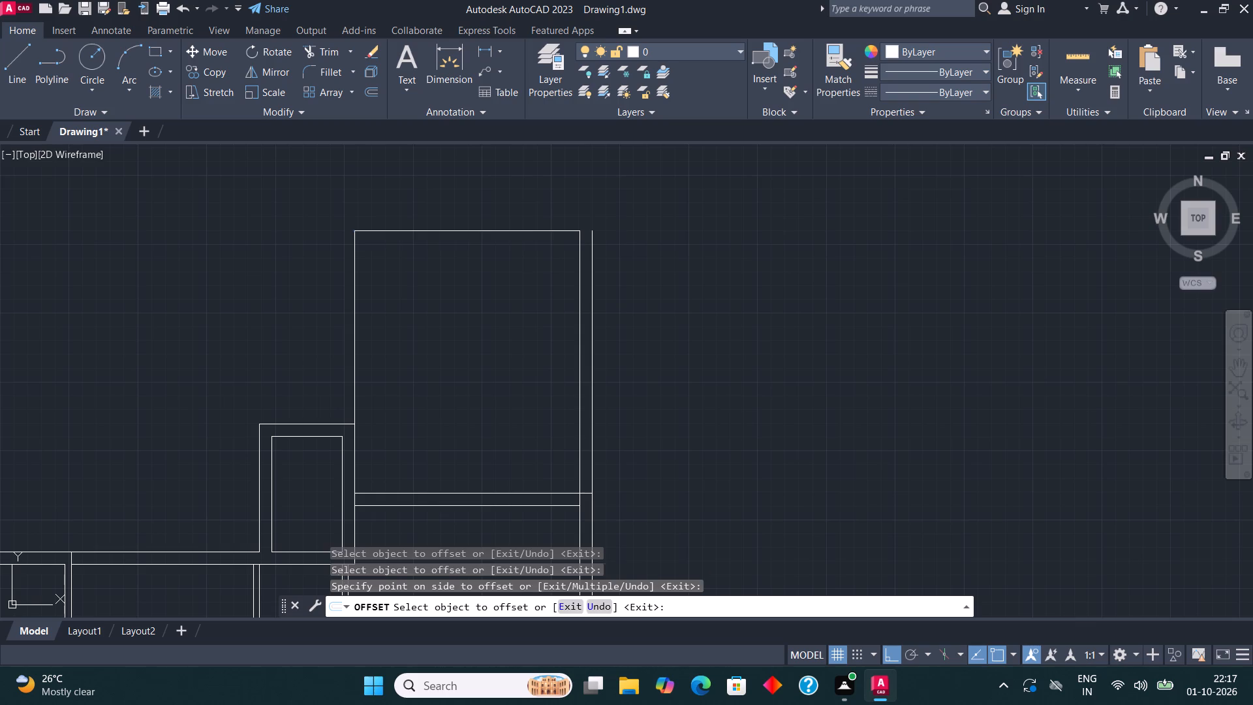
type("4.5\"")
key("Return")
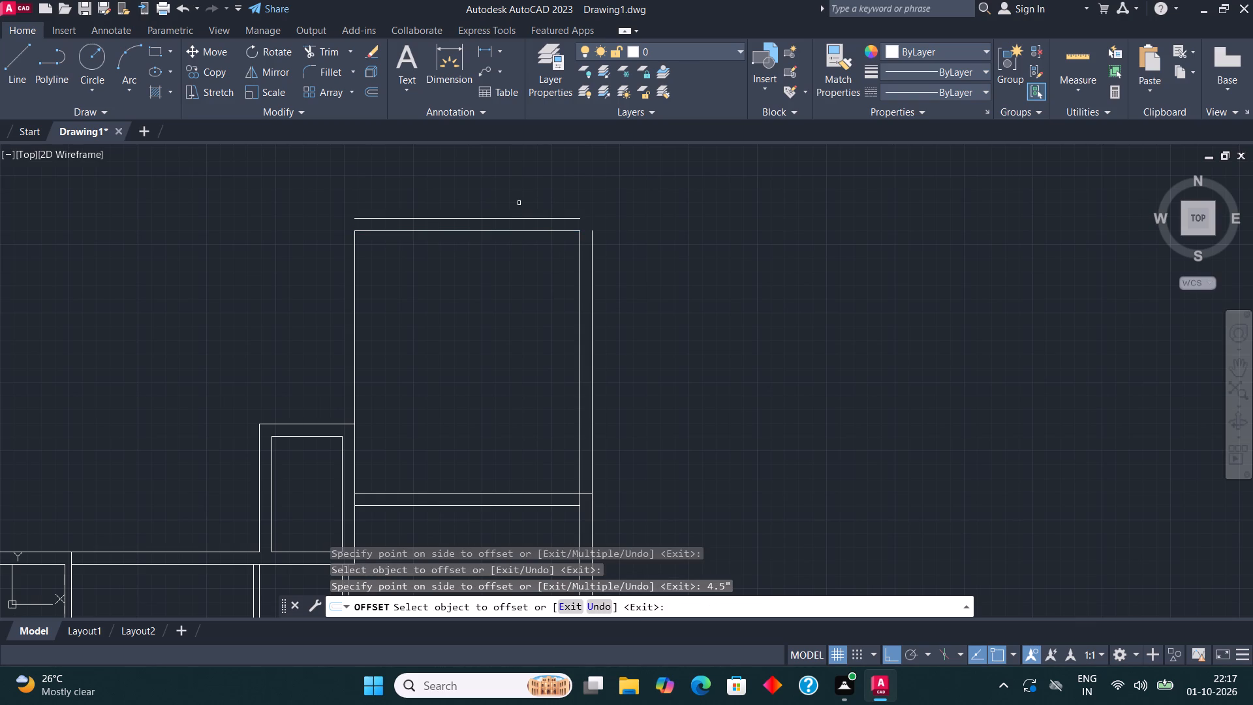
key("grave")
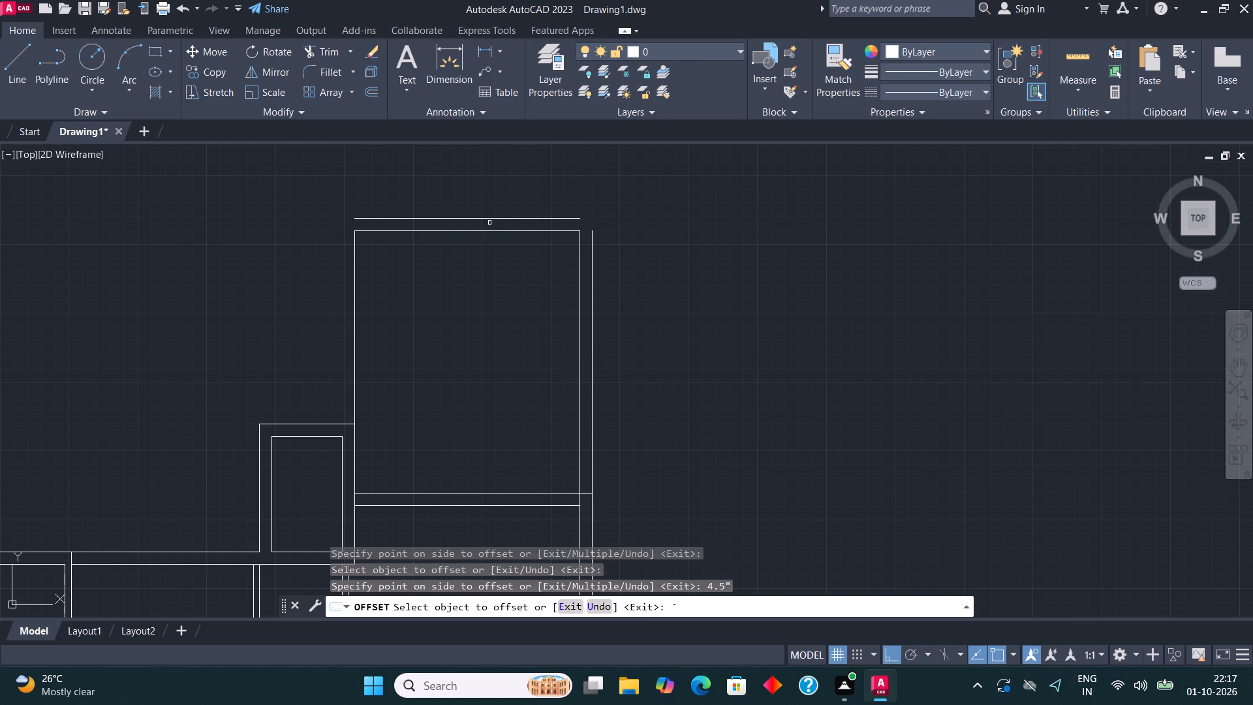
key("Escape")
Move the offset outer top line 4.5" down toward the new room's inner top line.
left_click(487, 218)
scroll(485, 216, "up", 2)
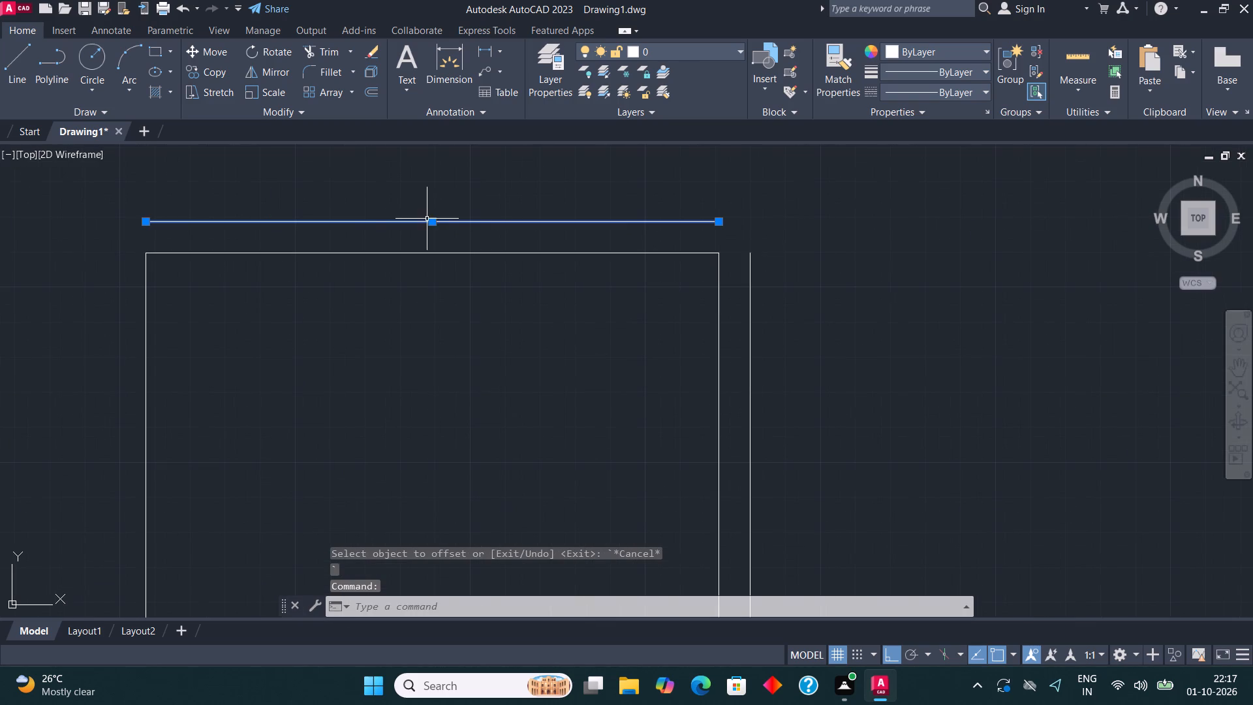
left_click(430, 220)
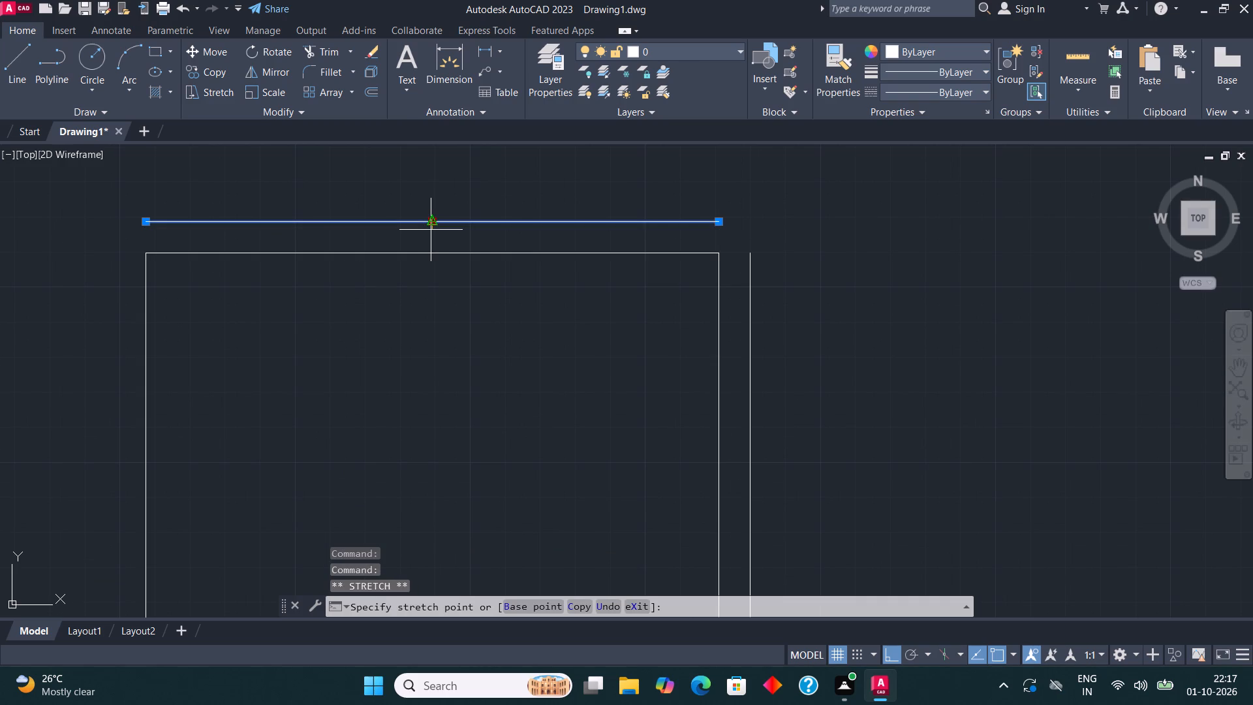
type("4.5\"")
key("Return")
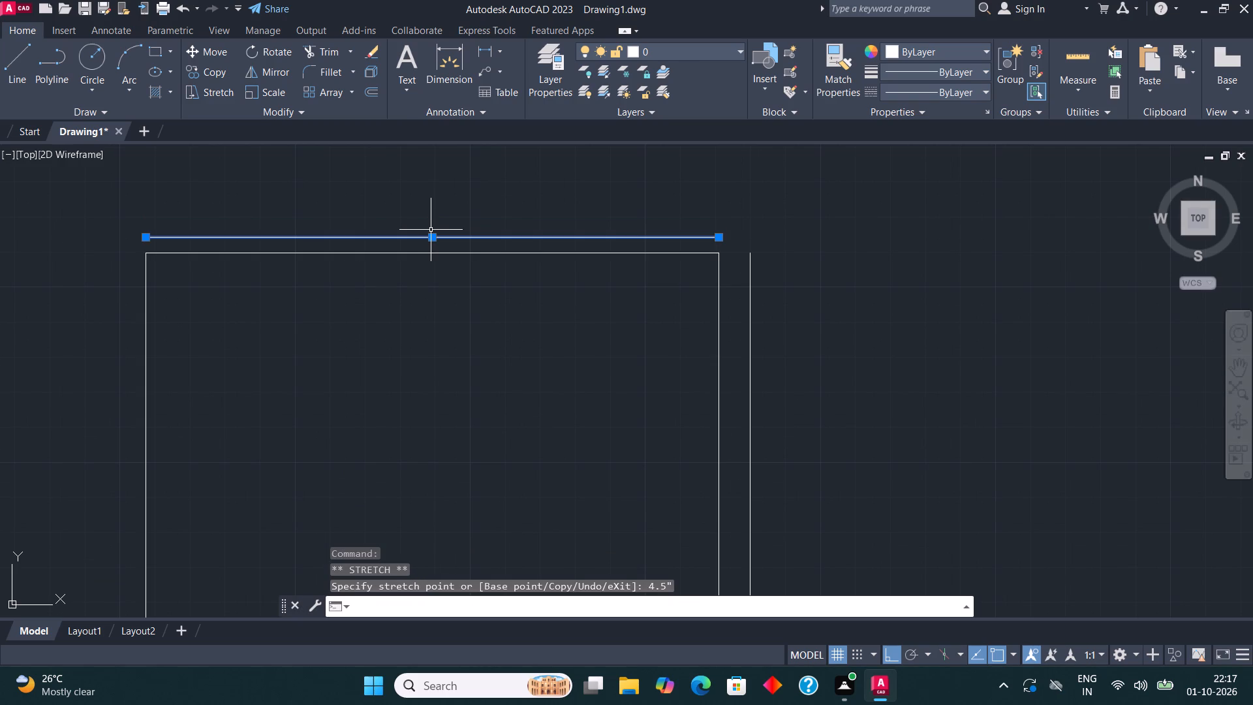
key("Escape")
Copy the new room's left line 4.5" to the left as its outer wall line.
scroll(462, 255, "down", 2)
middle_click_drag(316, 490, 333, 478)
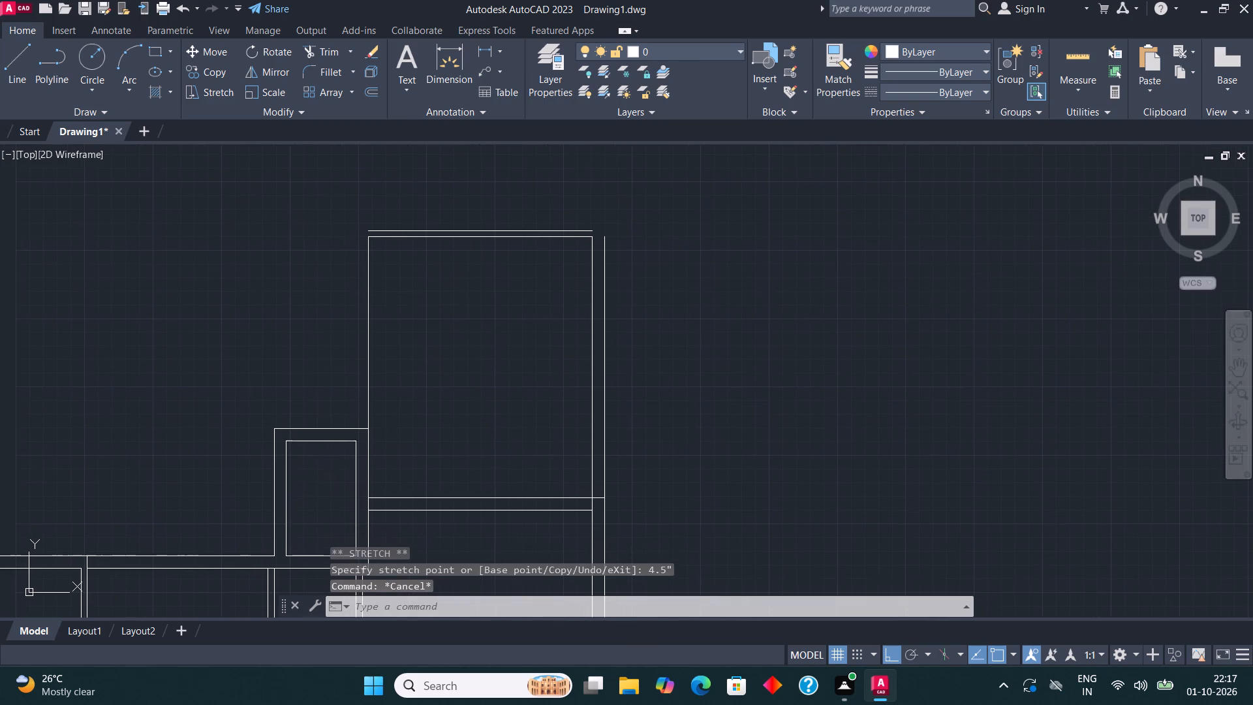
left_click(371, 347)
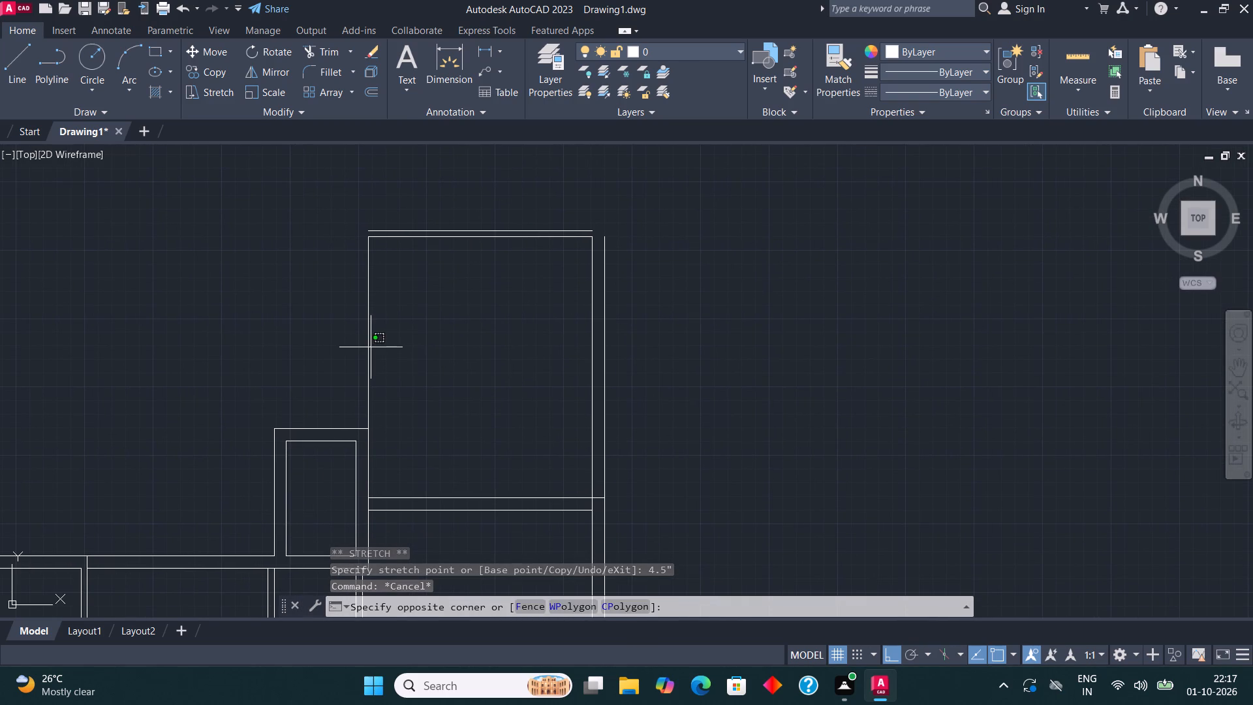
left_click(369, 347)
left_click(367, 345)
scroll(367, 342, "up", 1)
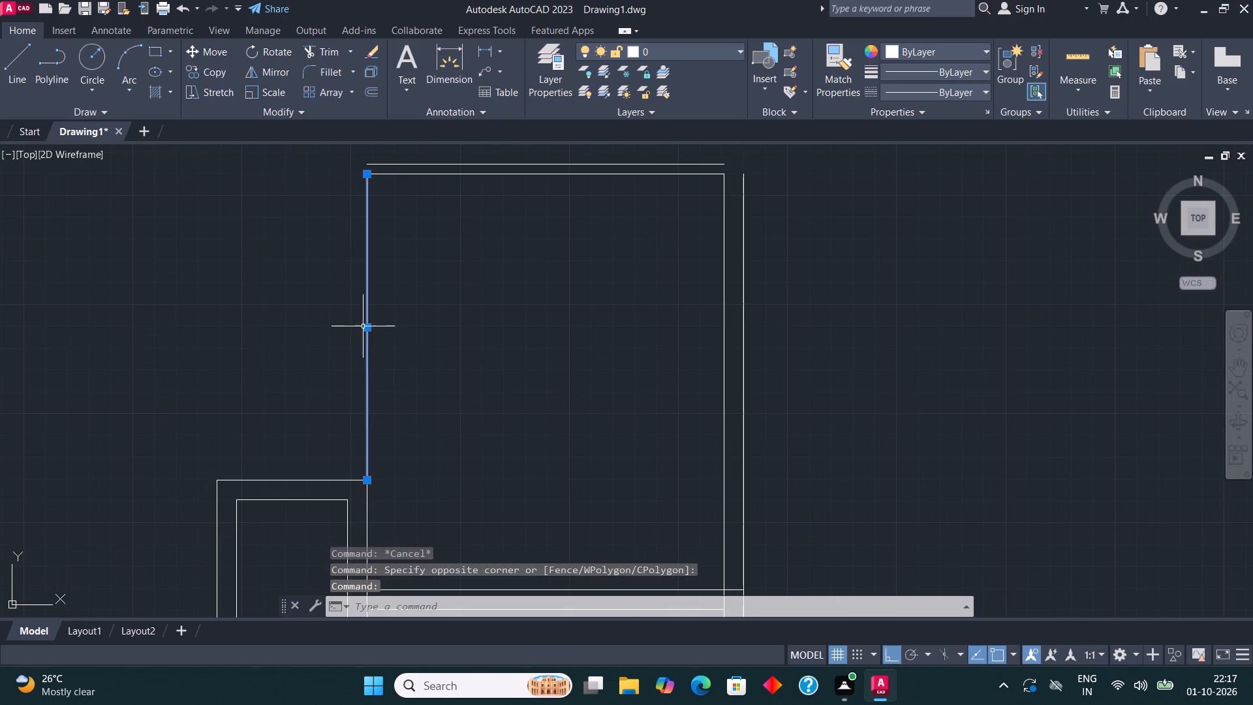
left_click(215, 66)
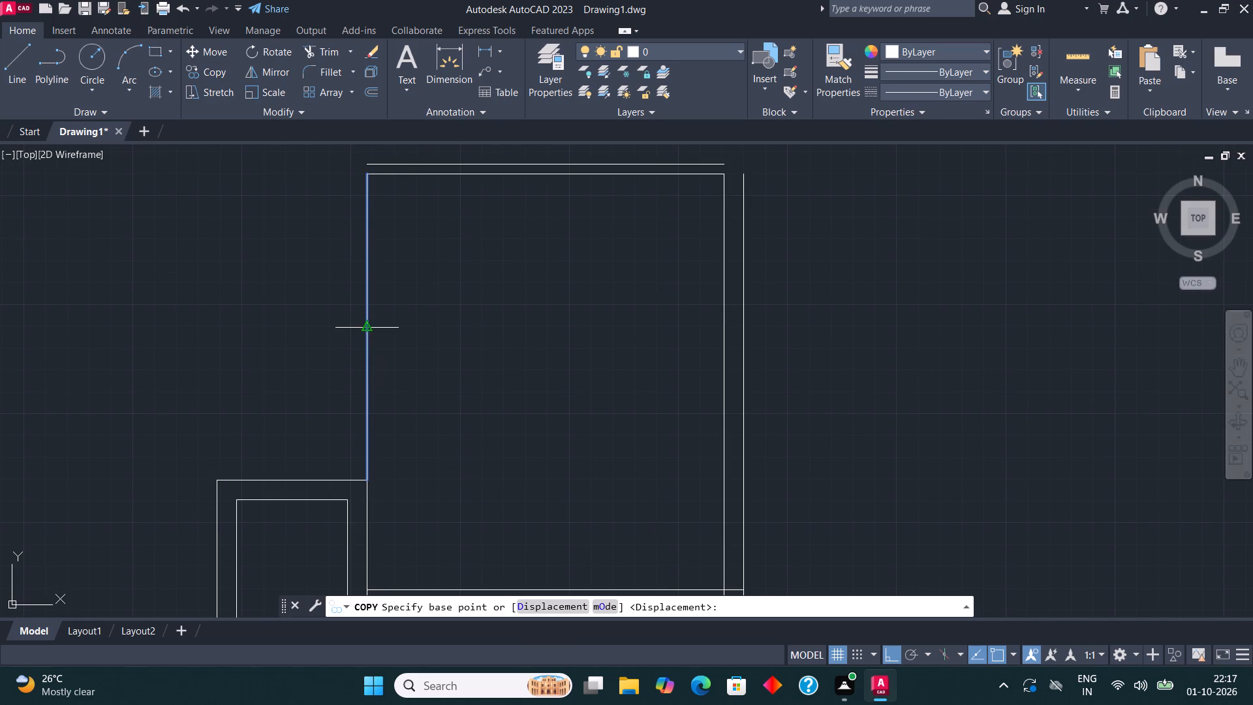
left_click(365, 327)
type("4.5\"")
key("Return")
key("Escape")
Fillet the upper room's outer top line with its outer left and outer right lines to close both corners.
middle_click_drag(361, 323, 358, 323)
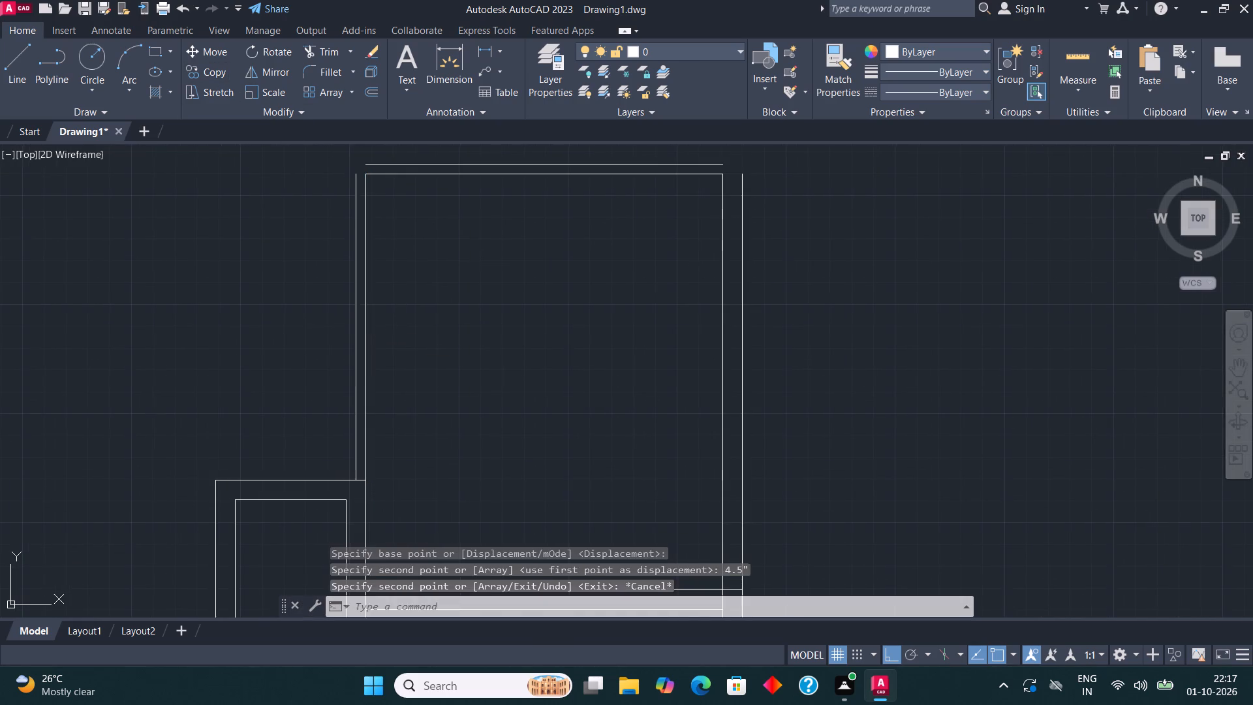
middle_click_drag(358, 323, 312, 373)
left_click(322, 74)
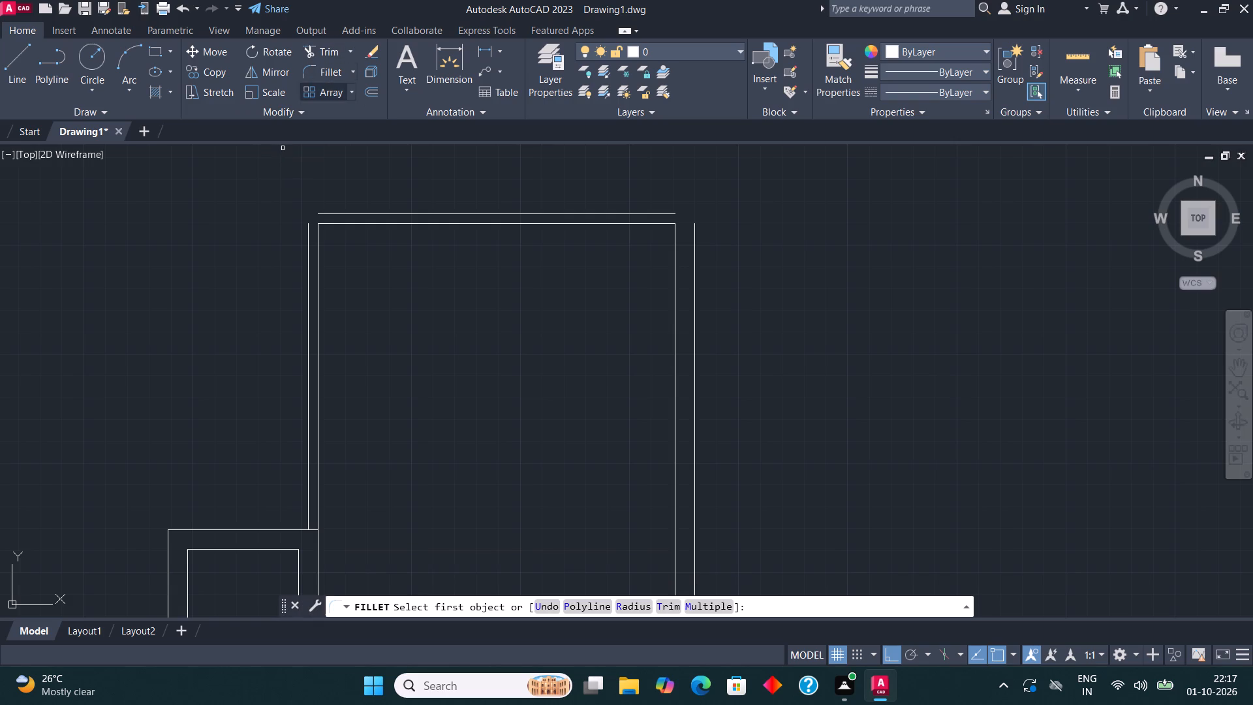
left_click(308, 230)
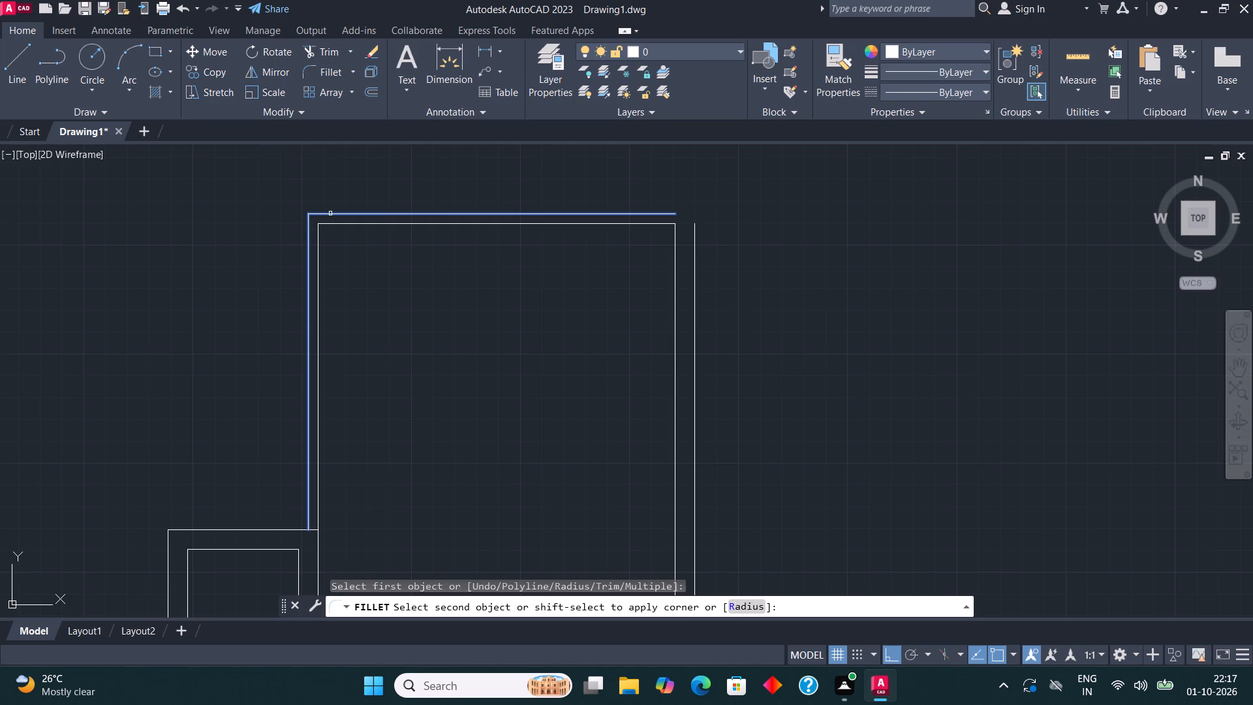
left_click(330, 213)
left_click(324, 70)
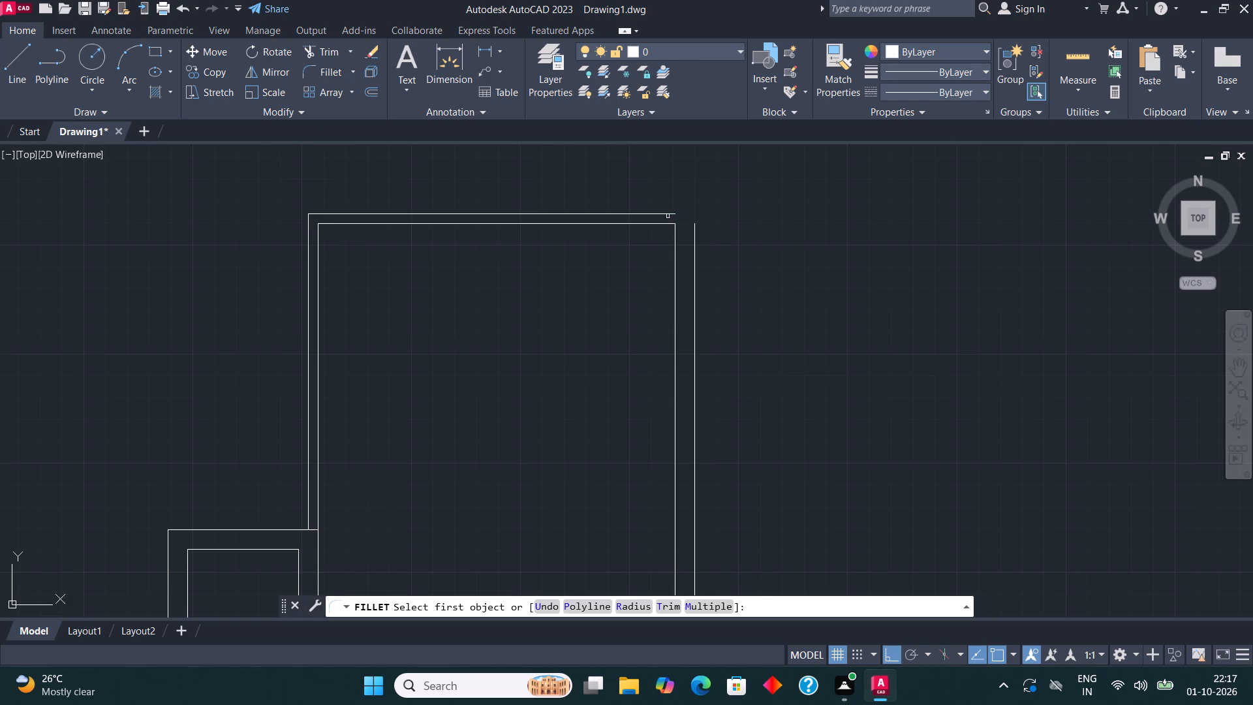
left_click(667, 214)
left_click(694, 246)
From the base of the upper room's outer left line, draw a line 8' up, continuing 5' to the left.
scroll(589, 308, "down", 2)
middle_click_drag(557, 320, 555, 315)
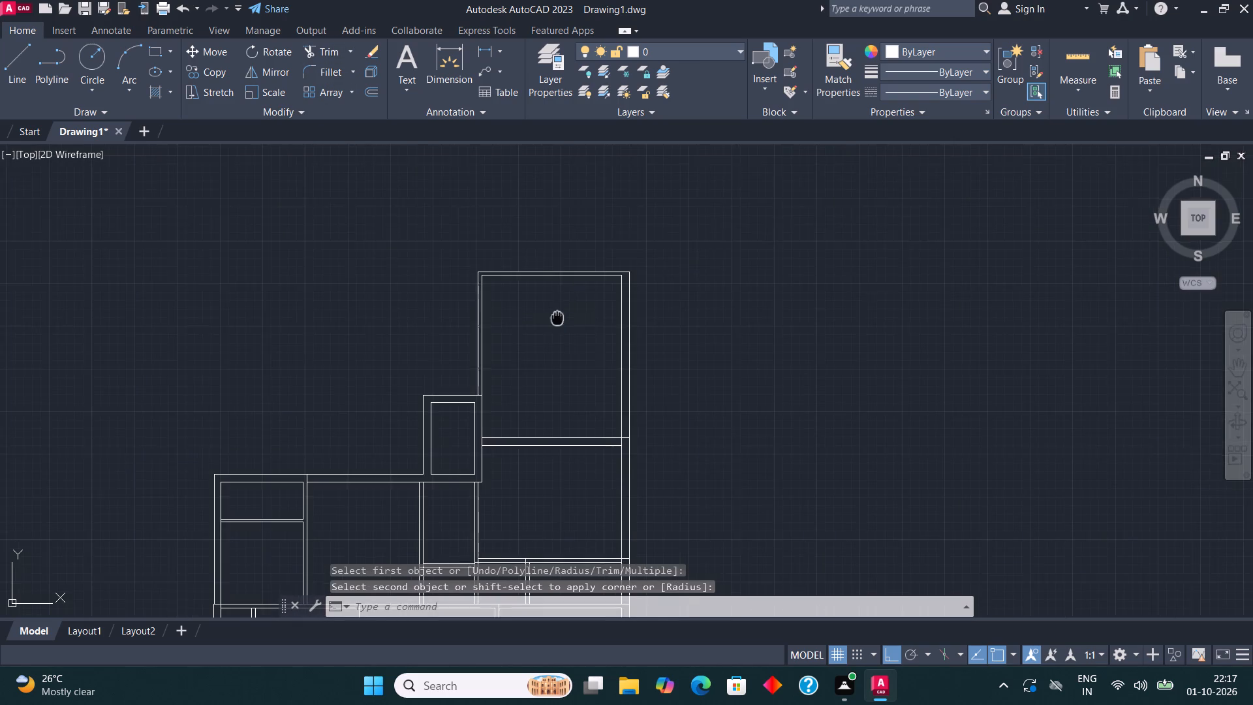
middle_click_drag(555, 315, 491, 211)
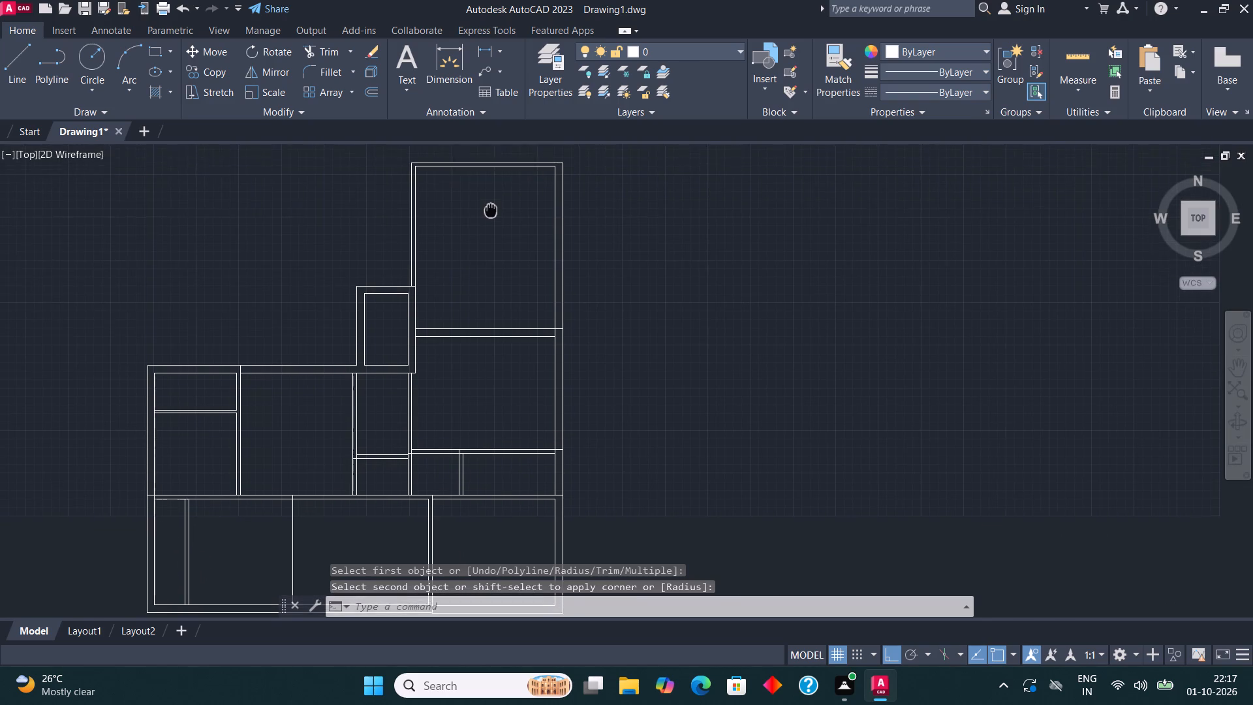
middle_click_drag(491, 211, 482, 275)
middle_click(481, 279)
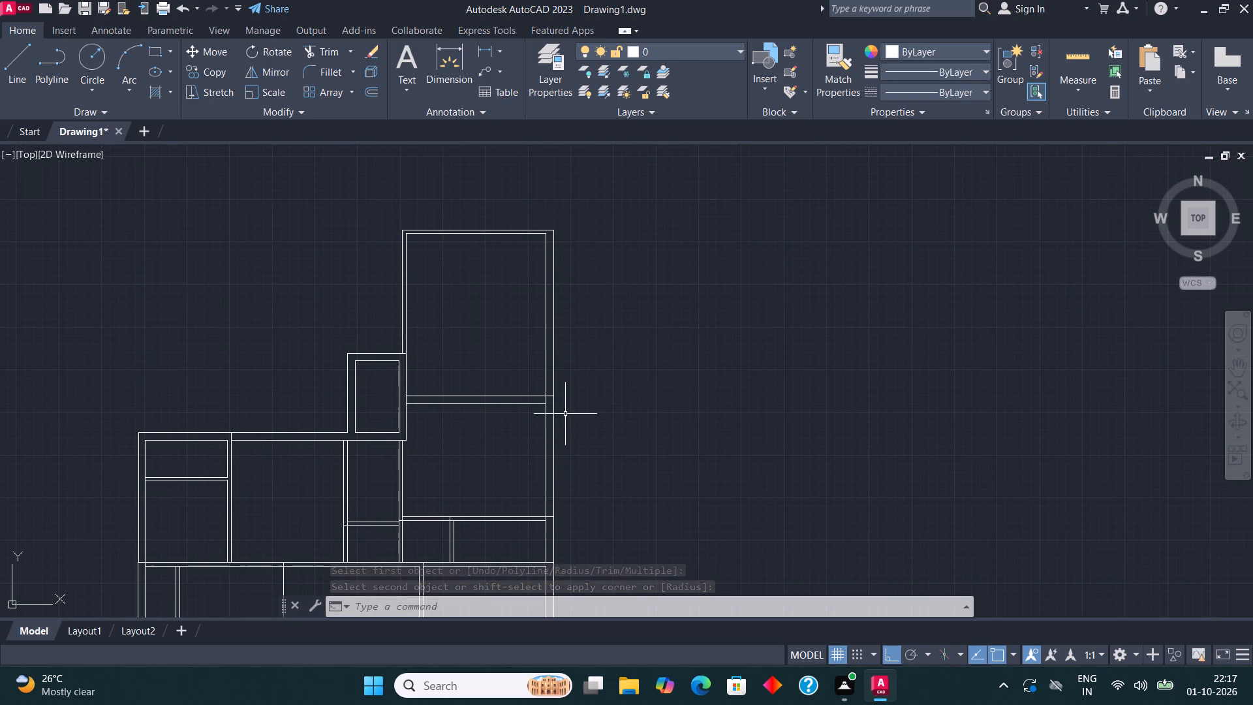
middle_click_drag(529, 403, 540, 409)
scroll(392, 365, "up", 2)
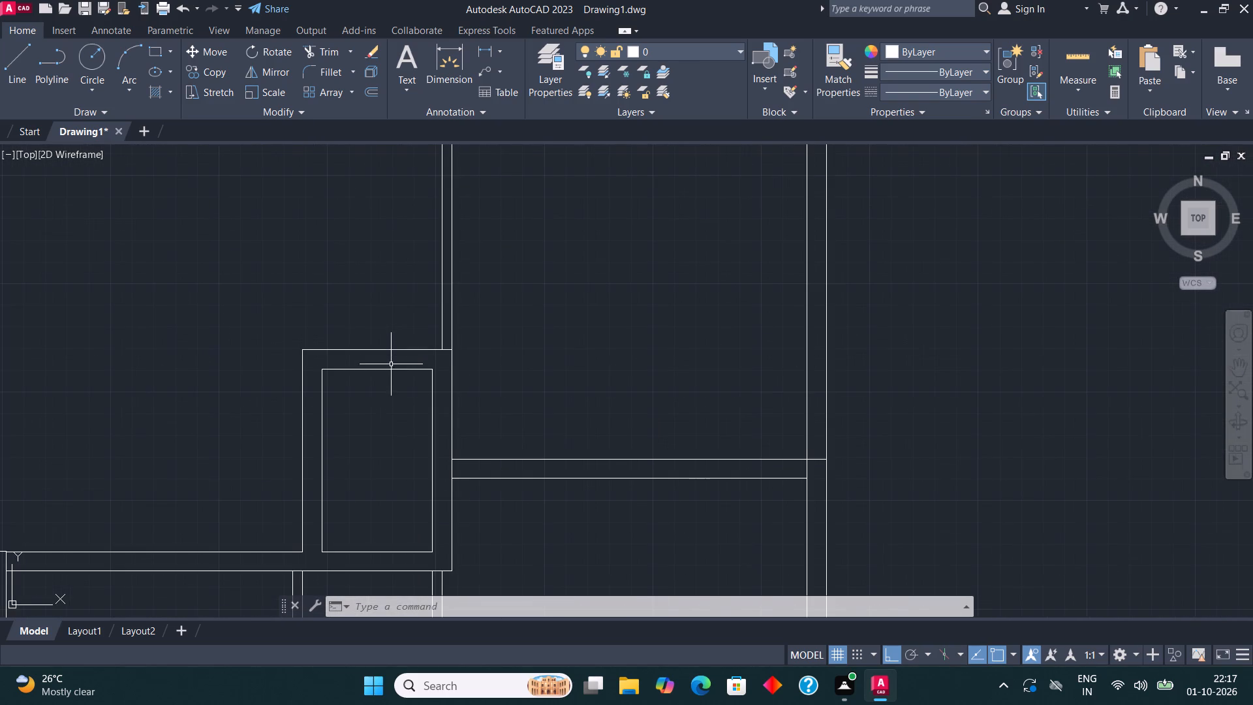
left_click(10, 60)
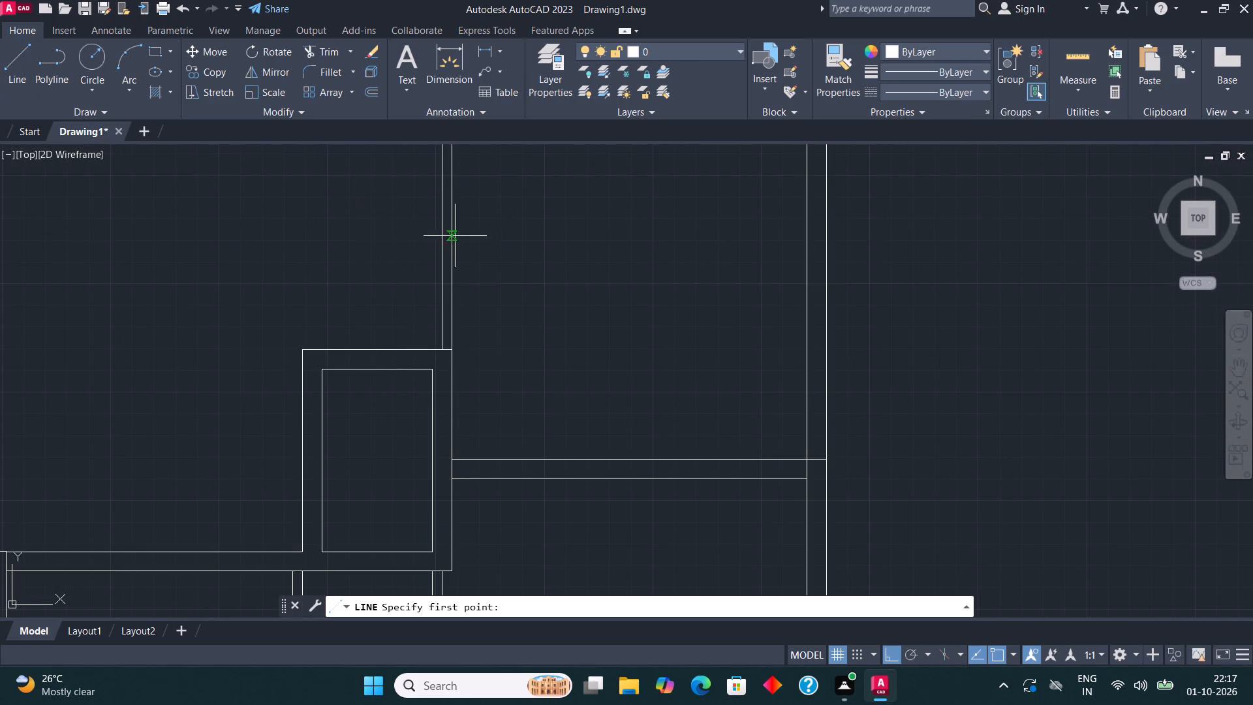
middle_click_drag(467, 249, 463, 367)
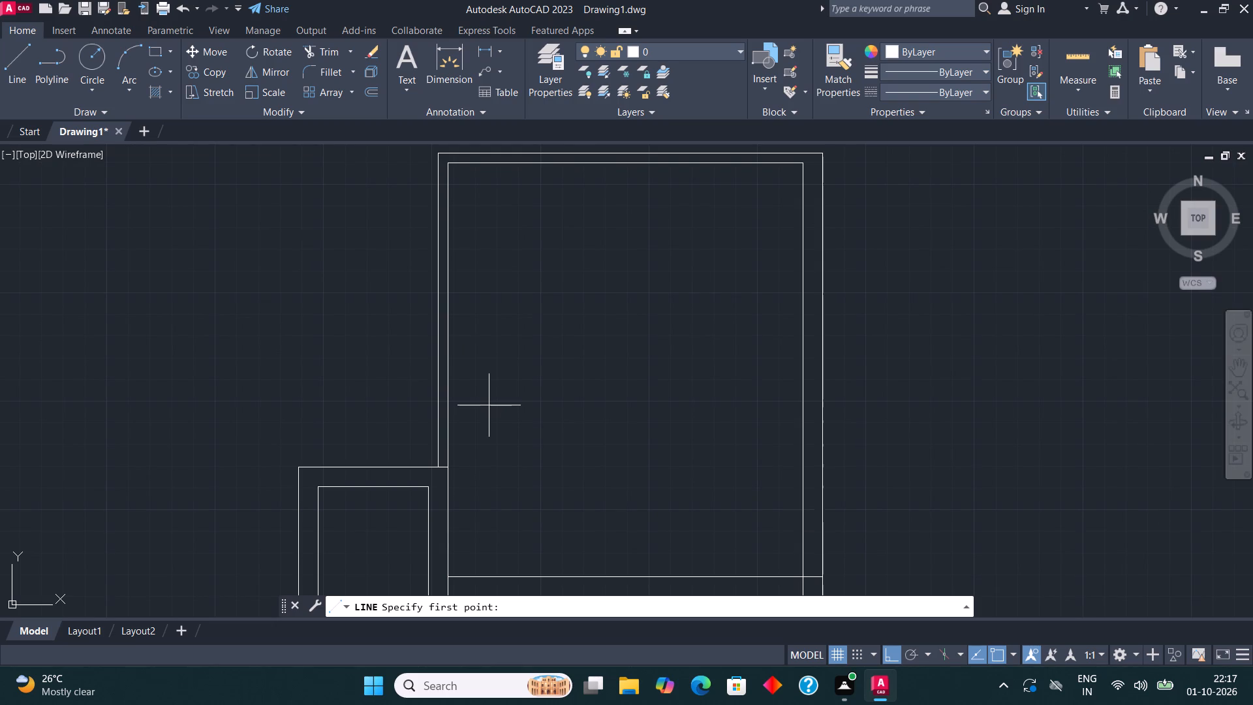
left_click(440, 468)
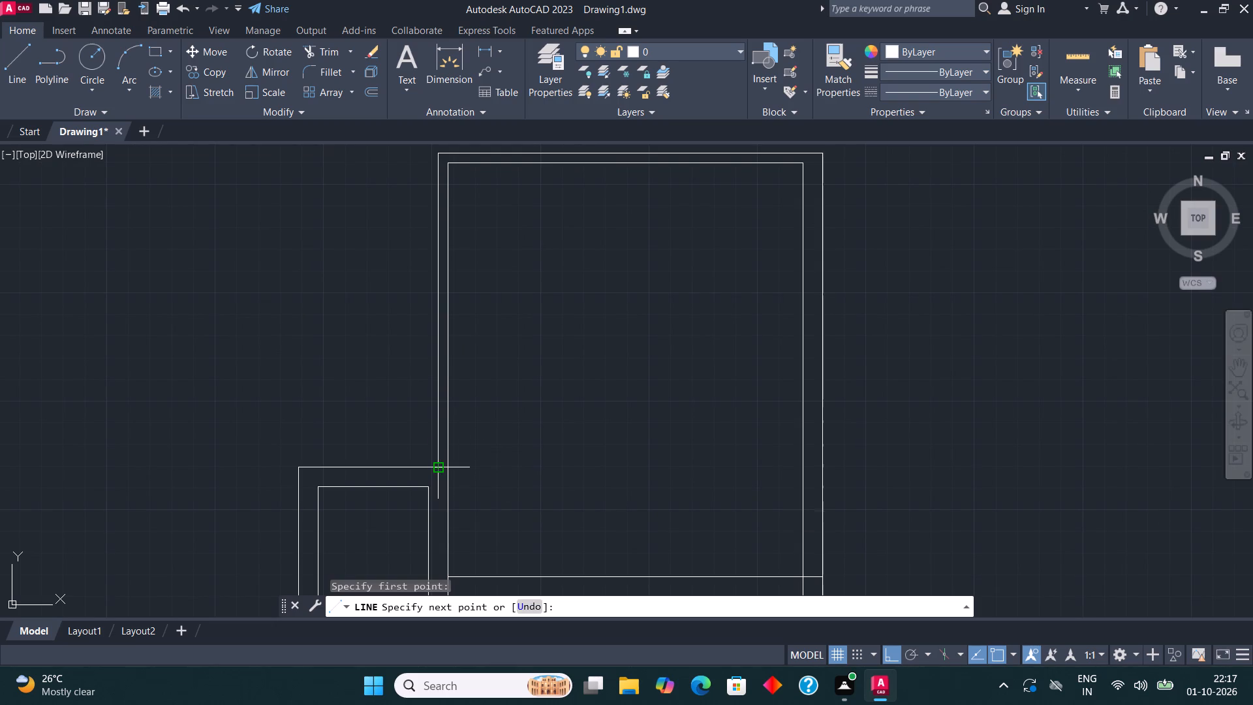
type("8'")
key("Return")
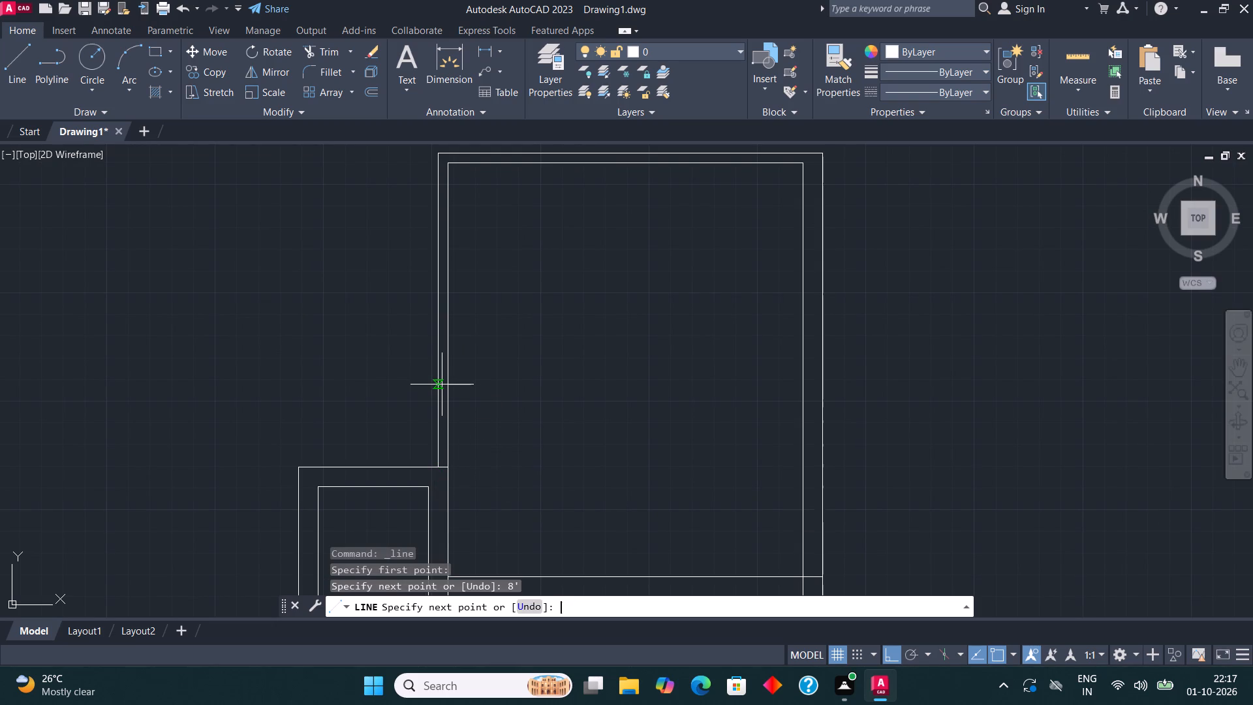
type("5'")
key("Return")
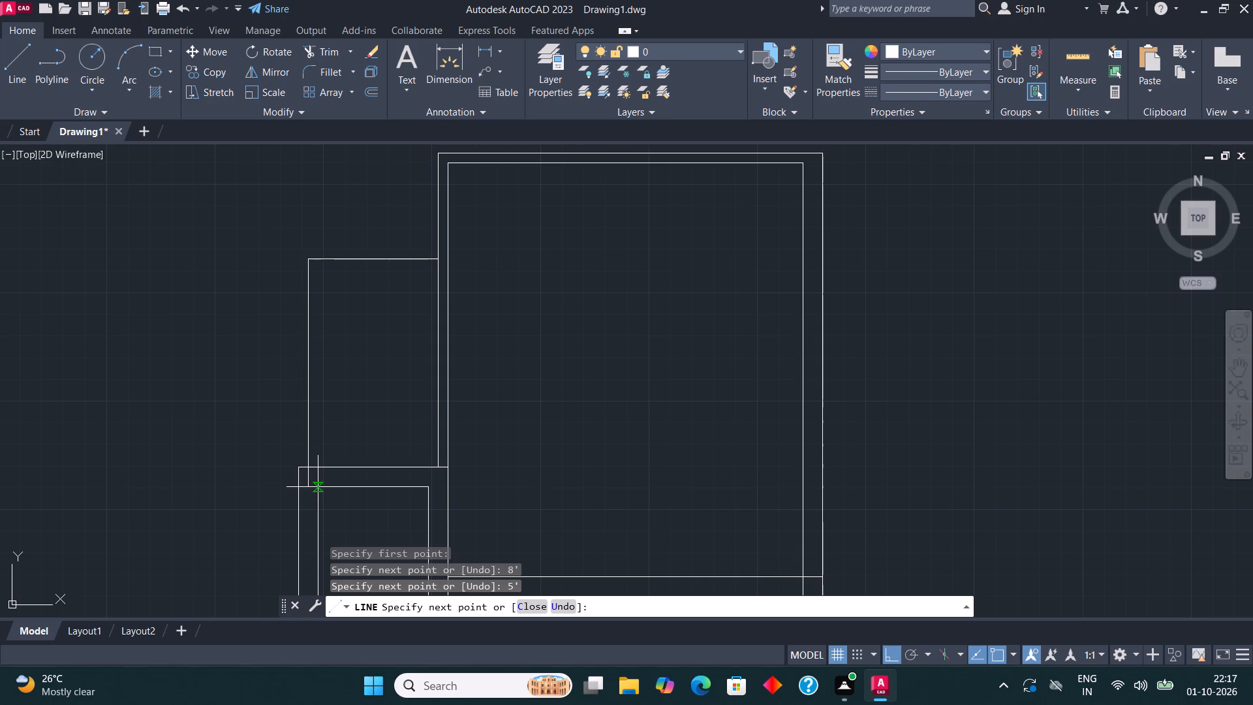
key("Escape")
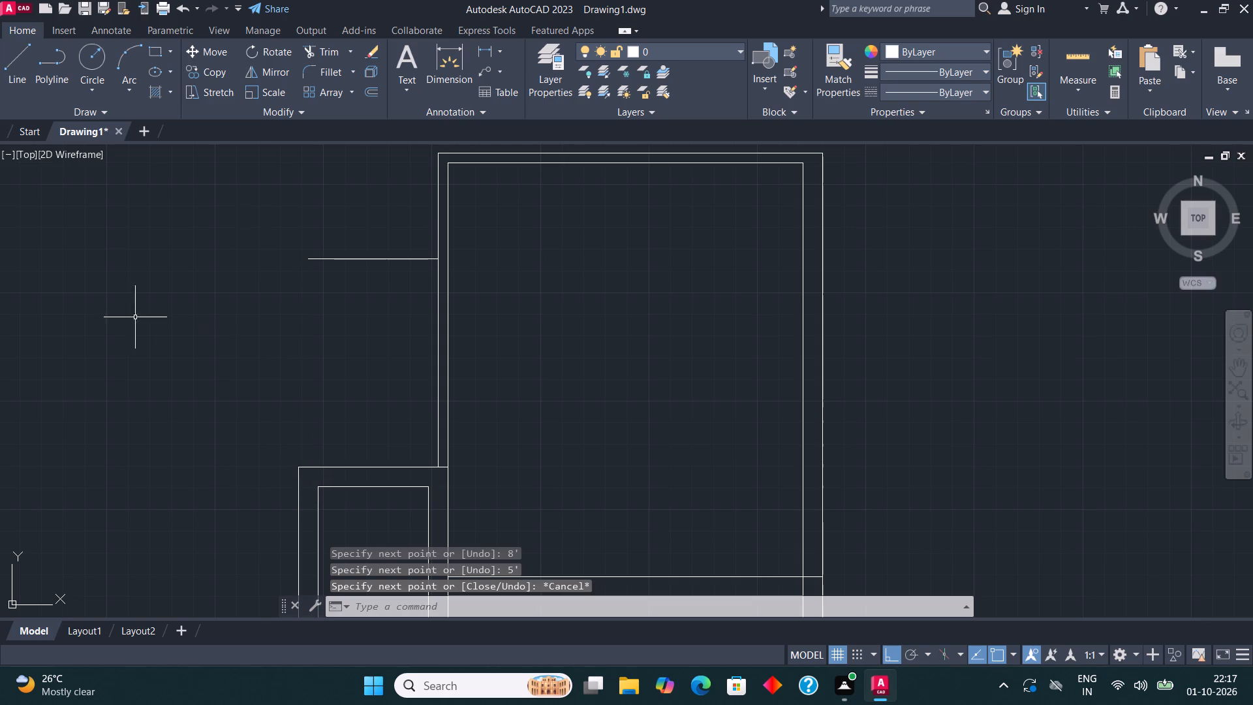
Draw a line from the small room's outer top-left corner straight up, level with the upper room's outer top line.
middle_click_drag(441, 366, 506, 255)
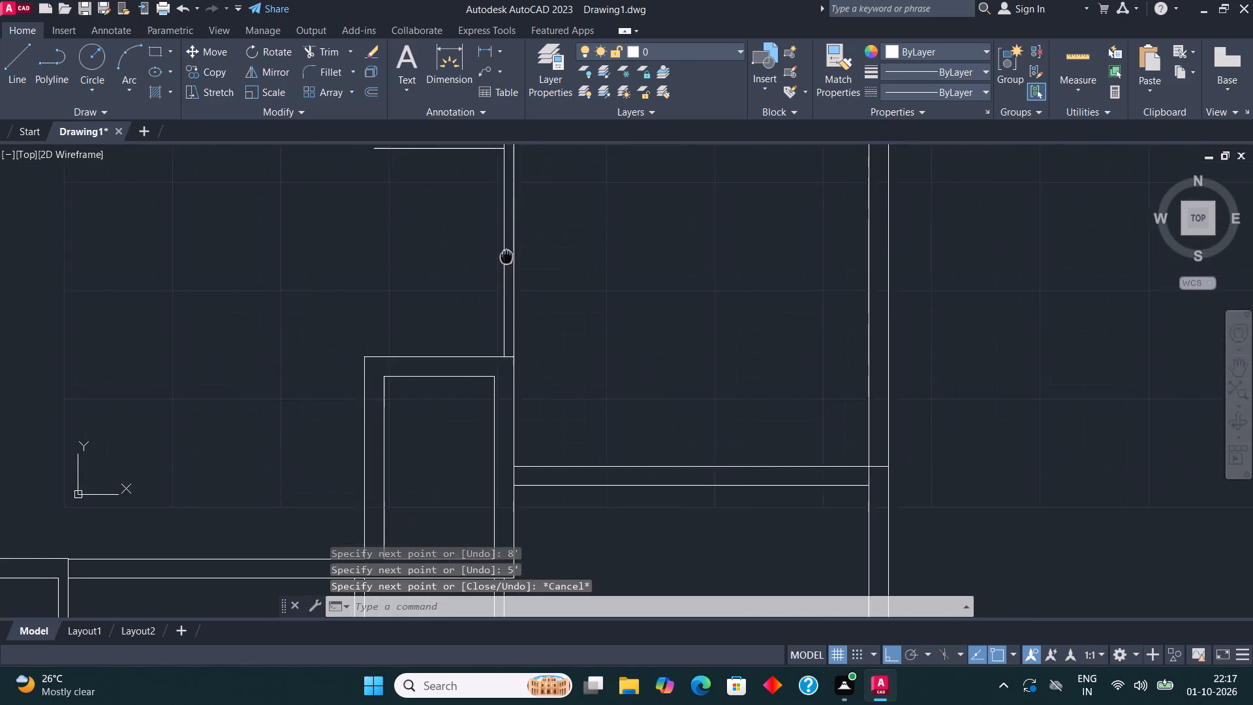
middle_click_drag(506, 255, 441, 293)
scroll(425, 289, "down", 2)
middle_click_drag(296, 354, 345, 363)
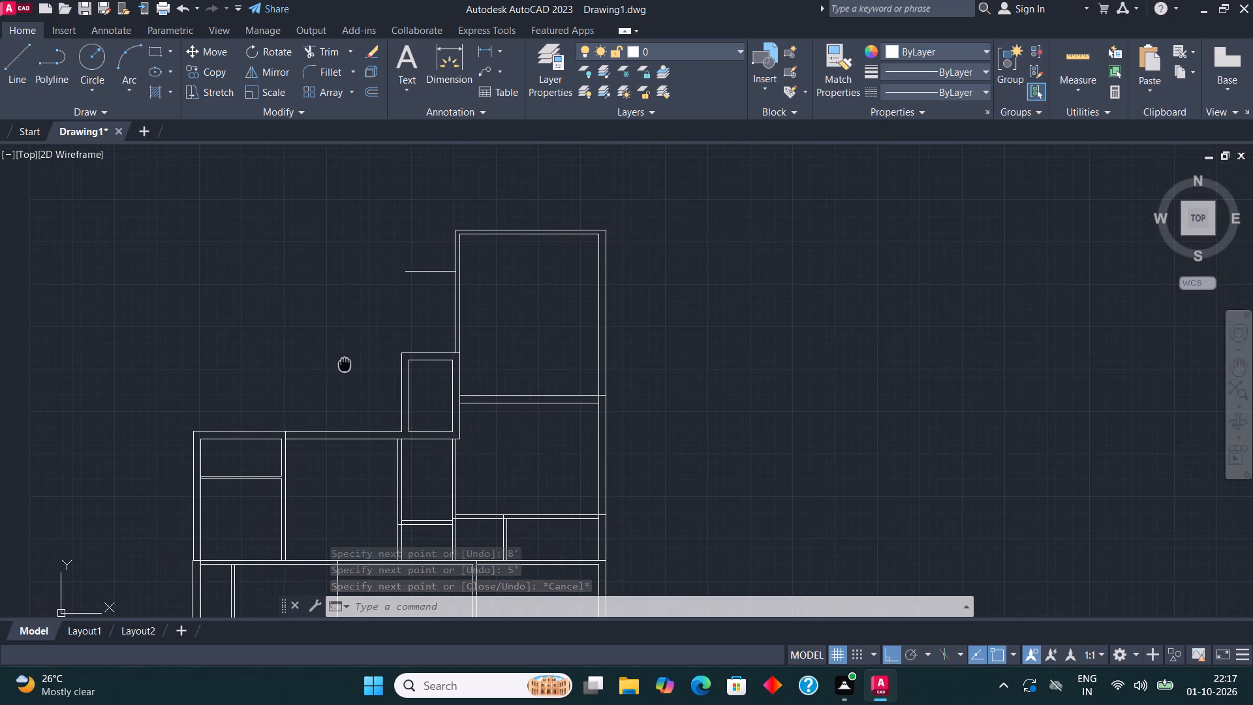
middle_click_drag(345, 363, 343, 363)
left_click(10, 63)
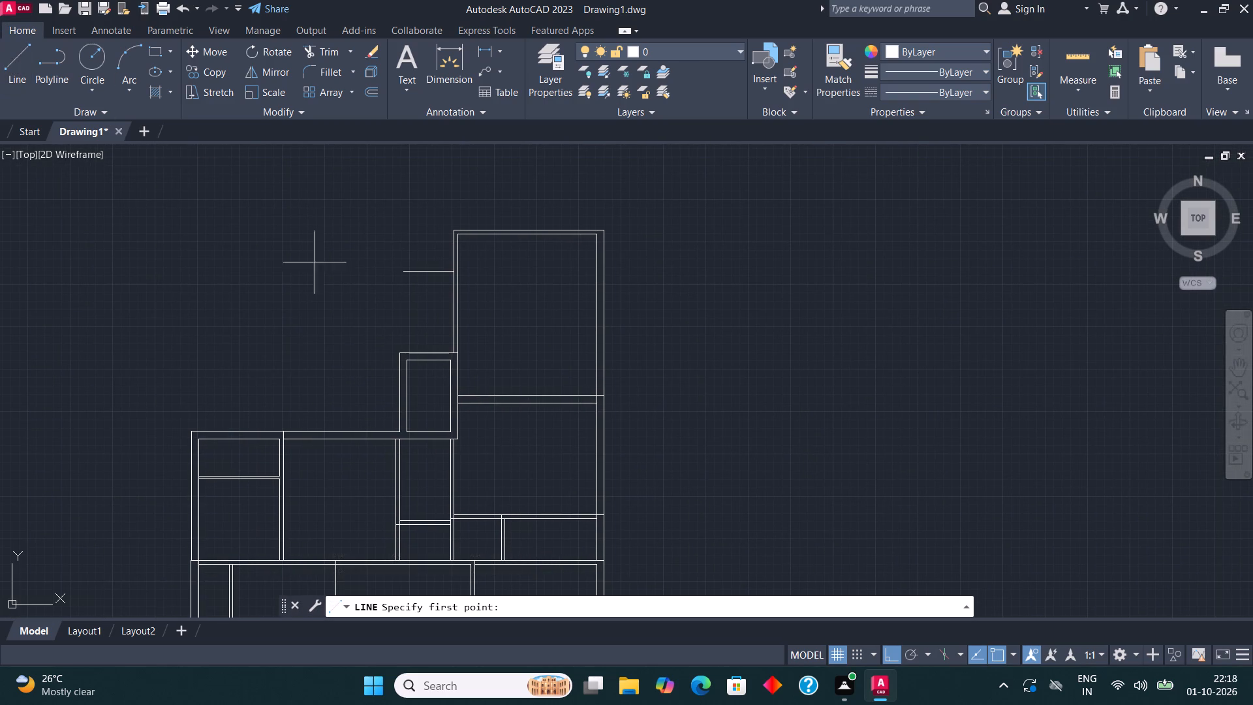
left_click(399, 354)
scroll(399, 302, "up", 2)
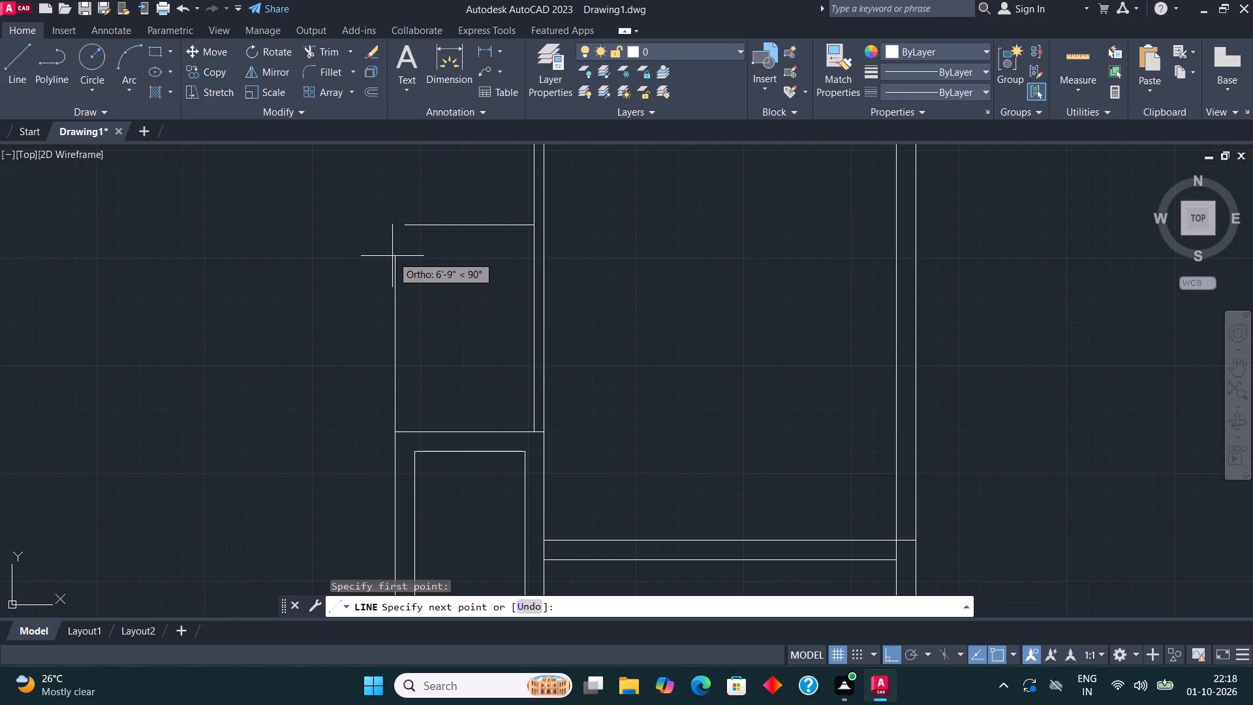
left_click(390, 215)
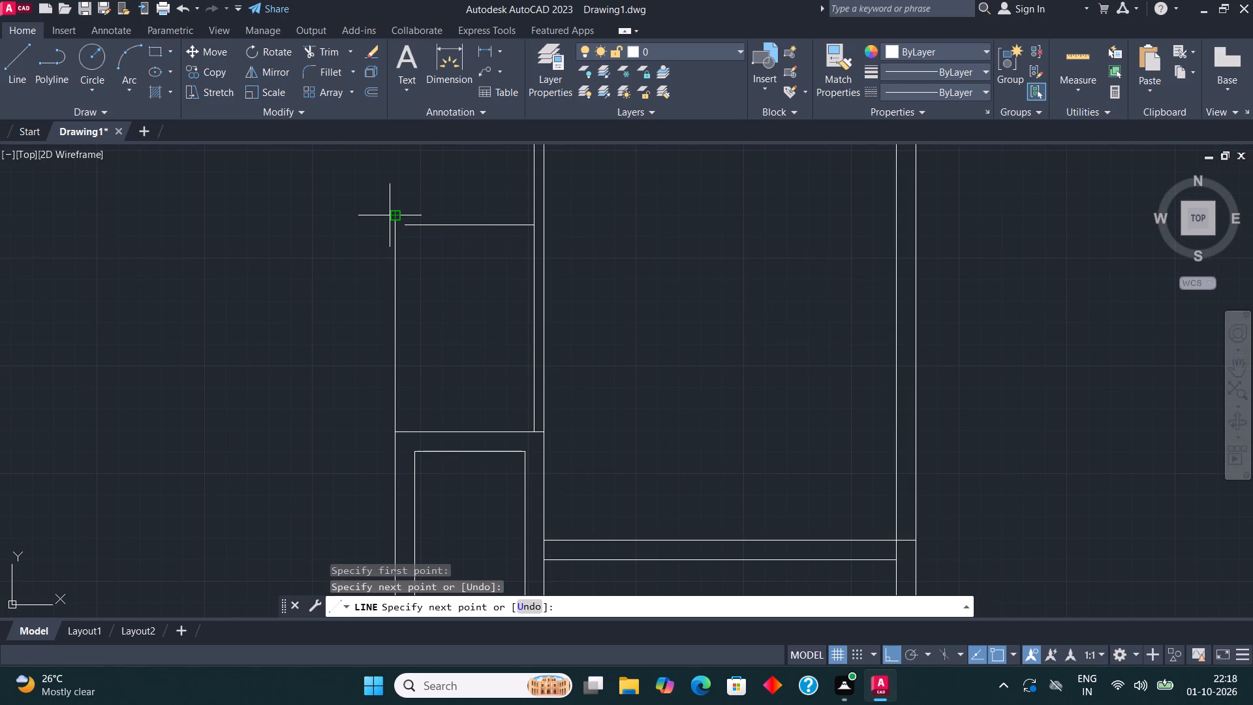
middle_click_drag(396, 247, 384, 465)
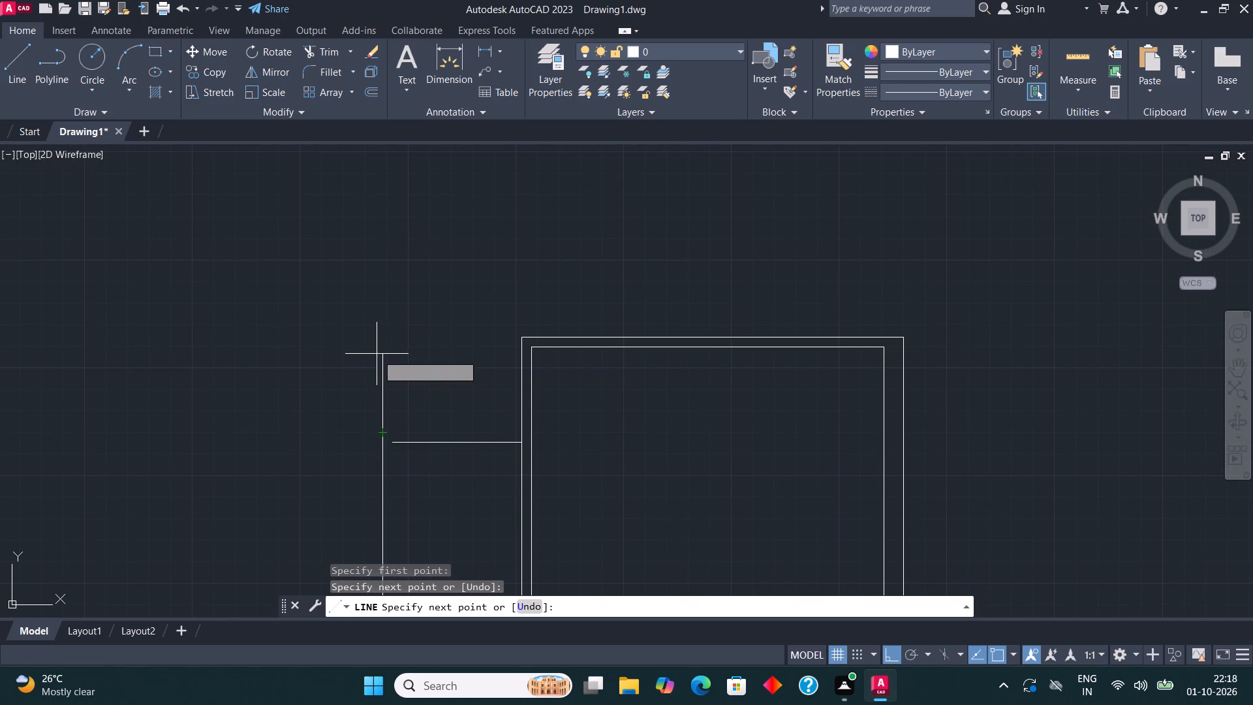
left_click(408, 345)
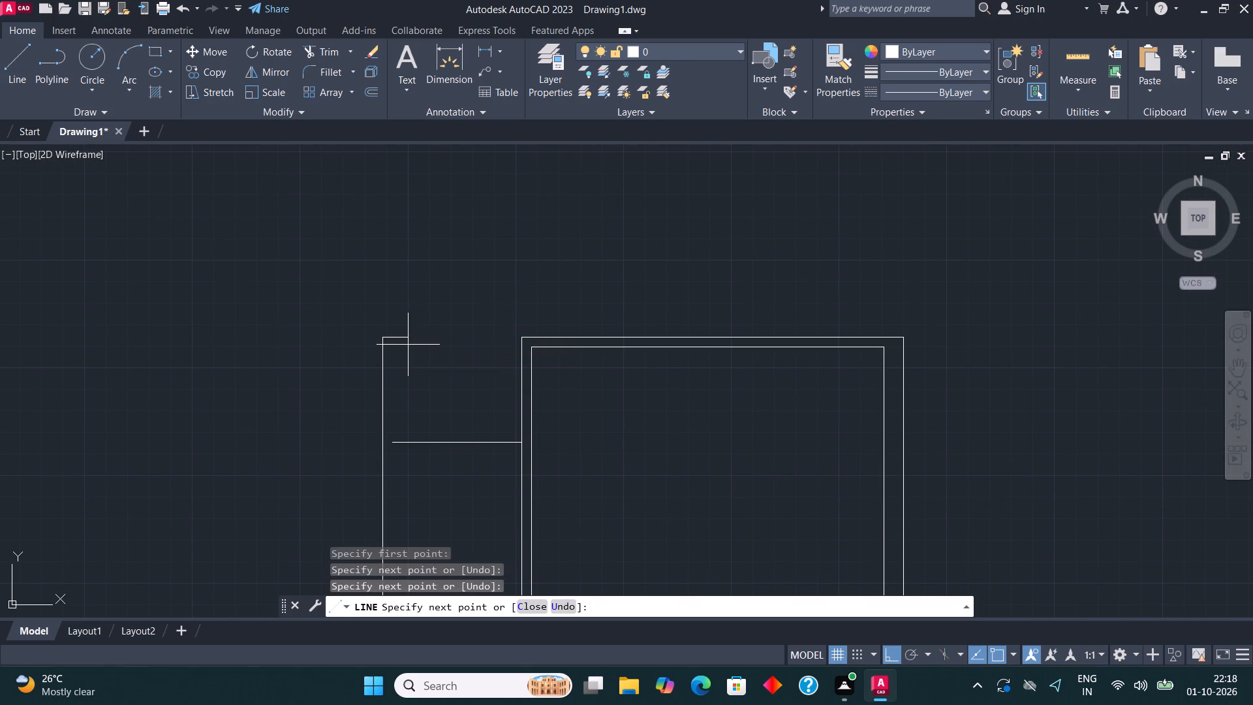
key("Escape")
Draw a short line joining the left end of the 5' horizontal line to the new left vertical line.
scroll(561, 391, "down", 1)
middle_click_drag(566, 367, 459, 281)
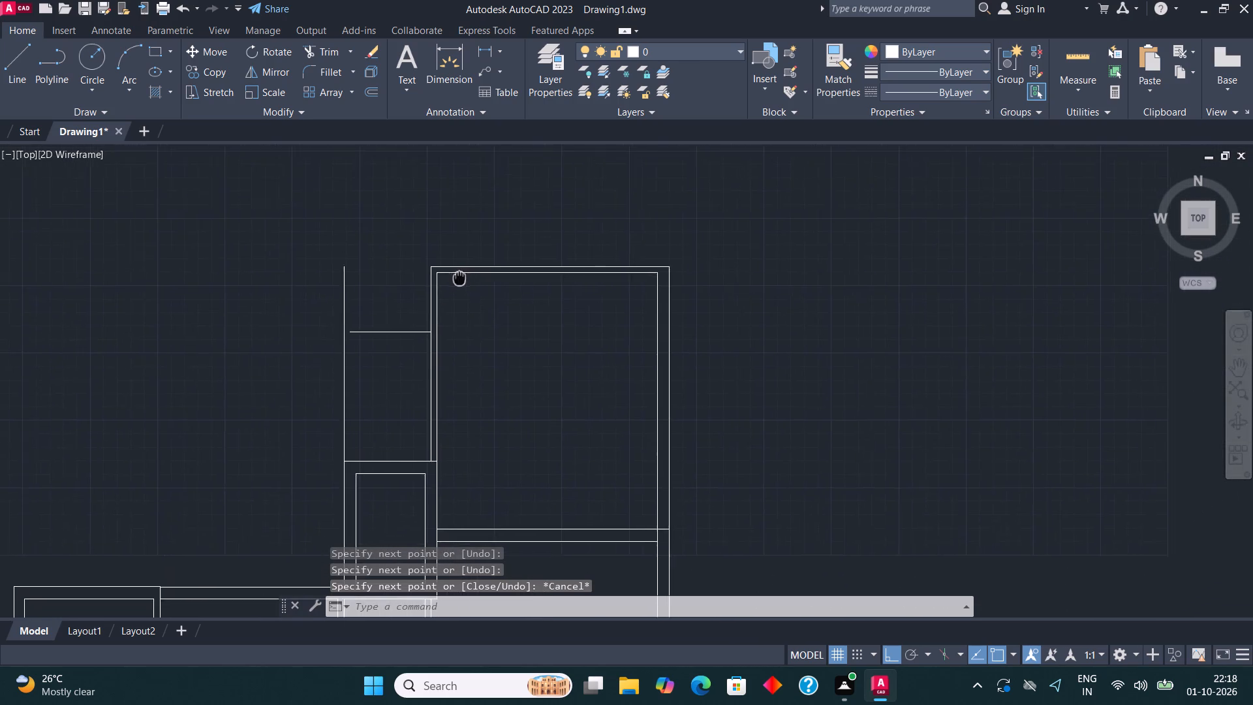
middle_click_drag(459, 281, 458, 334)
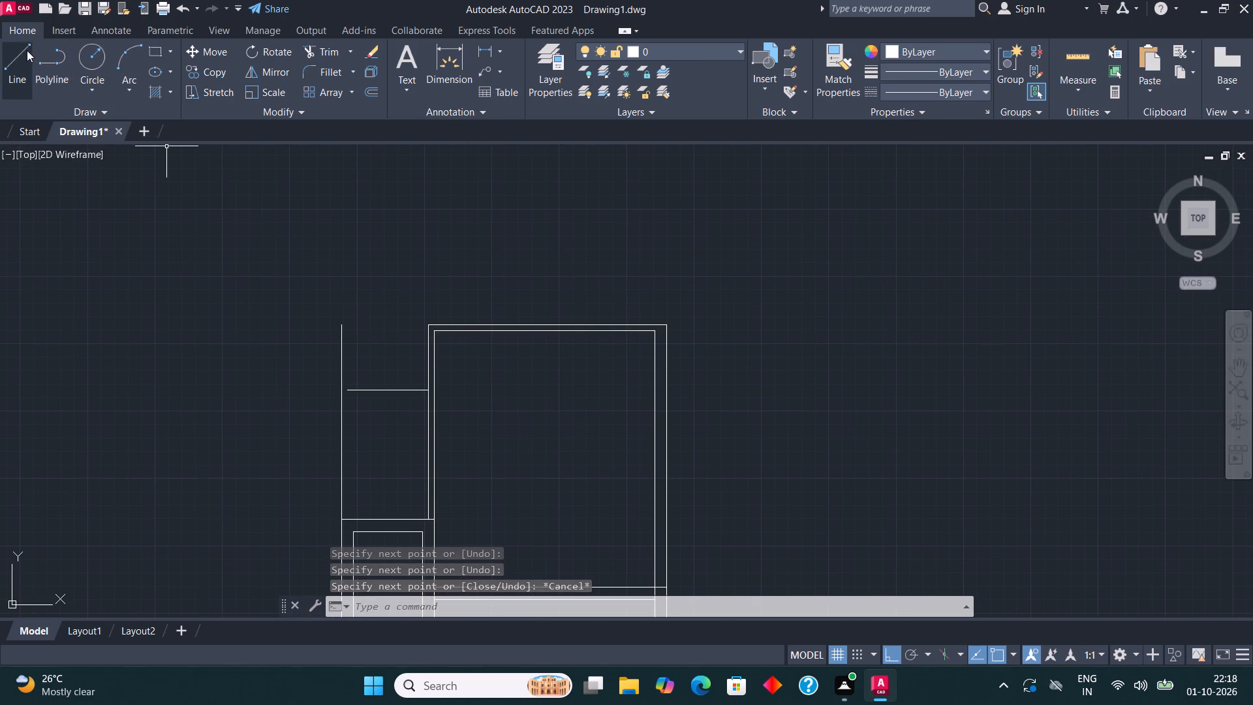
left_click(4, 68)
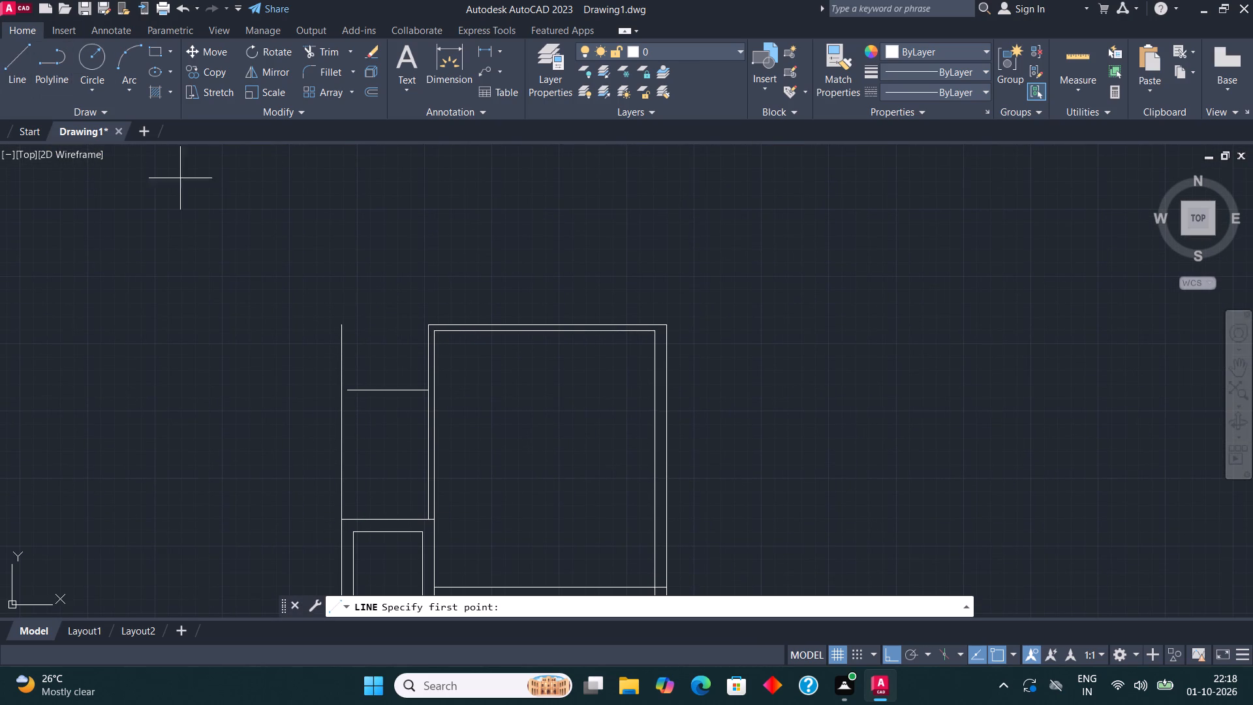
scroll(362, 386, "up", 2)
left_click(325, 397)
left_click(305, 396)
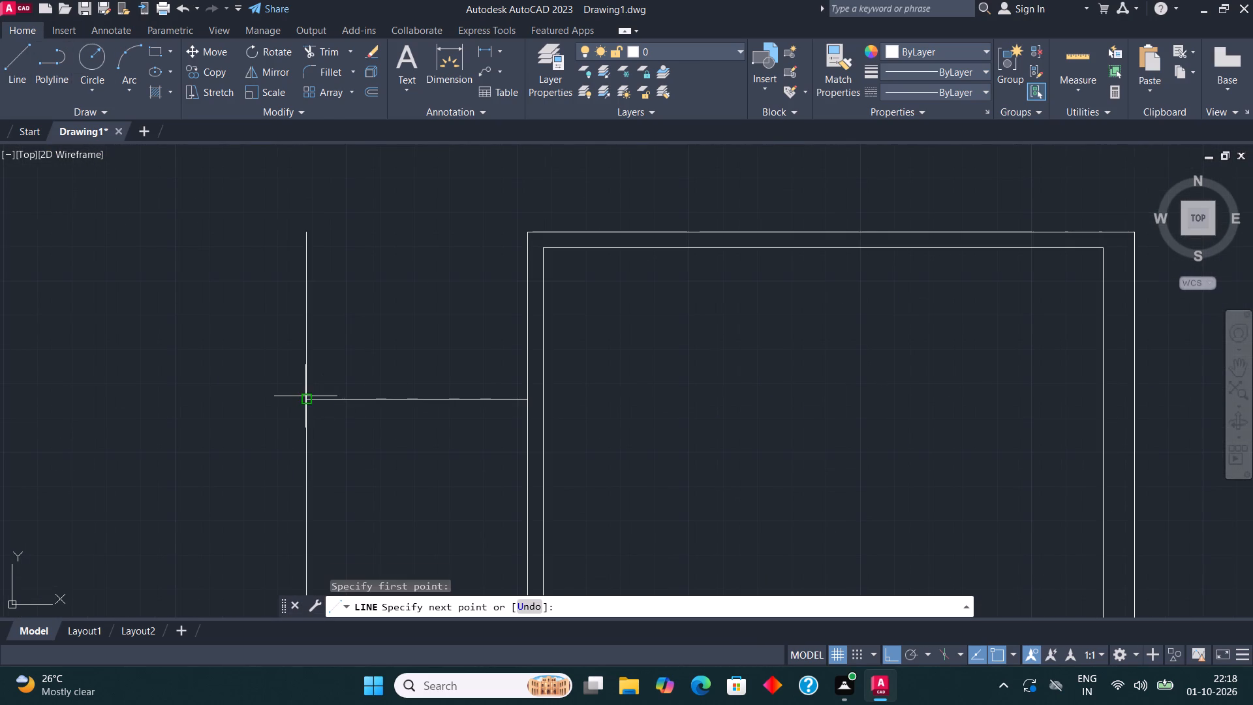
key("Escape")
Stretch the left end of the 5' horizontal line to meet the left vertical line.
middle_click_drag(333, 445, 416, 394)
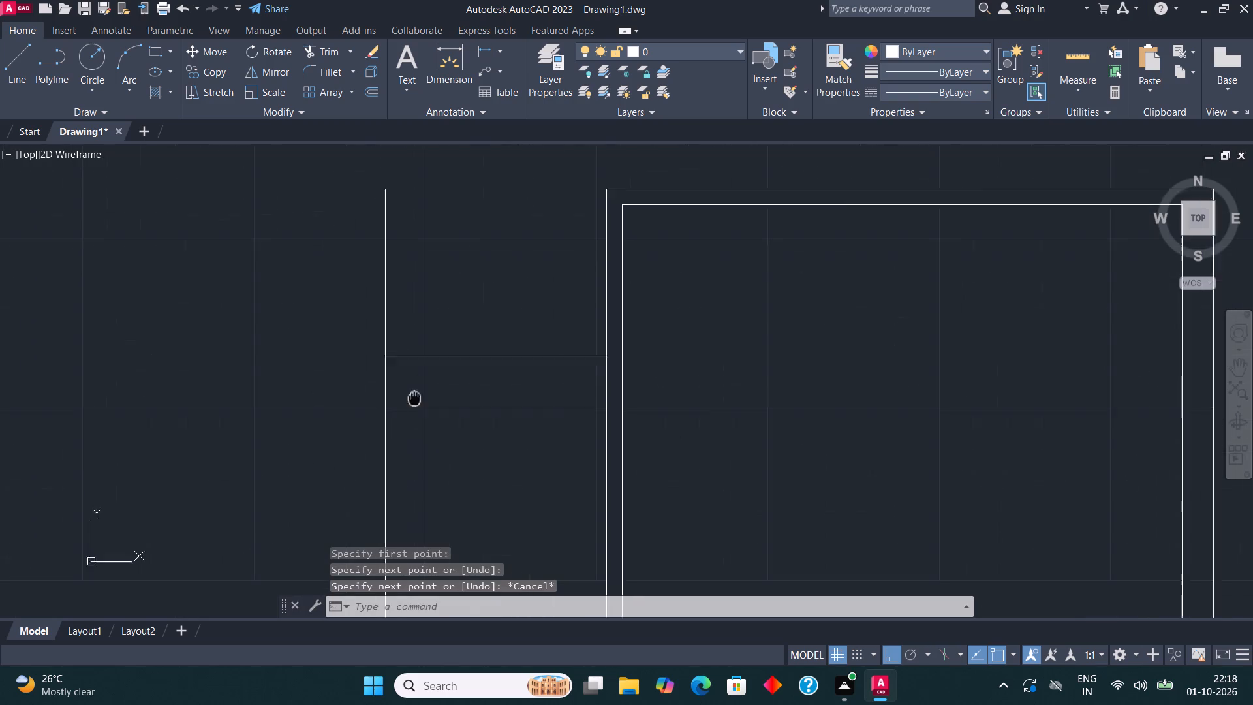
middle_click_drag(416, 394, 364, 208)
left_click(403, 166)
left_click(403, 157)
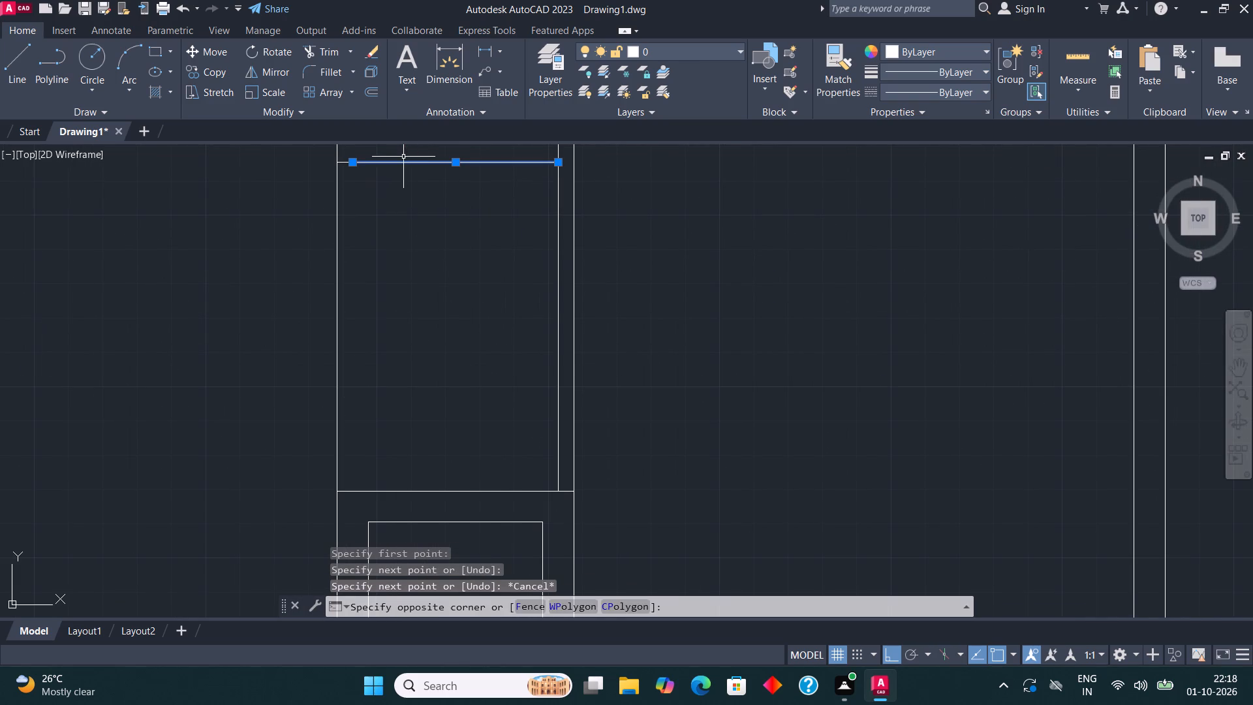
scroll(356, 164, "up", 2)
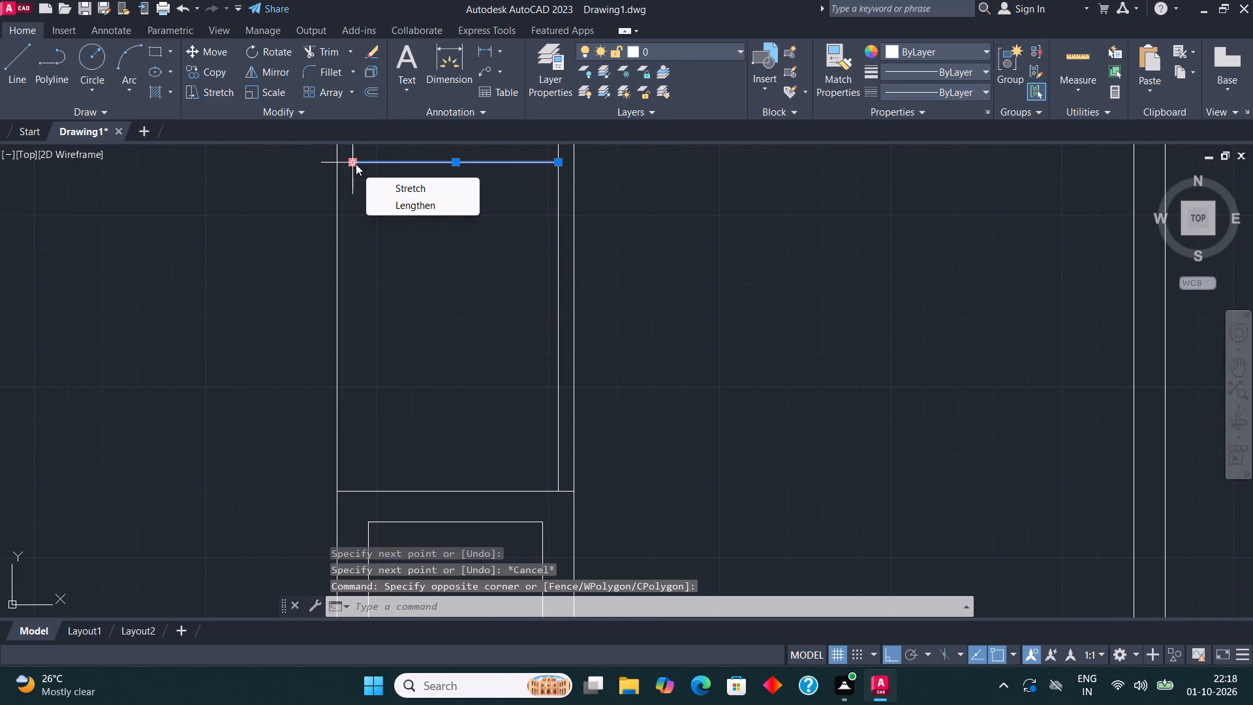
middle_click_drag(309, 238, 302, 360)
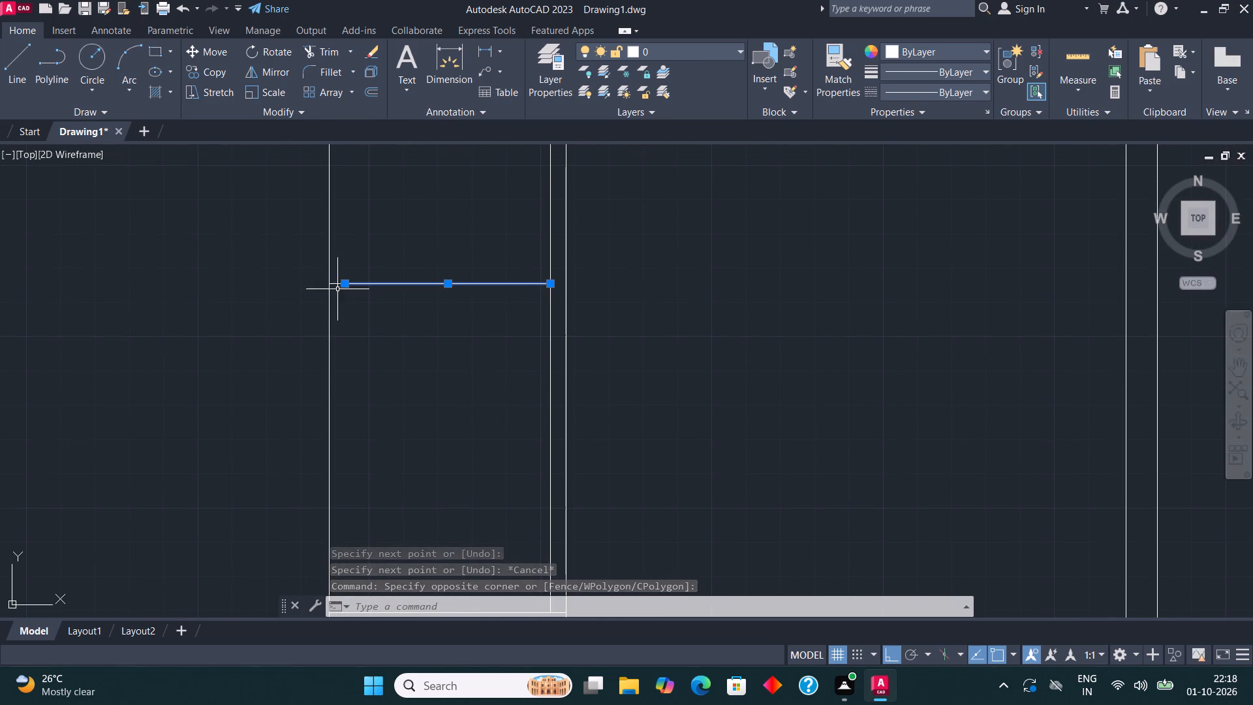
left_click(342, 286)
left_click(329, 283)
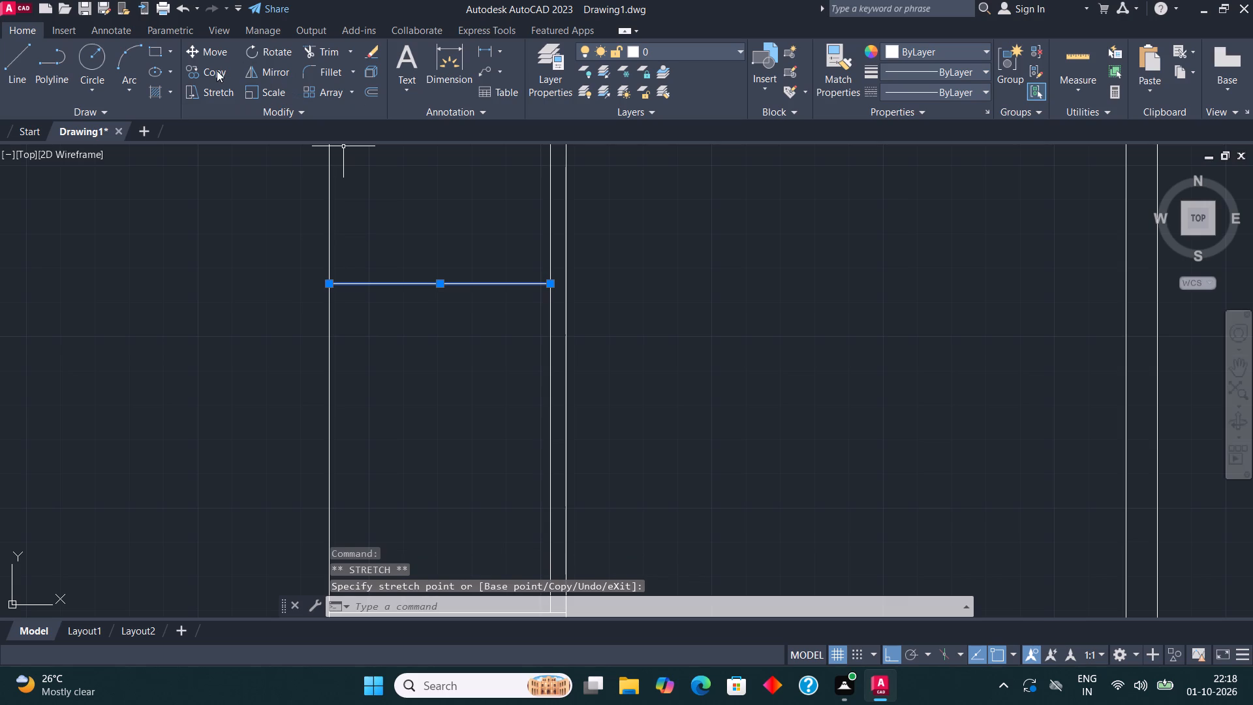
Copy the stretched horizontal line 4.5" upward as the wall's second face.
left_click(217, 70)
left_click(427, 281)
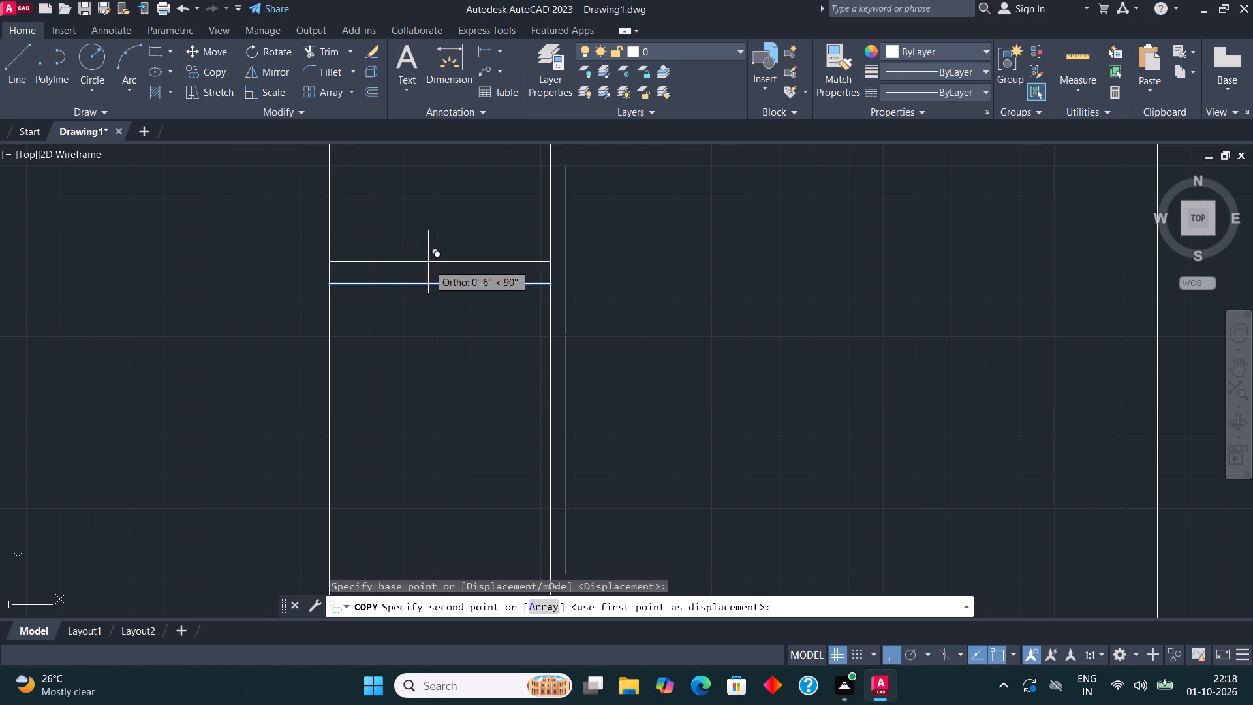
type("4.5\"")
key("Return")
middle_click_drag(428, 257, 390, 381)
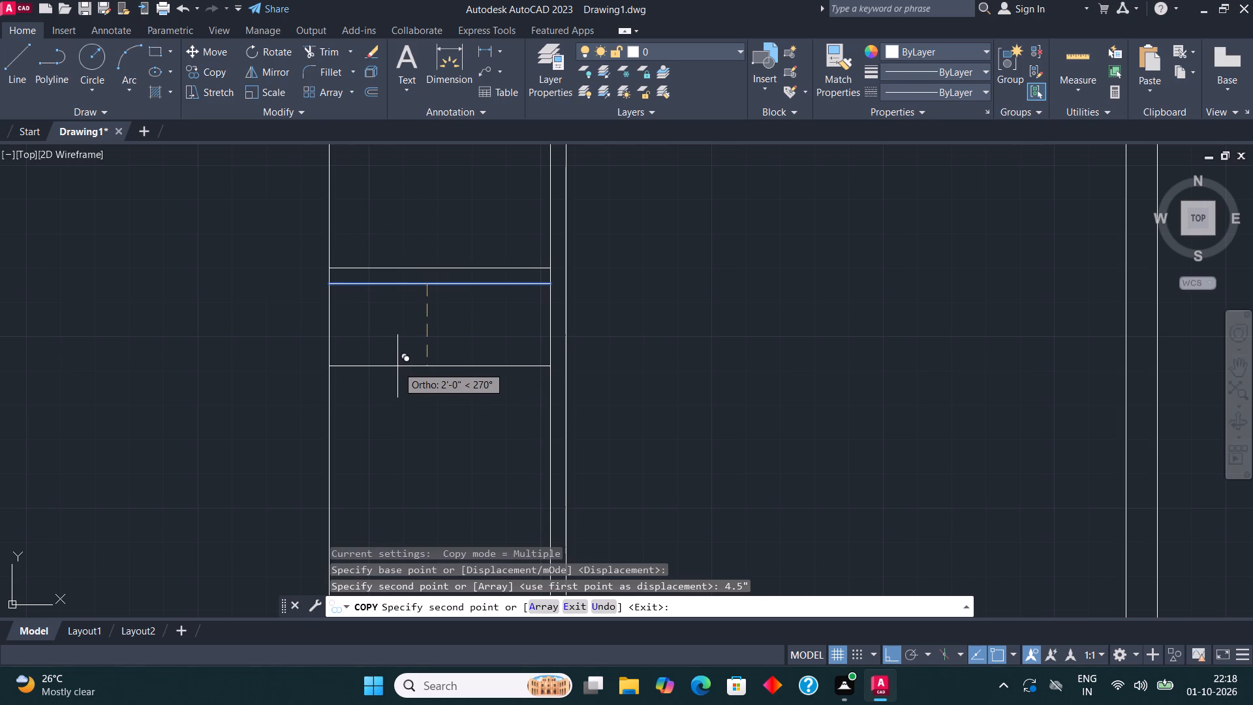
key("Escape")
Draw a 3'7.5" line straight up from the left end of the narrow space's upper partition line, along the left vertical line.
middle_click_drag(501, 287, 467, 441)
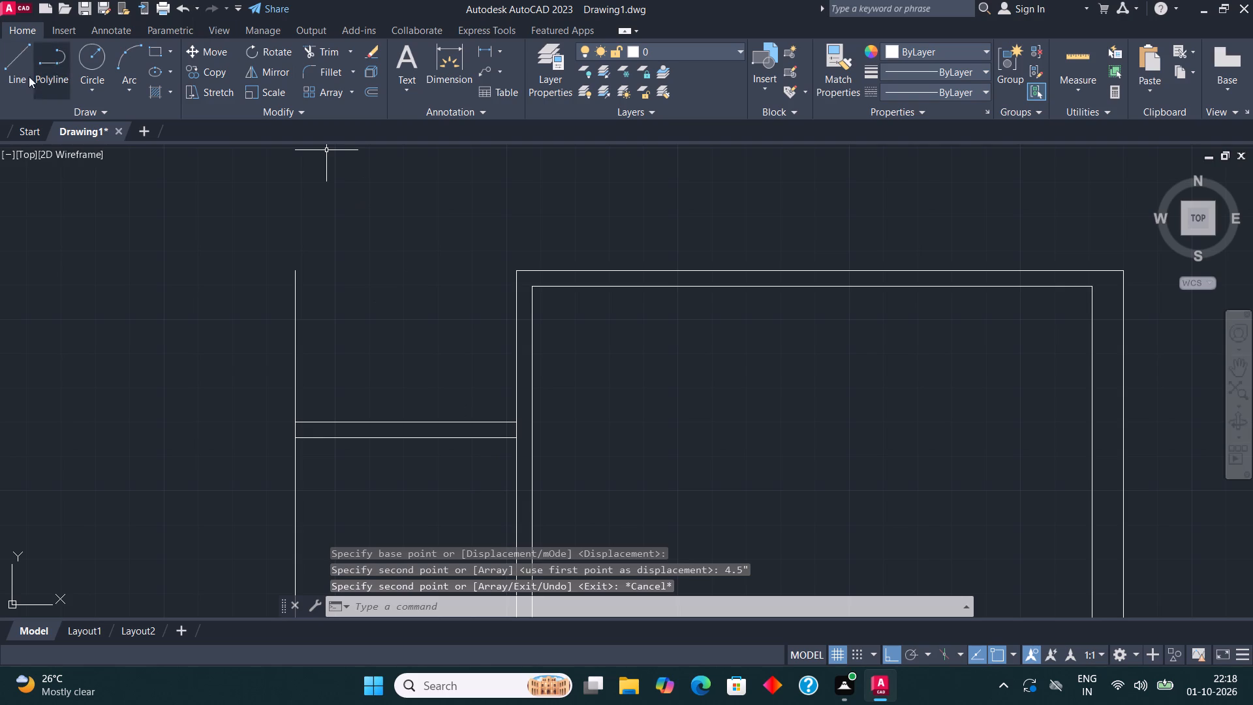
left_click(4, 61)
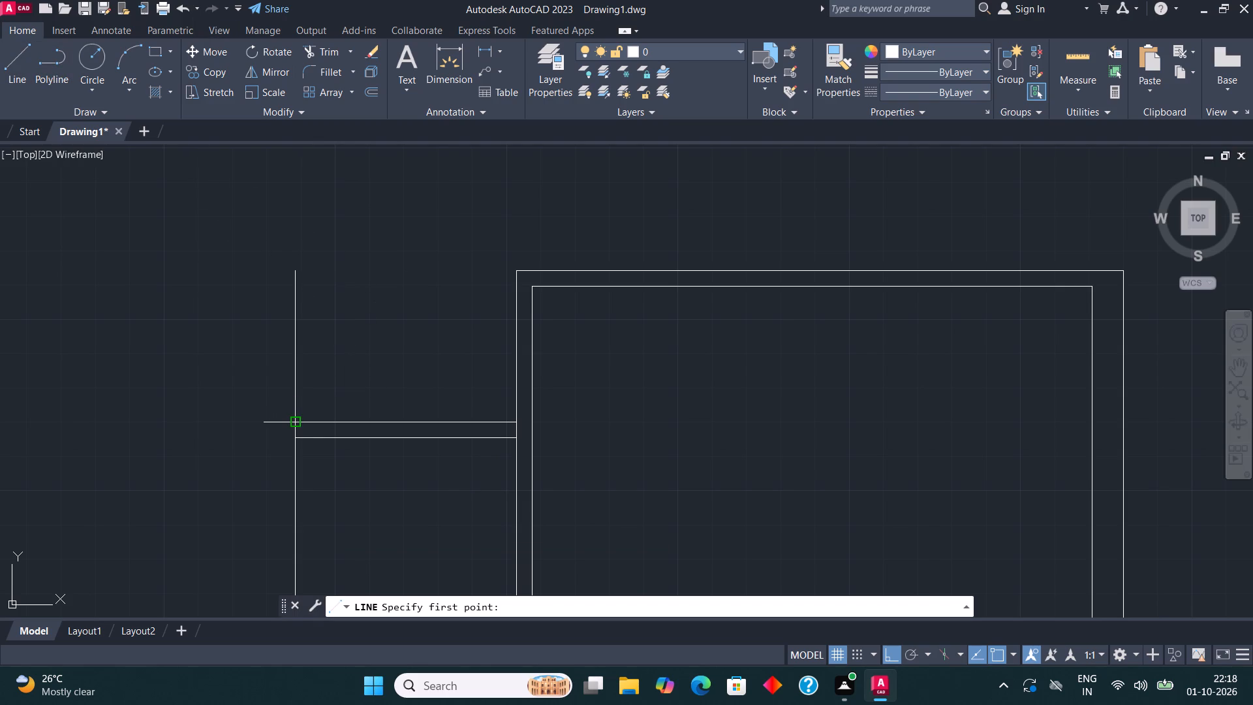
left_click(296, 420)
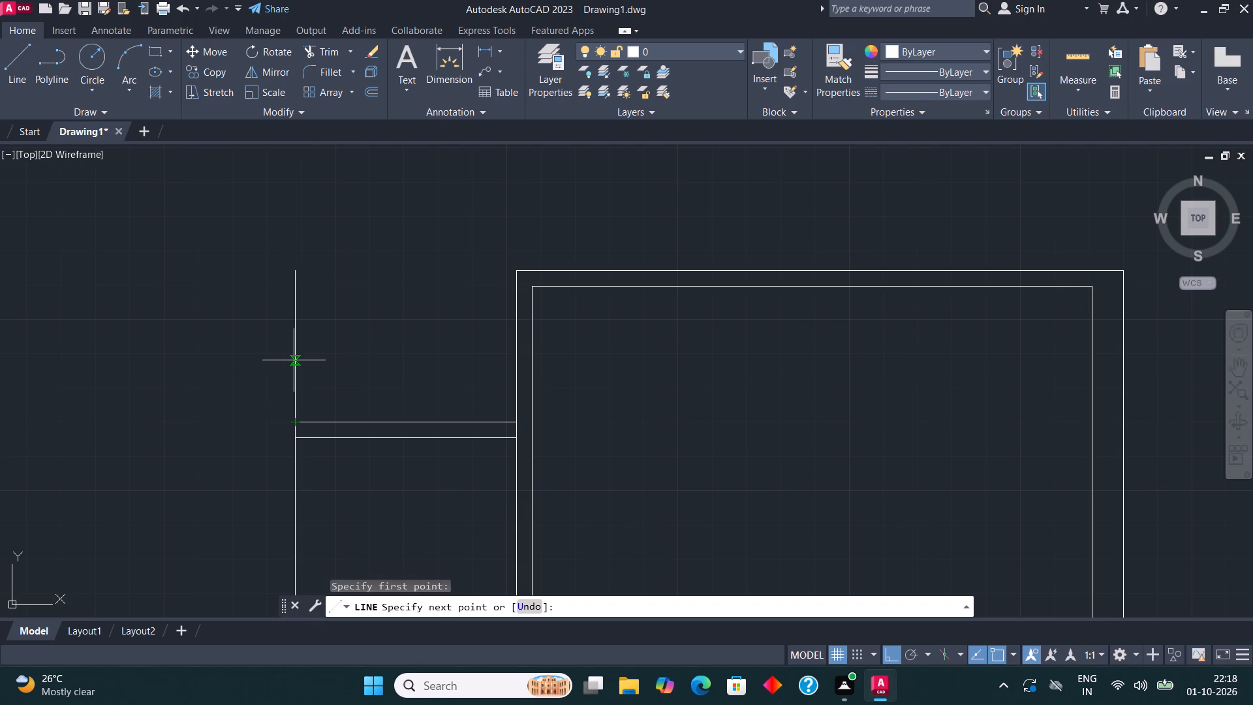
type("3'7")
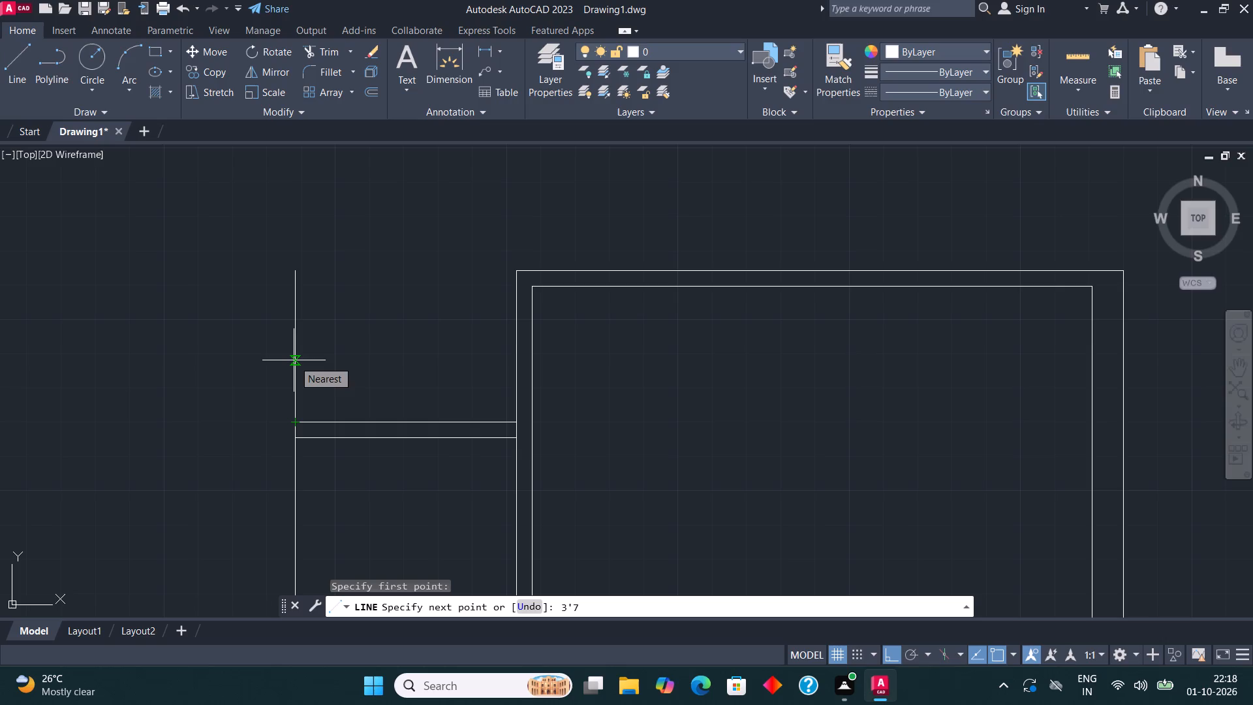
type(".5\"")
key("Return")
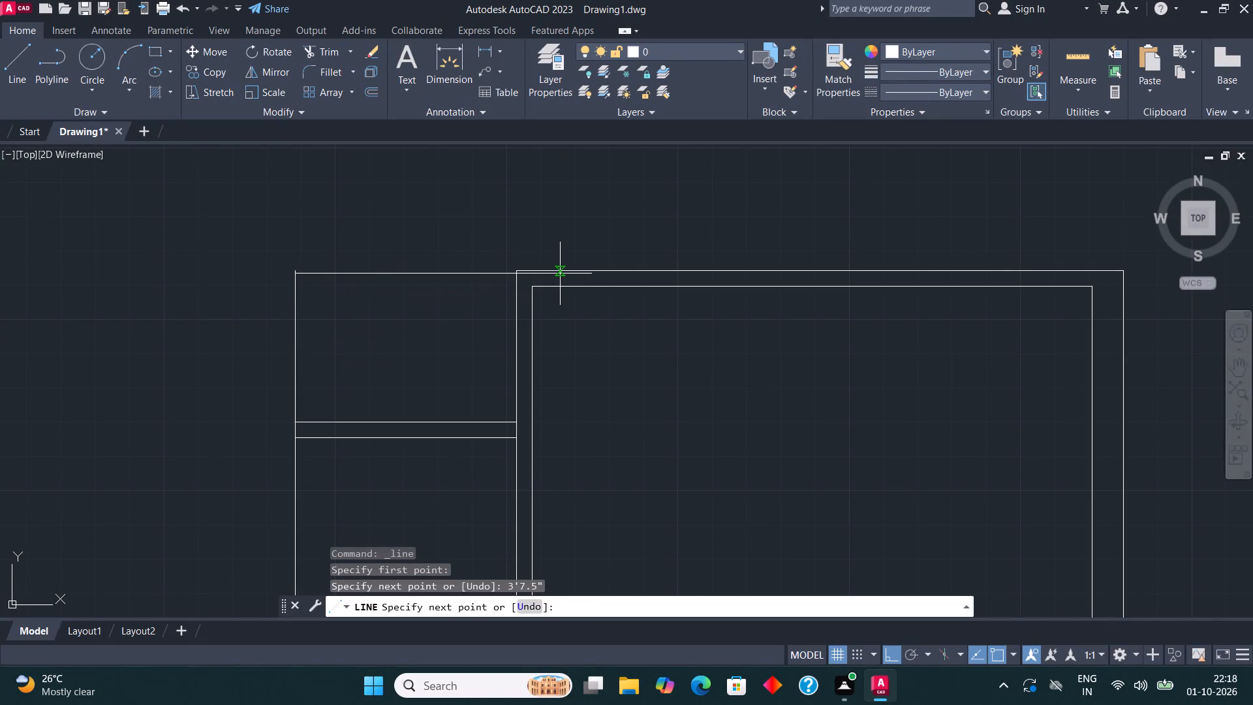
left_click(293, 303)
Draw a horizontal line from the upper room's outer top-left corner to the top of the left vertical line.
left_click(3, 49)
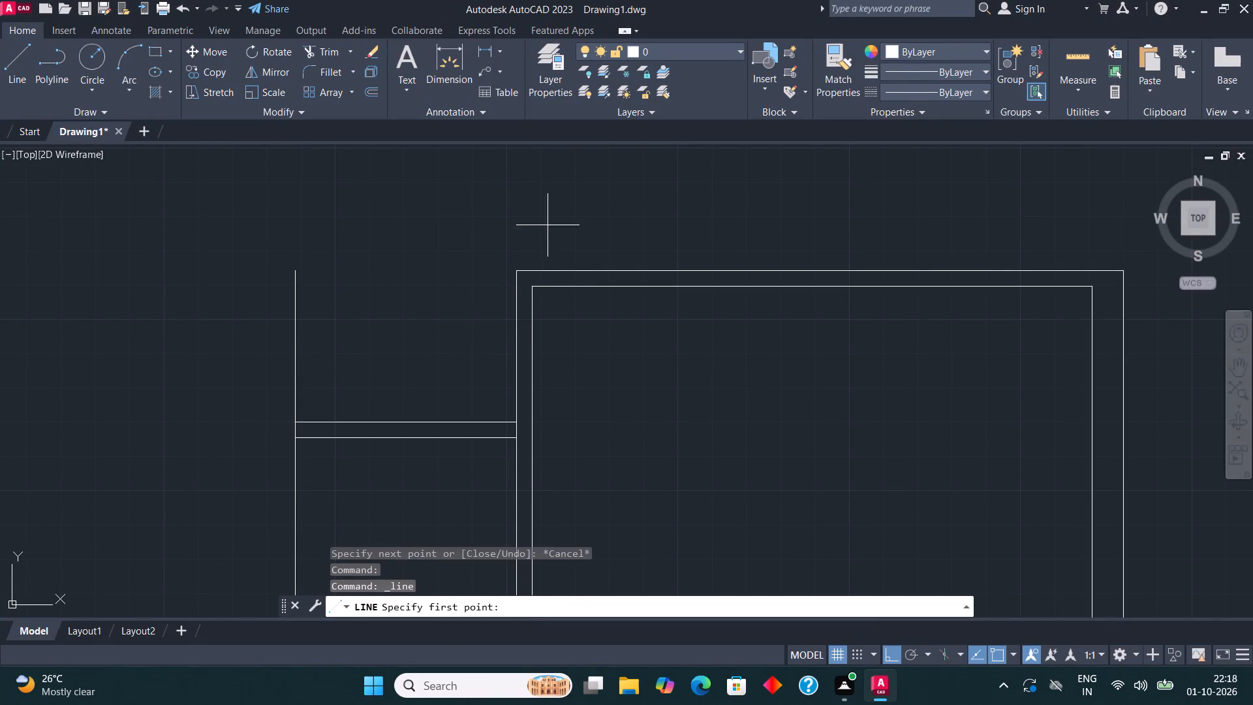
left_click(516, 270)
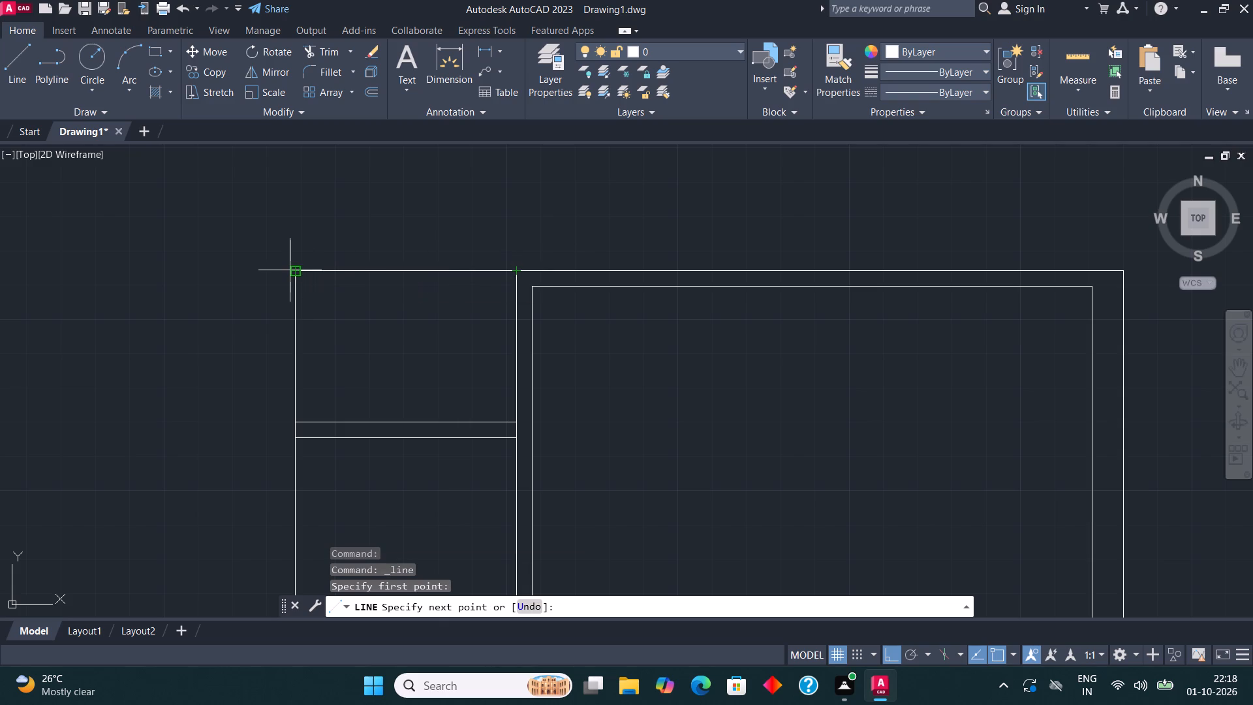
left_click(290, 270)
Draw a horizontal line from the upper room's inner top-left corner leftward, ending just past the left vertical line.
left_click(23, 55)
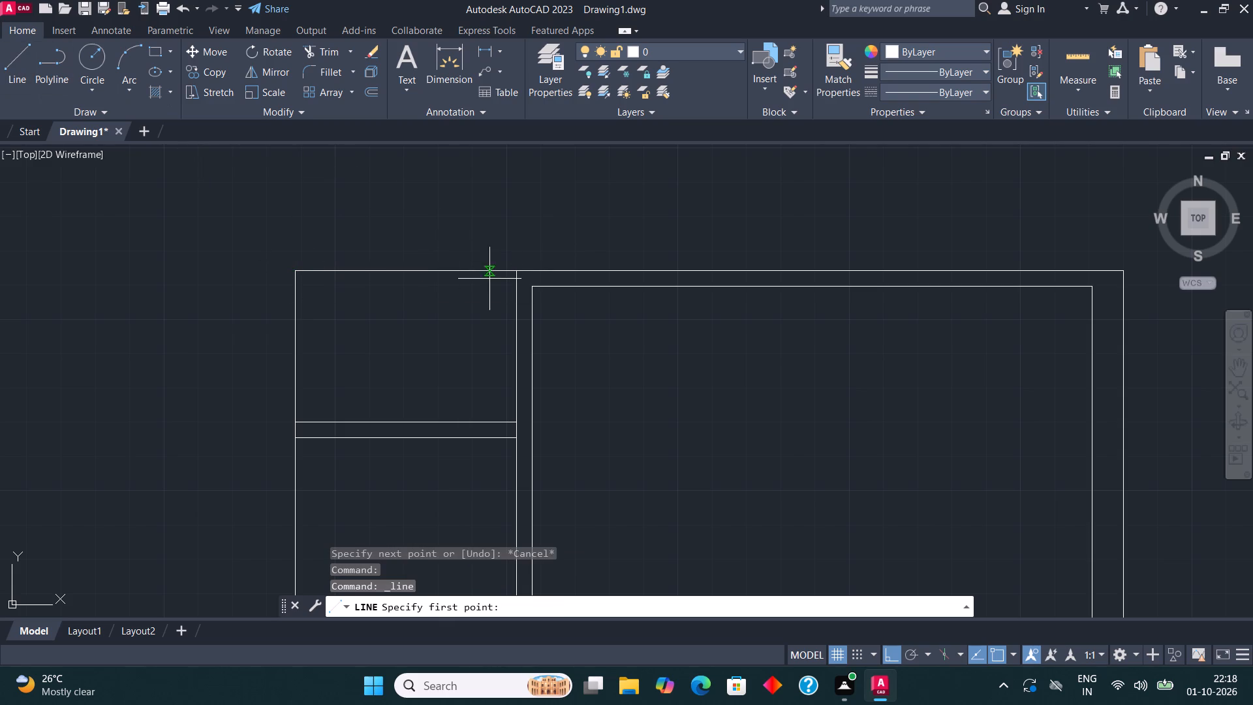
left_click(534, 291)
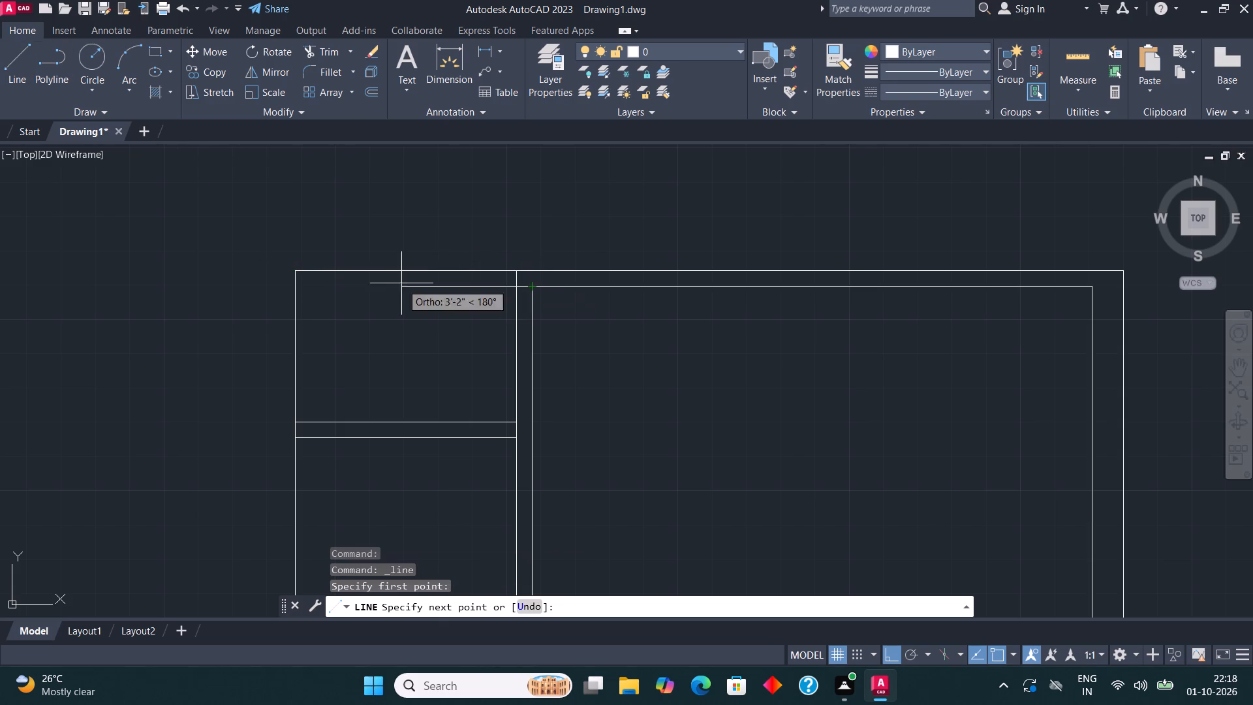
left_click(264, 288)
scroll(301, 281, "down", 3)
middle_click_drag(400, 277, 414, 268)
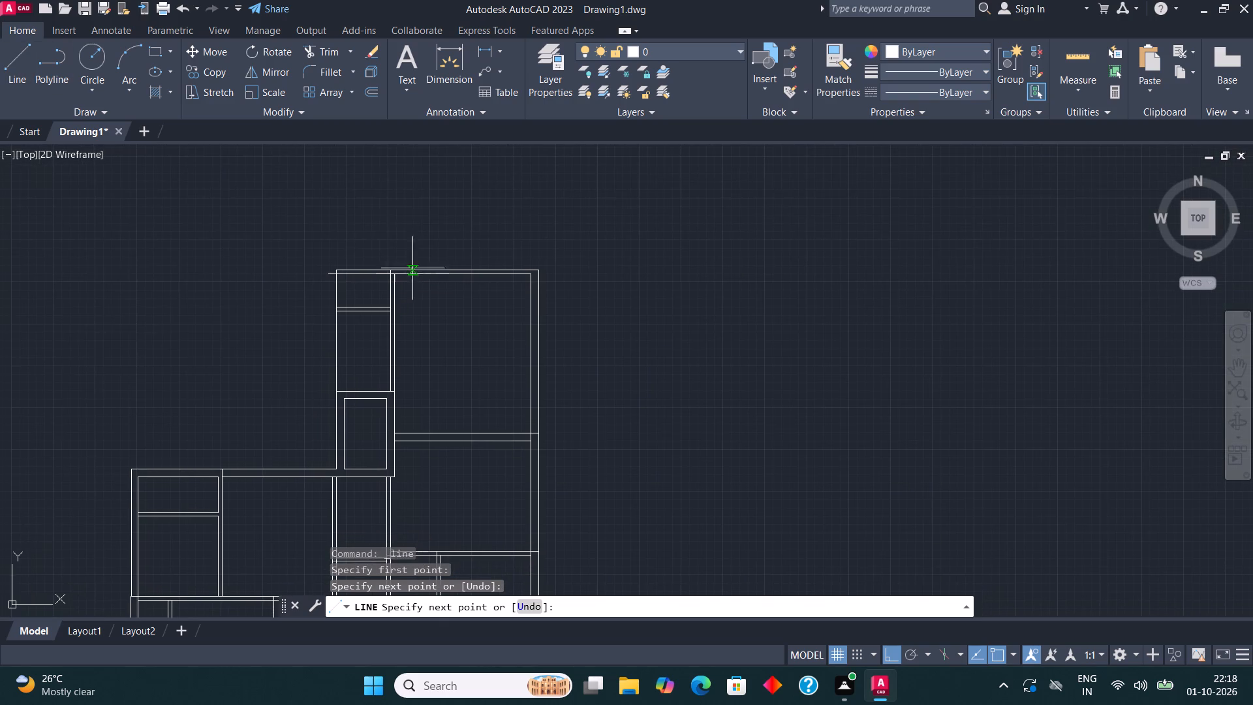
scroll(339, 337, "up", 2)
key("Escape")
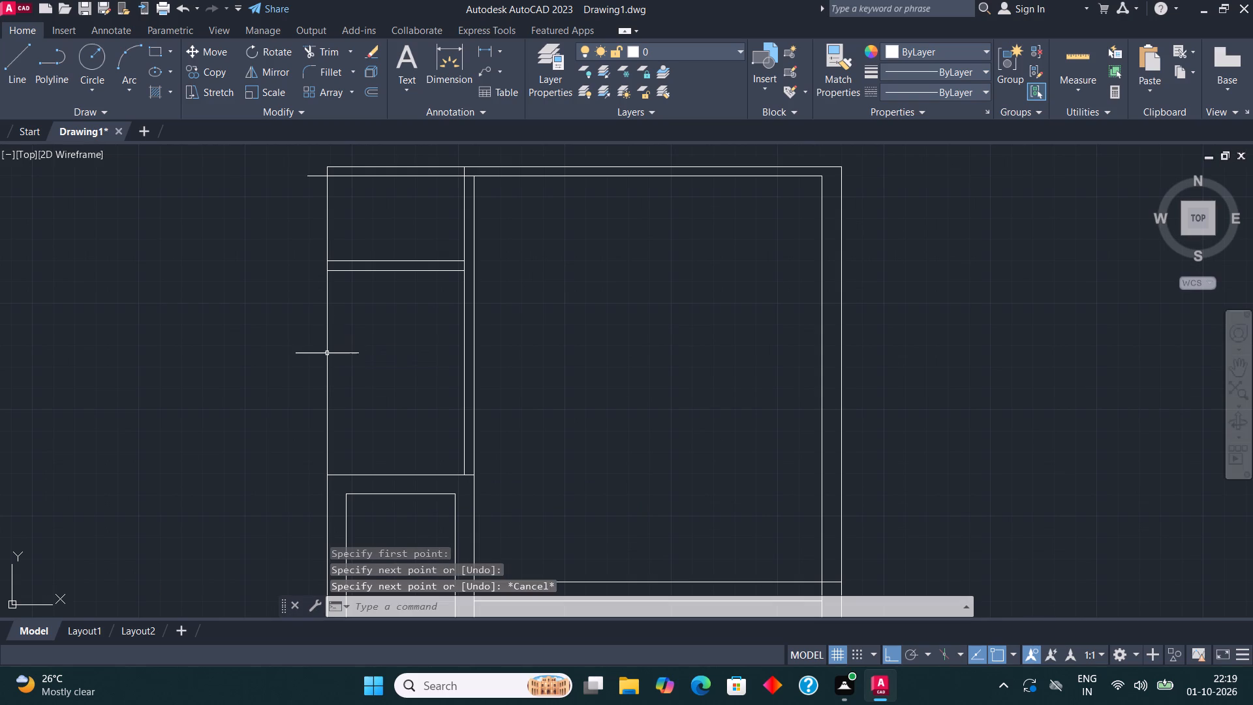
Offset the lower and upper parts of the narrow space's left vertical line 4.5" inward.
left_click(326, 355)
left_click(373, 91)
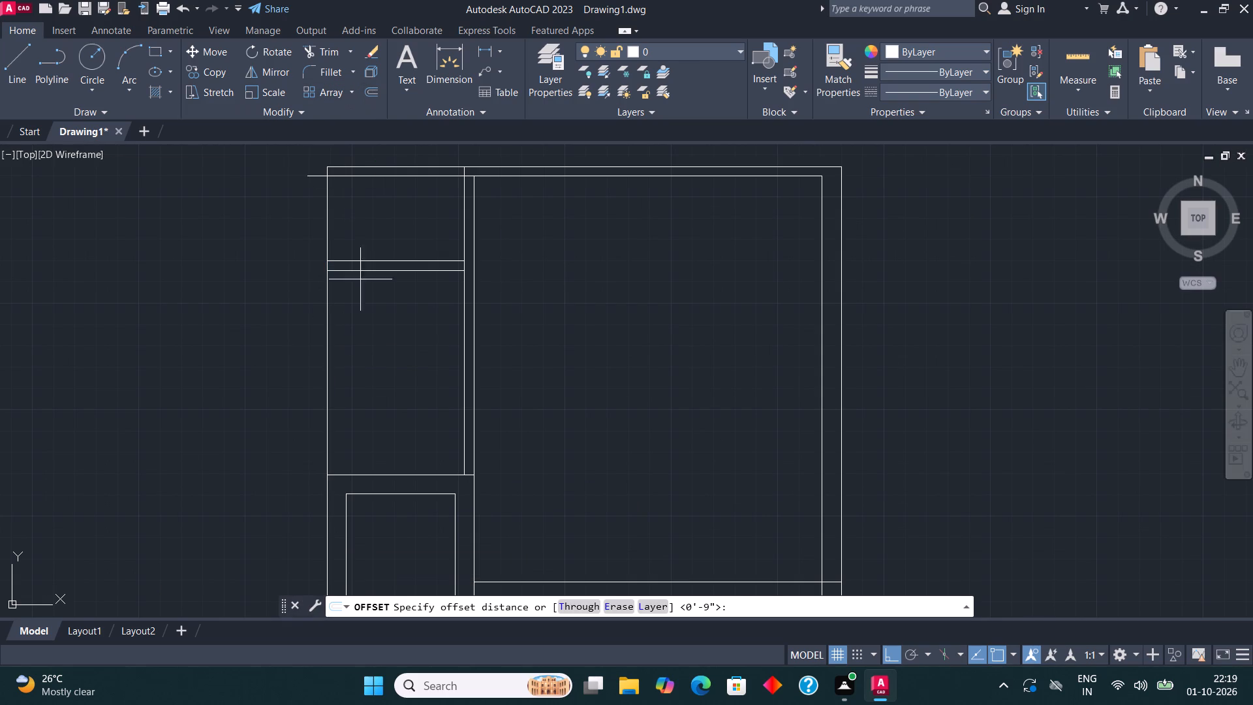
left_click(332, 365)
type("4.5\"")
key("Return")
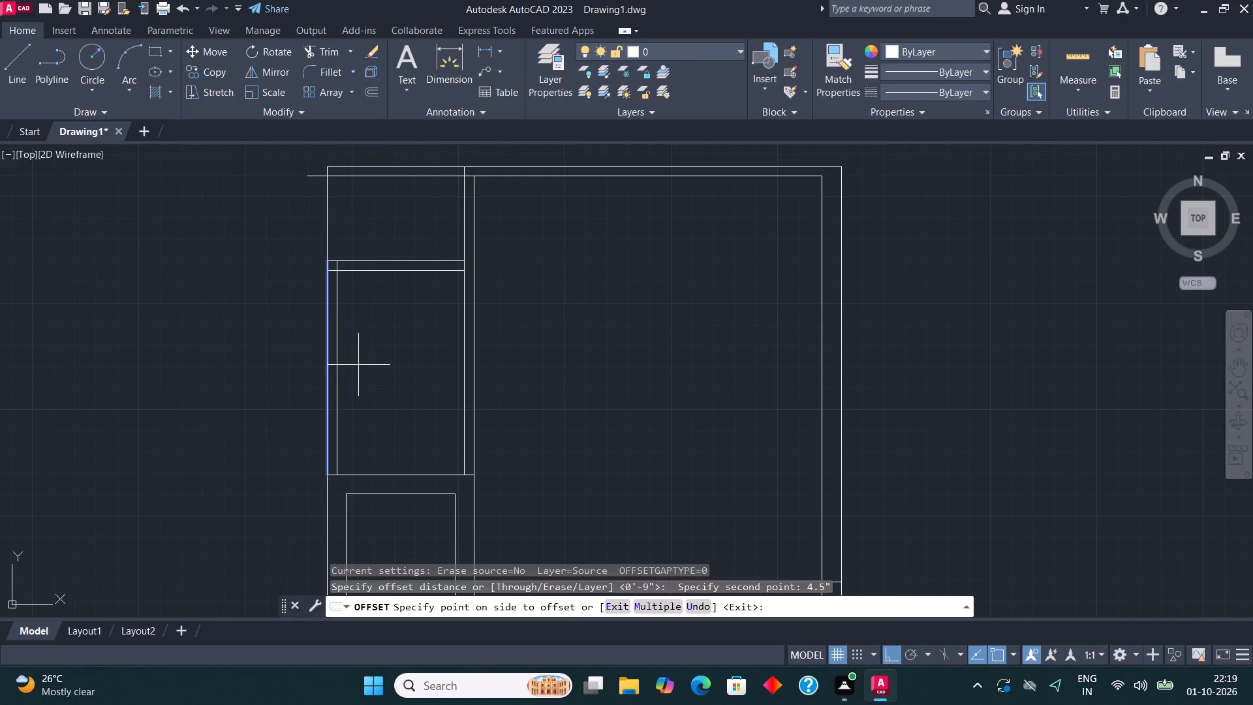
left_click(358, 365)
left_click(358, 324)
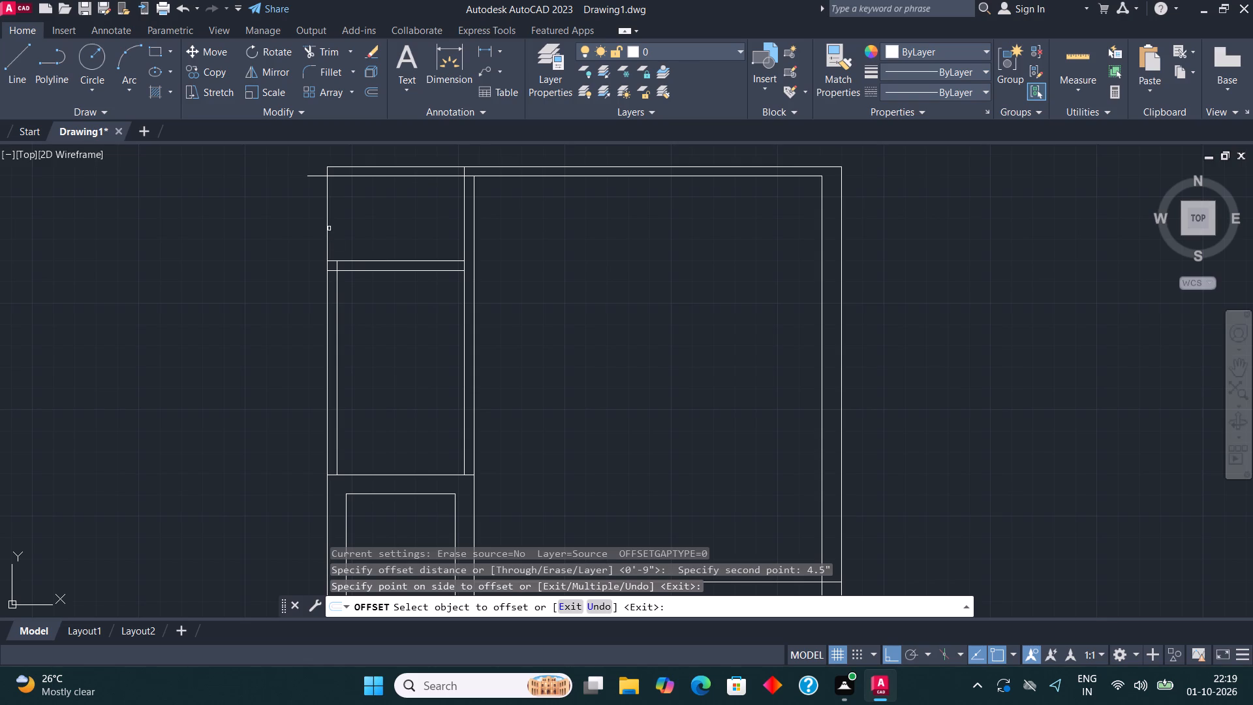
left_click(326, 224)
left_click(352, 221)
Trim the inner top line's overhang outside the left wall and the crossing lines where the left wall meets the partition.
middle_click_drag(356, 216, 348, 272)
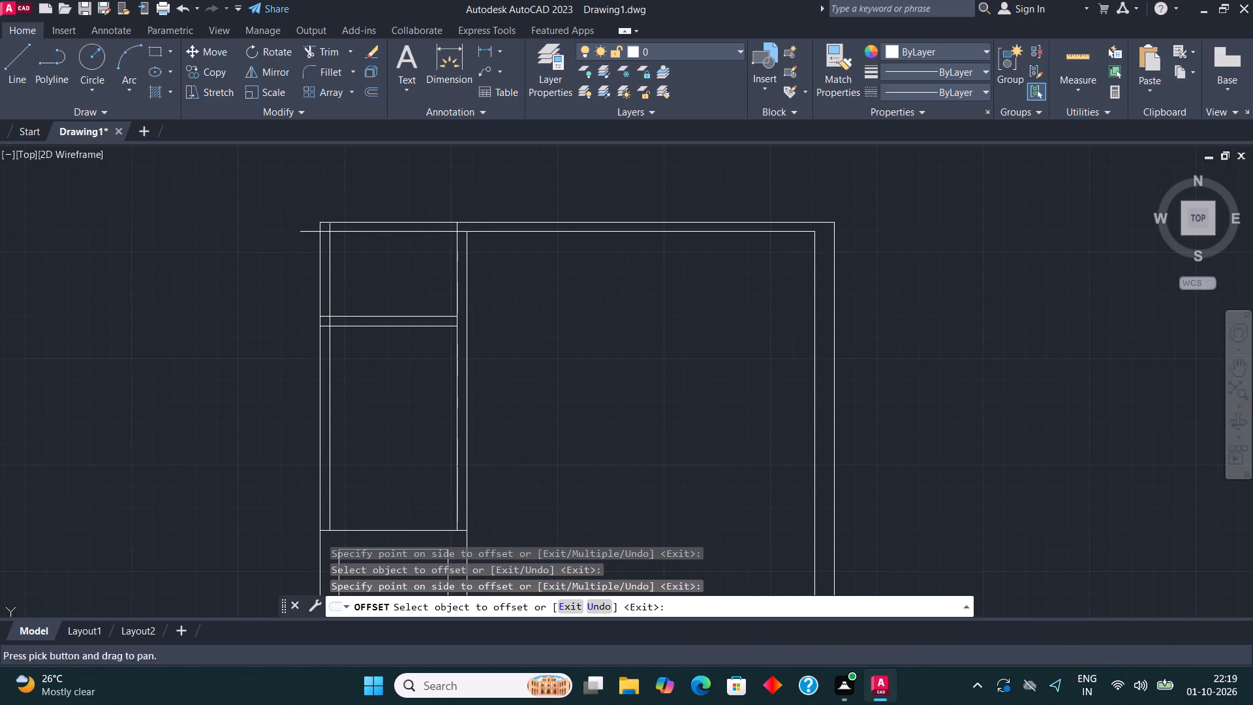
left_click(322, 49)
left_click(312, 211)
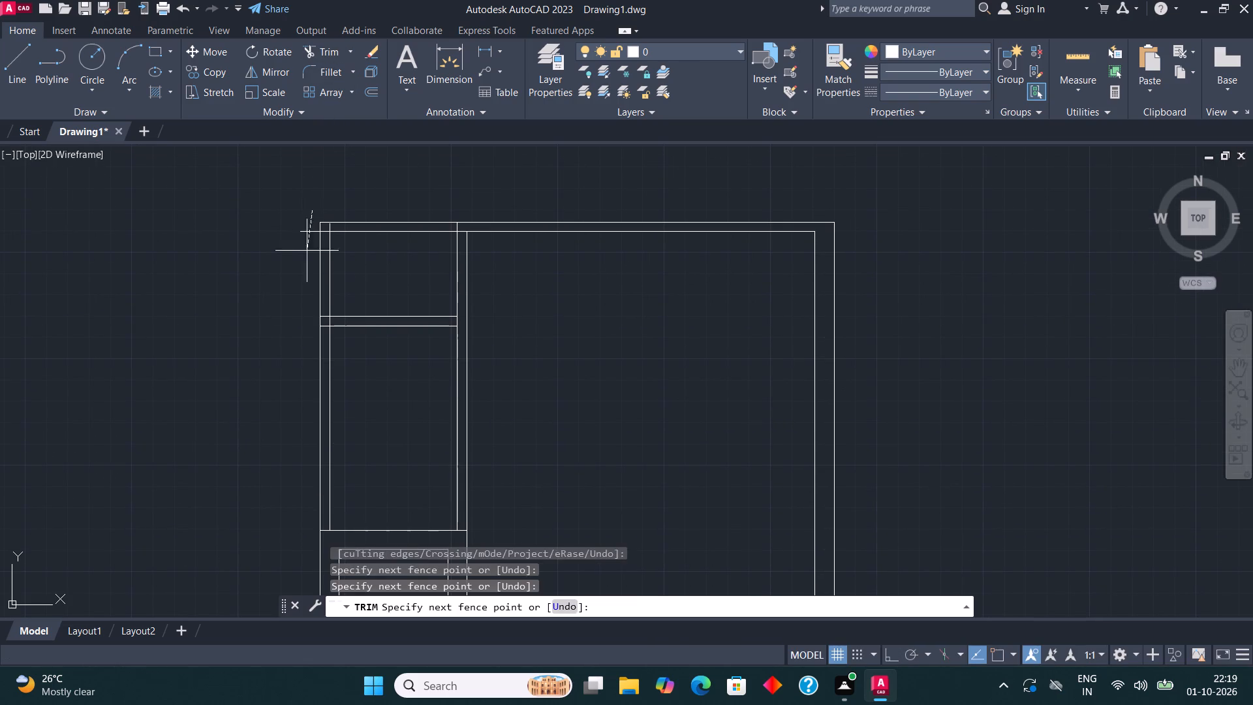
left_click(302, 291)
scroll(335, 328, "up", 2)
left_click(307, 276)
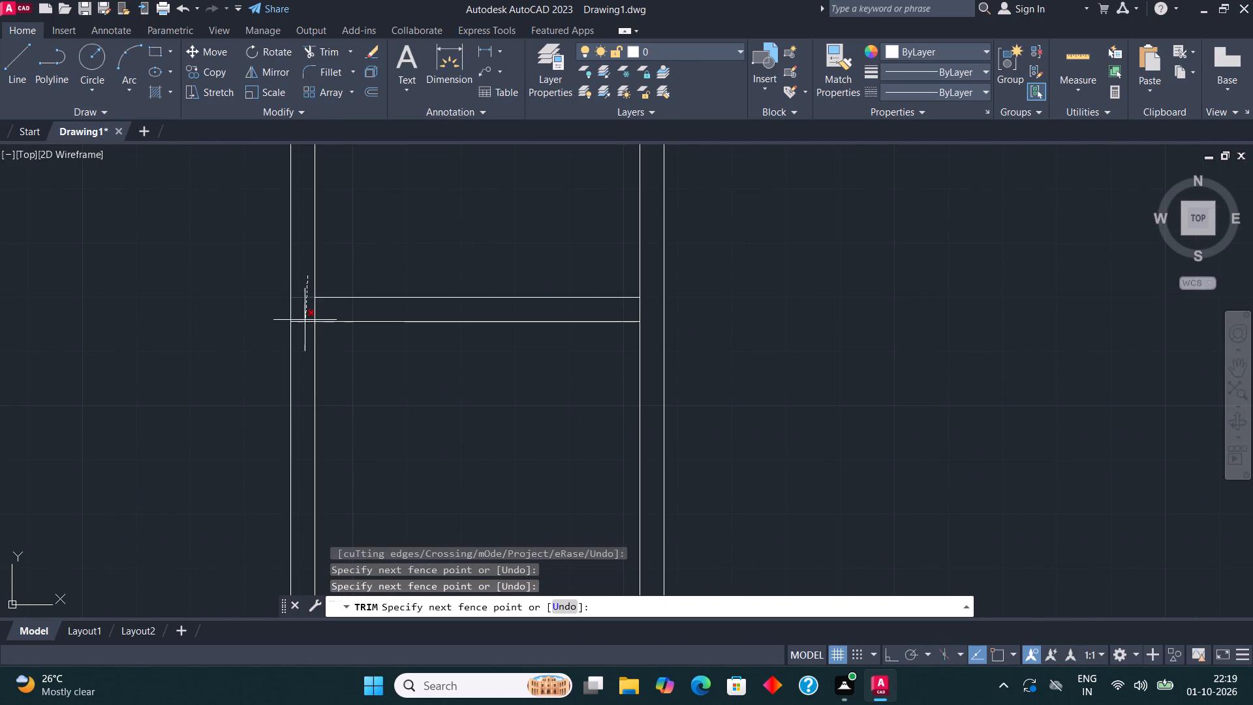
left_click(301, 332)
left_click(317, 310)
left_click(307, 307)
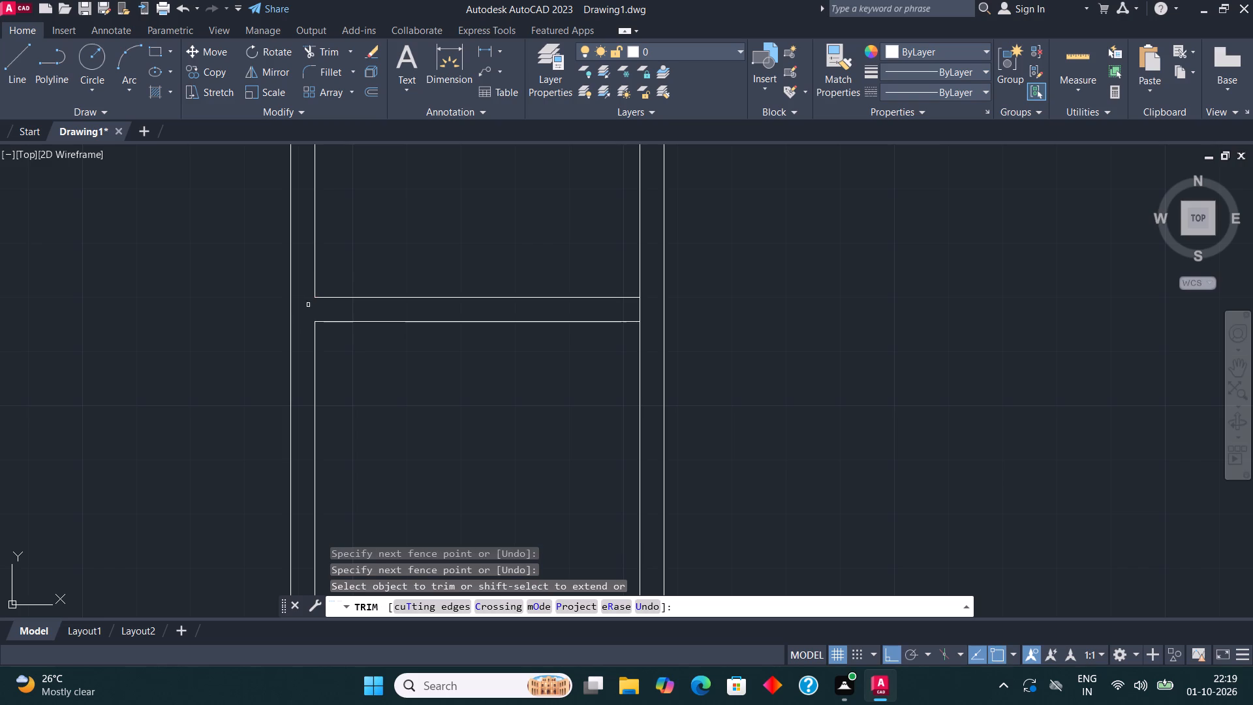
Trim the overlapping lines at the narrow space's top-left corner and where the upper room's left wall meets the top wall.
middle_click_drag(381, 262, 380, 507)
left_click(305, 321)
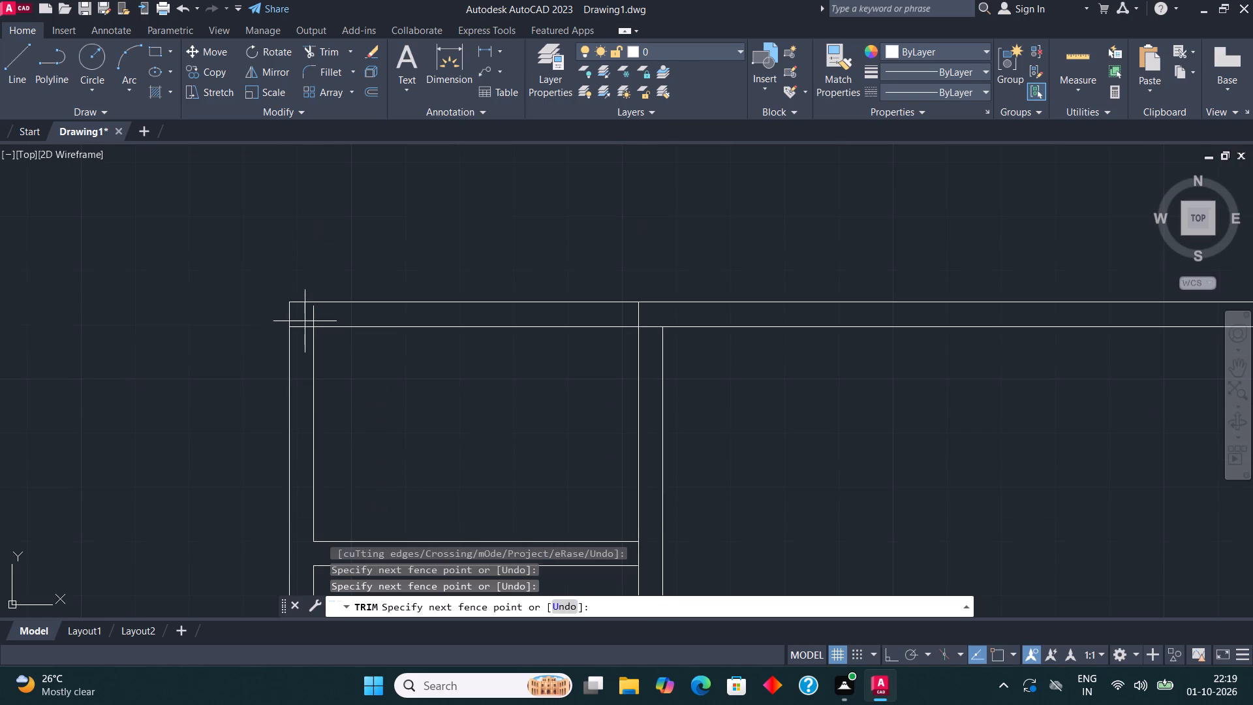
left_click_drag(305, 331, 306, 341)
left_click(313, 315)
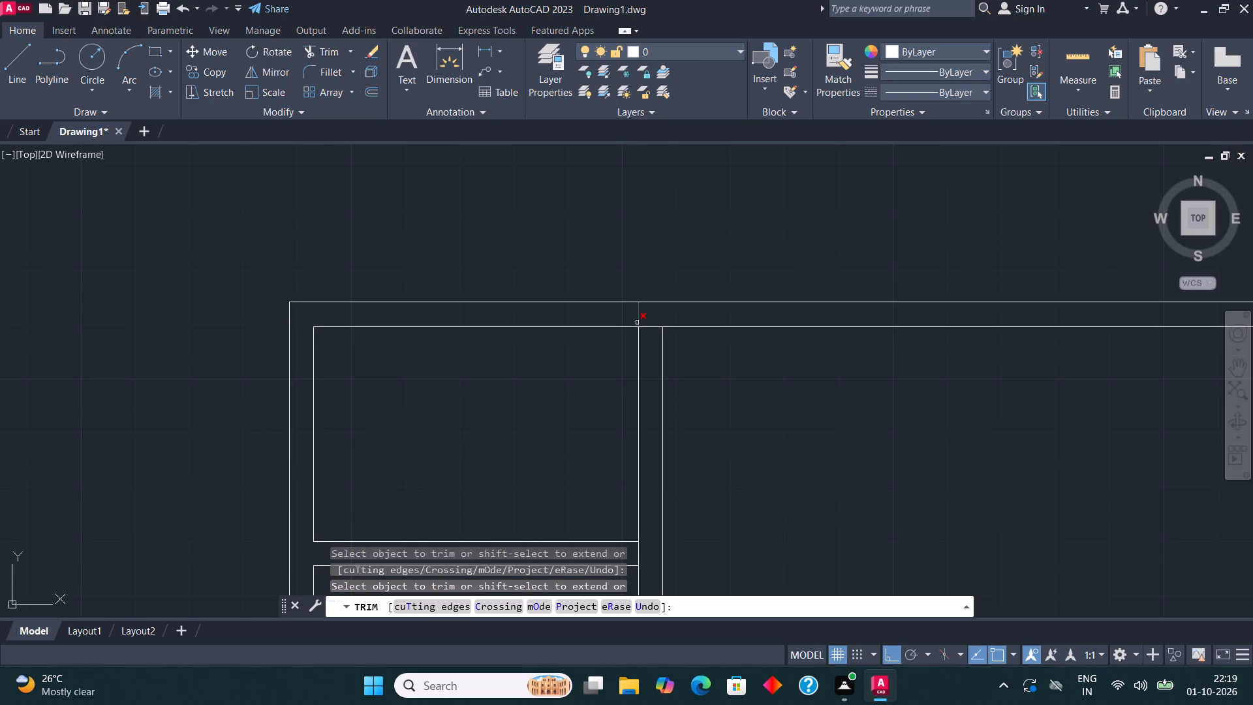
left_click(637, 321)
left_click(653, 326)
scroll(482, 374, "down", 3)
middle_click_drag(380, 394, 401, 345)
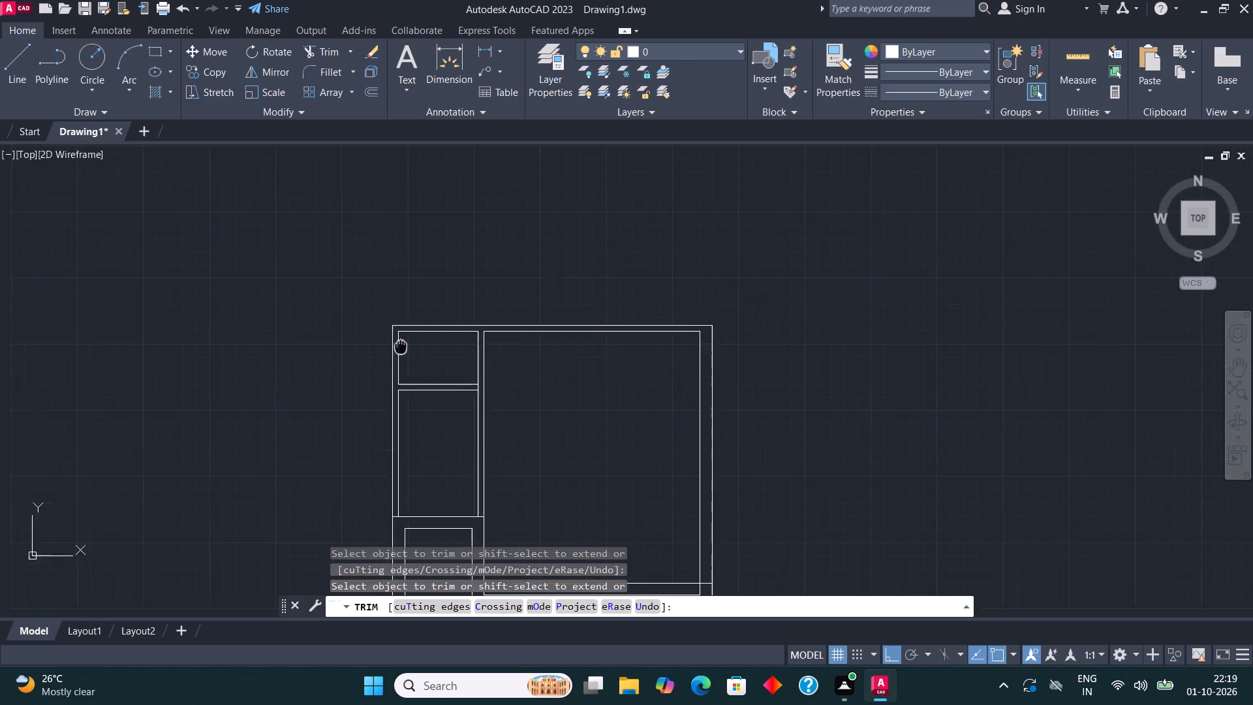
middle_click_drag(401, 345, 347, 238)
scroll(338, 260, "down", 1)
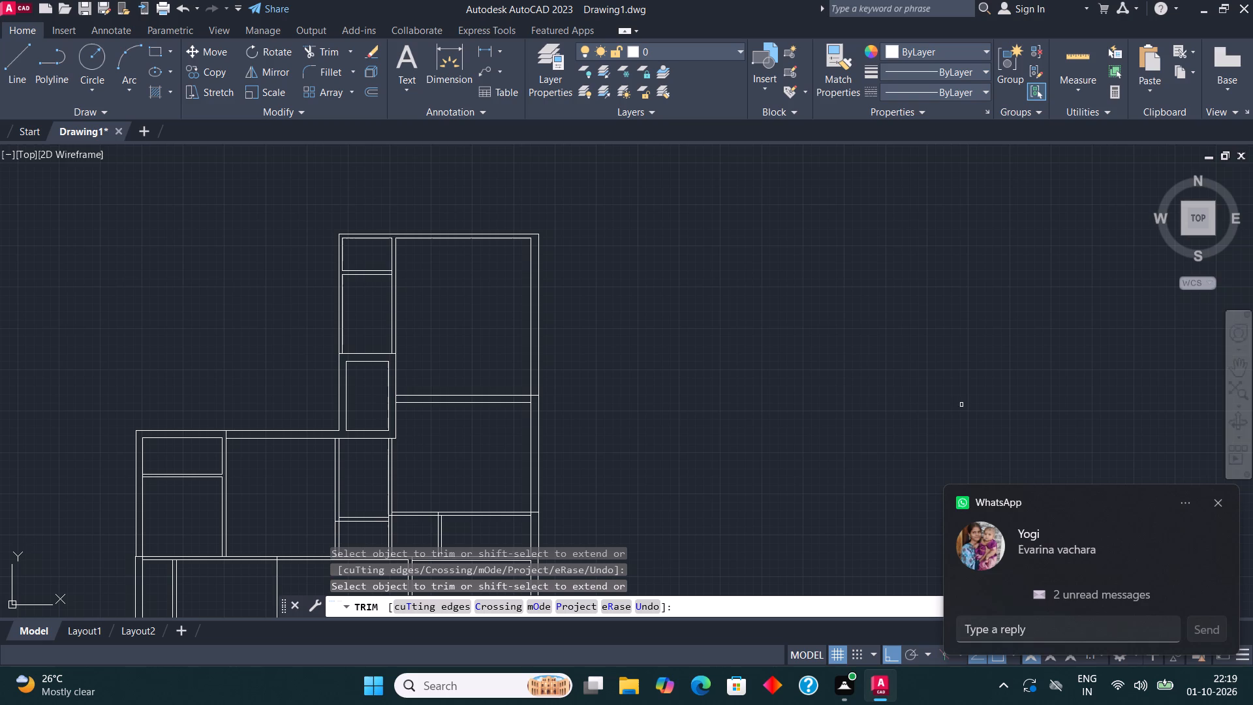
left_click(1222, 499)
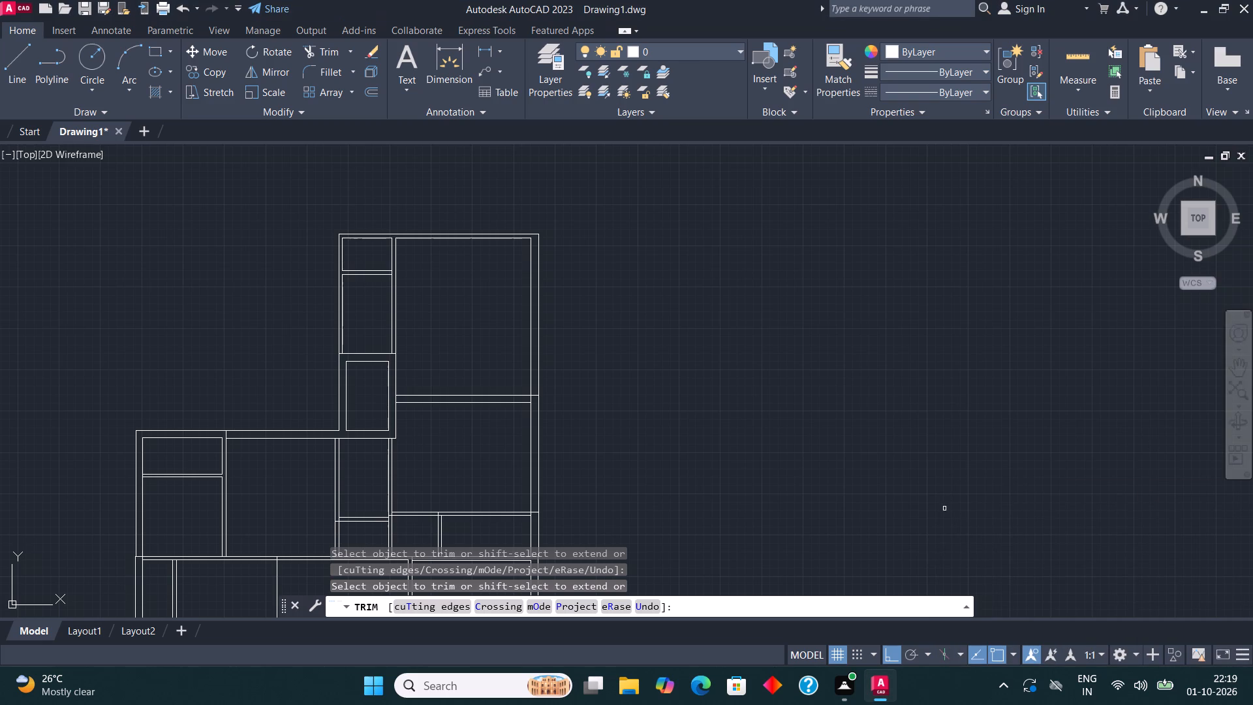
key("Escape")
Draw a new room outline from the upper room's inner top-right corner: up to its outer line, 10'4.5" up, 11' left, 10'4.5" down.
middle_click_drag(313, 366, 346, 377)
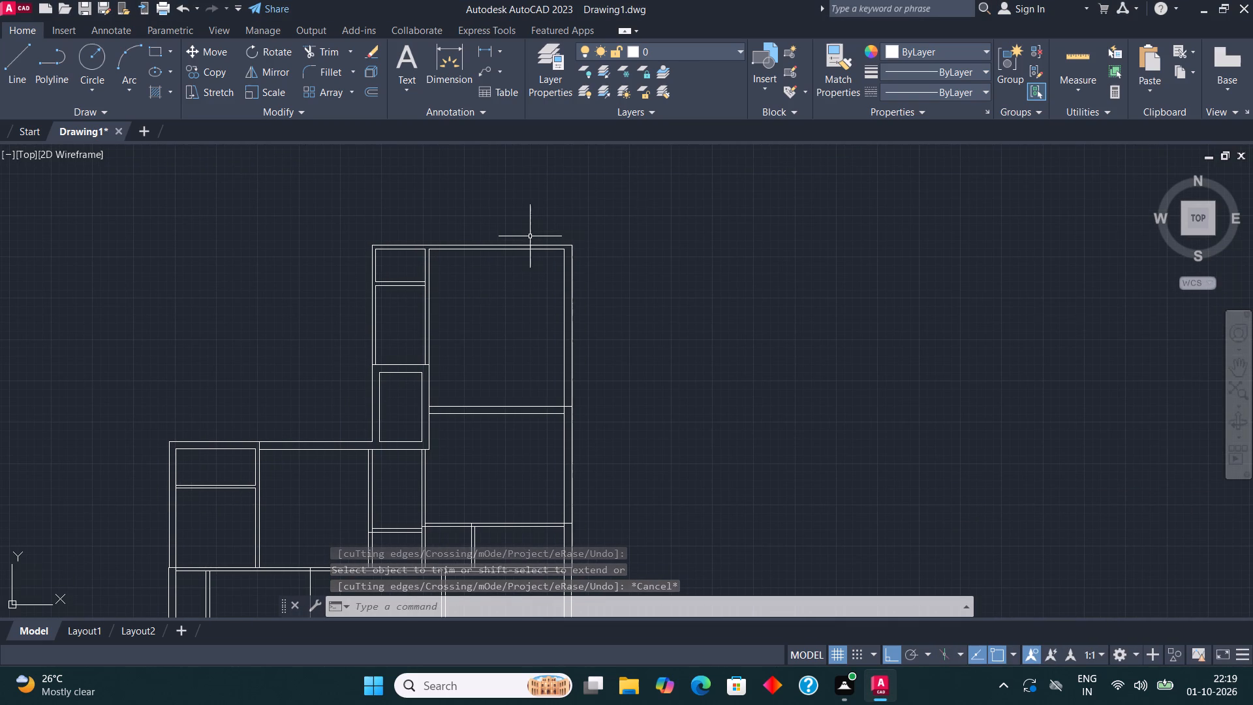
middle_click_drag(531, 238, 522, 339)
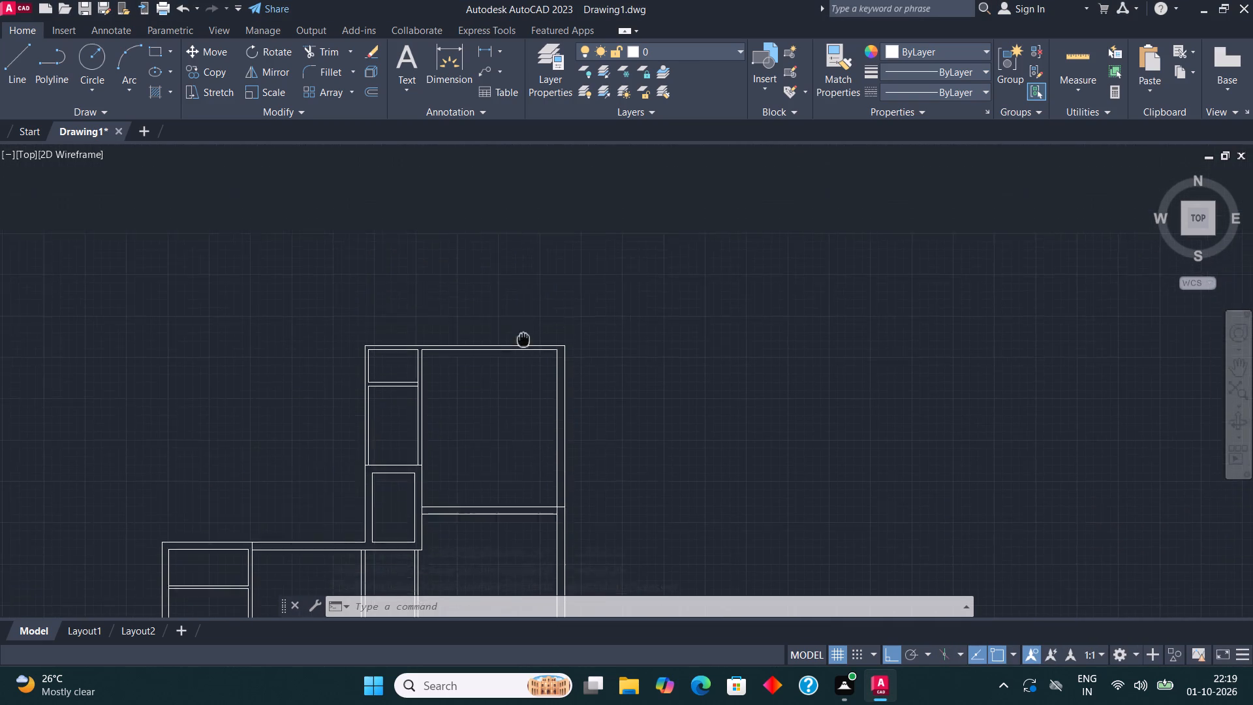
middle_click_drag(522, 339, 449, 352)
middle_click_drag(459, 352, 469, 367)
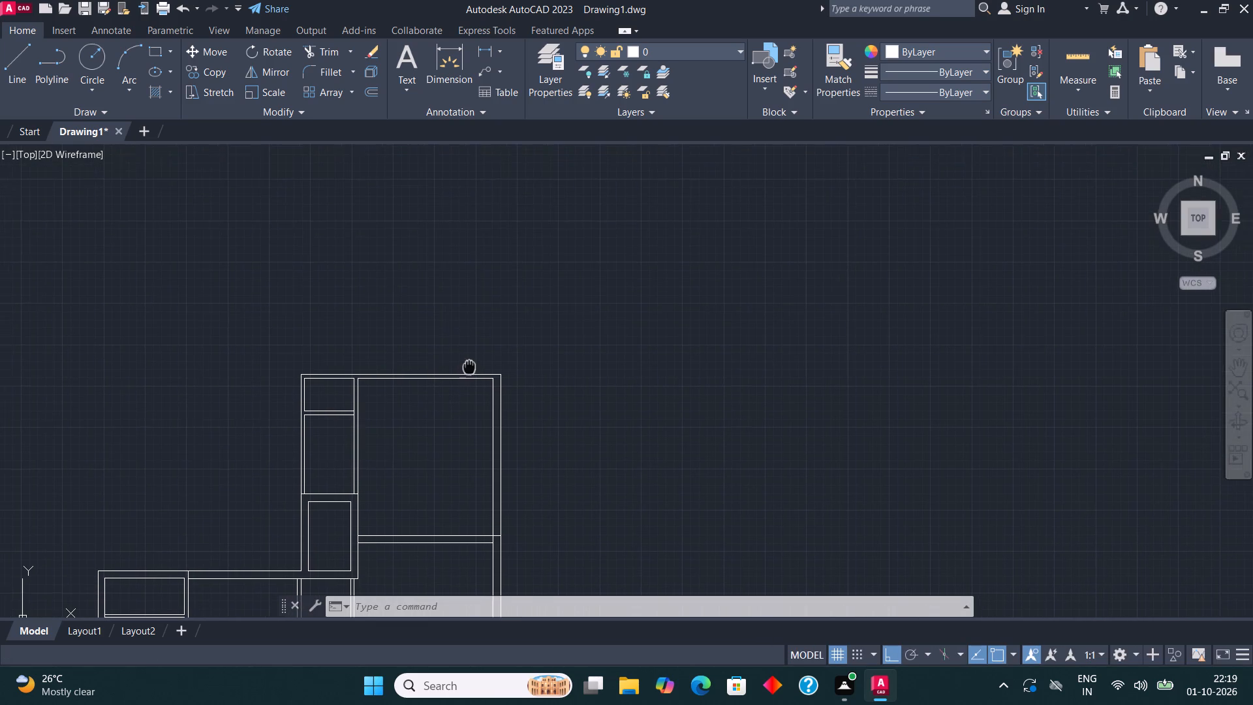
middle_click_drag(469, 367, 471, 368)
left_click(16, 62)
middle_click_drag(509, 331, 512, 347)
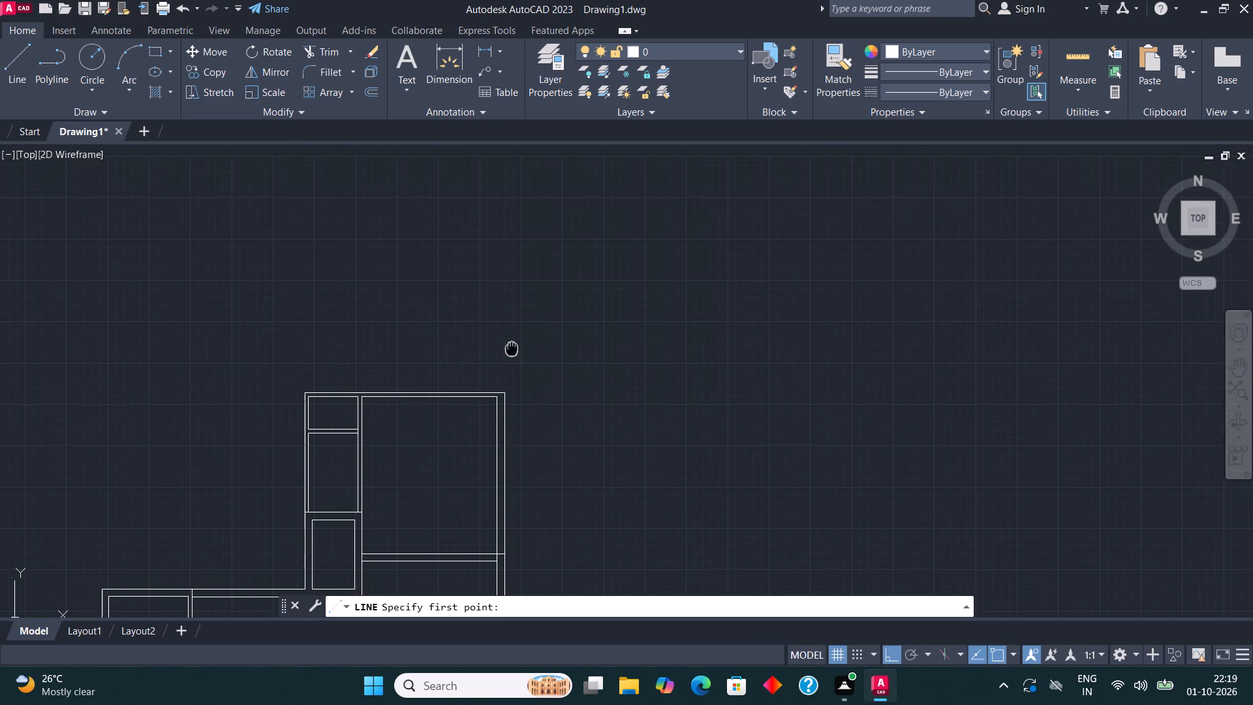
middle_click_drag(512, 347, 508, 365)
scroll(506, 418, "up", 3)
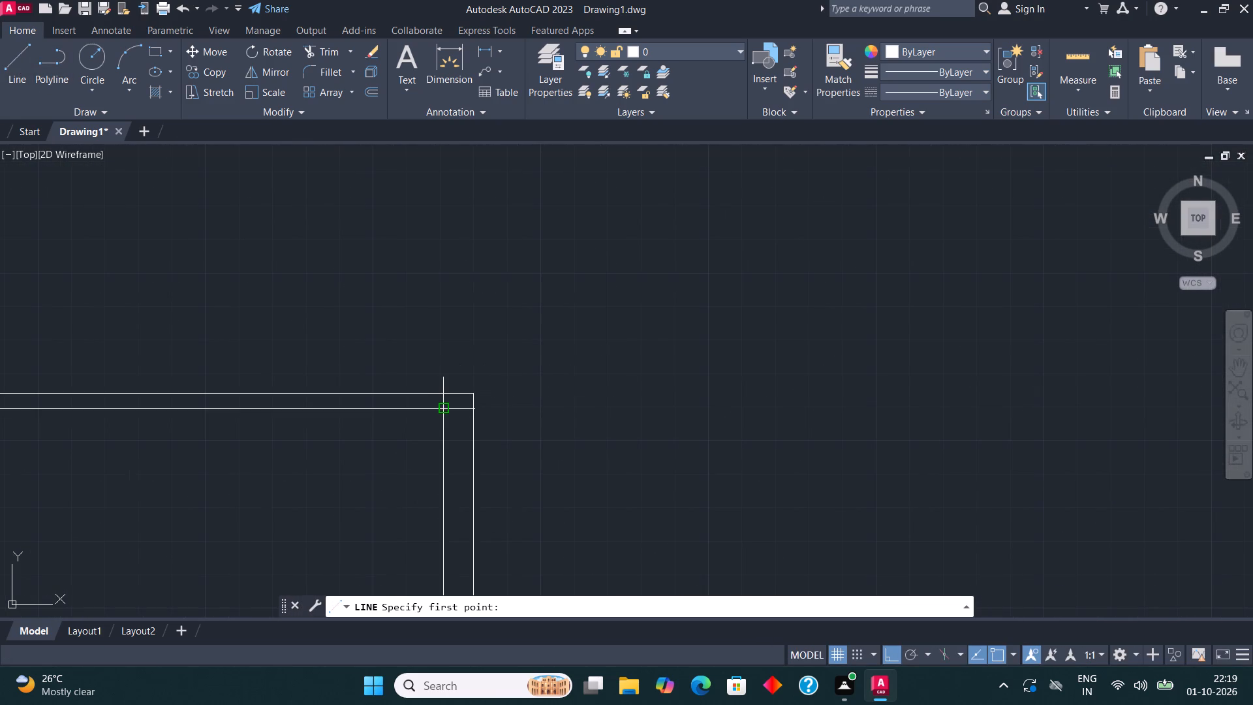
left_click(443, 407)
left_click(447, 391)
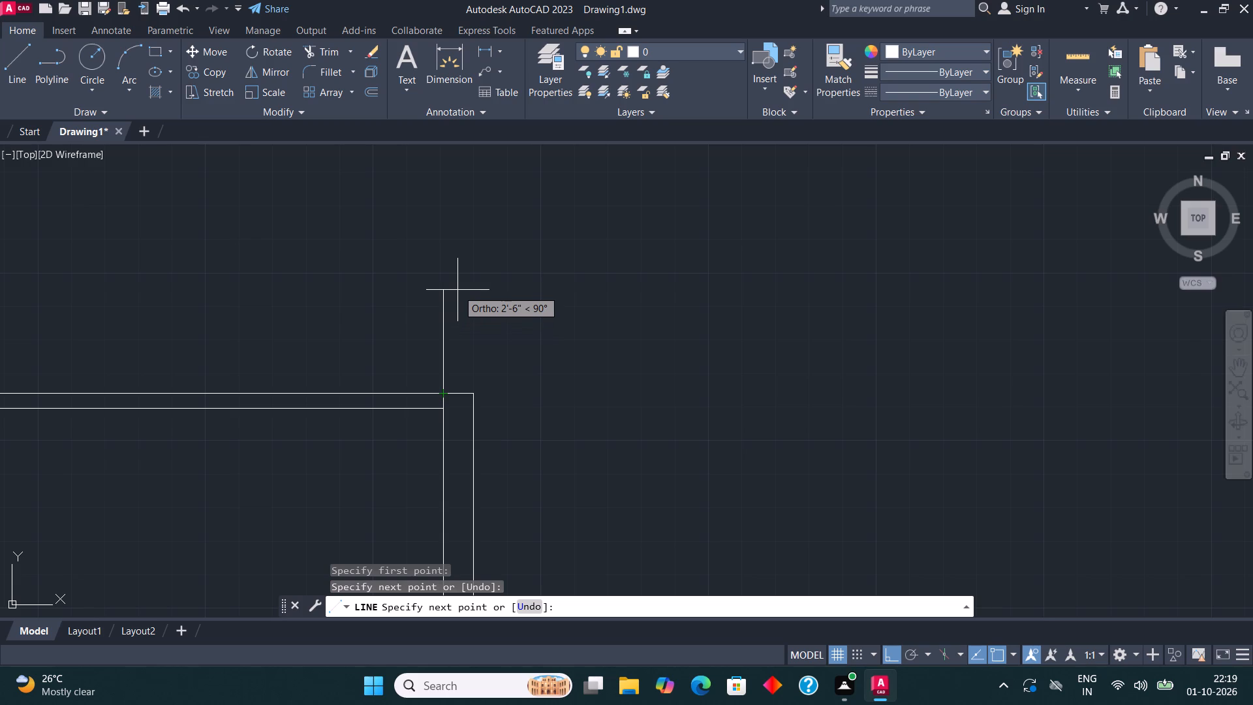
type("10'")
type("4.5\"")
key("Return")
scroll(459, 311, "down", 5)
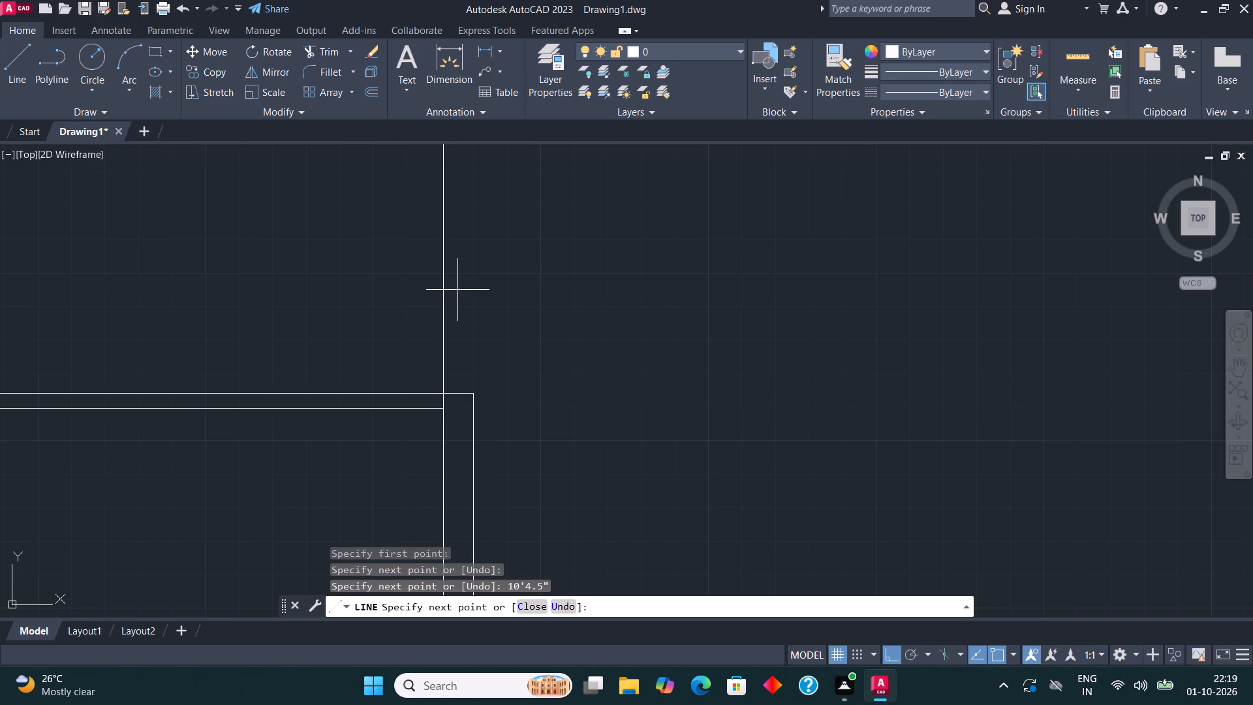
middle_click_drag(461, 334, 451, 397)
type("11'")
key("Return")
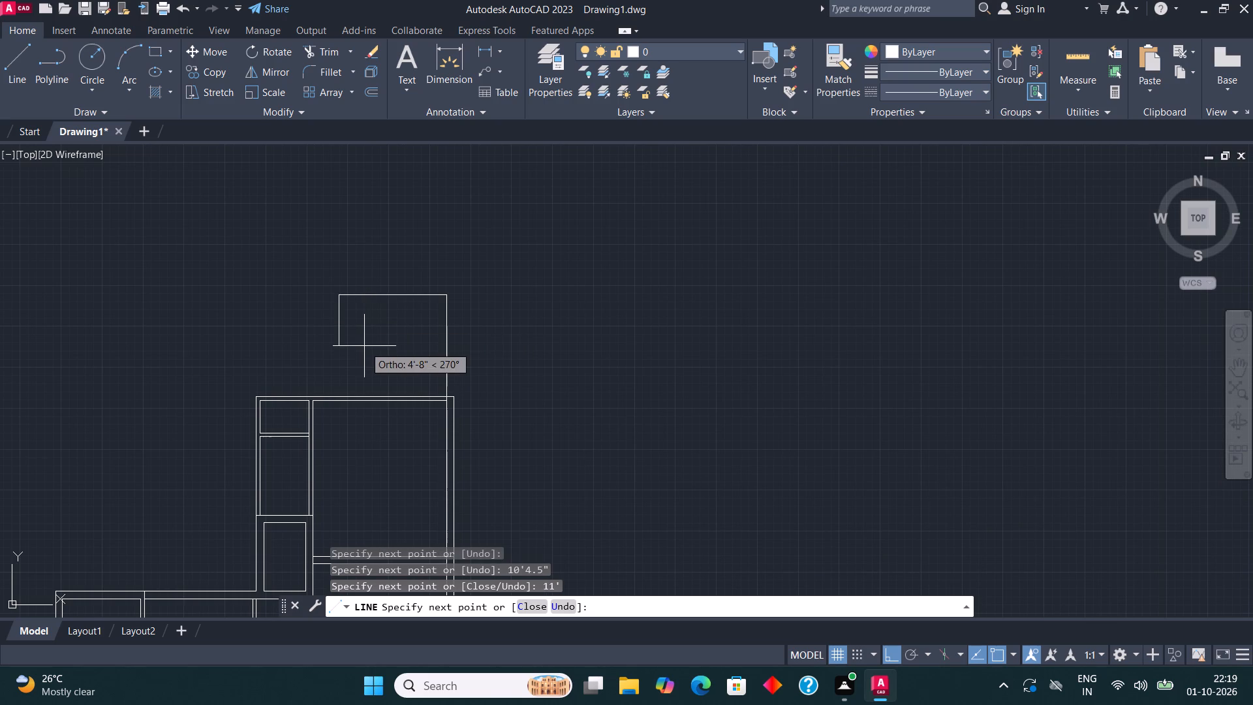
type("10'4.5\"")
key("Return")
key("Escape")
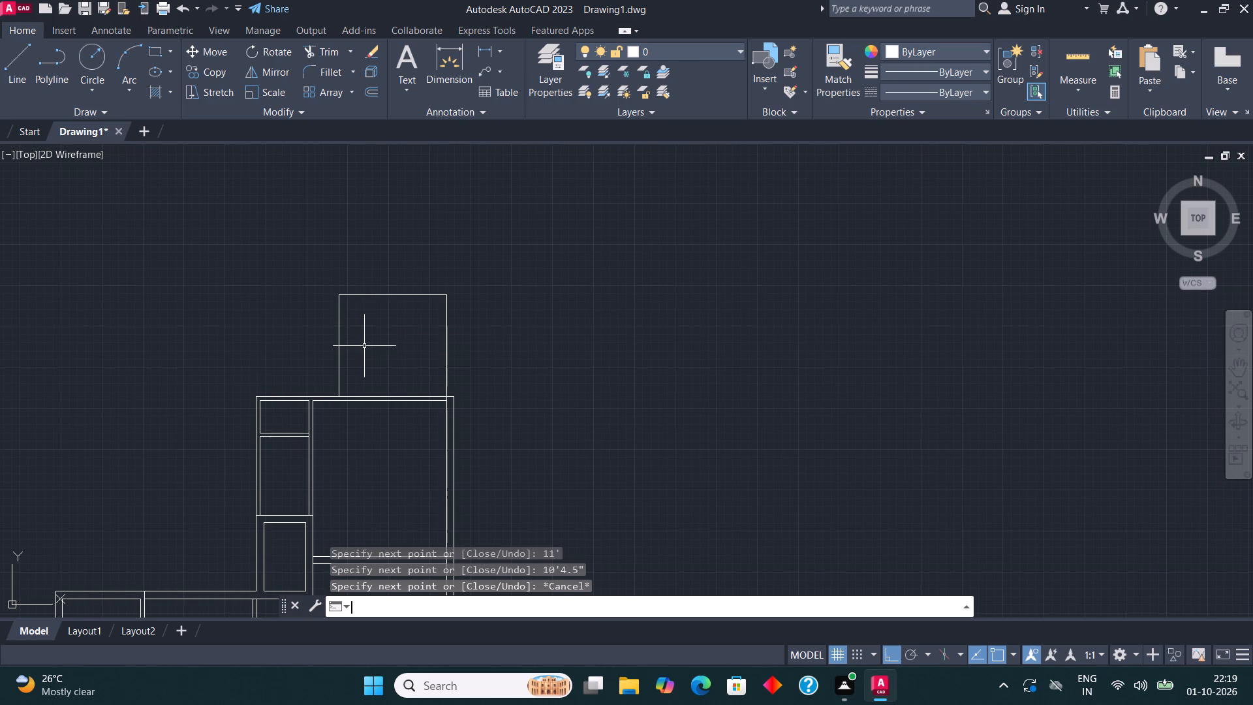
Offset the new upper room's right vertical line 9" outward.
middle_click_drag(371, 334, 422, 354)
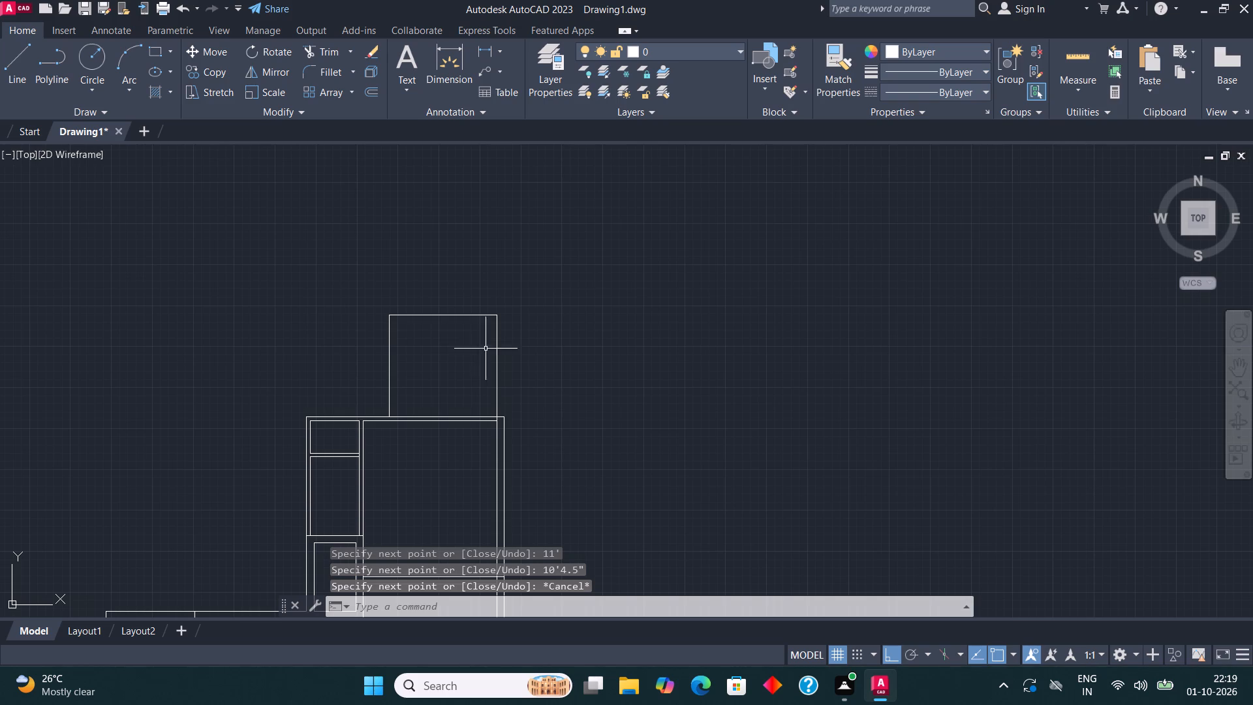
scroll(503, 381, "up", 1)
left_click(504, 376)
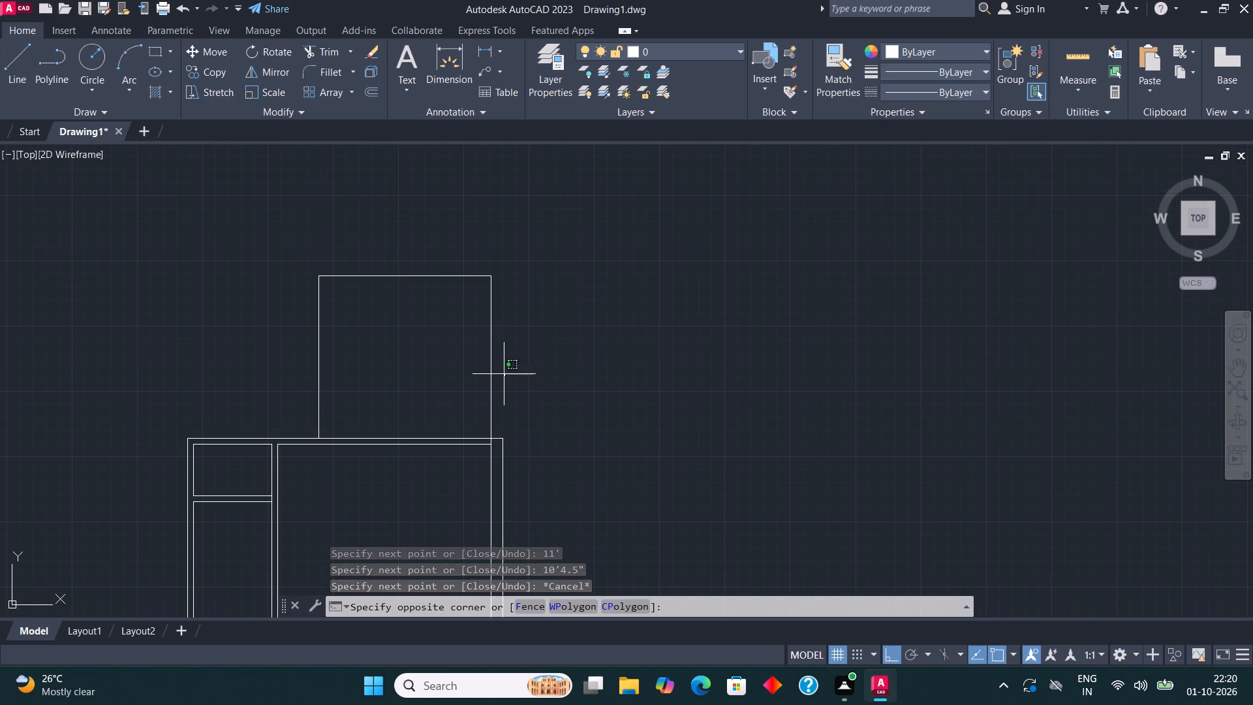
left_click(296, 222)
left_click(370, 93)
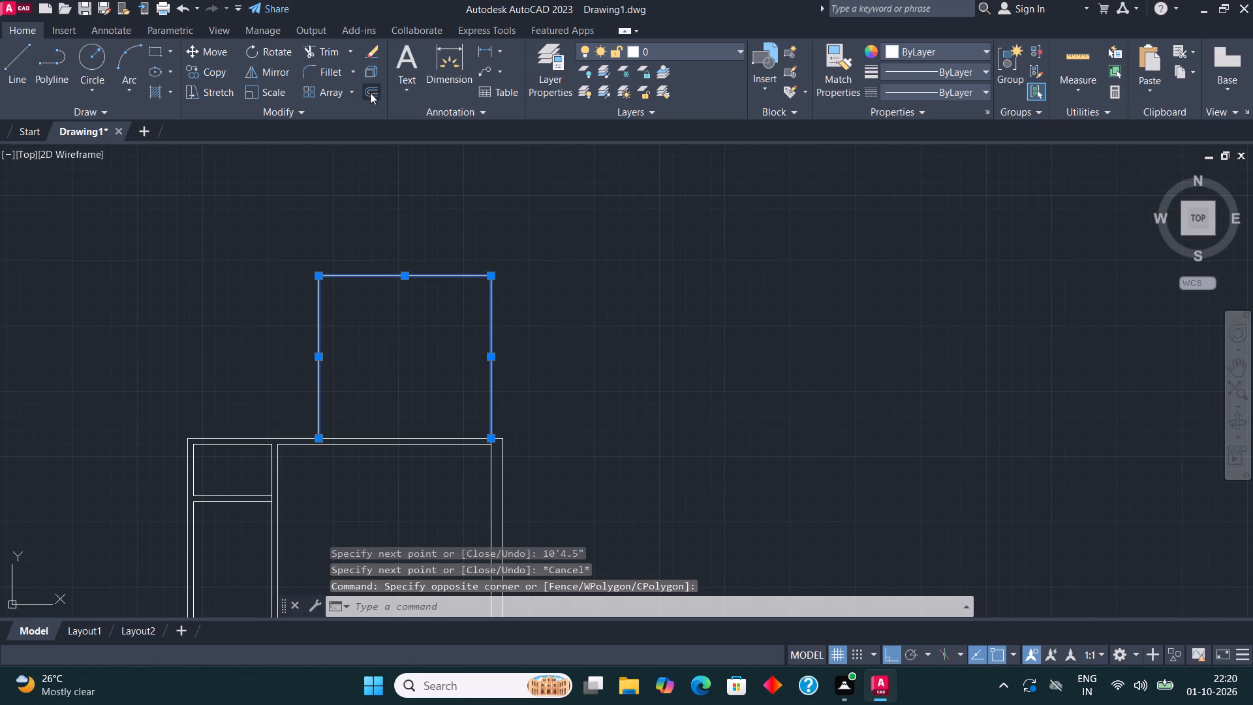
left_click(492, 366)
type("9\"")
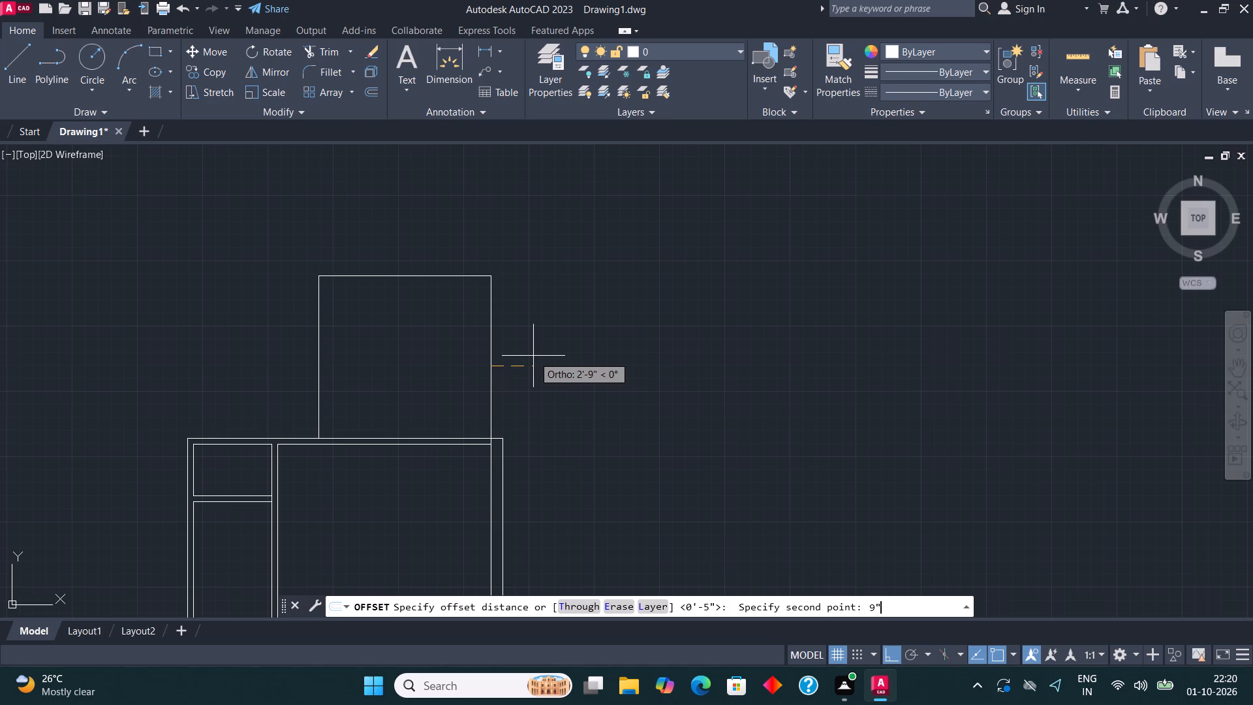
key("Return")
left_click(490, 344)
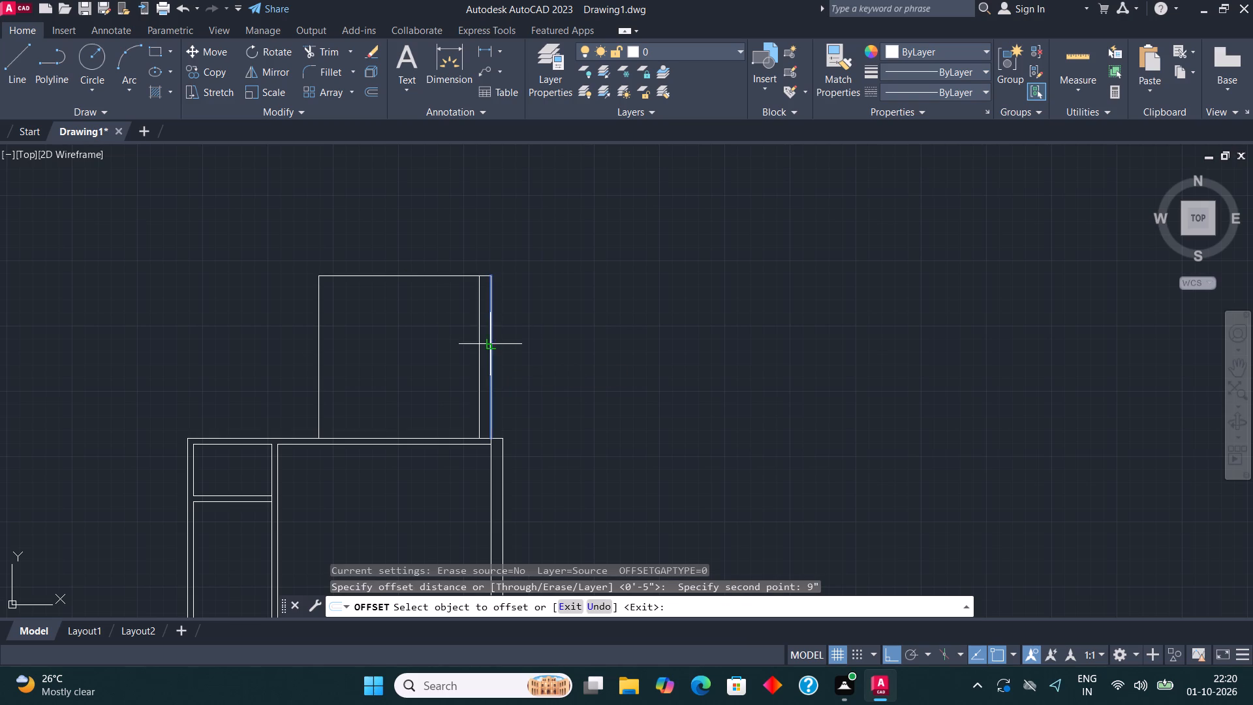
left_click(553, 332)
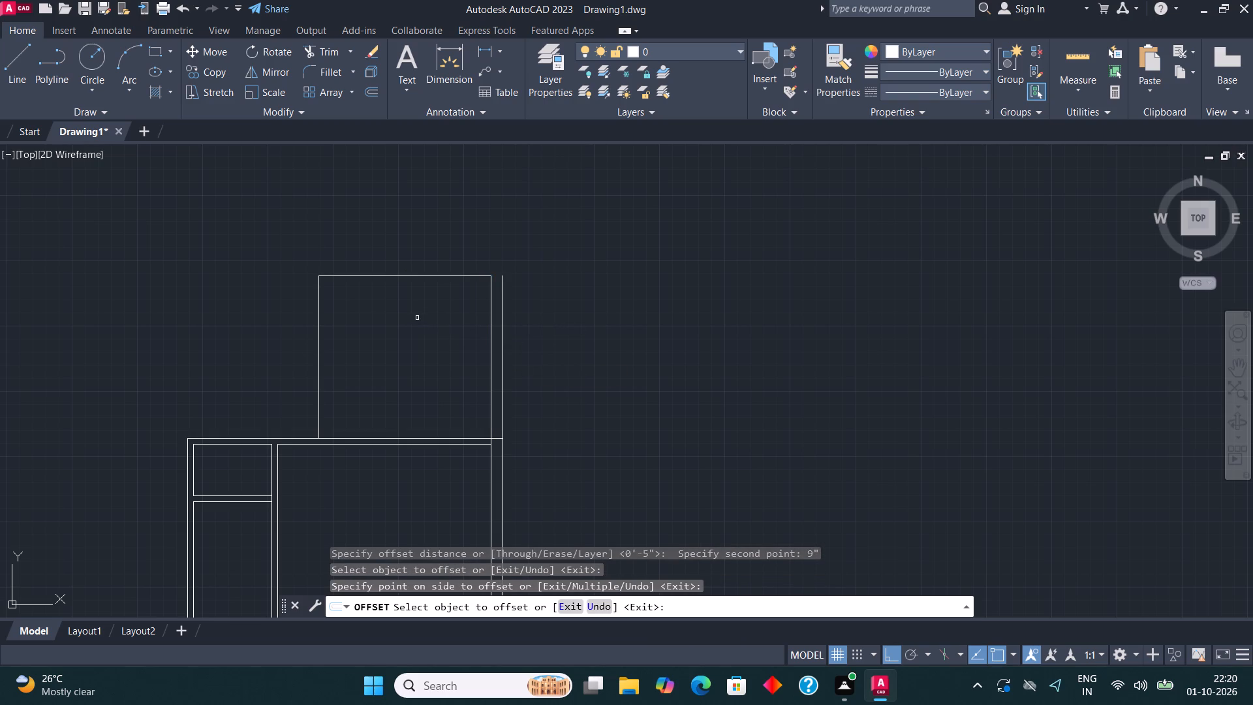
key("Escape")
Offset the new upper room's top line 4.5" outward, above the room.
left_click(373, 89)
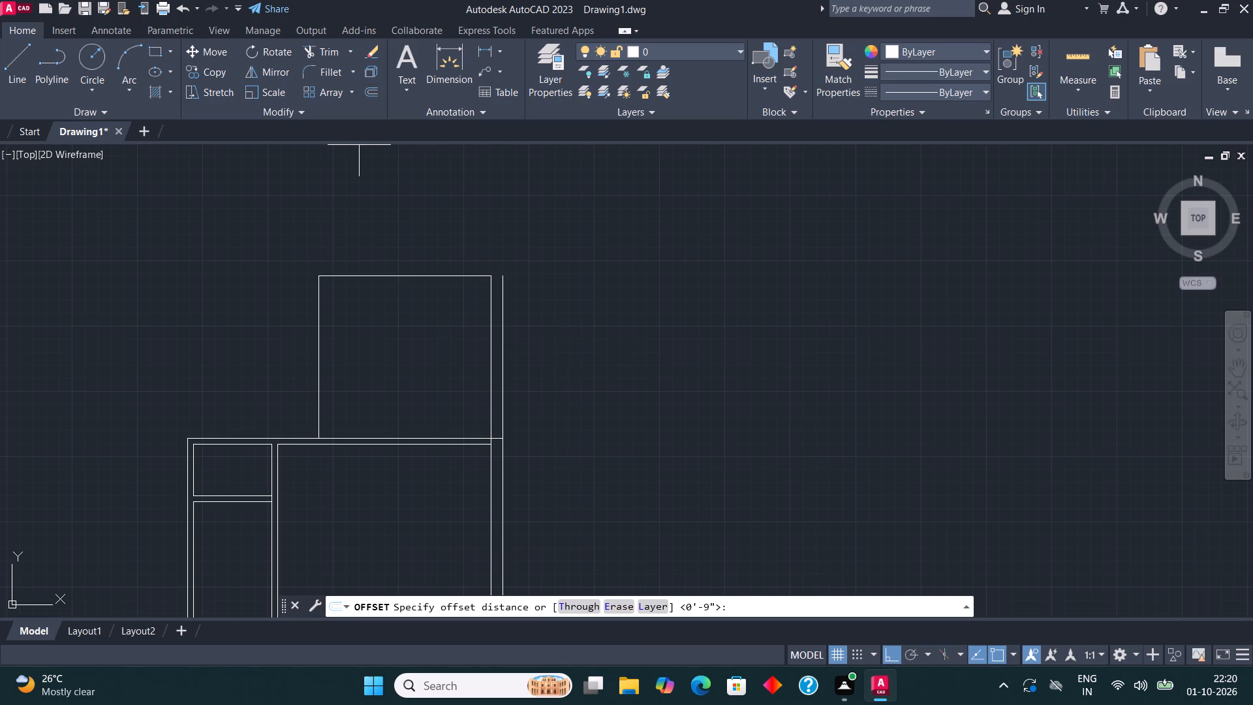
left_click(401, 272)
type("4.5\"")
key("Return")
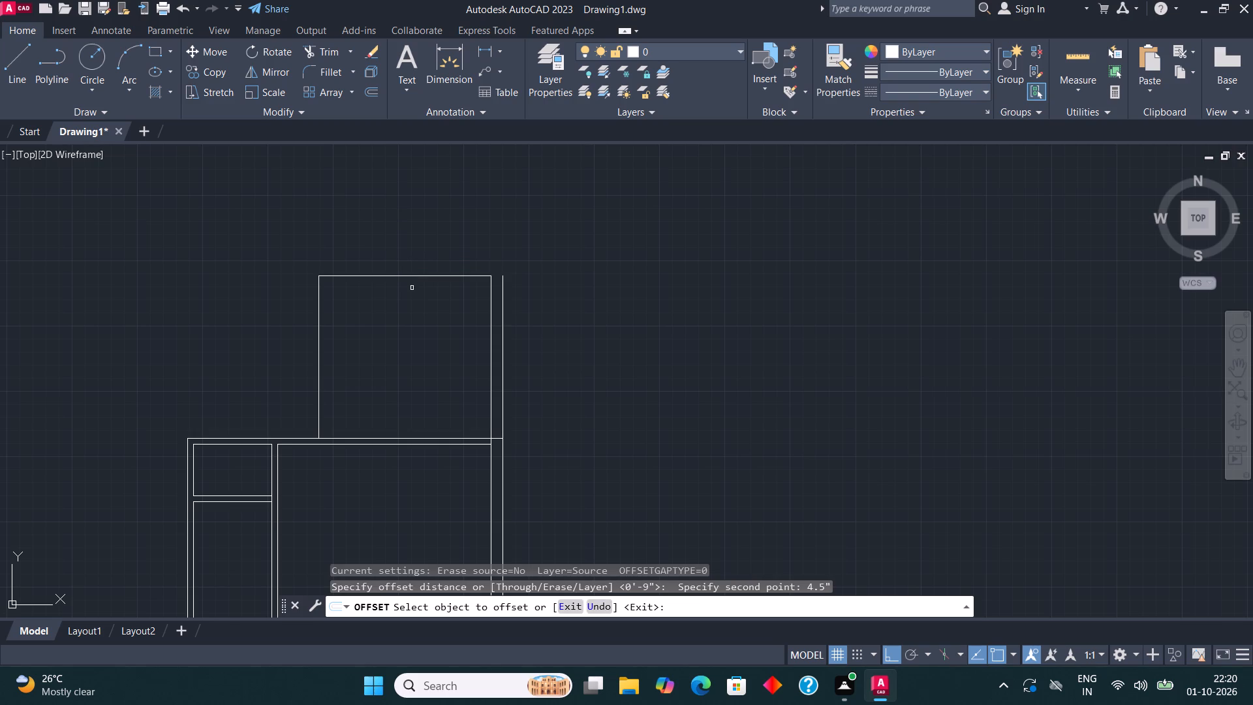
left_click(412, 275)
left_click(414, 244)
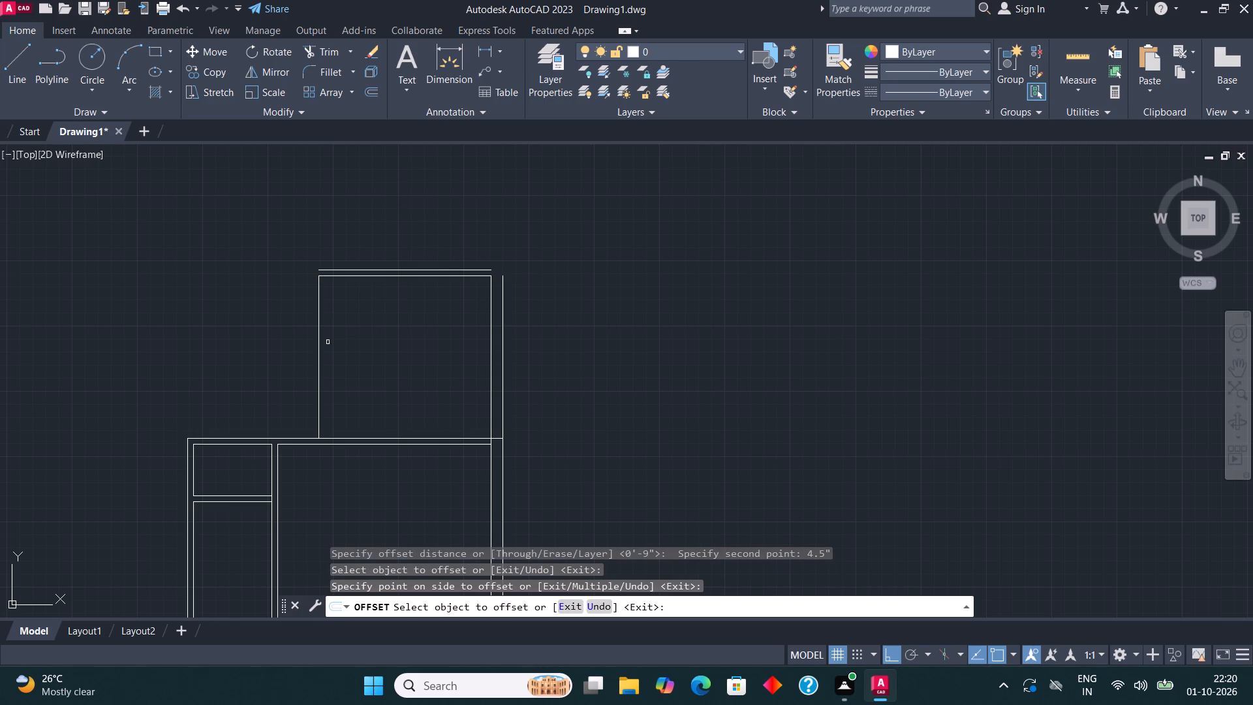
Fillet the new room's outer top and outer right lines into a closed top-right corner.
left_click(318, 72)
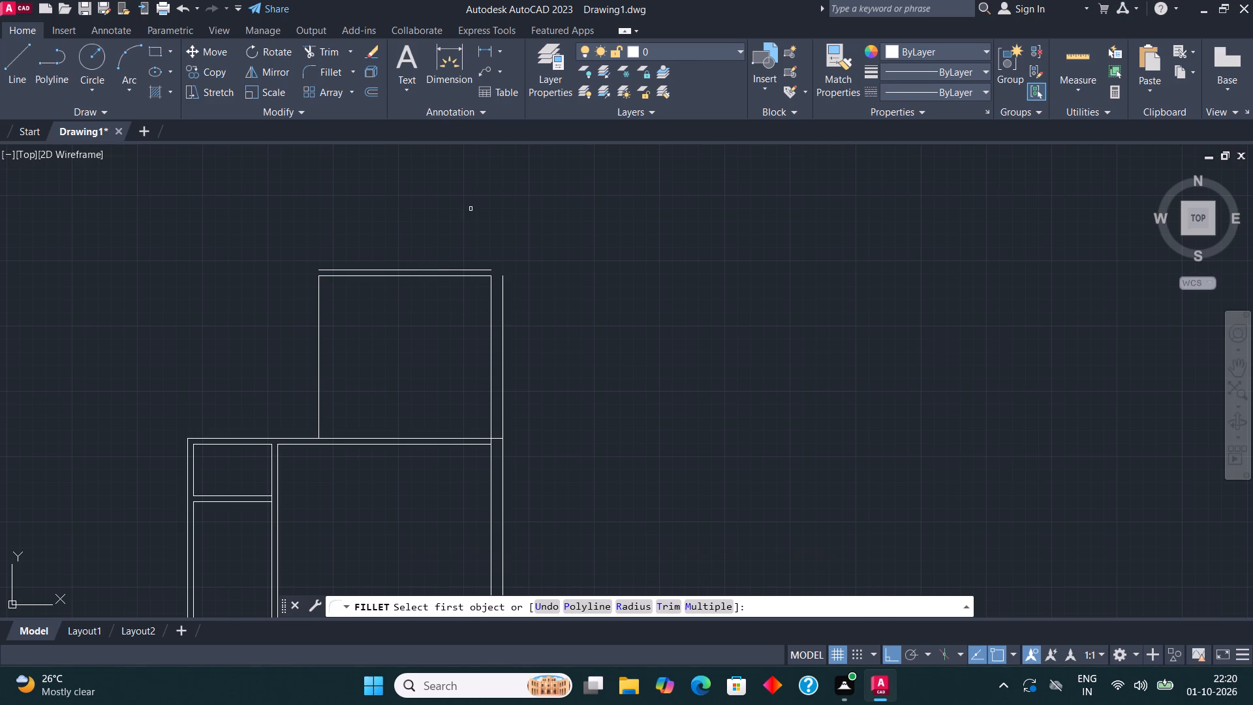
left_click(486, 266)
left_click(486, 270)
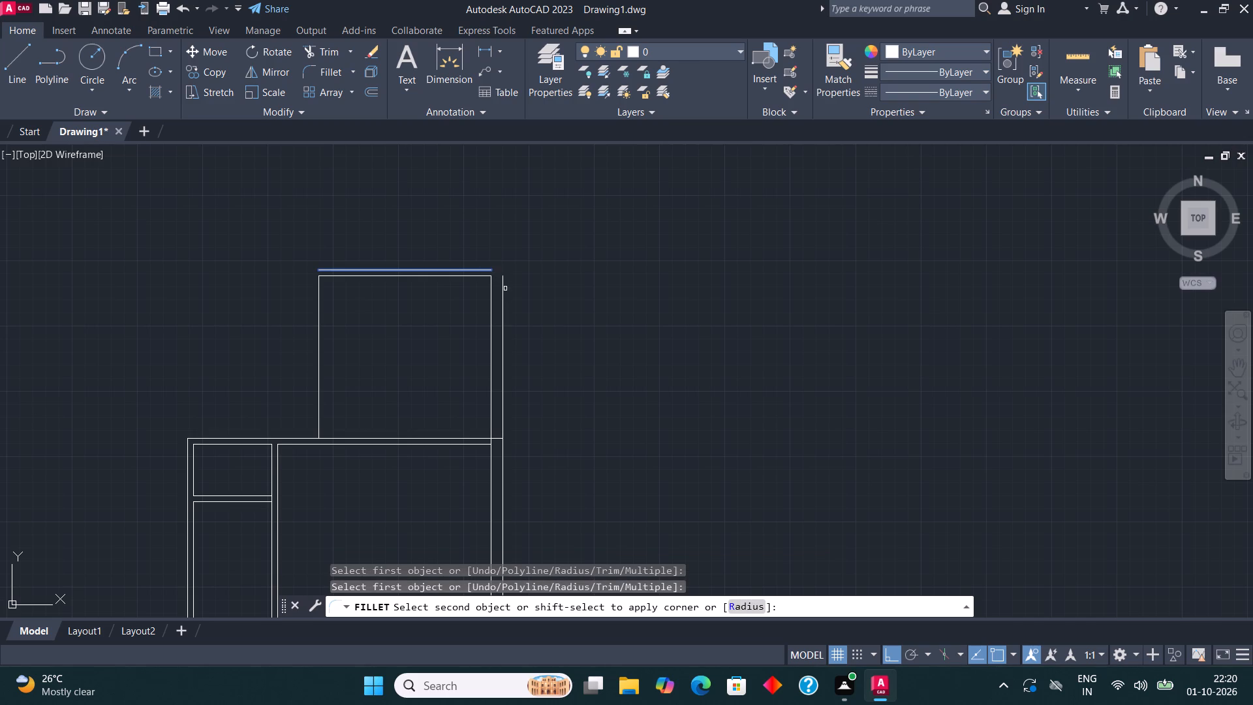
left_click(504, 290)
Draw a side space from the room's outer bottom-right corner: 3' right, 10'4.5" up, and back to the room's inner top-right corner.
left_click(22, 67)
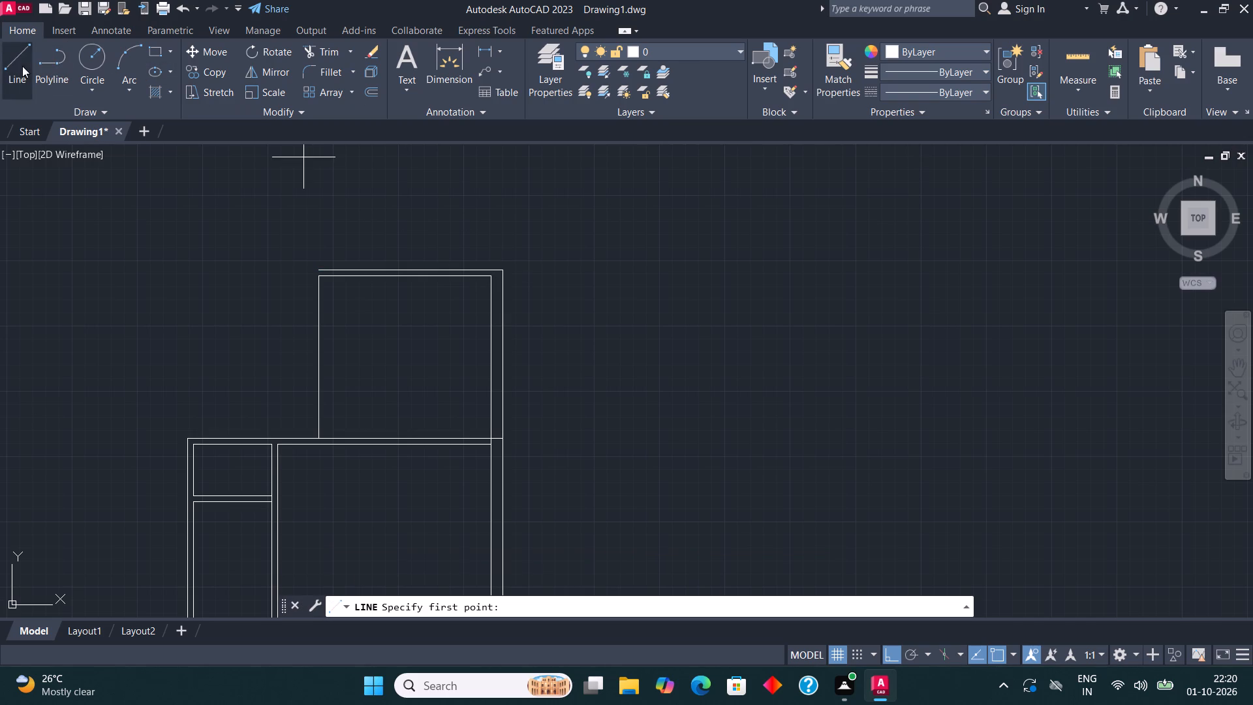
middle_click_drag(512, 471, 472, 425)
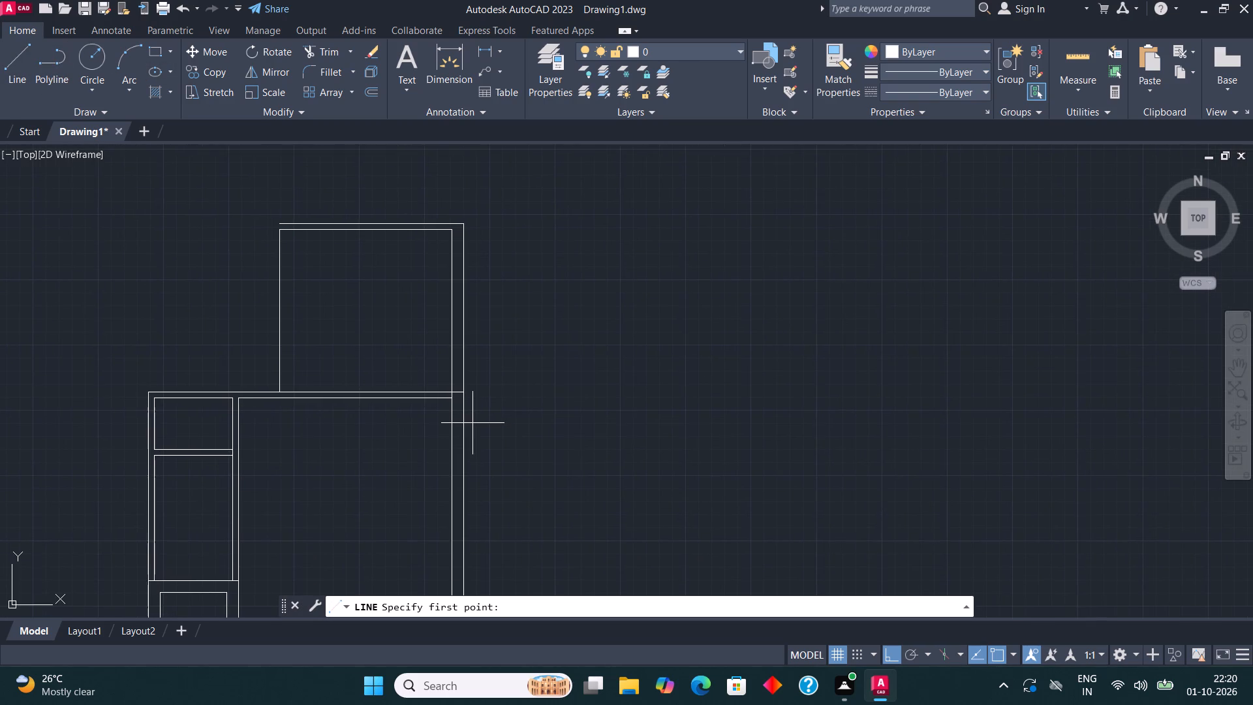
scroll(472, 423, "up", 1)
left_click(463, 377)
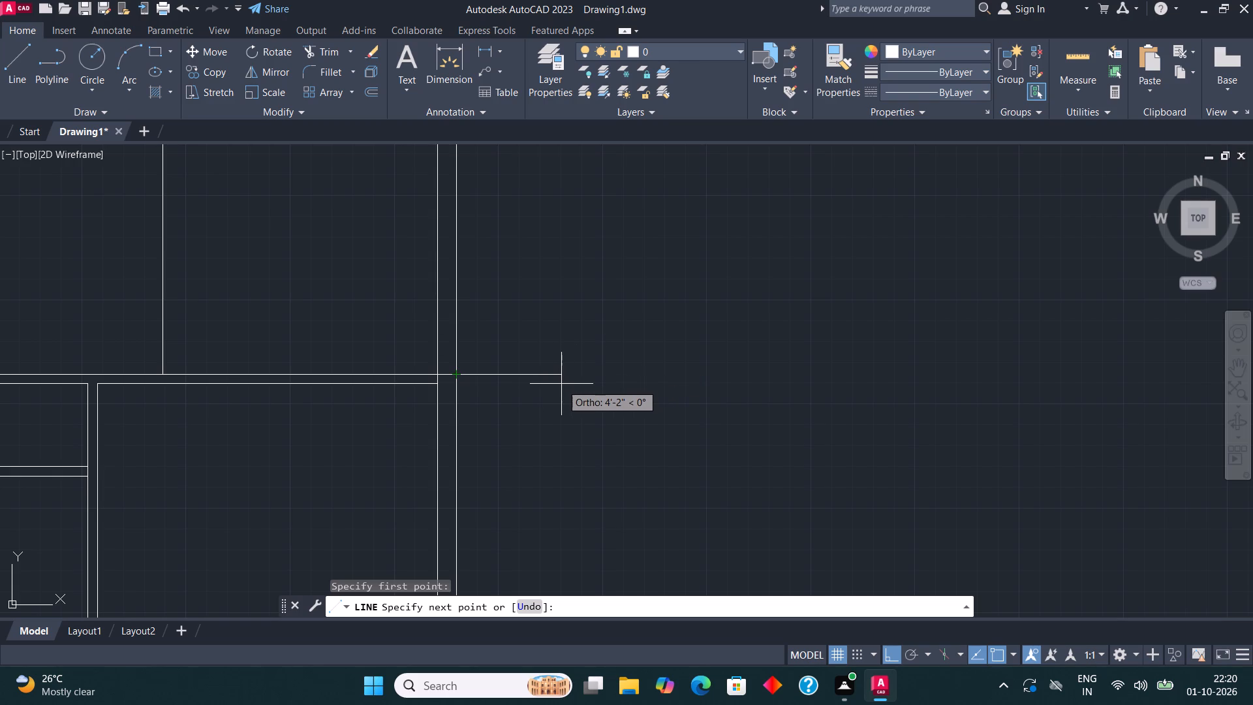
type("3'")
key("Return")
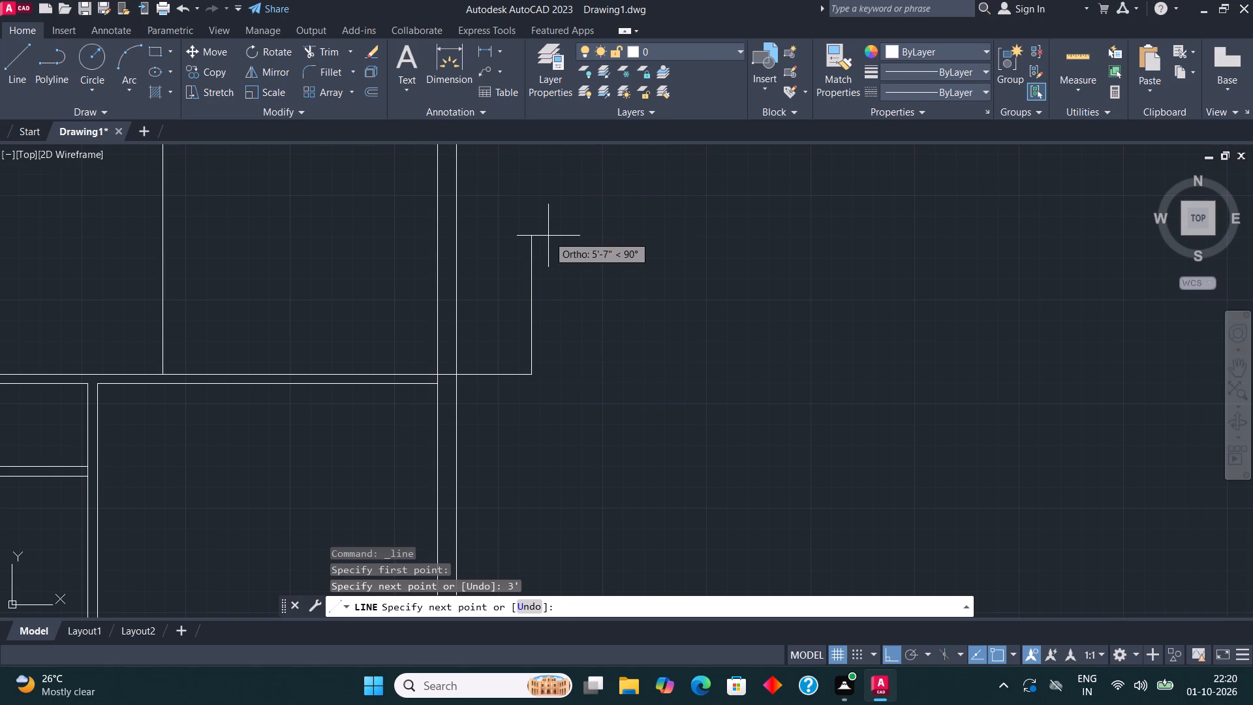
type("10'4.5\"")
key("Return")
scroll(548, 236, "down", 3)
middle_click_drag(545, 241, 533, 355)
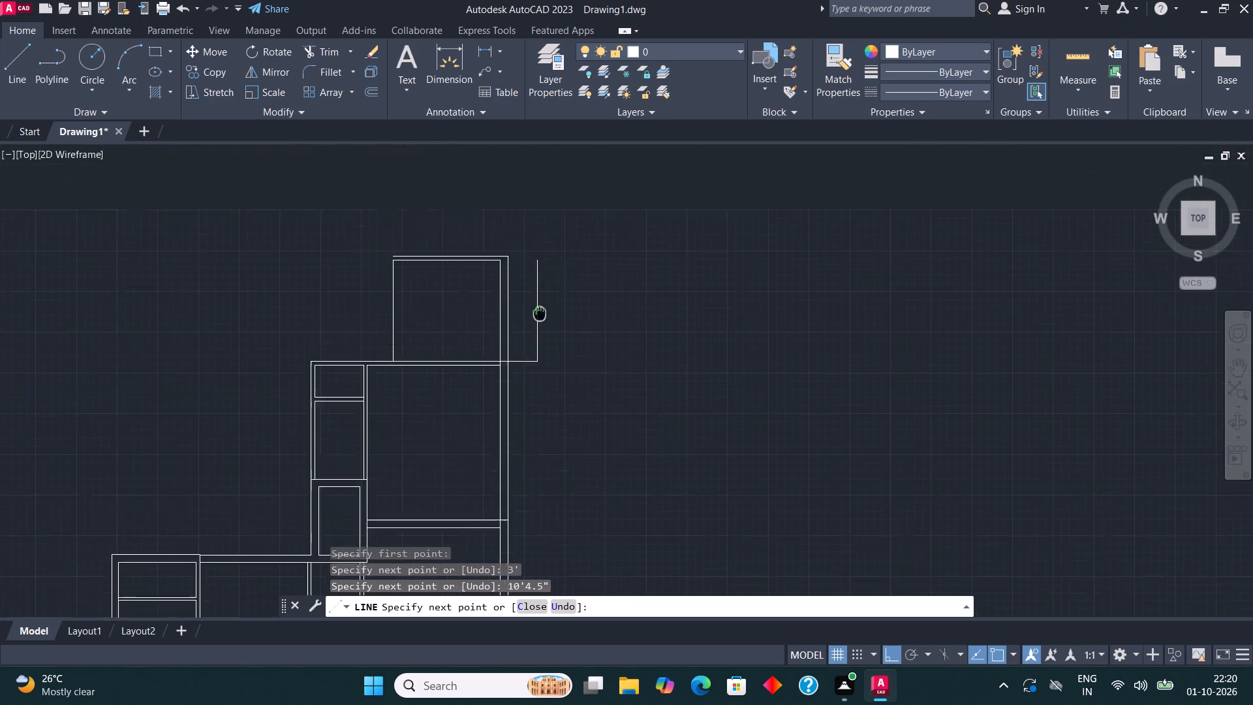
middle_click_drag(533, 355, 522, 408)
scroll(504, 383, "up", 3)
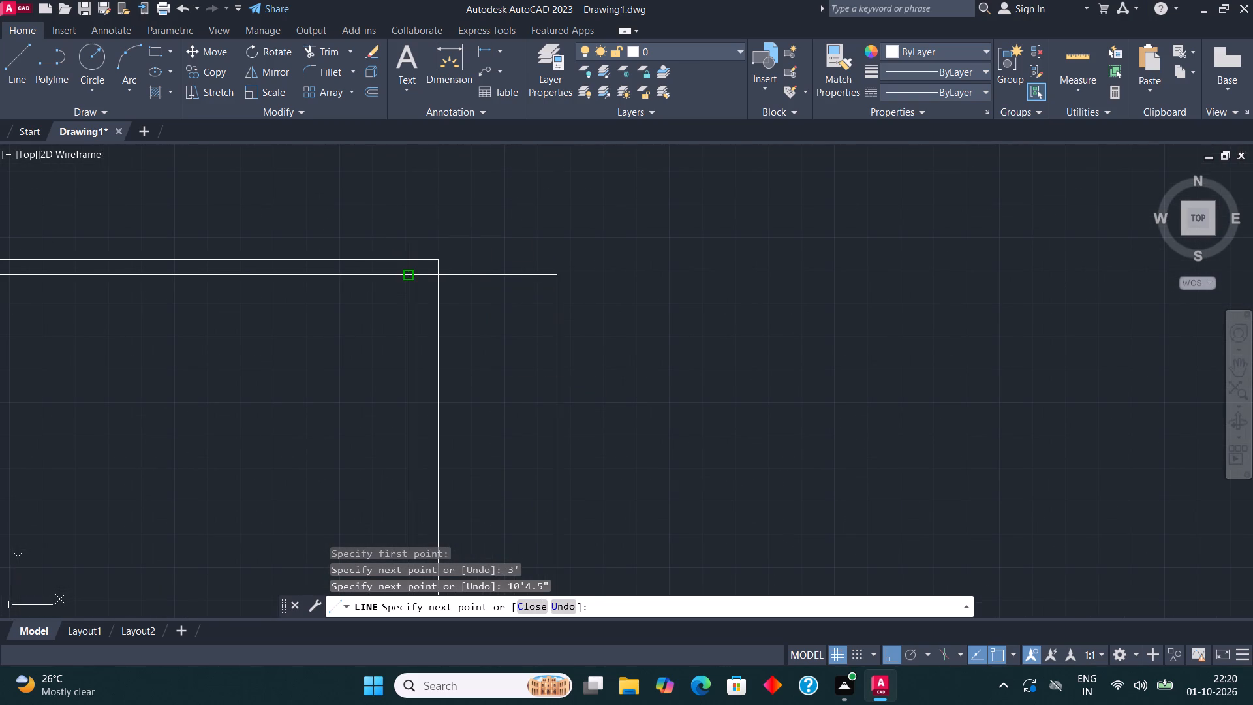
left_click(409, 276)
key("Escape")
Offset the 3' side space's right, bottom and top lines 9" outward.
middle_click_drag(621, 324, 617, 198)
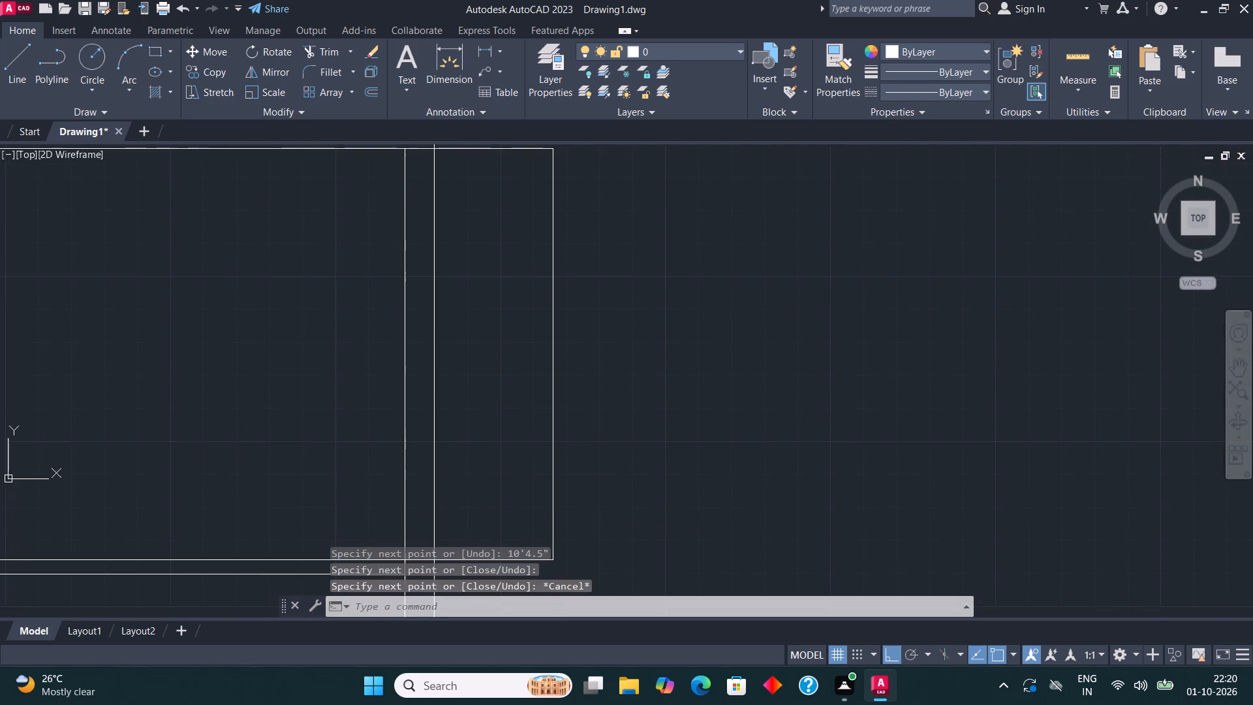
scroll(607, 351, "down", 1)
left_click(591, 479)
left_click(519, 198)
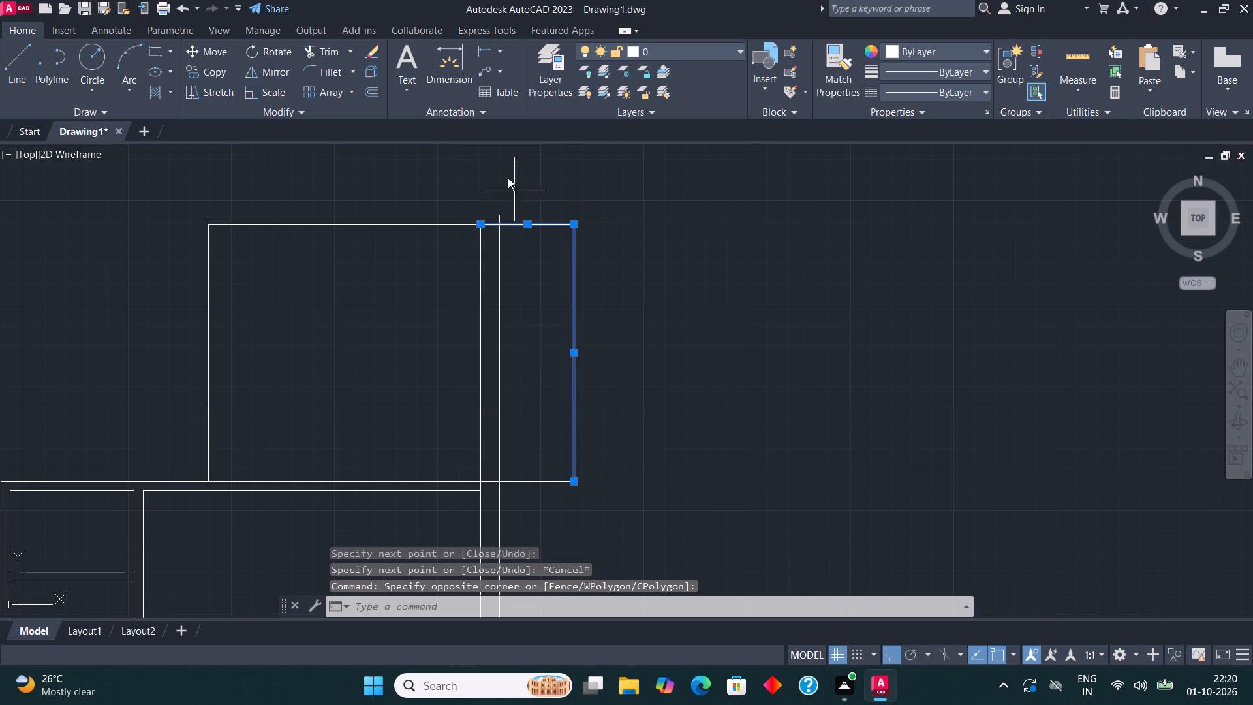
left_click(372, 90)
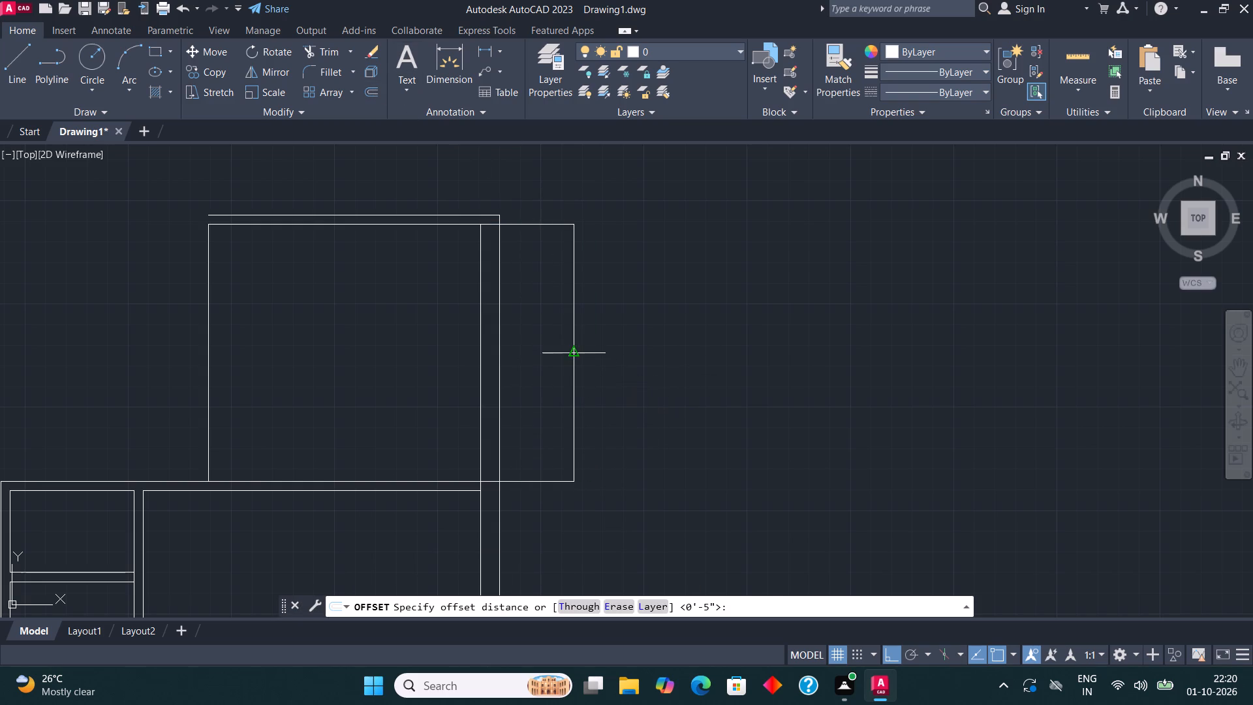
left_click(575, 353)
type("9\"")
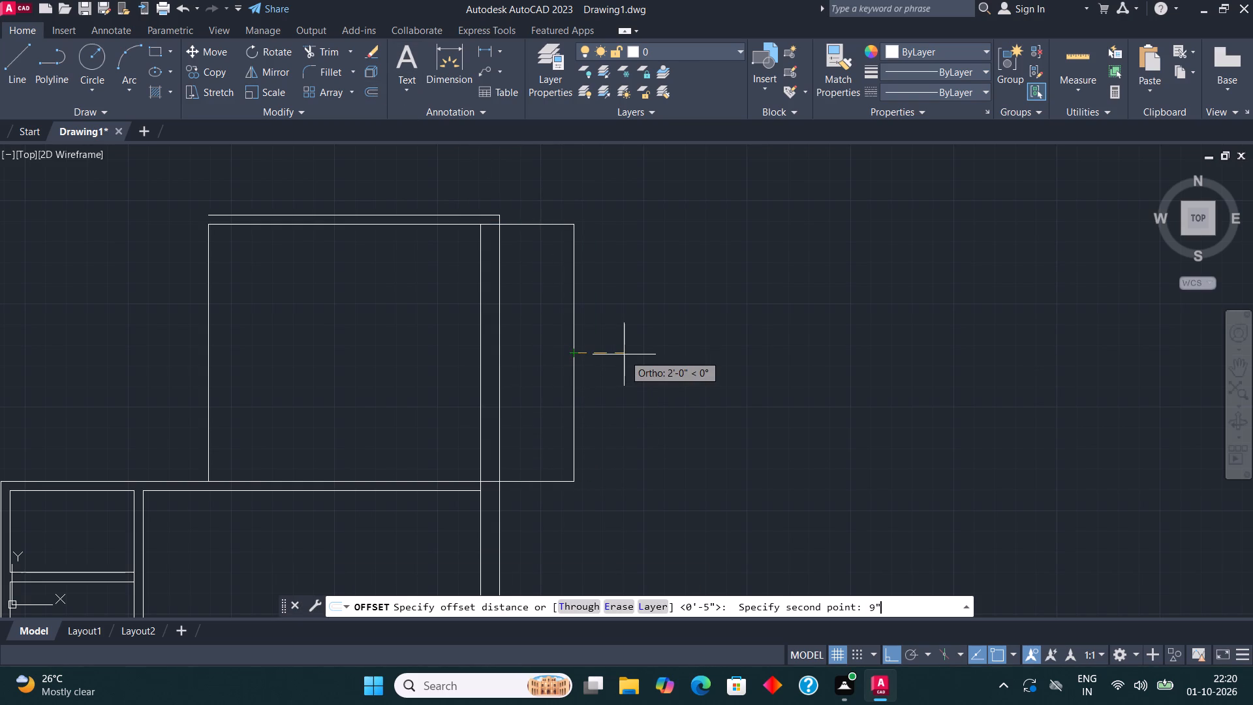
key("Return")
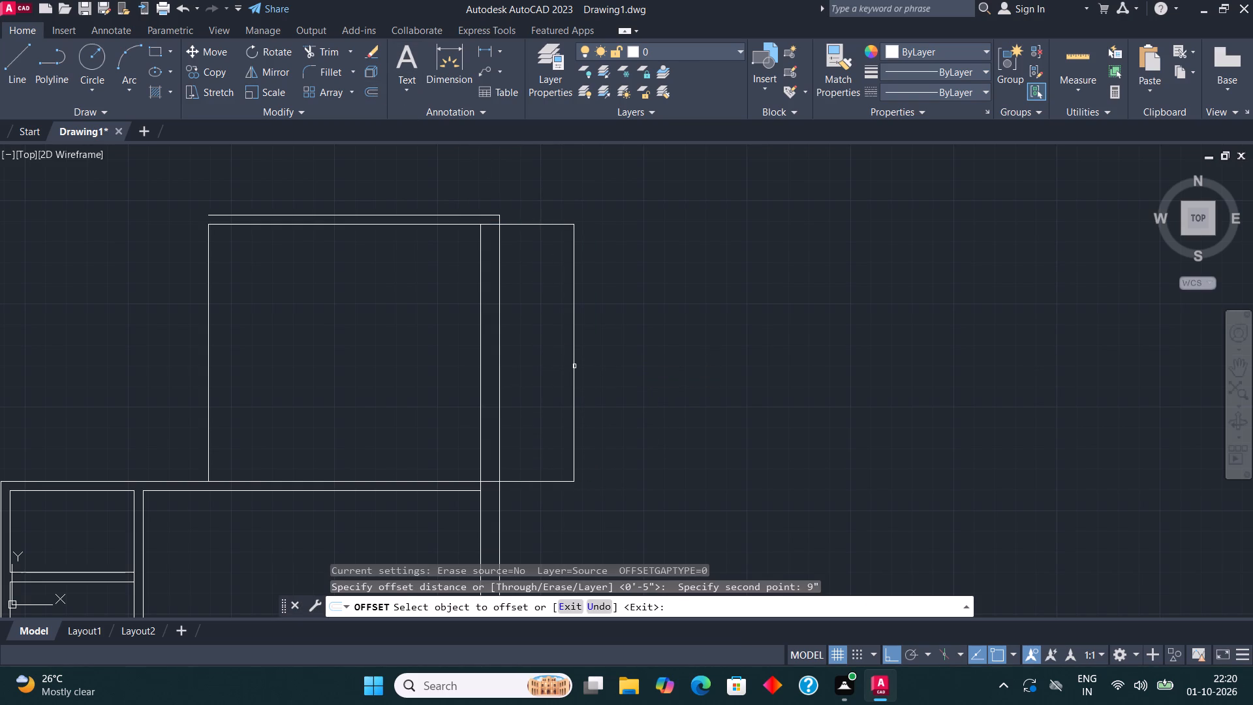
left_click(574, 366)
left_click(669, 349)
left_click(527, 481)
left_click(527, 509)
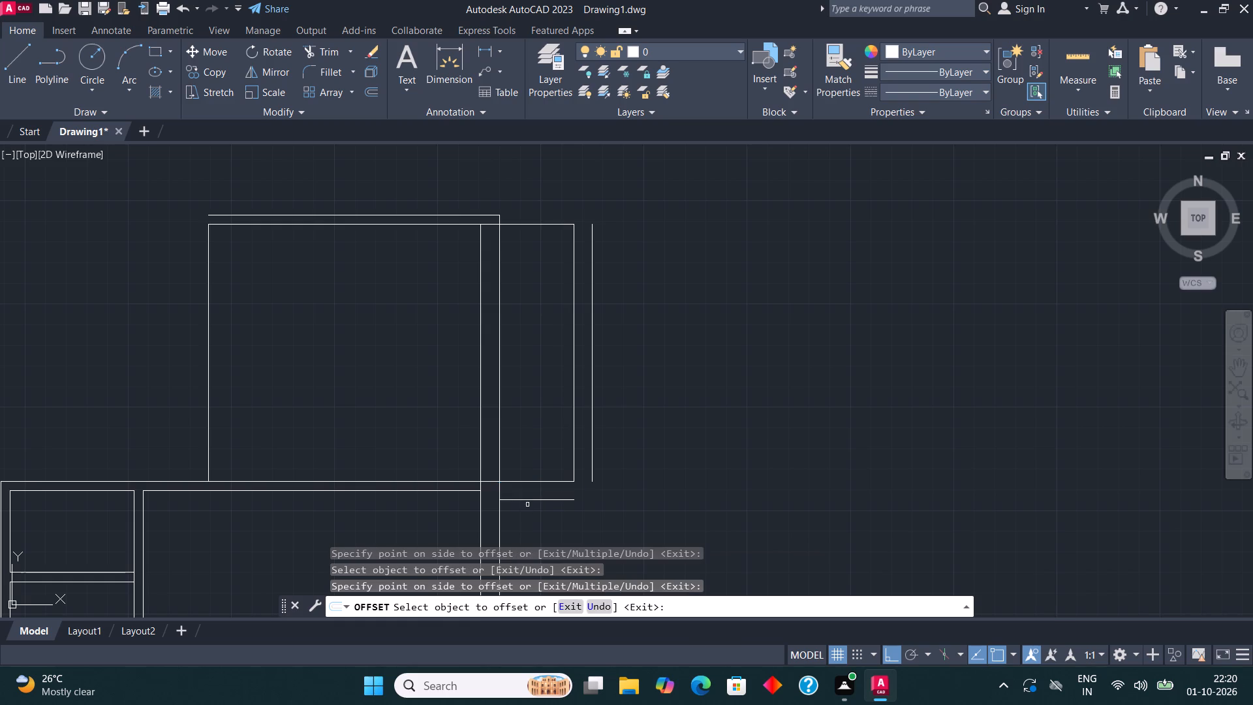
left_click(533, 225)
left_click(532, 199)
Fillet the side space's outer lines into closed corners at the top right and bottom right.
left_click(341, 69)
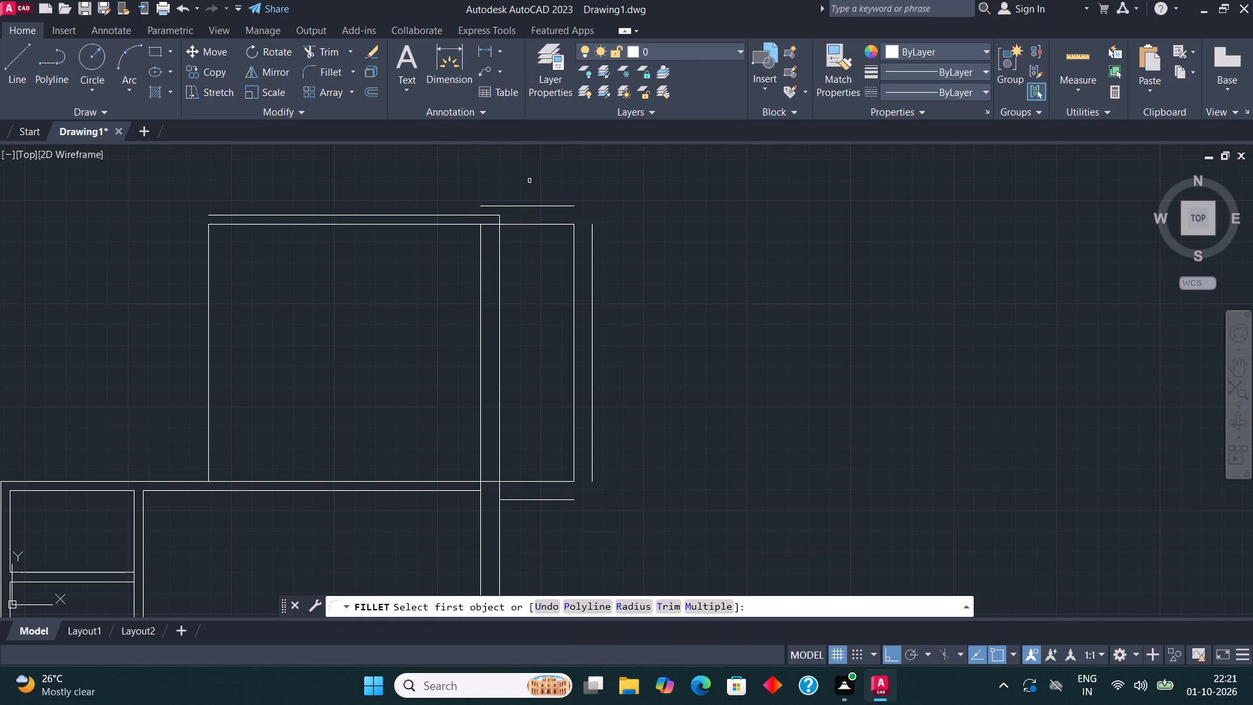
left_click(545, 204)
left_click(591, 248)
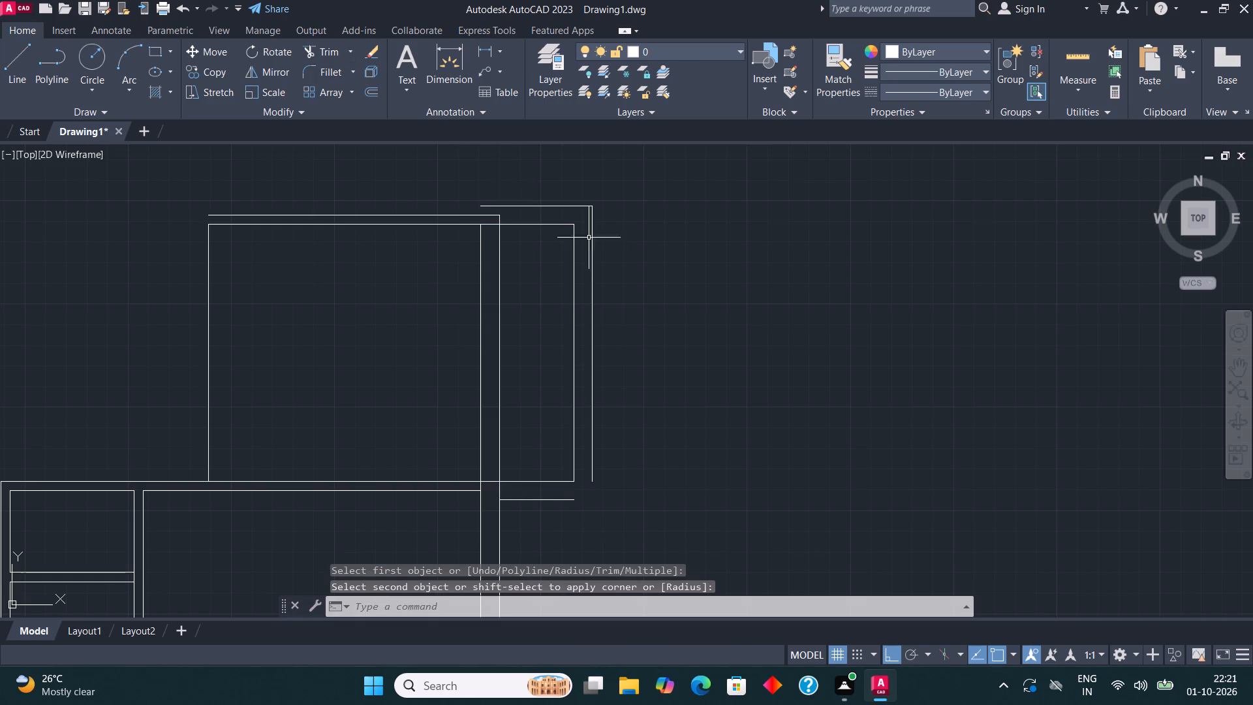
left_click(339, 73)
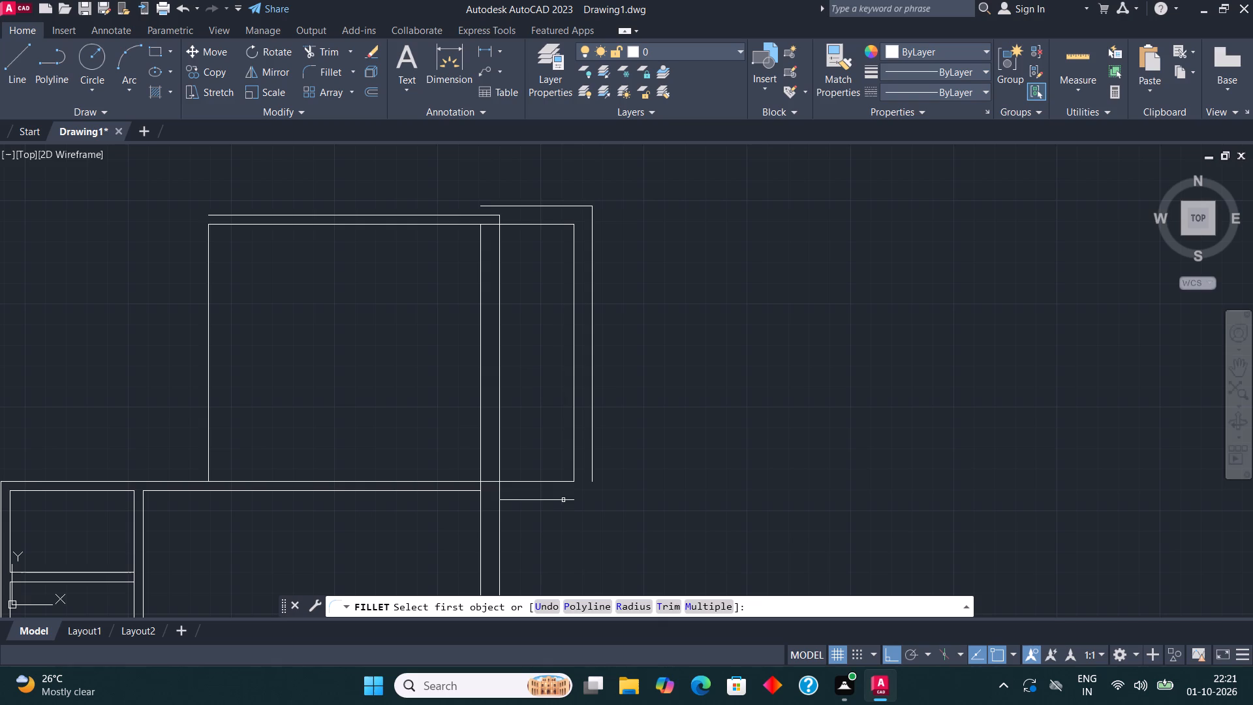
left_click(564, 499)
left_click(591, 477)
Draw a room above the 11' room, from its inner top-right corner: up to the outer top line, 11' up, 14' left, 11' down, and back right.
middle_click_drag(601, 243, 609, 285)
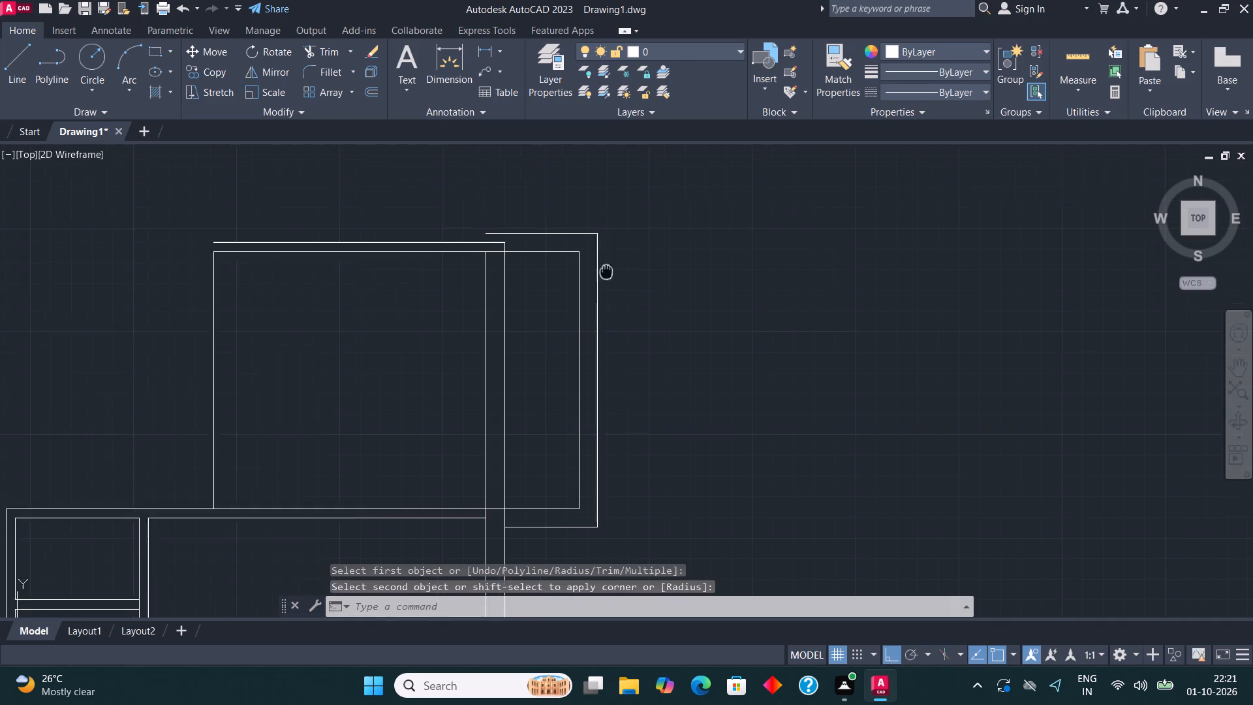
middle_click_drag(609, 285, 623, 358)
scroll(469, 339, "down", 2)
middle_click_drag(484, 321, 473, 433)
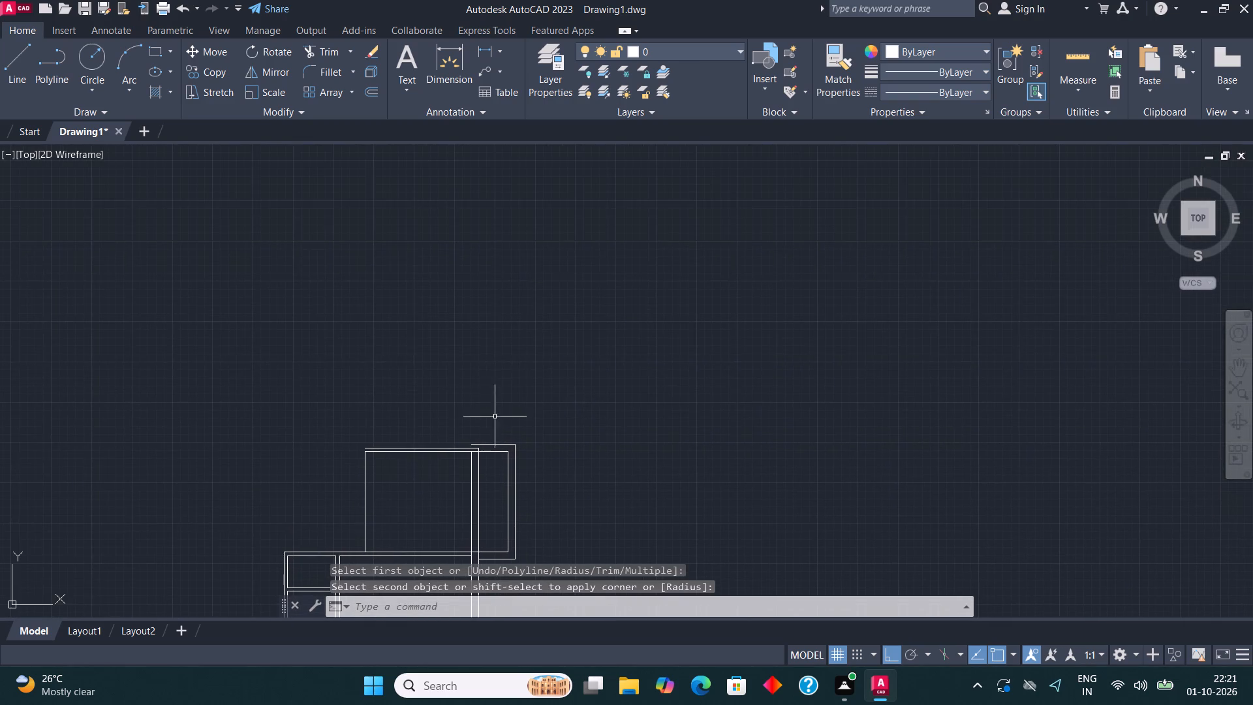
middle_click_drag(505, 416, 487, 353)
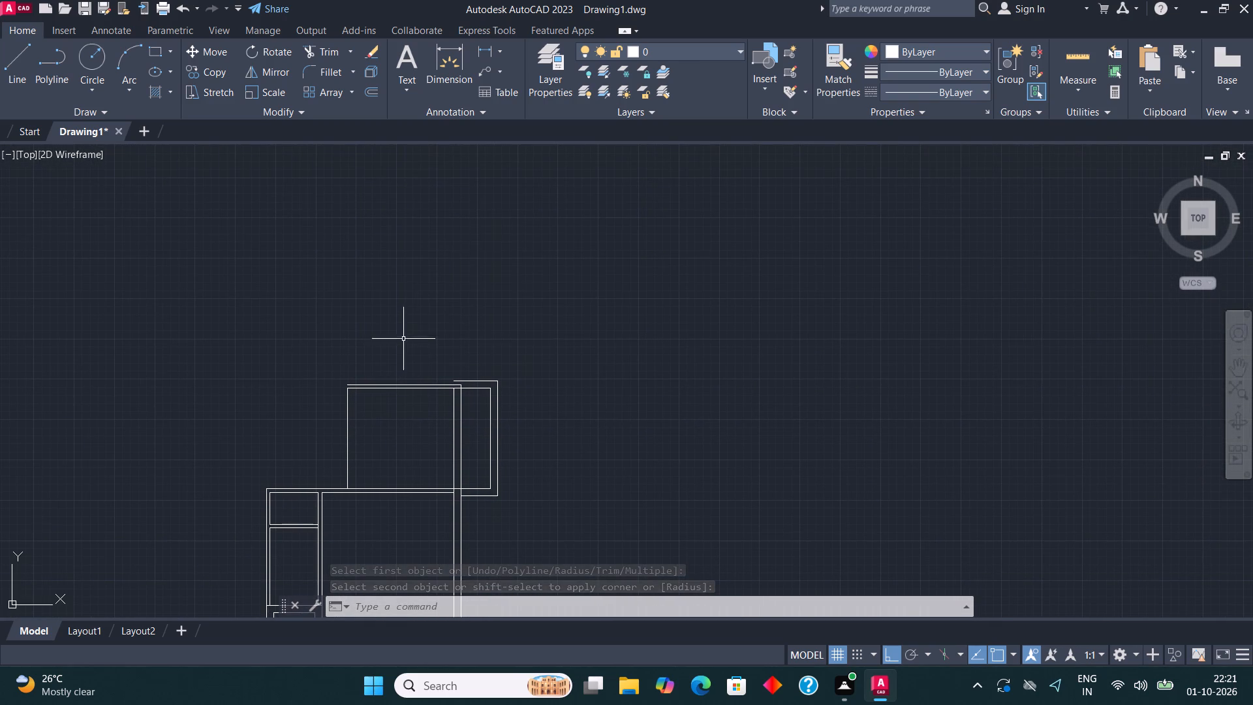
middle_click_drag(404, 341, 394, 369)
left_click(13, 70)
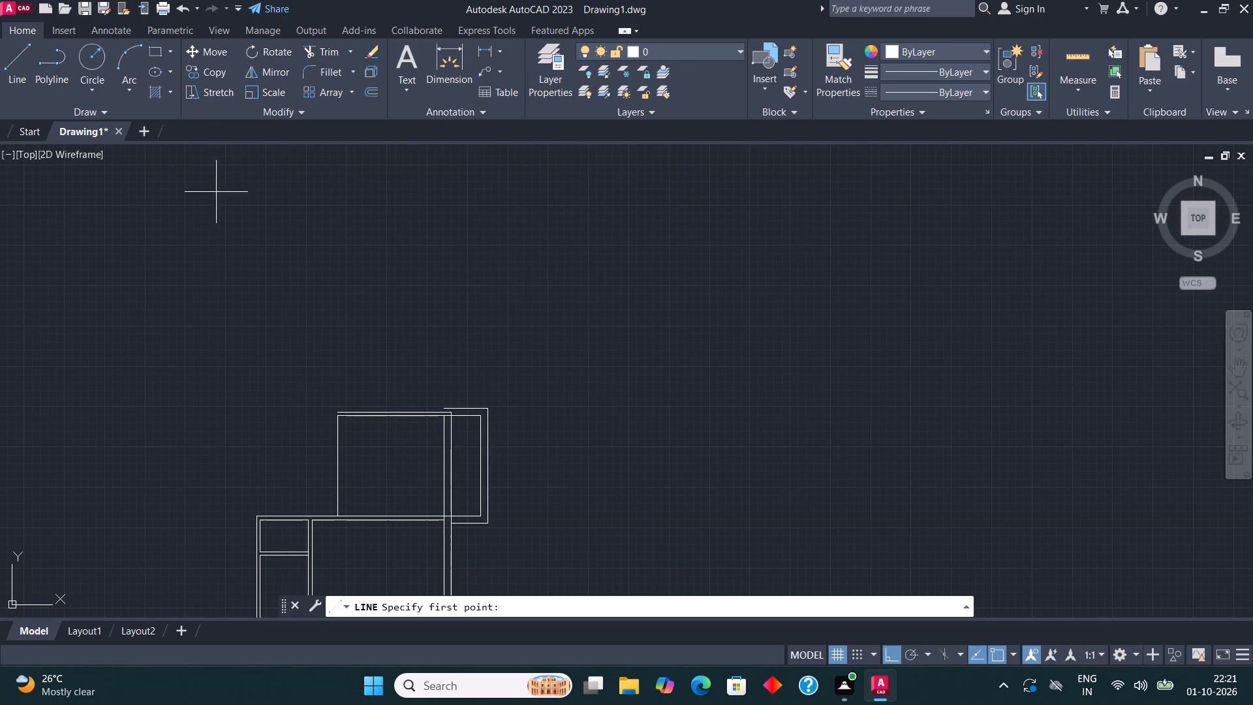
scroll(435, 425, "up", 3)
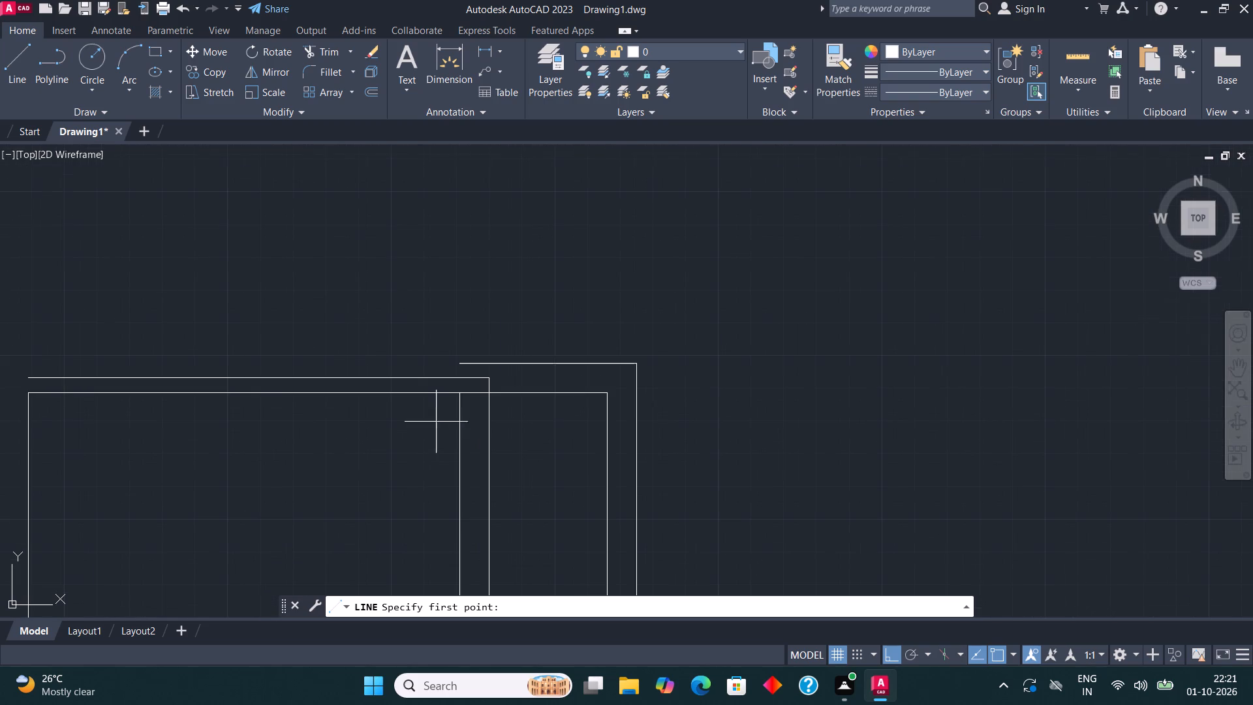
scroll(462, 381, "up", 2)
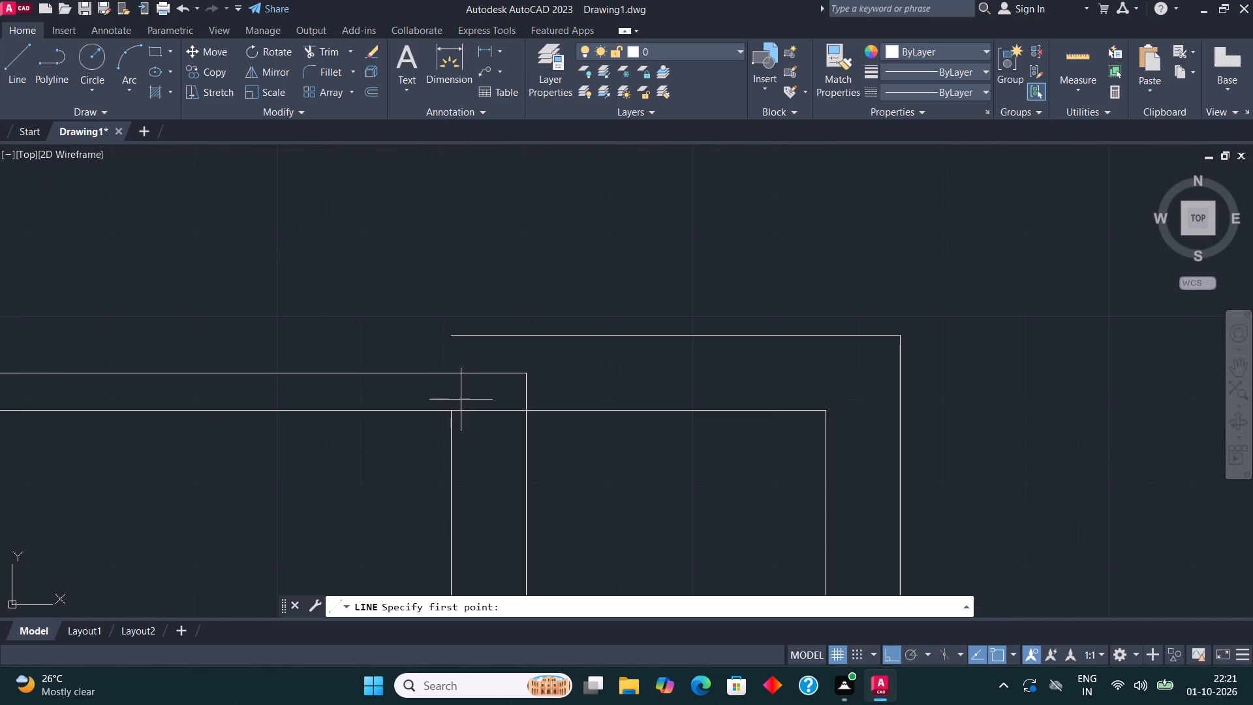
left_click(454, 409)
left_click(454, 379)
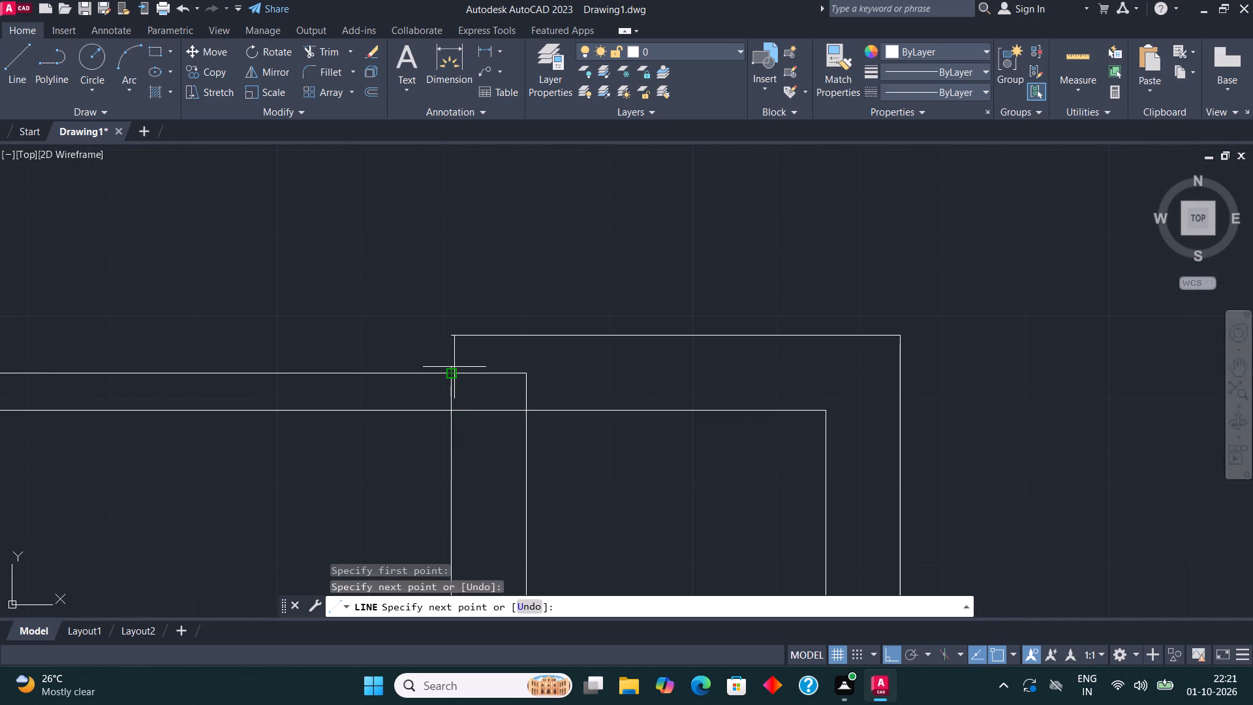
scroll(454, 367, "down", 2)
scroll(460, 285, "up", 2)
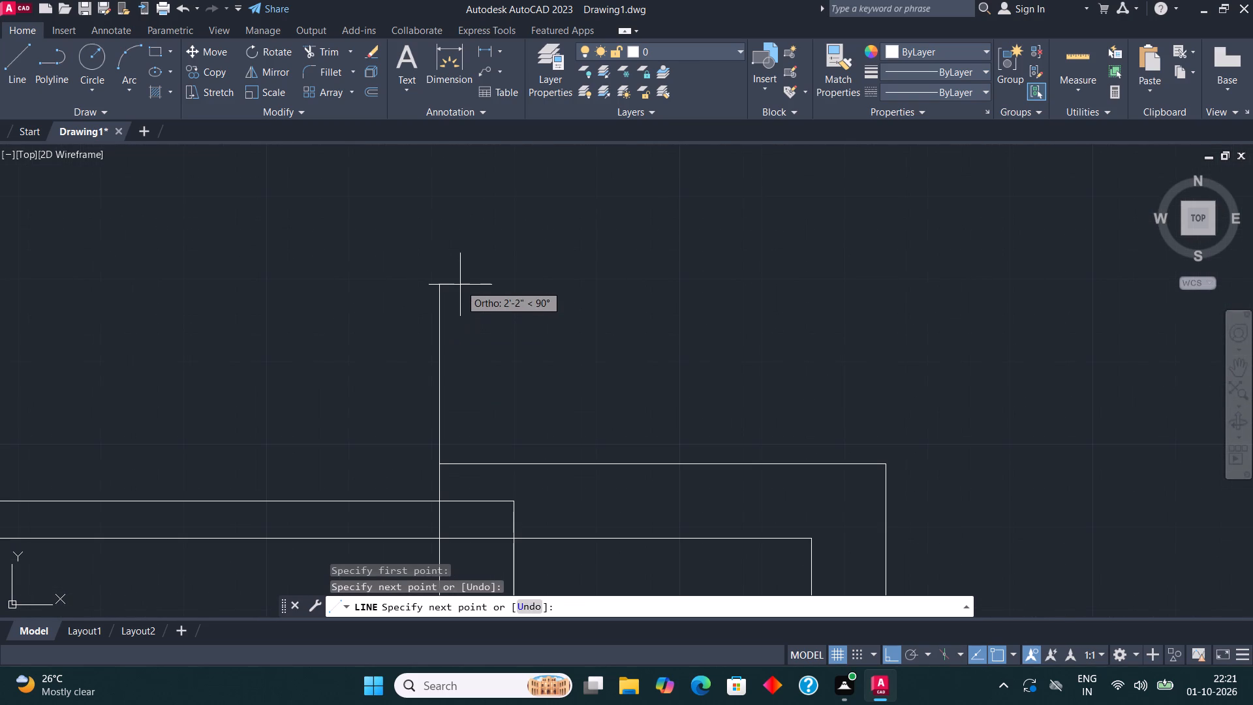
type("11'")
key("Return")
scroll(460, 285, "down", 7)
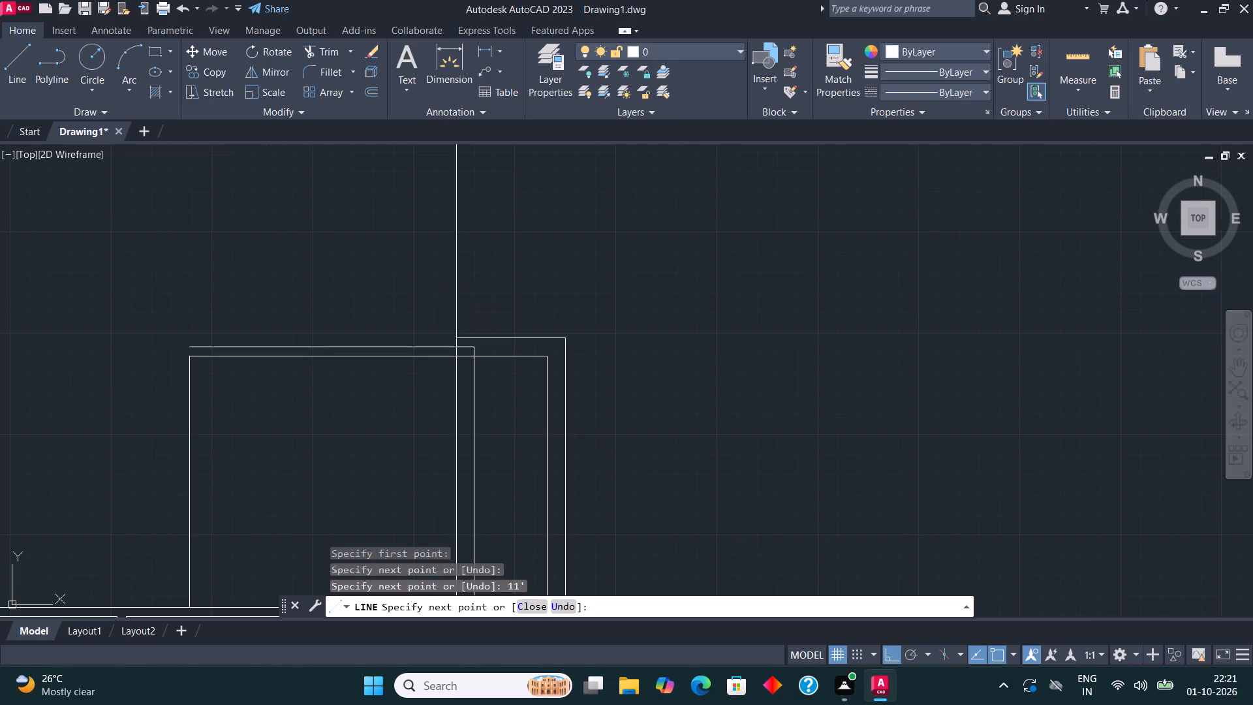
middle_click_drag(465, 328, 444, 478)
type("14'")
key("Return")
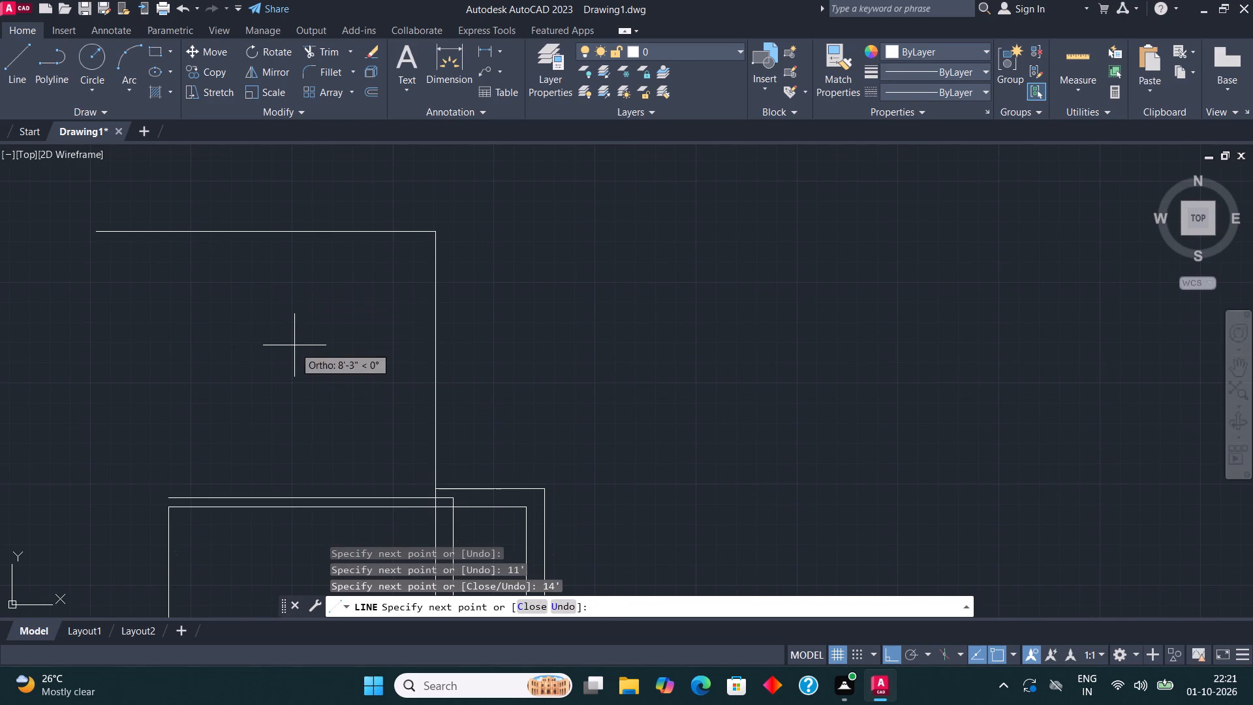
type("11'")
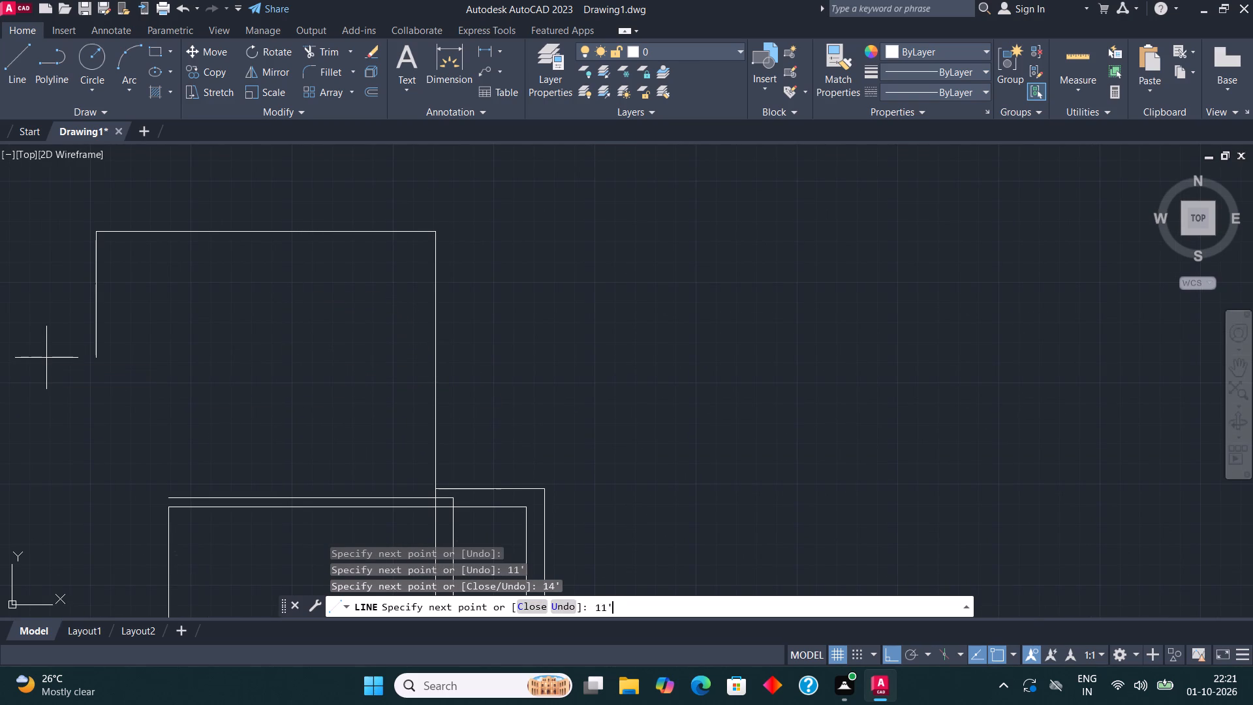
key("Return")
left_click(322, 508)
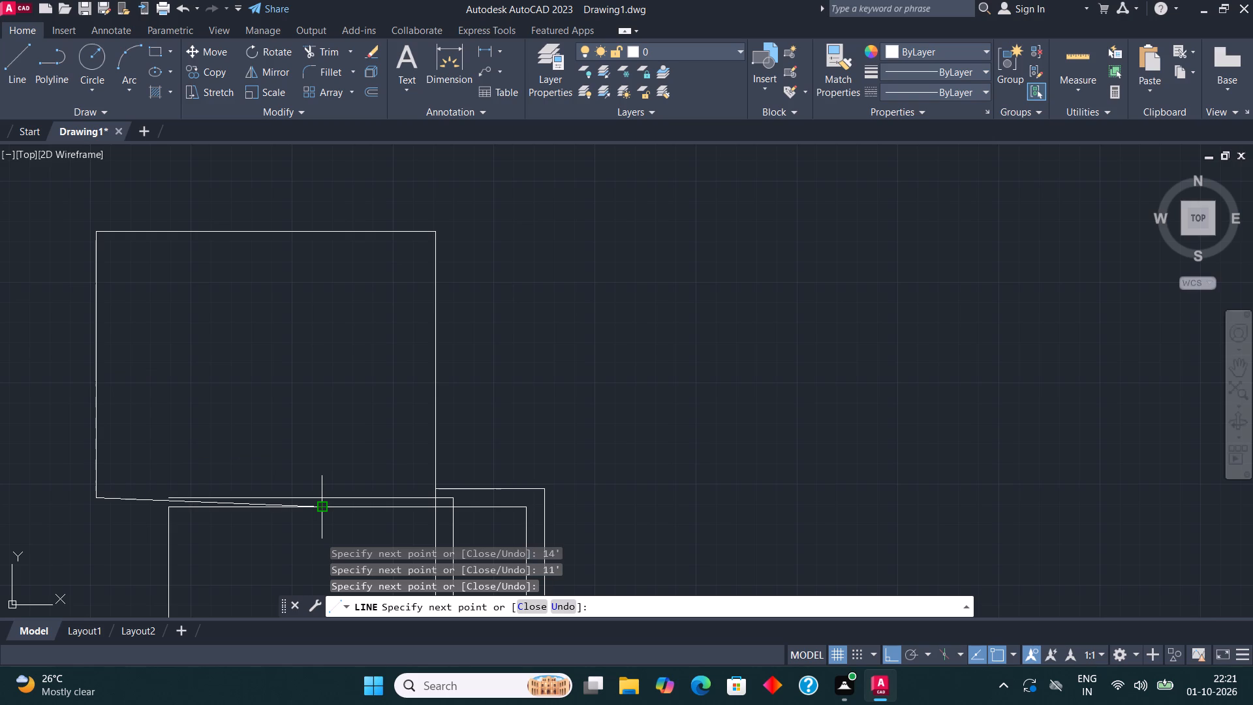
key("ctrl+z")
left_click(290, 499)
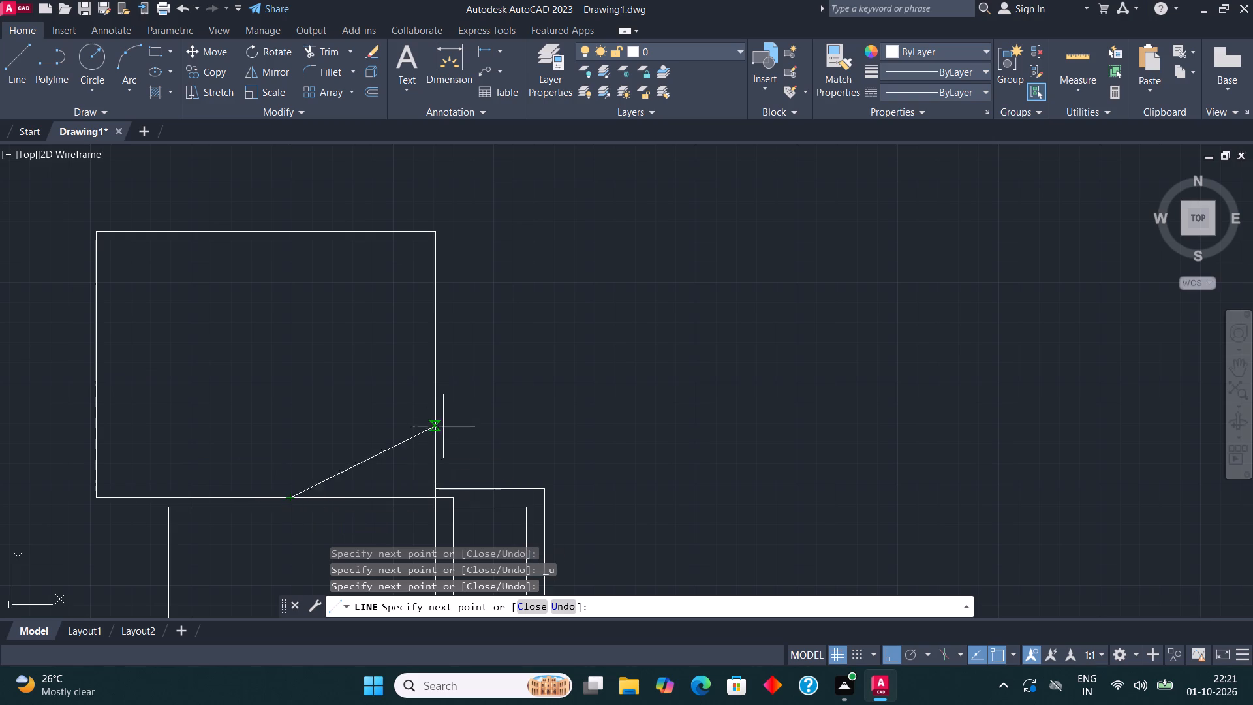
key("Escape")
Offset the new upper room's right and top lines 9" outward.
middle_click_drag(347, 418, 502, 351)
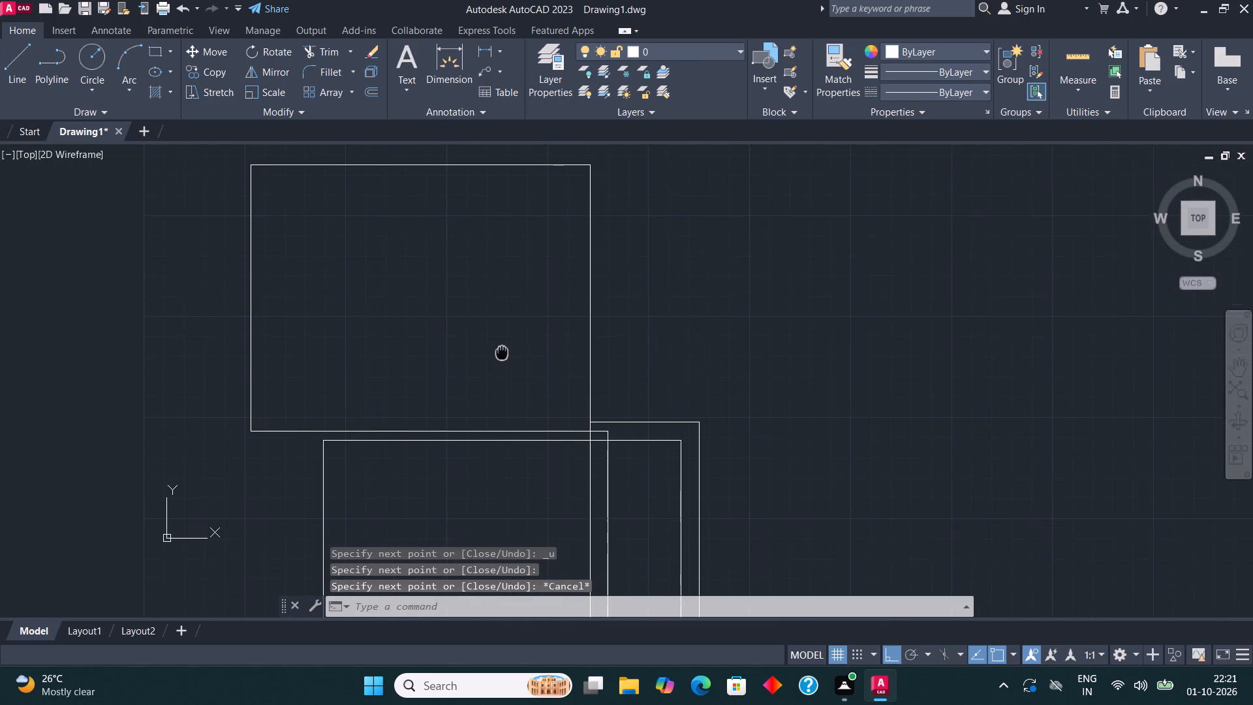
middle_click_drag(502, 351, 503, 352)
scroll(540, 293, "down", 1)
middle_click_drag(540, 300, 542, 353)
left_click(641, 337)
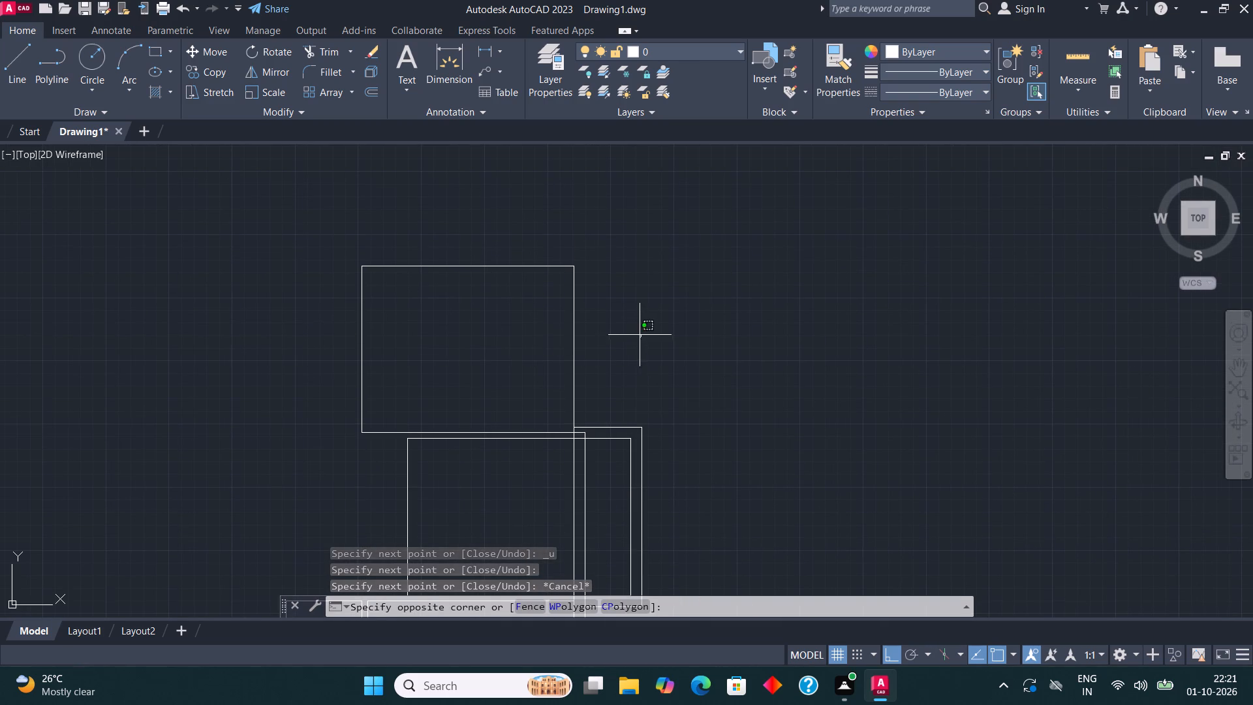
left_click(373, 242)
left_click(369, 93)
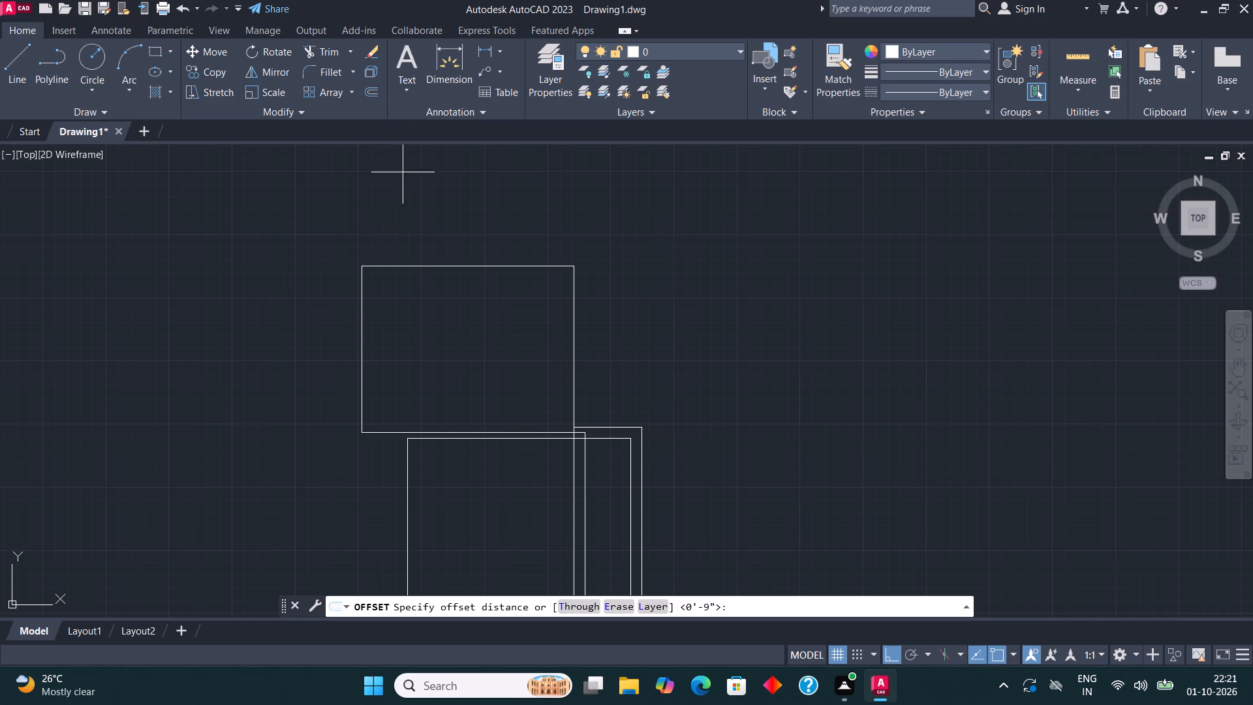
left_click(574, 373)
type("9\"")
key("Return")
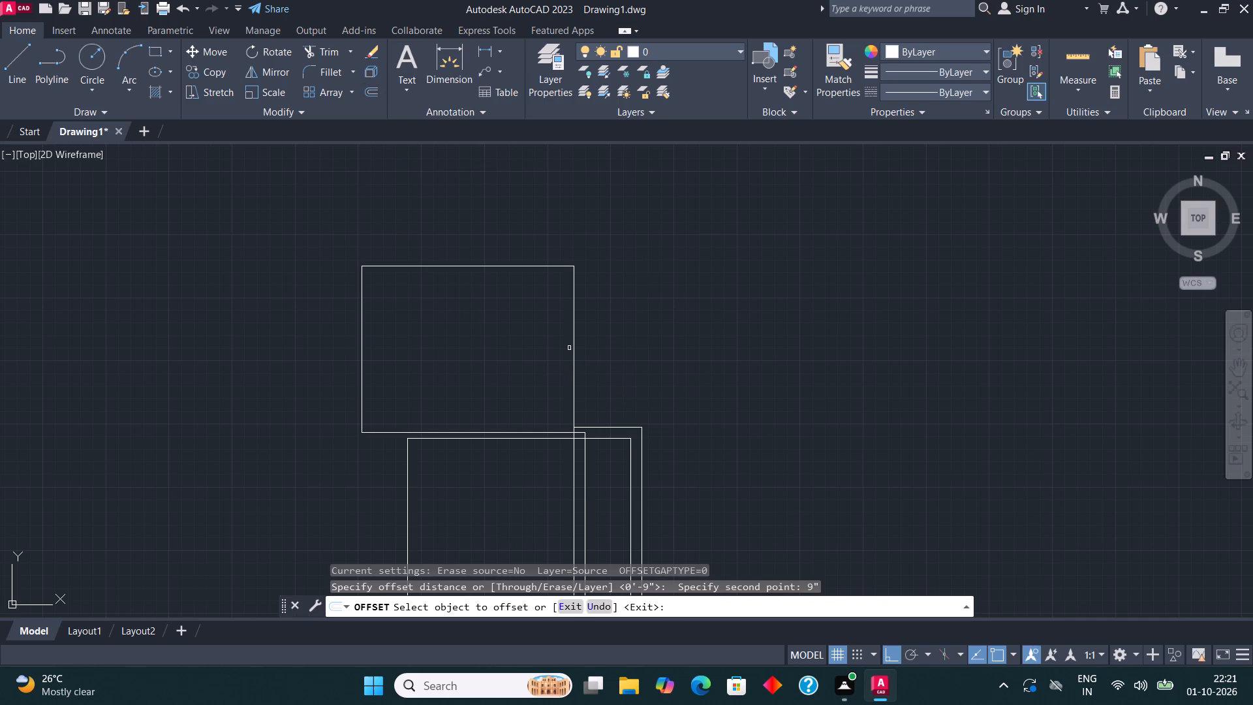
left_click(572, 352)
left_click(599, 354)
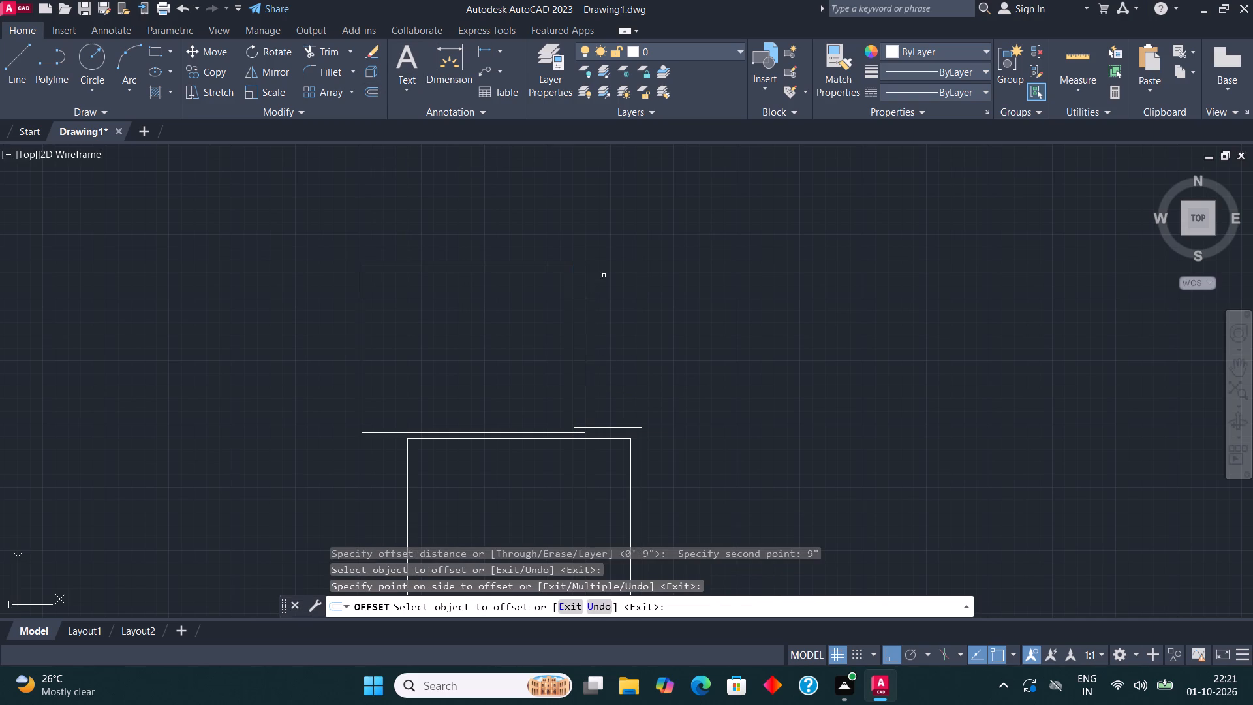
middle_click_drag(606, 277, 608, 369)
left_click(489, 358)
left_click(495, 324)
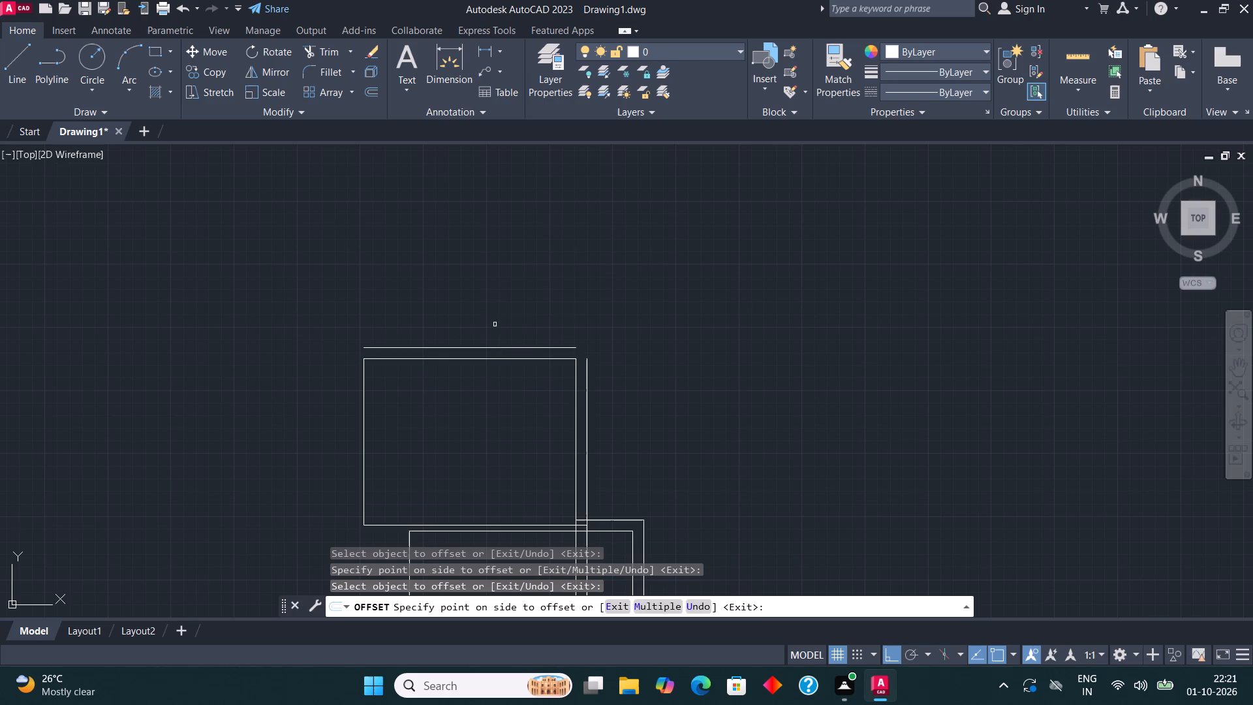
key("Escape")
Offset the upper room's left and bottom lines 4.5" outward.
left_click(365, 405)
left_click(374, 86)
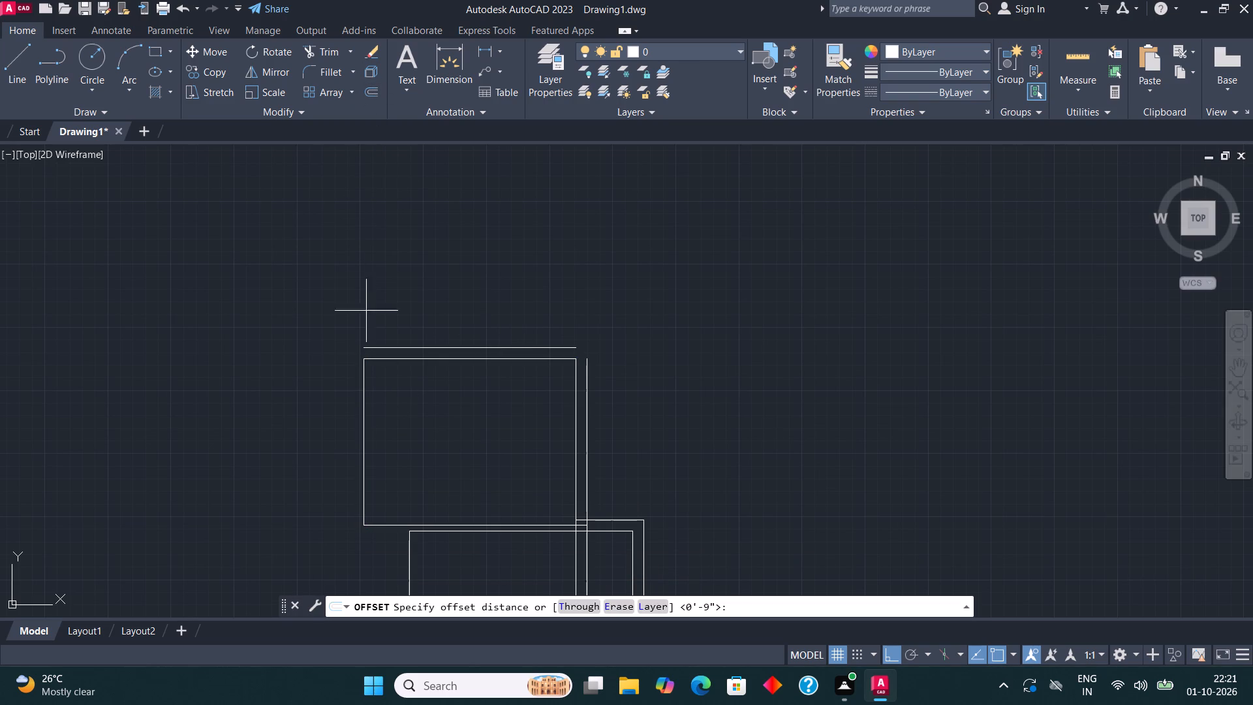
left_click(363, 415)
type("4.5\"")
key("Return")
left_click(340, 414)
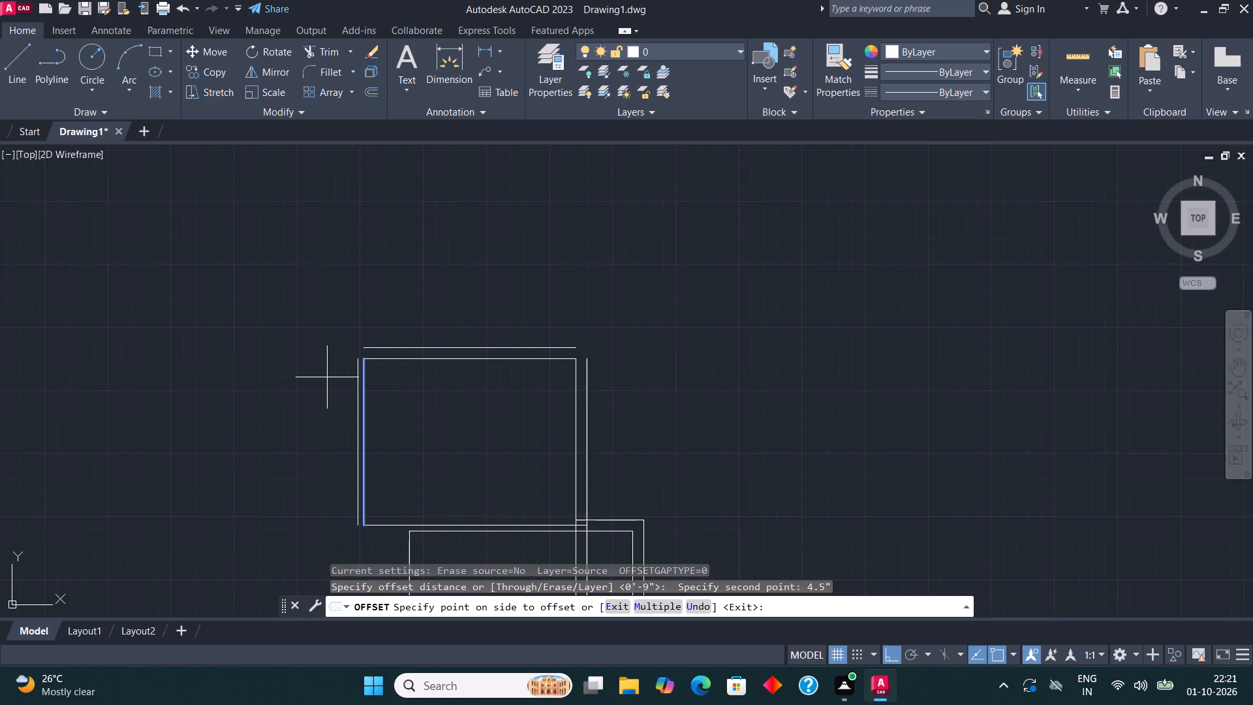
scroll(341, 378, "down", 2)
middle_click_drag(505, 375, 518, 375)
scroll(369, 433, "up", 2)
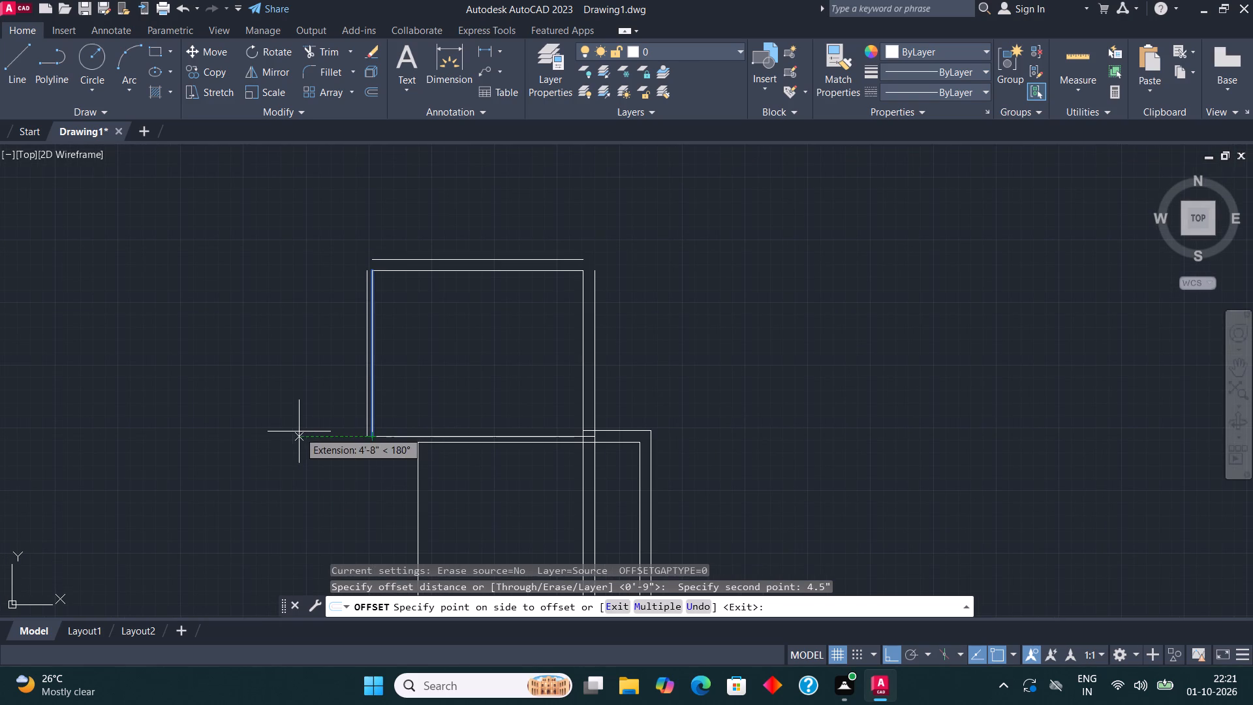
left_click(299, 431)
left_click(396, 438)
left_click(392, 458)
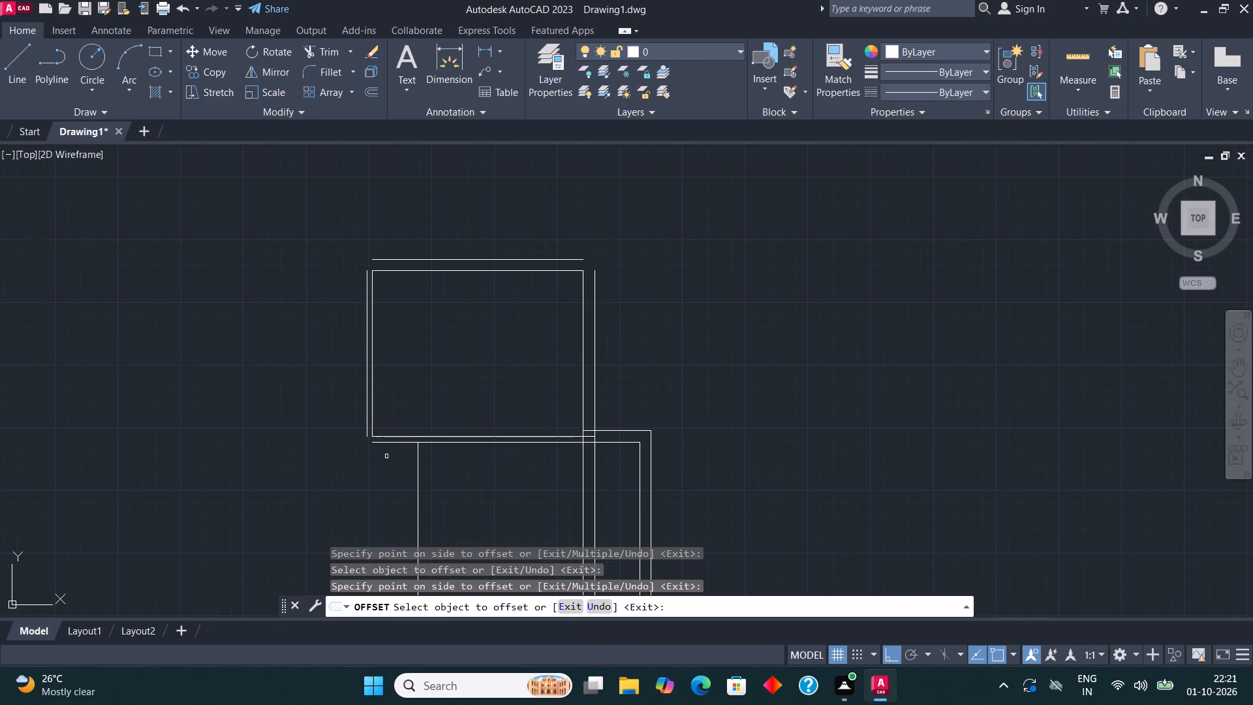
Fillet the upper room's outer lines into closed corners at the top right, top left and bottom left.
left_click(334, 68)
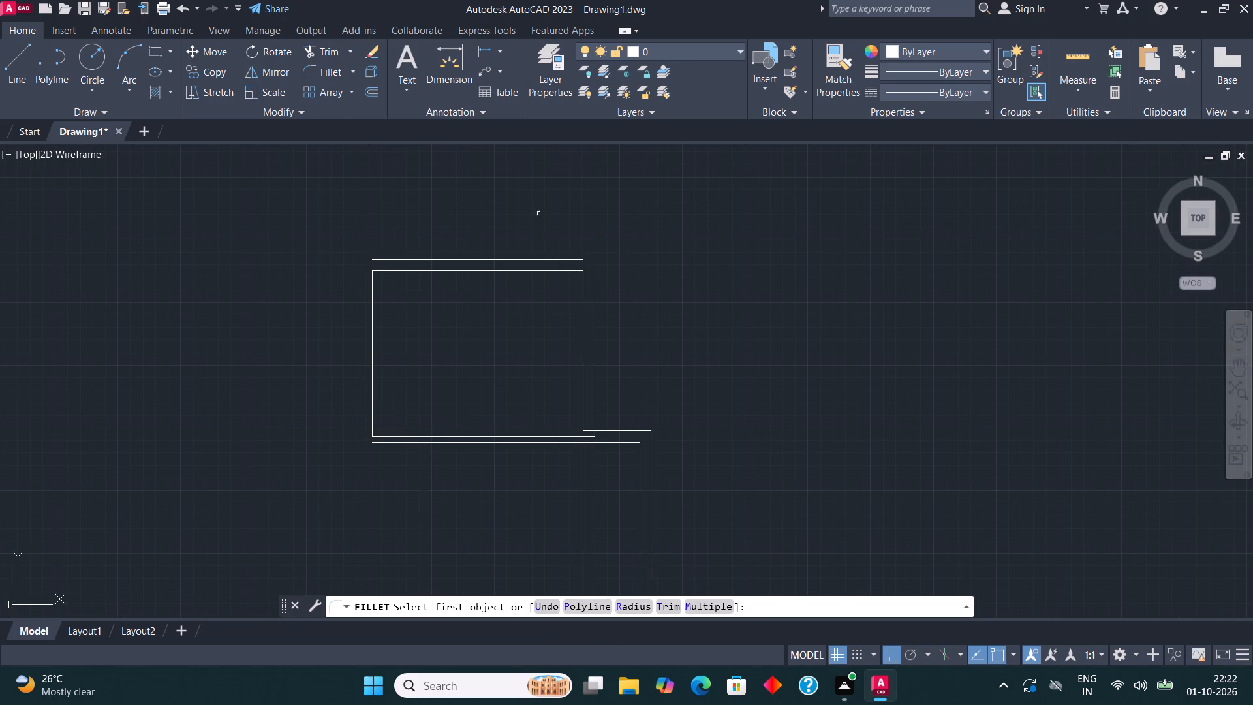
left_click(573, 260)
left_click(594, 272)
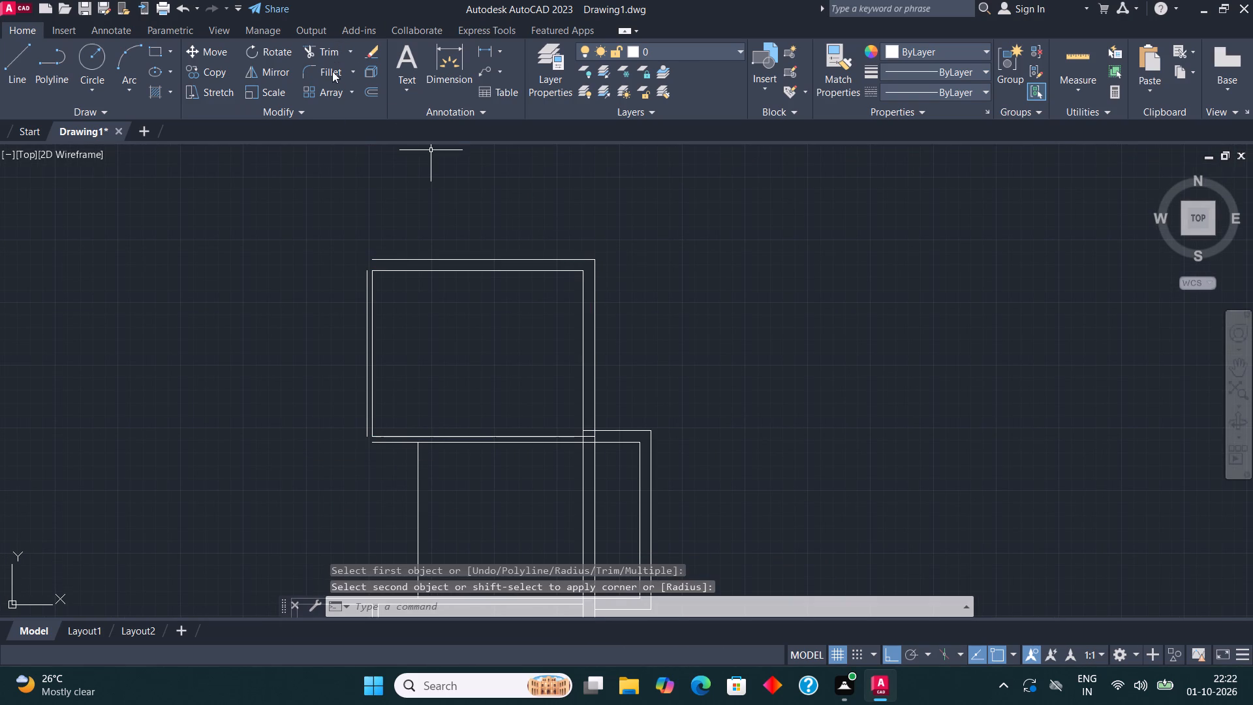
left_click(330, 68)
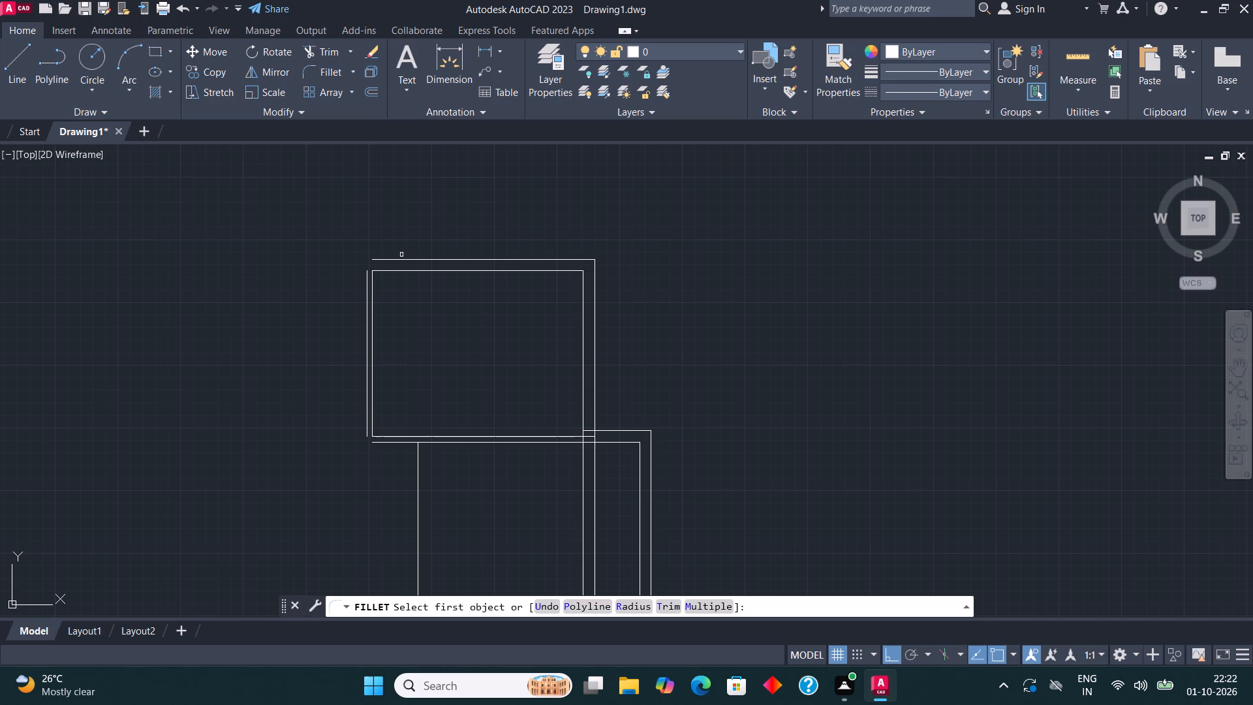
left_click(401, 260)
left_click(367, 284)
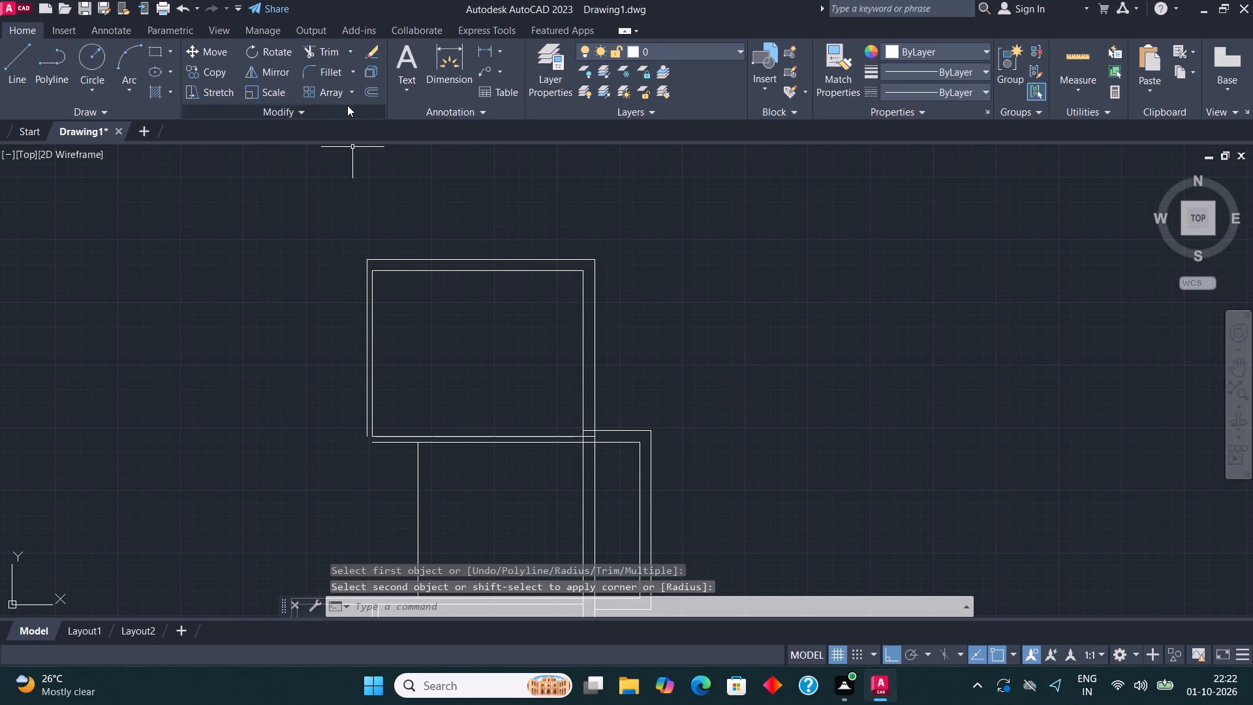
left_click(328, 72)
left_click(367, 426)
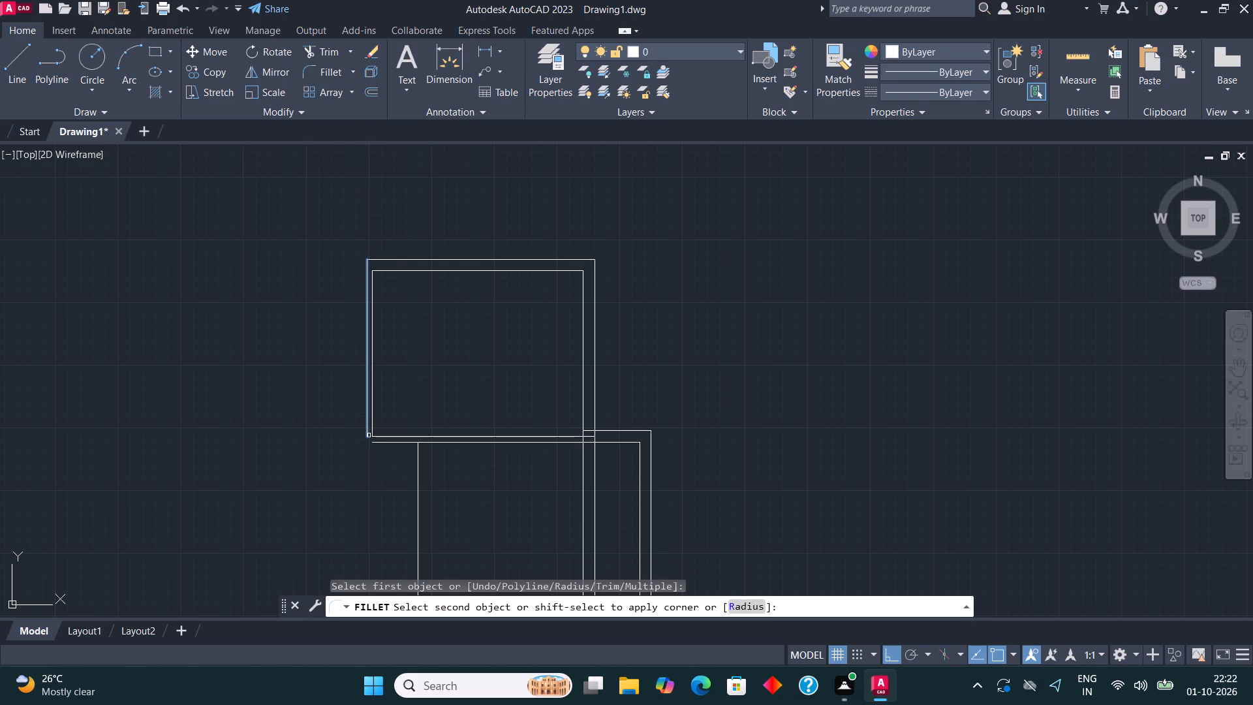
left_click(391, 445)
left_click(390, 443)
Trim the horizontal line pieces crossing the upper room's right wall where it meets the 3' side space.
middle_click_drag(624, 432, 603, 411)
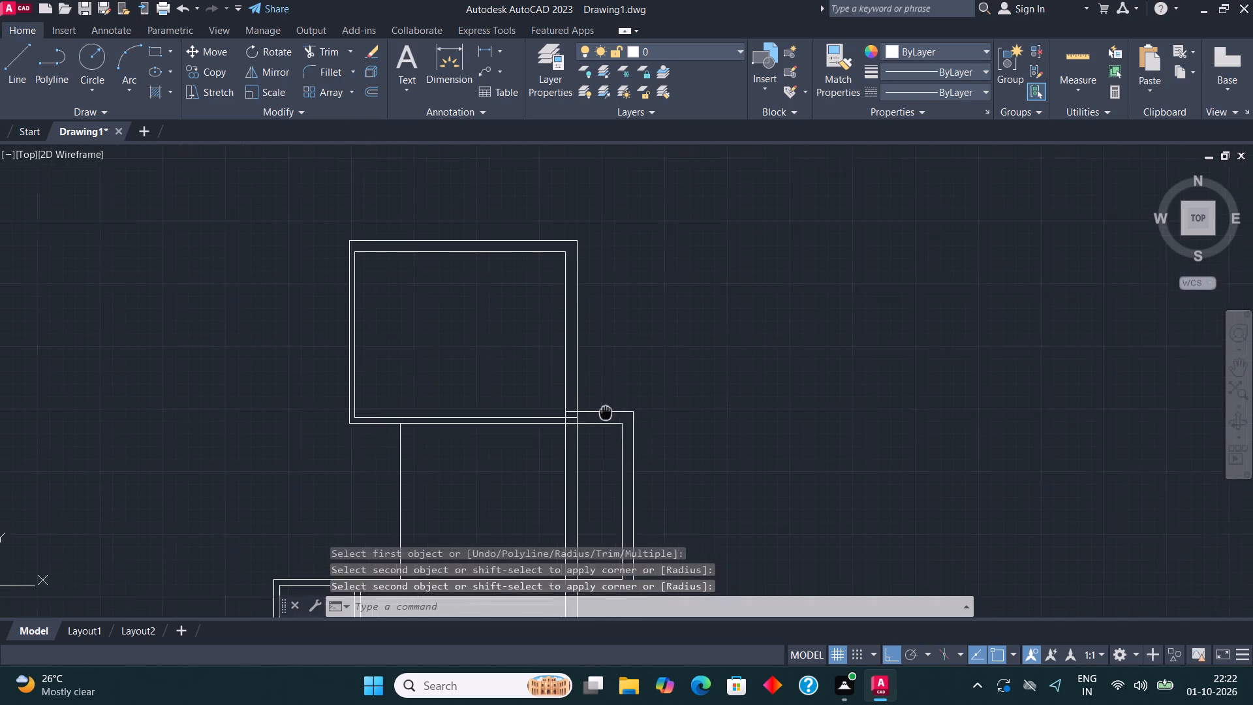
middle_click_drag(603, 411, 559, 399)
left_click(322, 49)
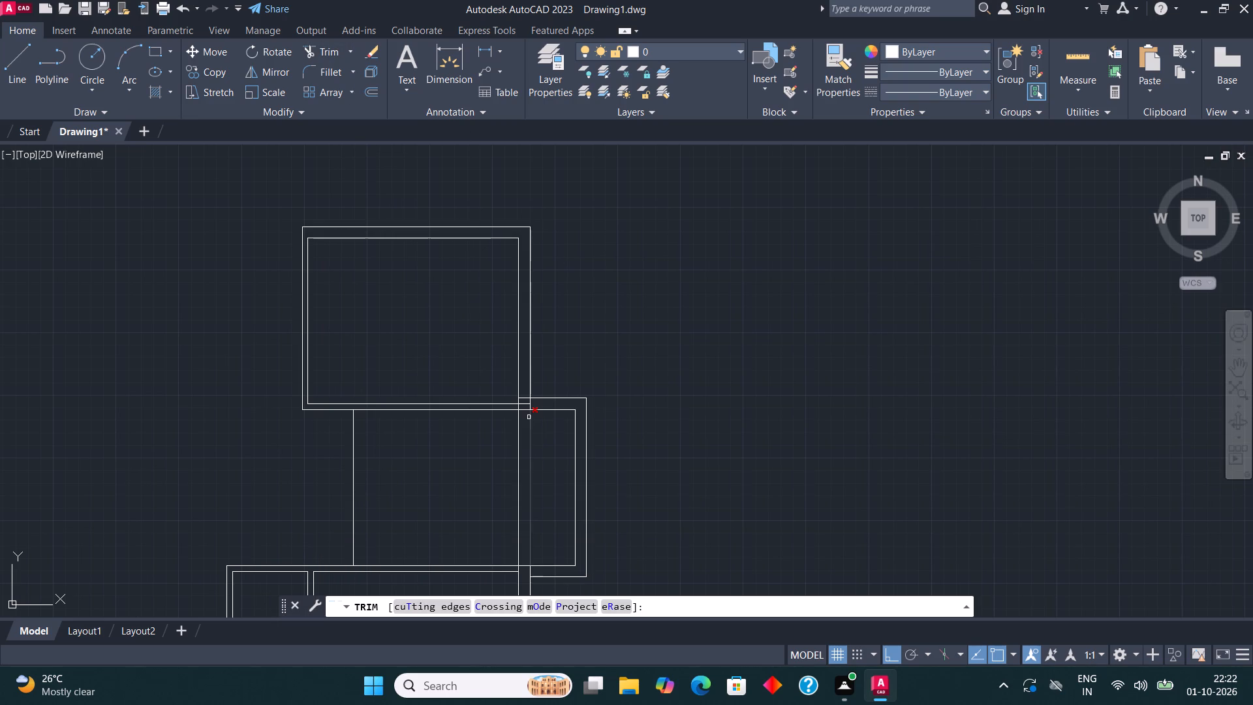
scroll(529, 416, "up", 2)
left_click(514, 396)
left_click(511, 356)
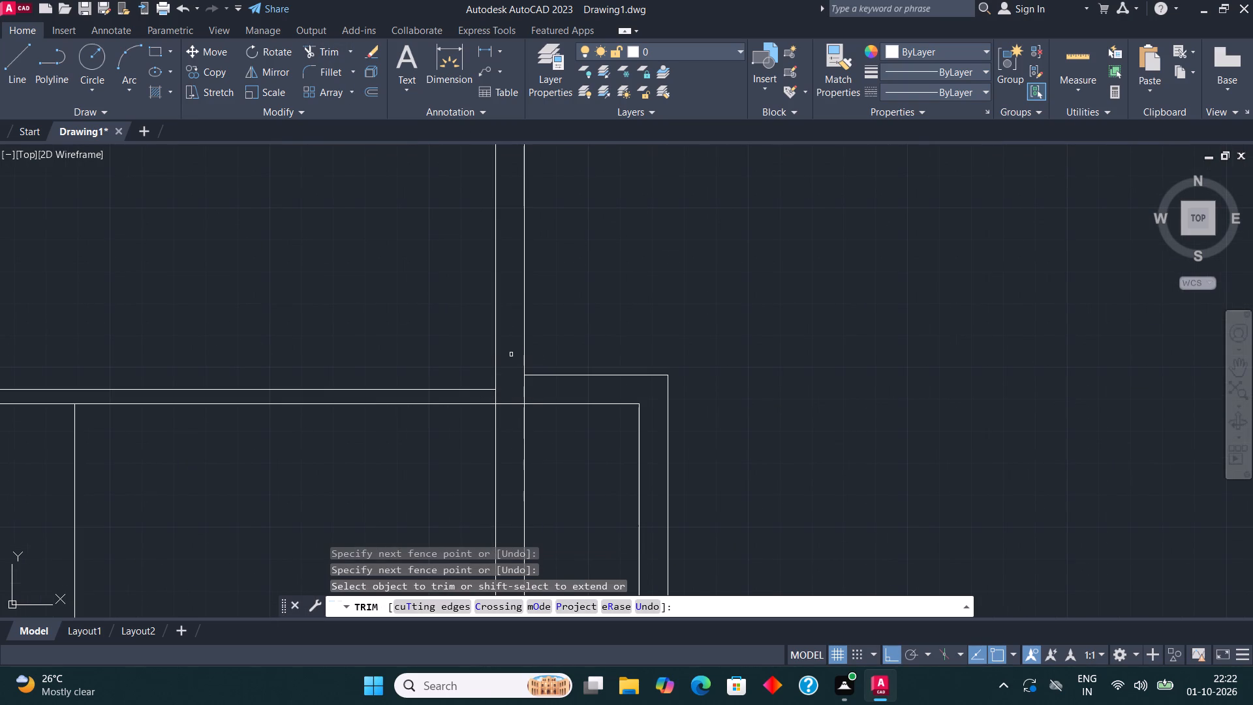
key("Escape")
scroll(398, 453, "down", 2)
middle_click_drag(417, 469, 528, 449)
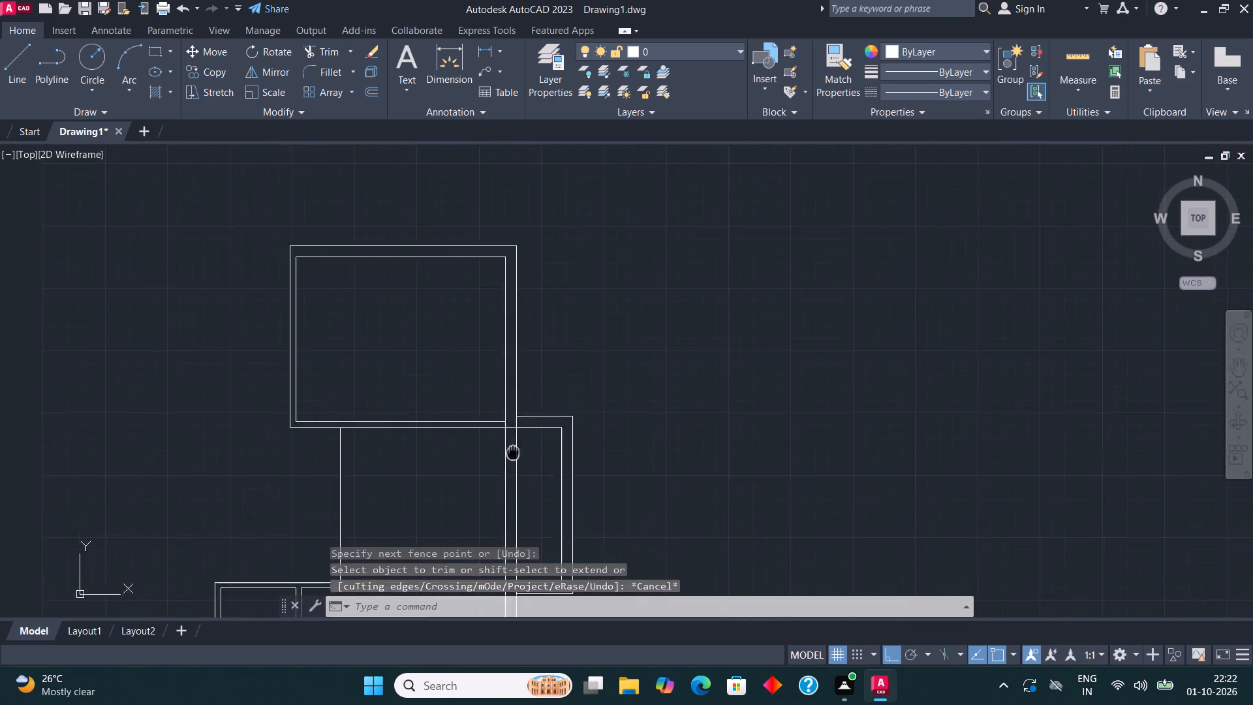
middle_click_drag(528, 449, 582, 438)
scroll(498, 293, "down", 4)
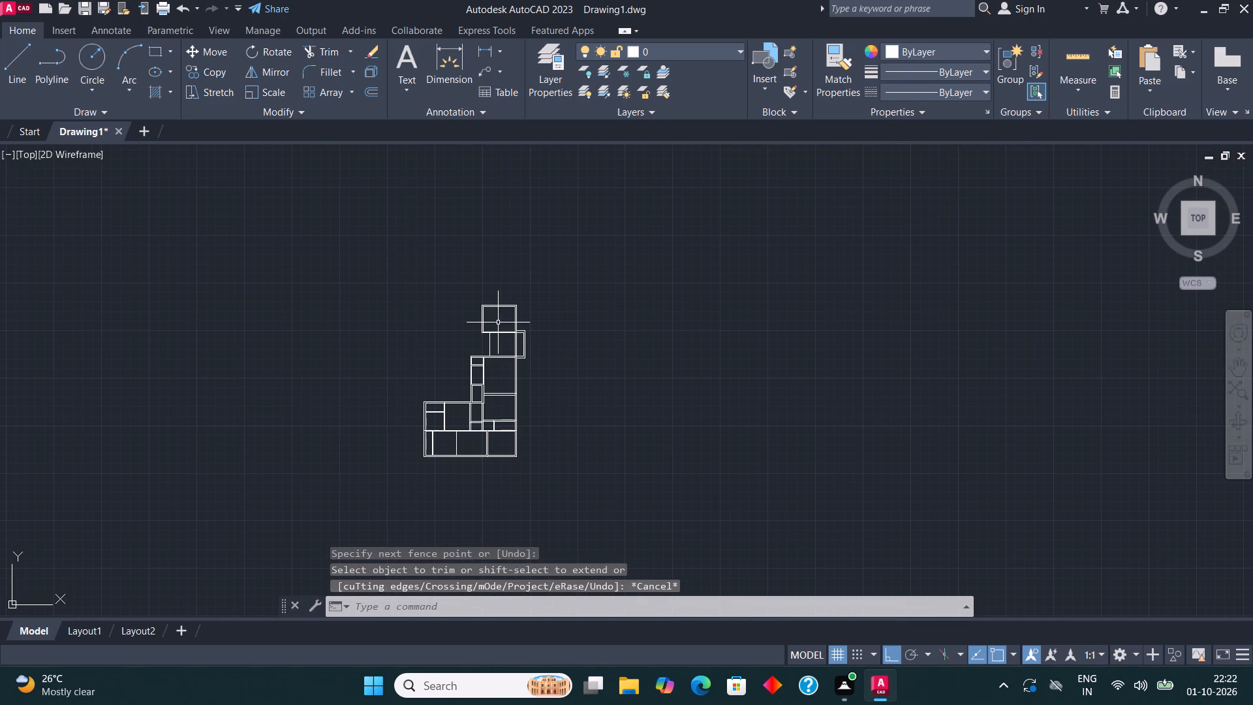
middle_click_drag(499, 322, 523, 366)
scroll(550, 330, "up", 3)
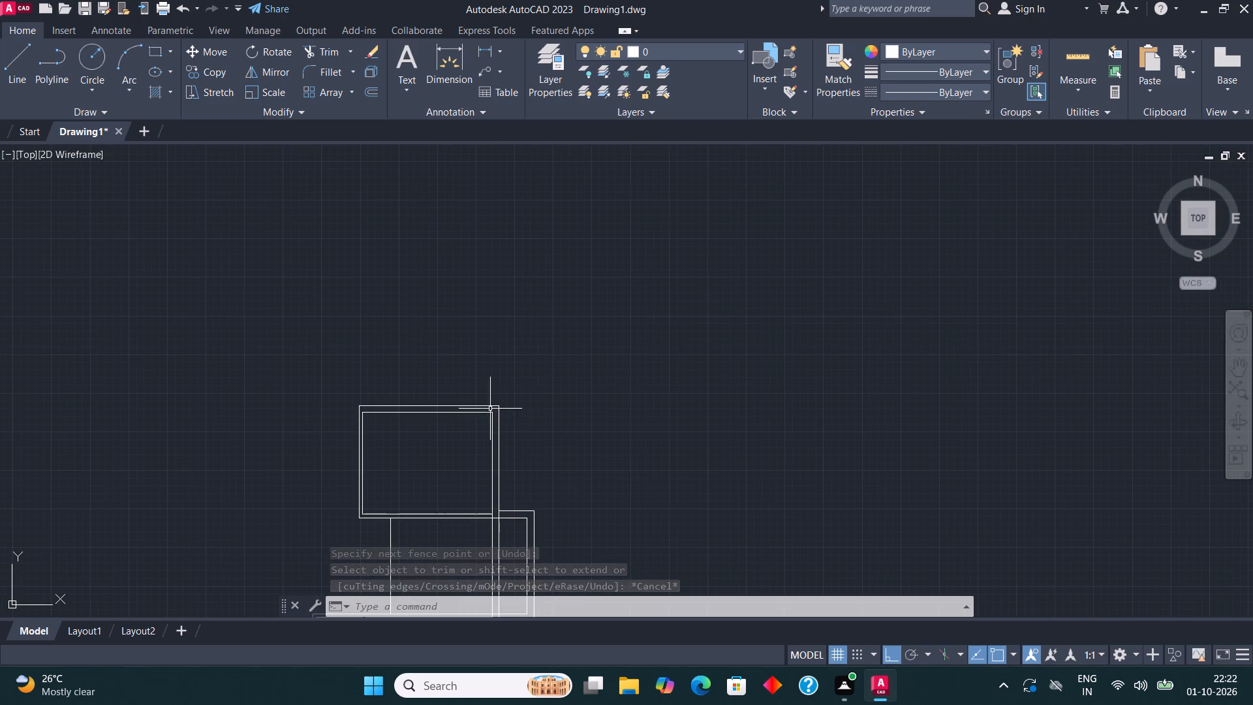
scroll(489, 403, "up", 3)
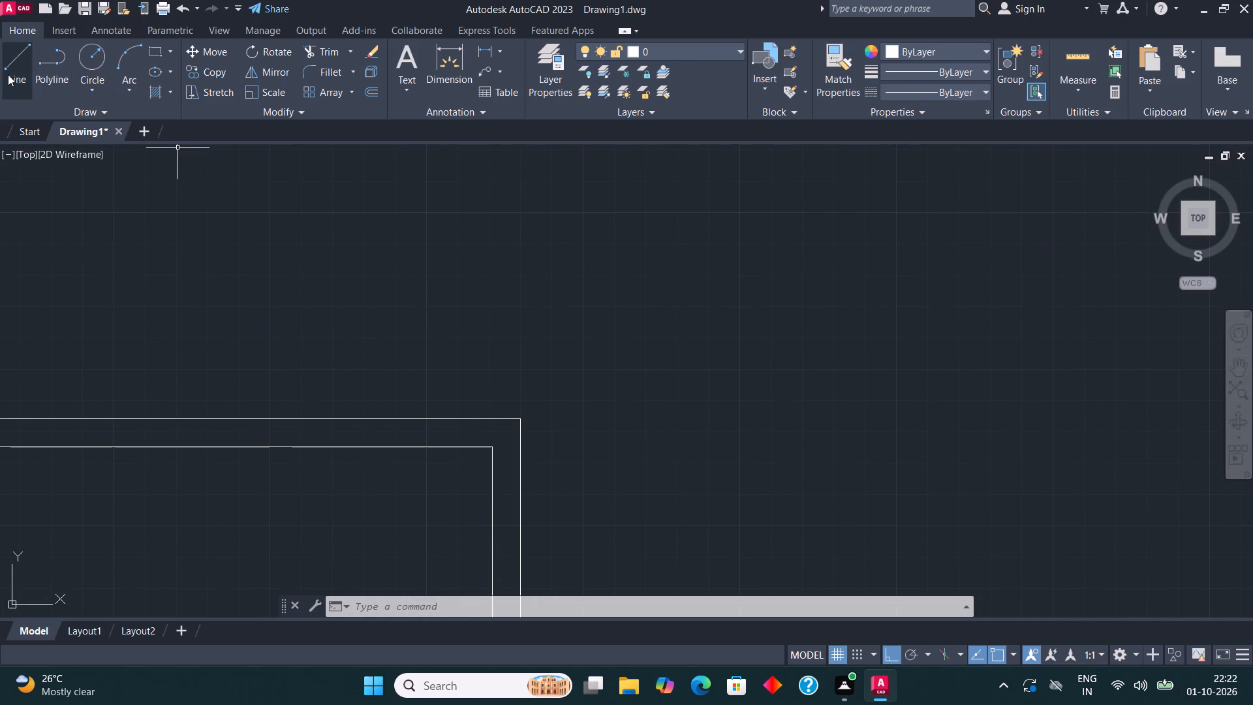
Draw a small room outline above the upper room's top-right inner corner: 3'3" up from the outer wall line, 6' left, 3'3" down.
left_click(13, 65)
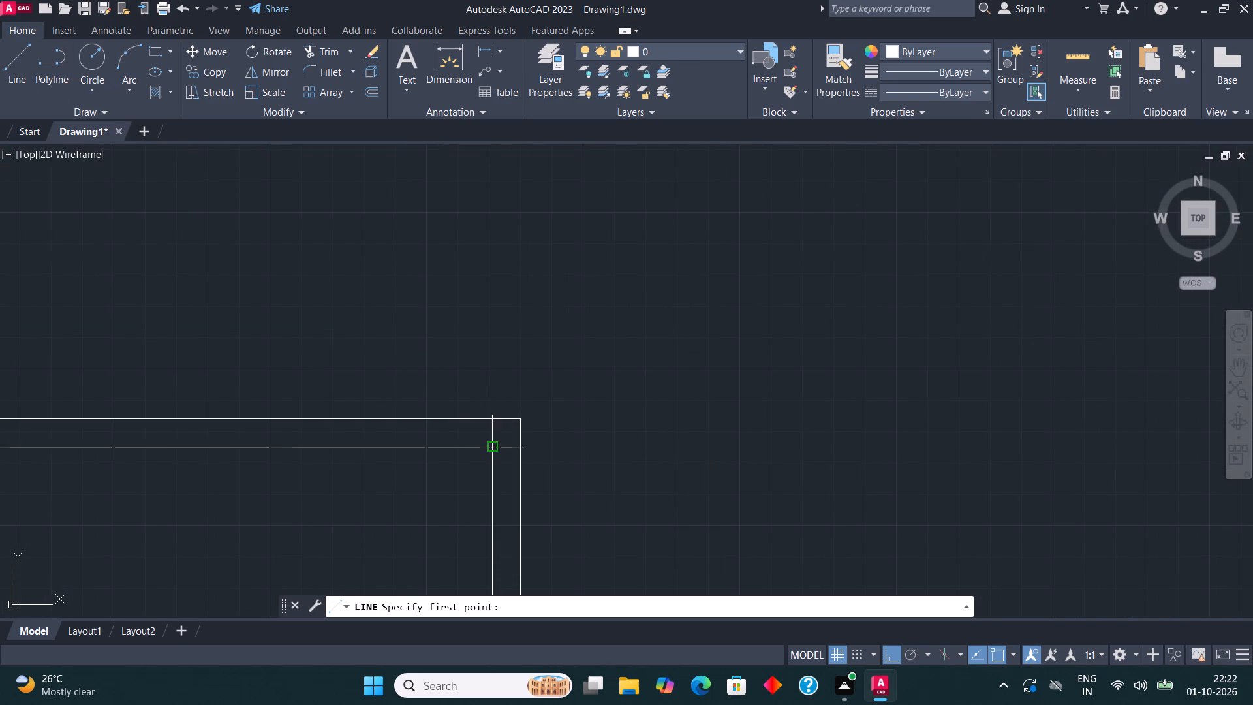
left_click(493, 444)
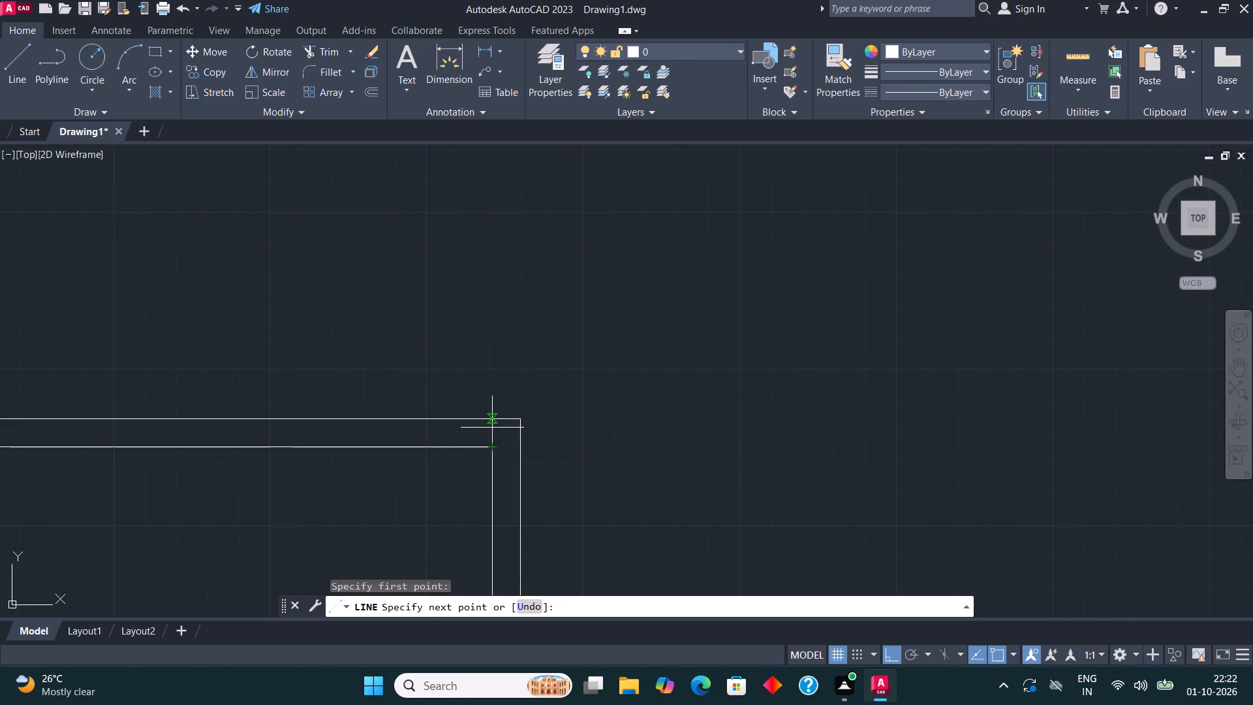
left_click(492, 422)
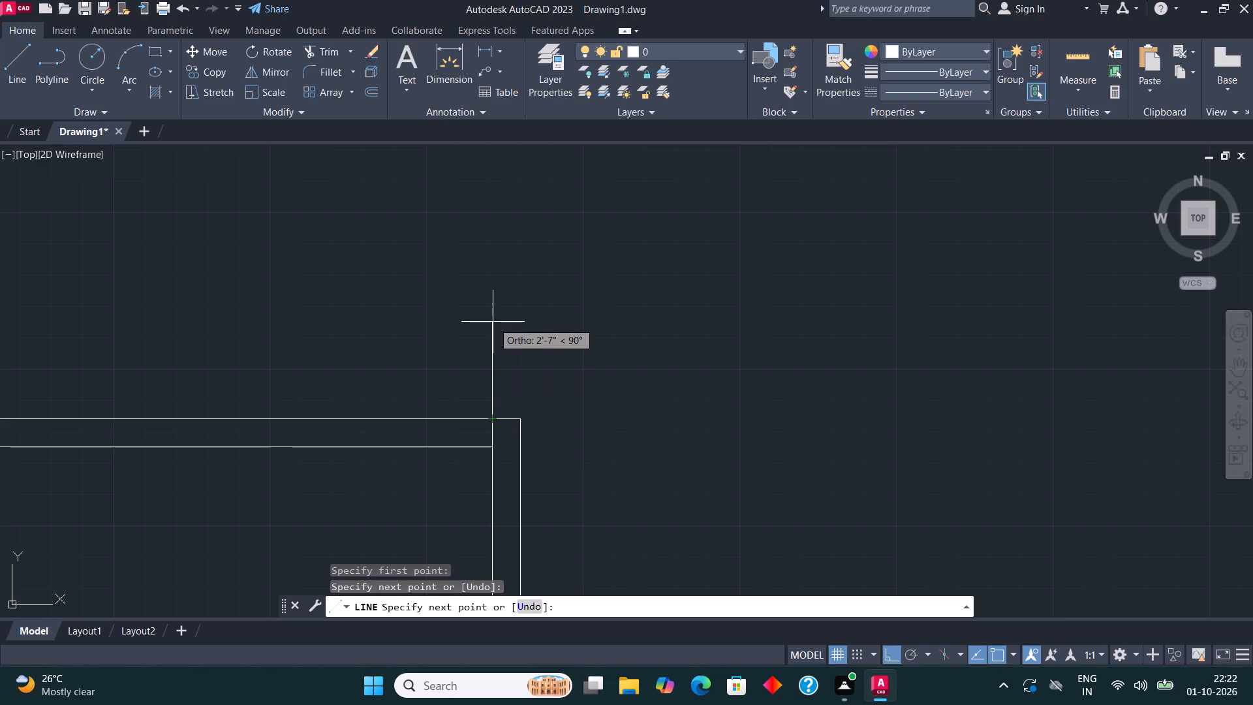
key("3")
type("'3\"")
key("Return")
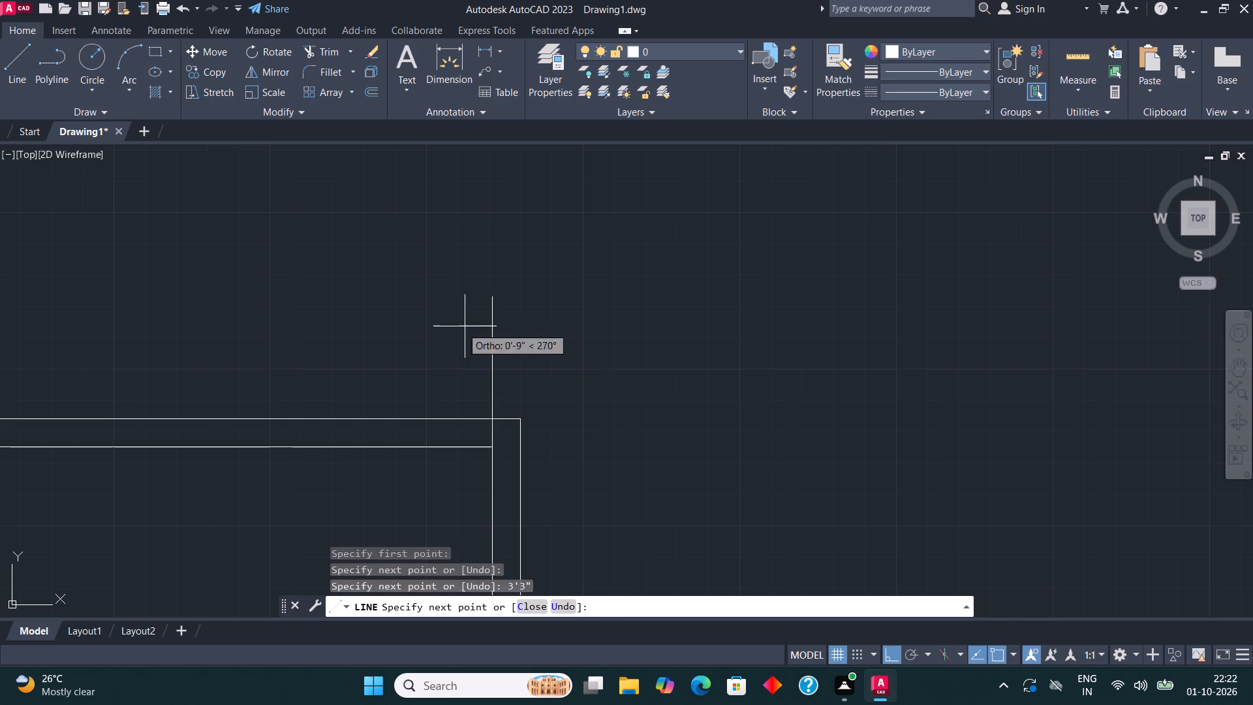
type("6'")
key("Return")
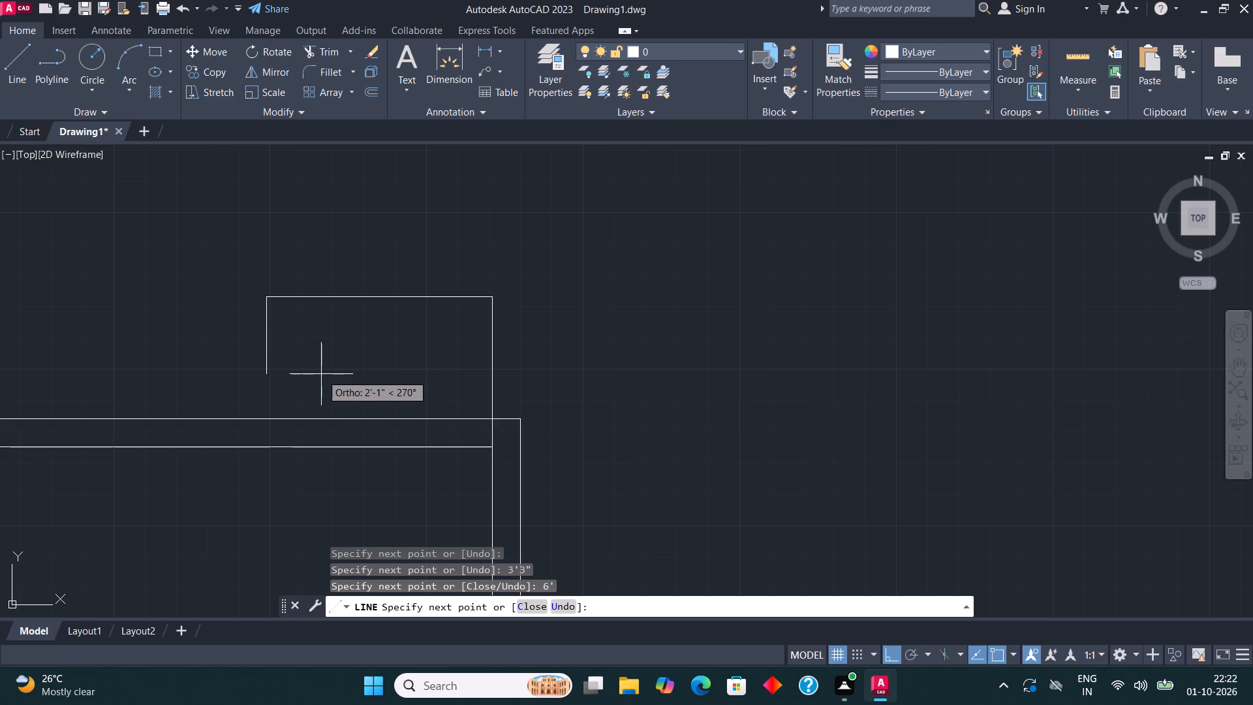
type("3'3\"")
key("Return")
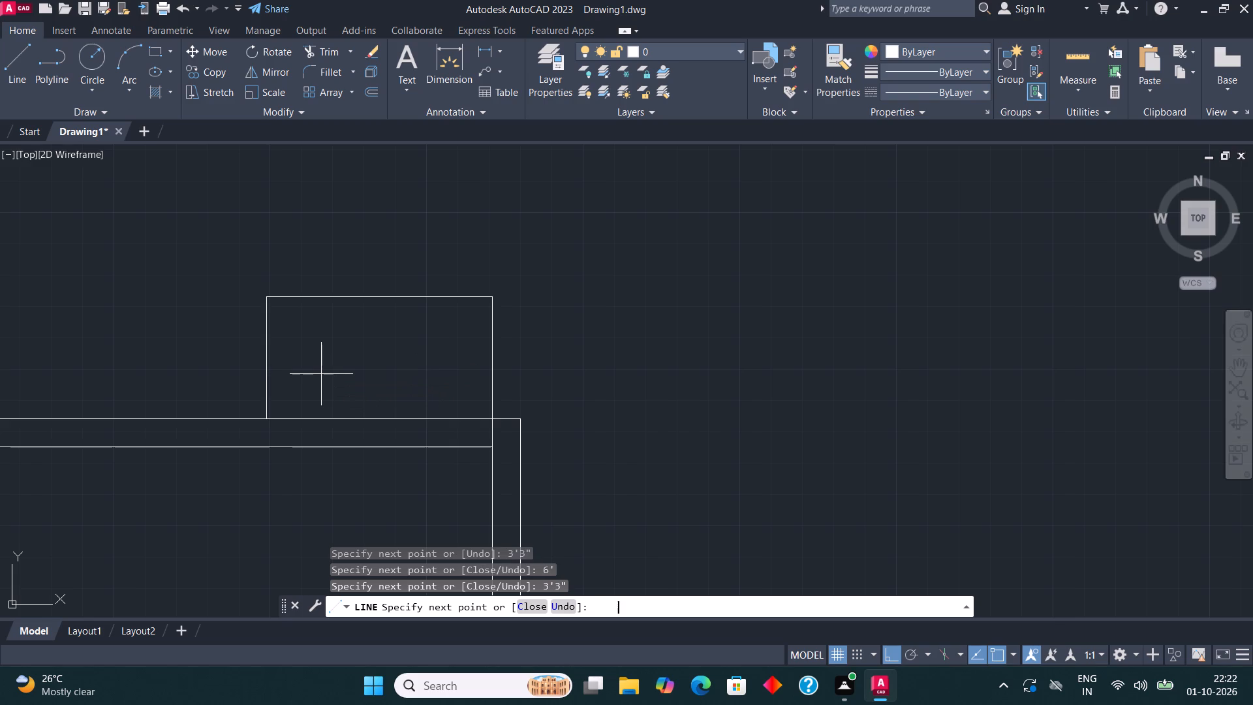
key("Escape")
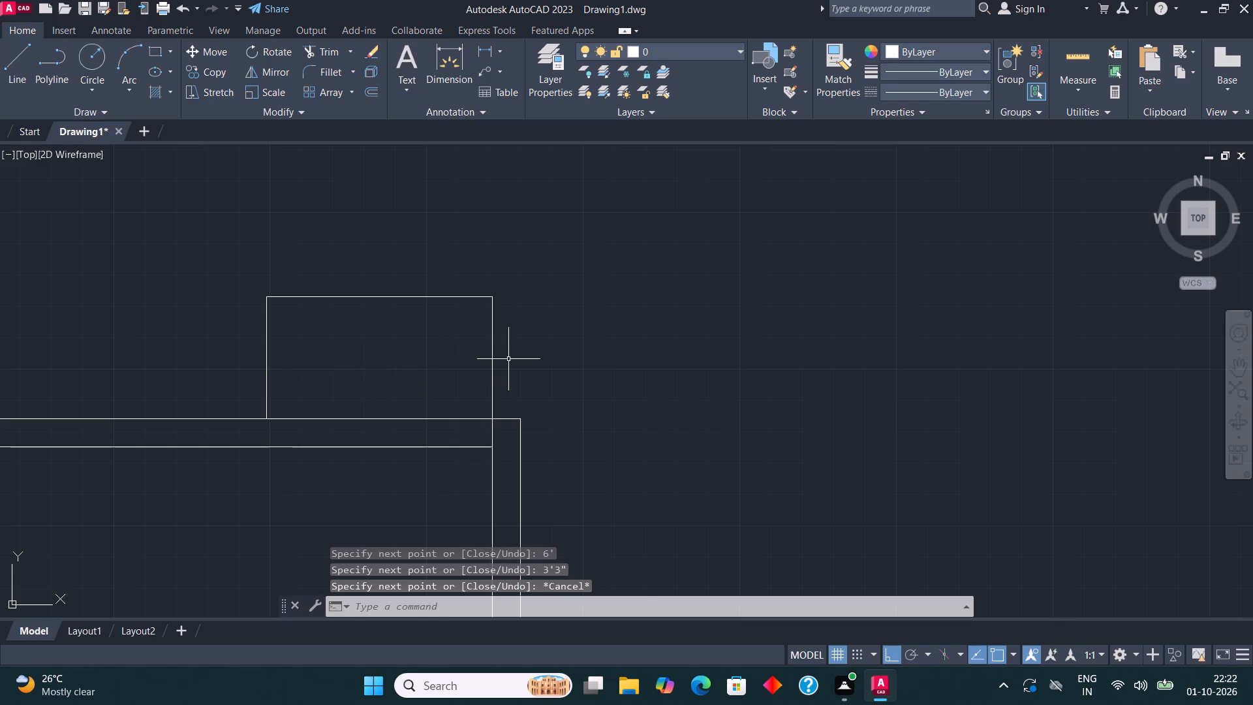
Offset the small room's right line 9" outward.
left_click(508, 359)
left_click(403, 285)
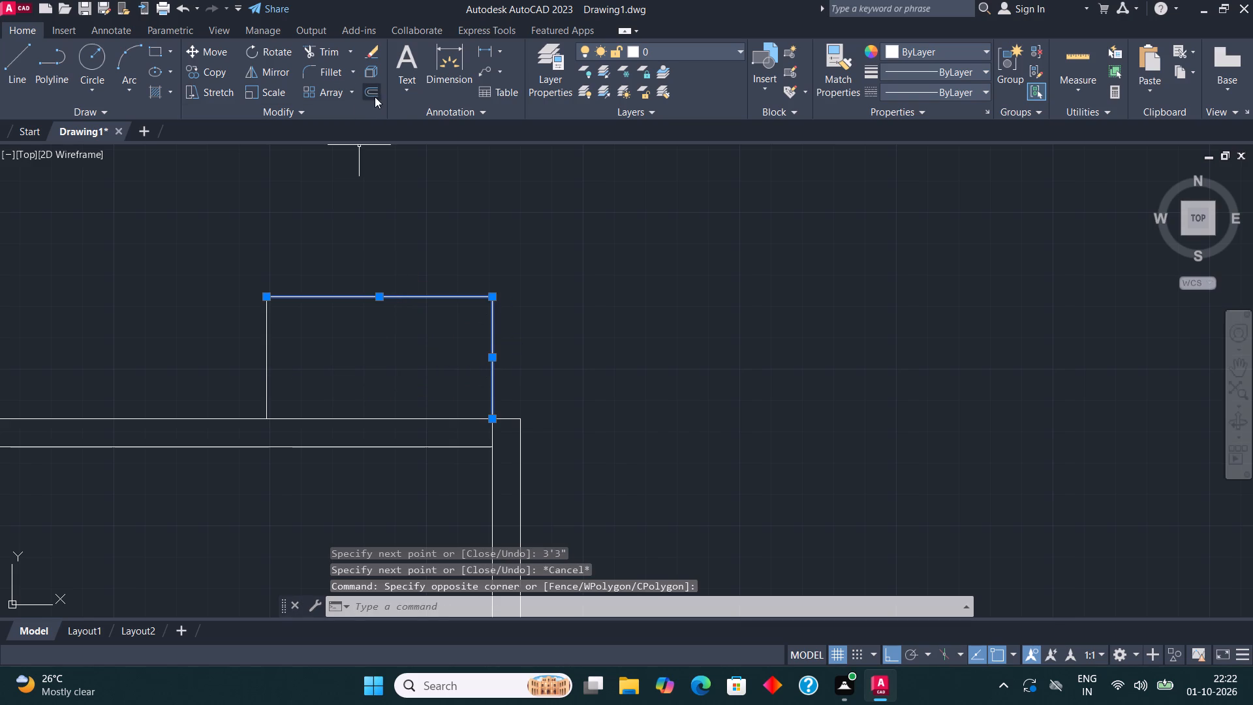
left_click(375, 97)
left_click(489, 352)
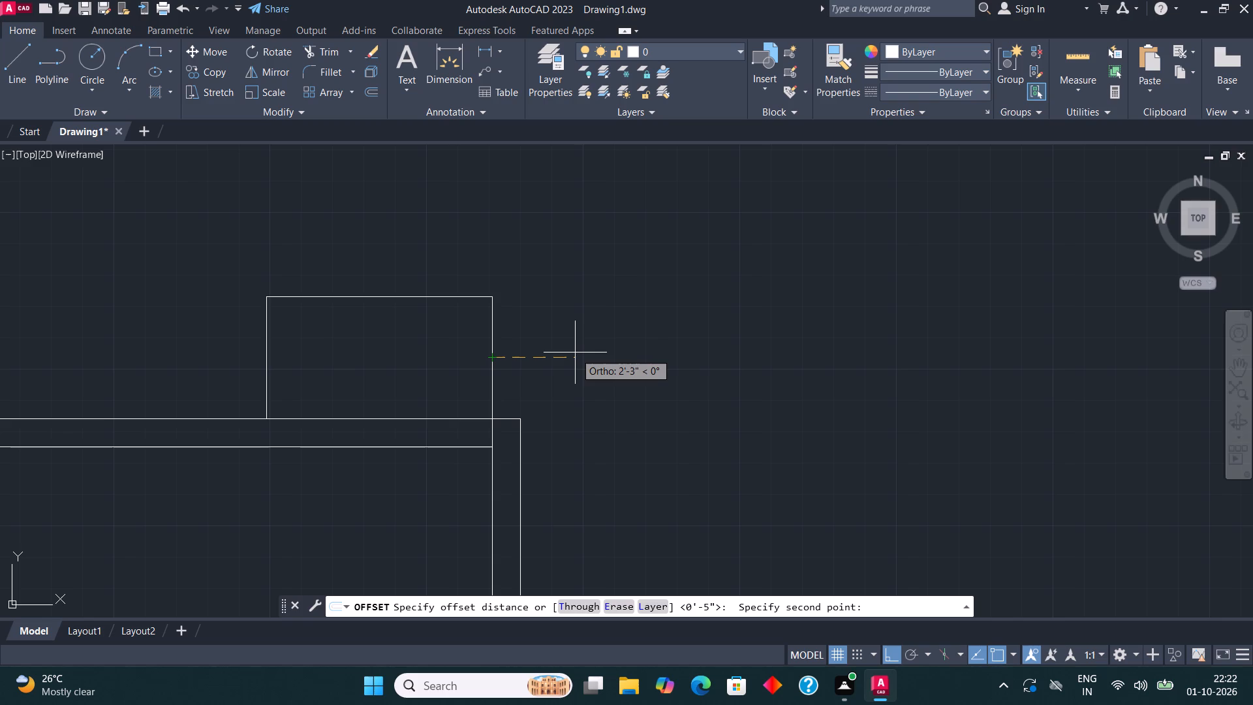
type("9\"")
key("Return")
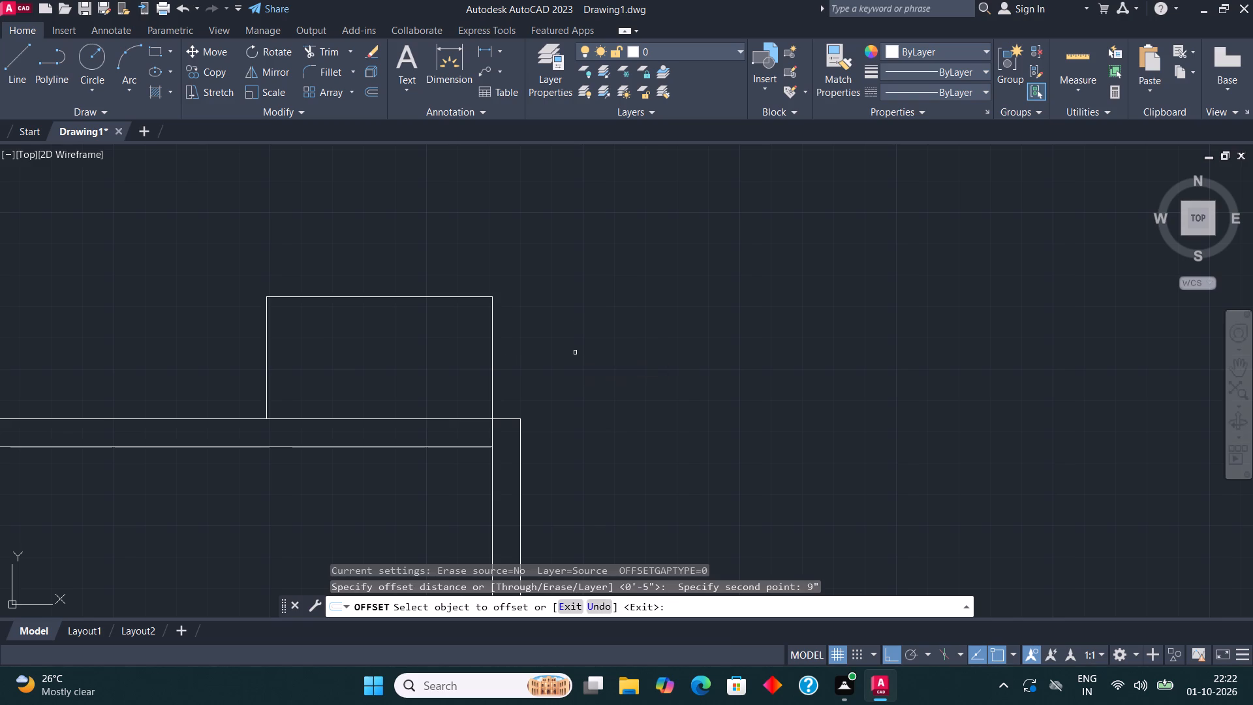
left_click(494, 356)
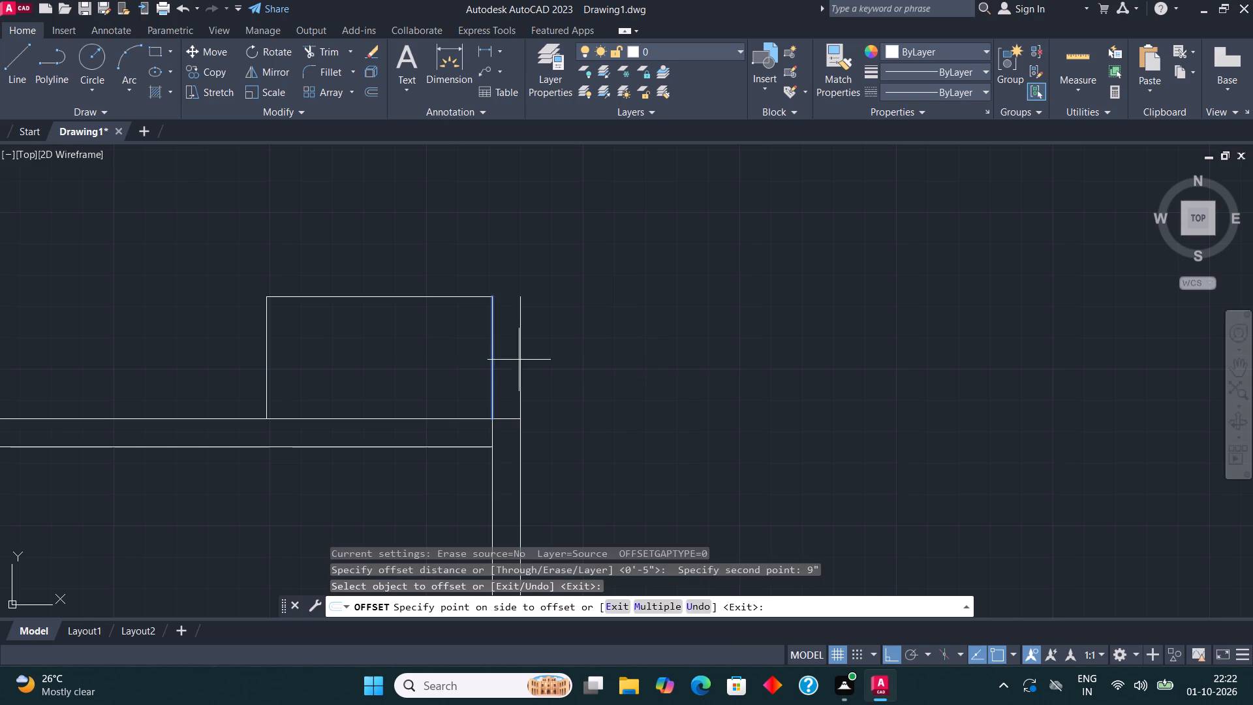
left_click(519, 360)
key("Escape")
Copy the small room's top line 4.5" upward.
left_click(371, 296)
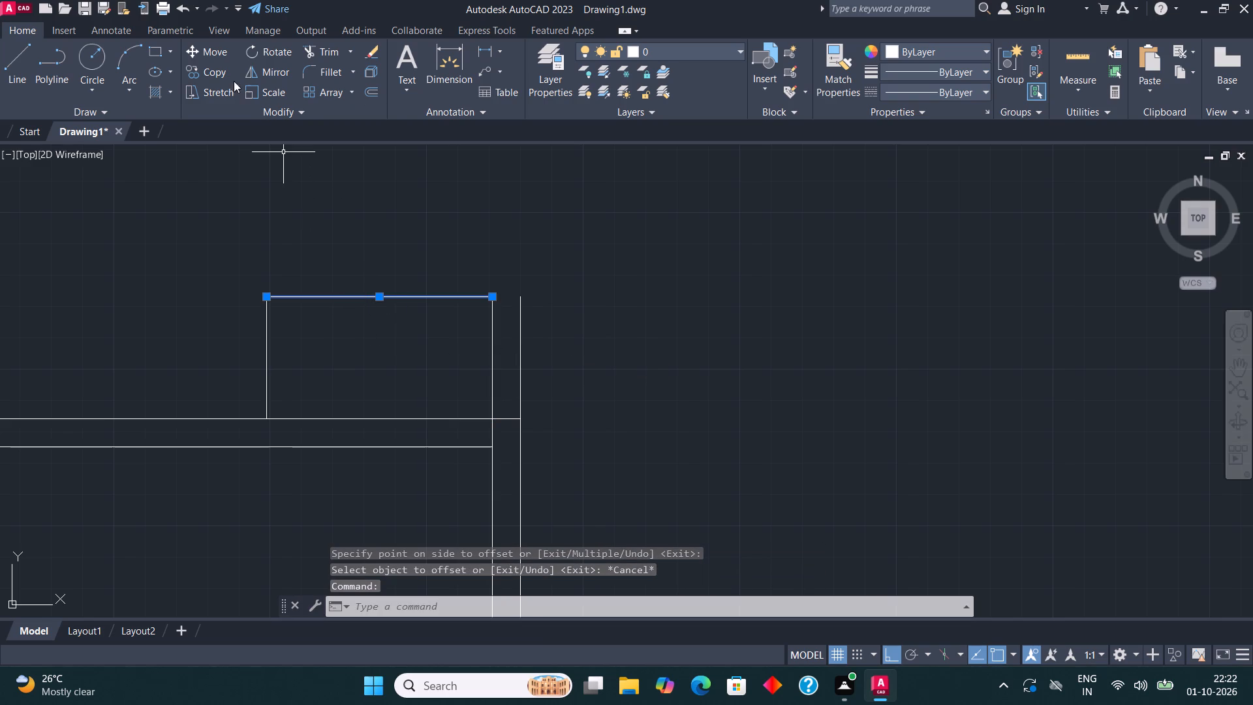
left_click(223, 70)
left_click(369, 293)
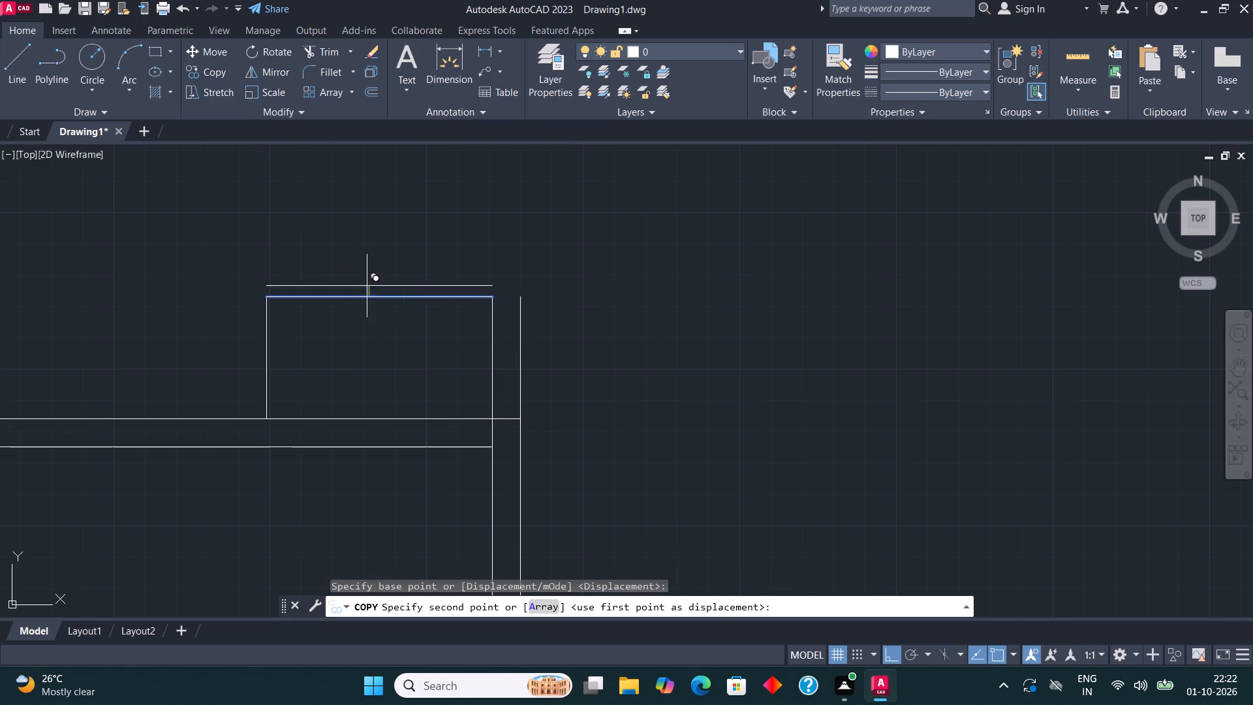
type("4.5\"")
key("Return")
key("Escape")
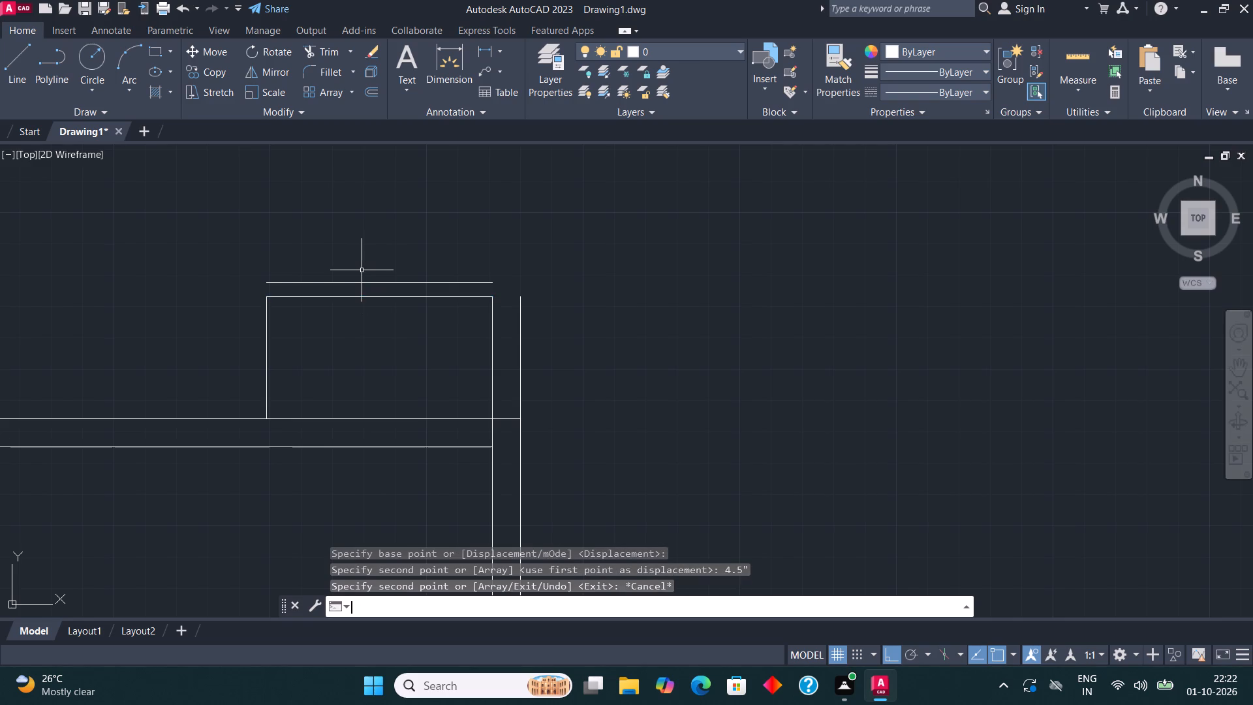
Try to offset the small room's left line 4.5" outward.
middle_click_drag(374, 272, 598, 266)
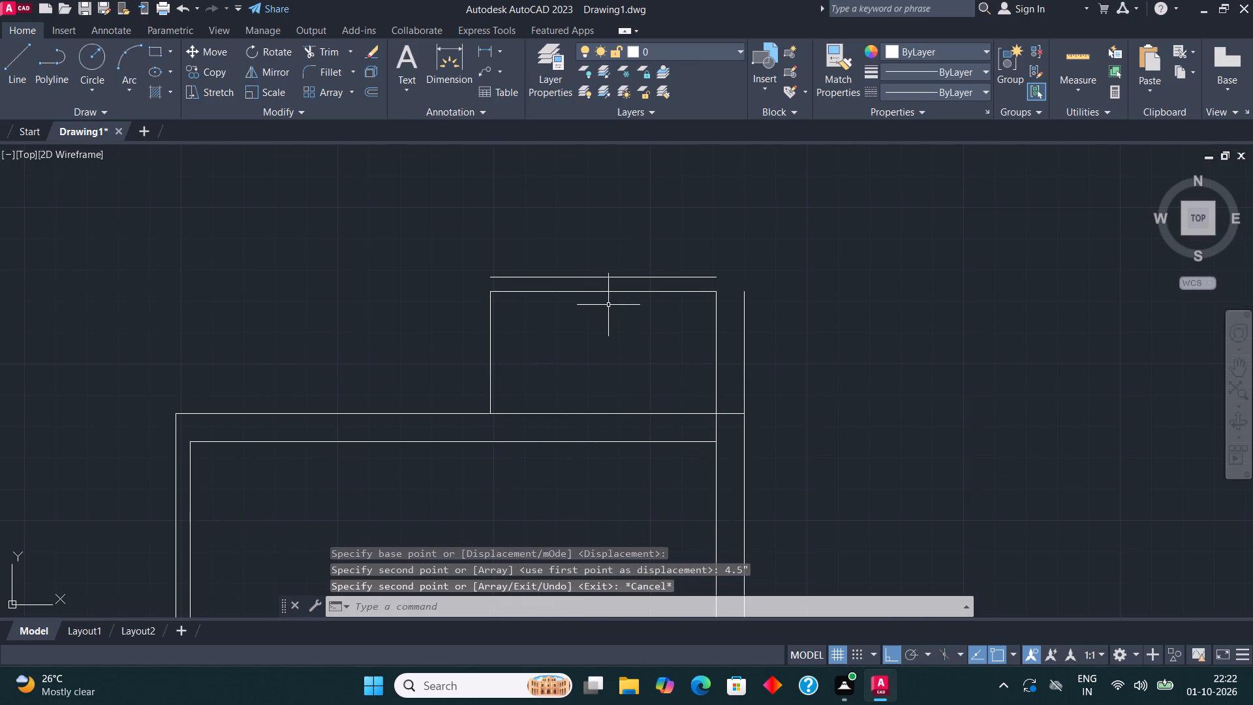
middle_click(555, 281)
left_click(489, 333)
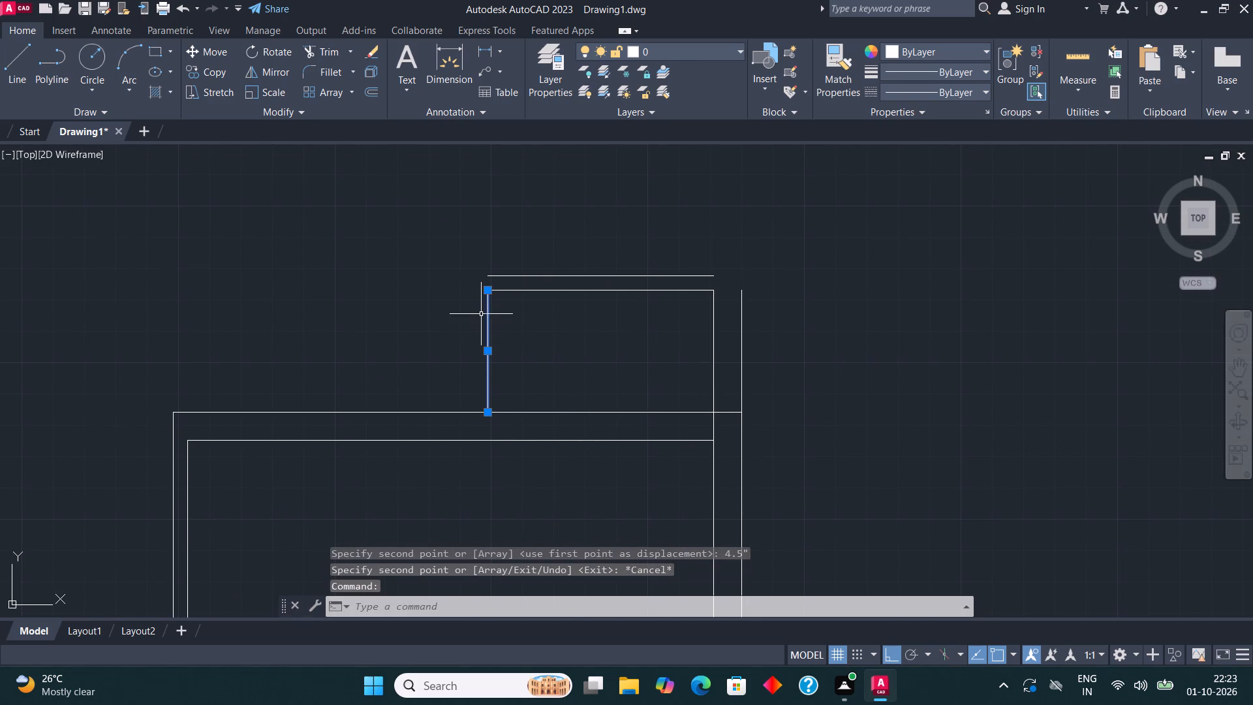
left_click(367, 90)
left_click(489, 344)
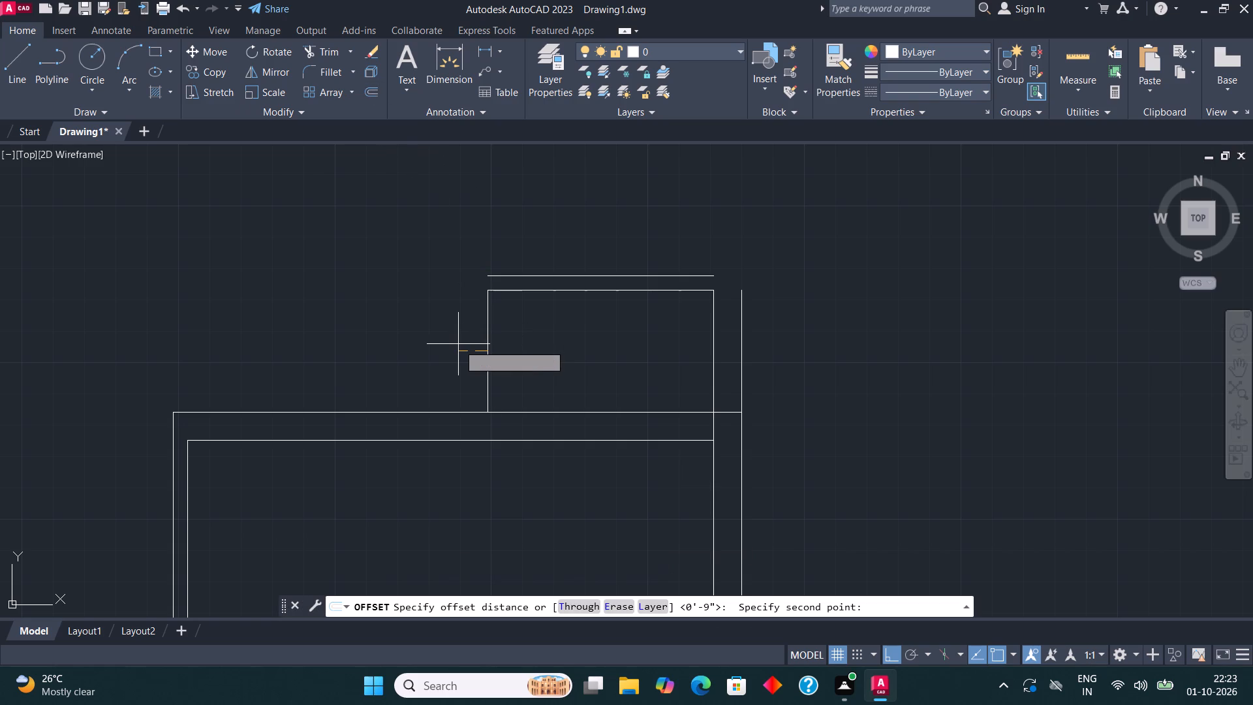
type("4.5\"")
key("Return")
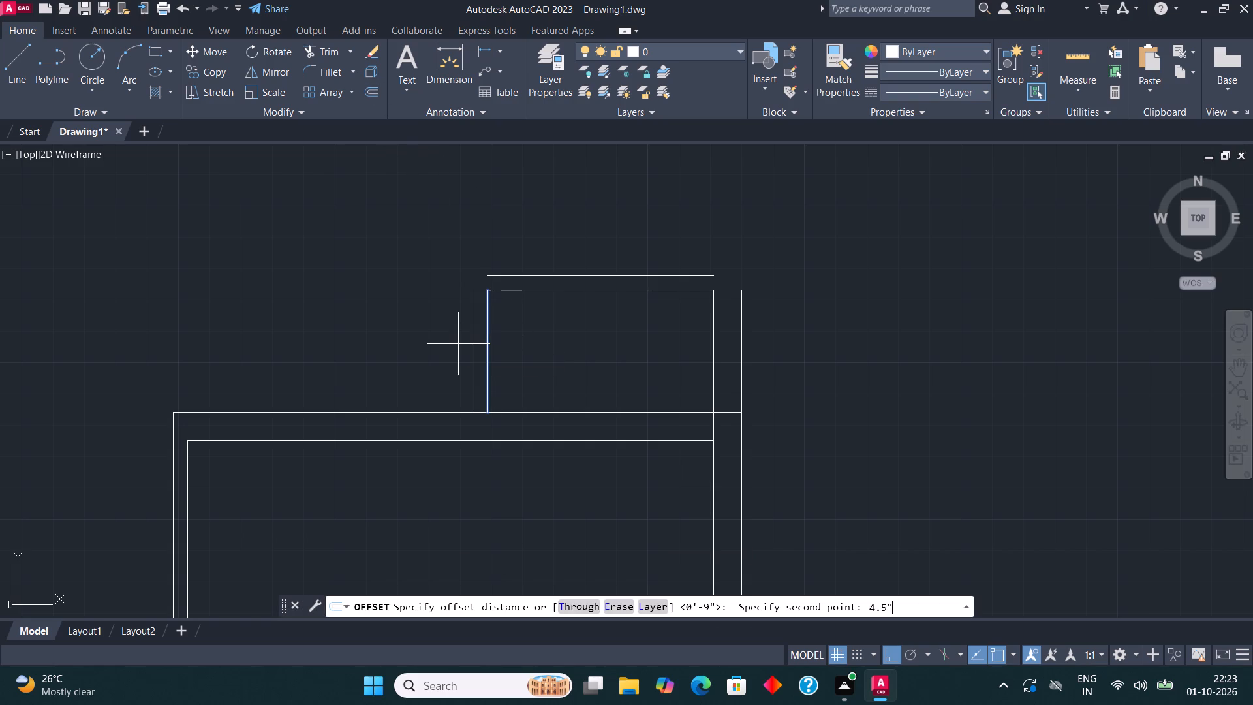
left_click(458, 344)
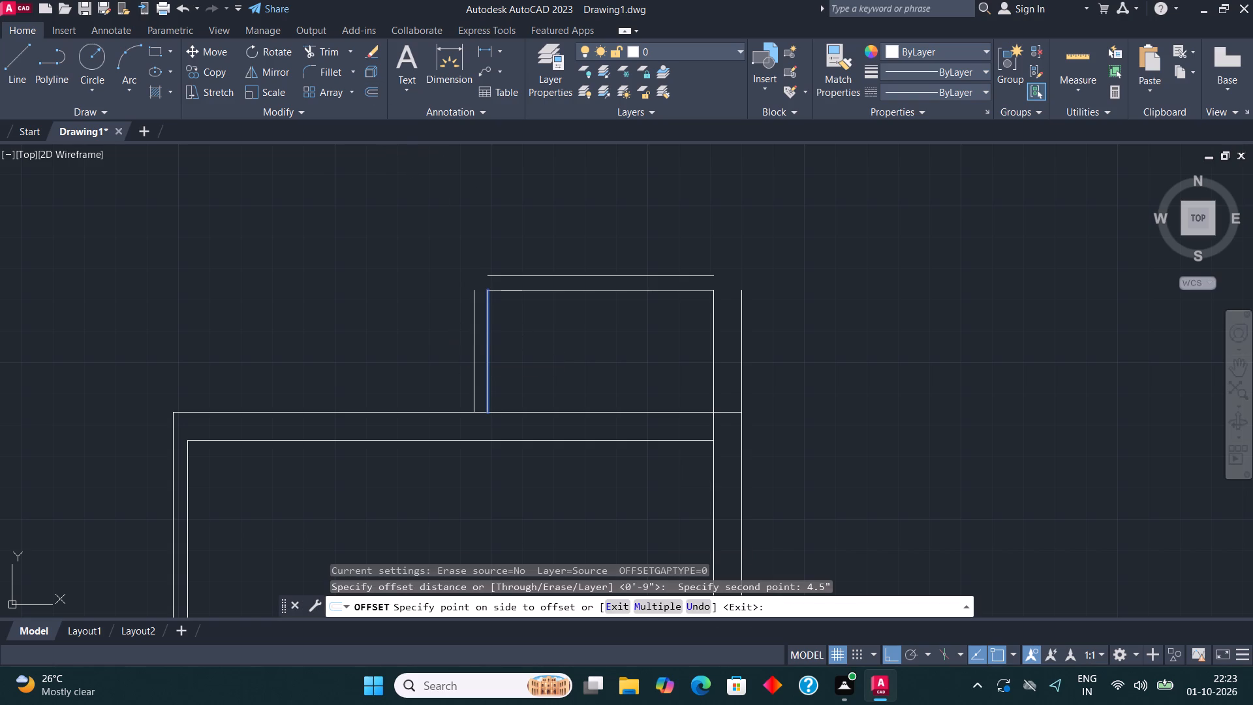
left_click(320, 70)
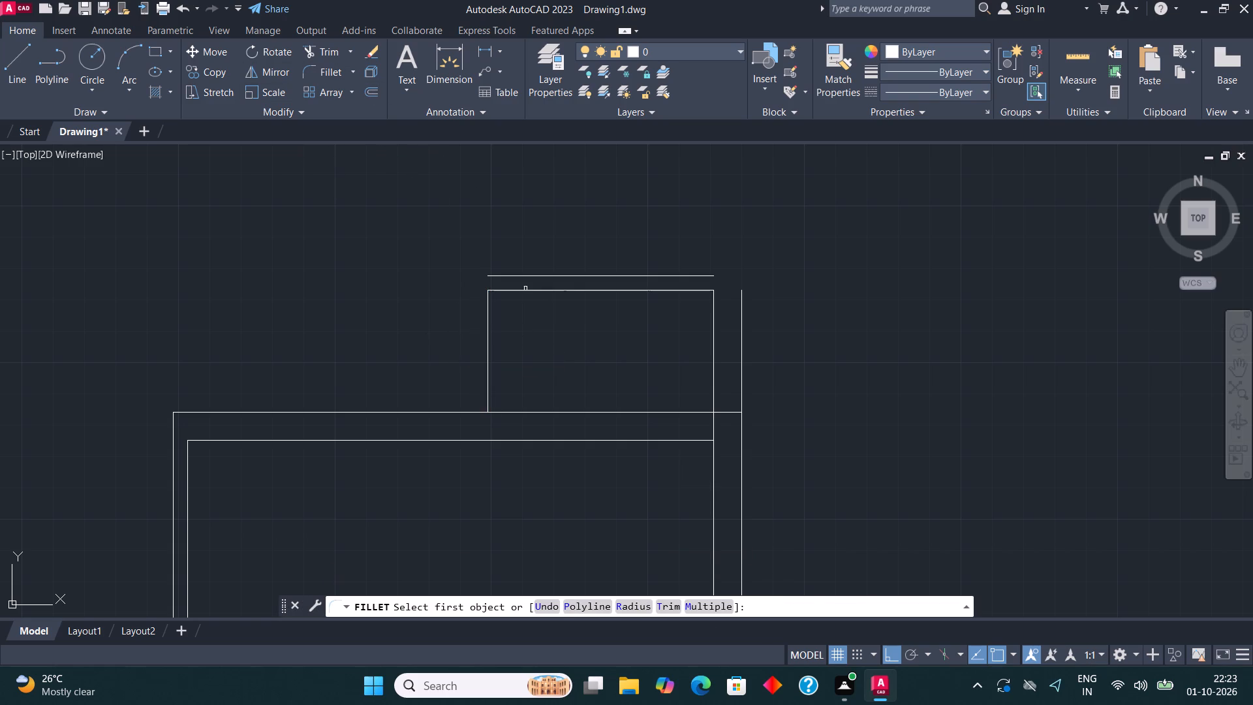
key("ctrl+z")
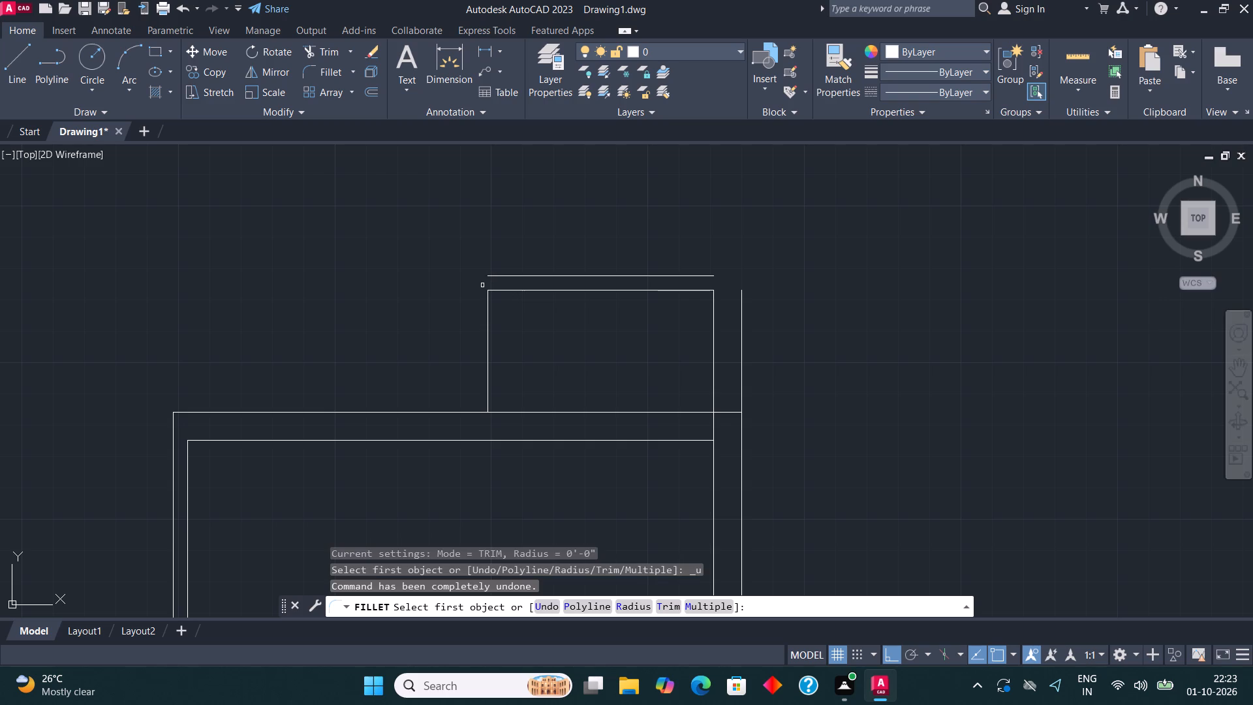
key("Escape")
Offset the small room's left line 4.5" outward.
left_click(489, 316)
left_click(363, 93)
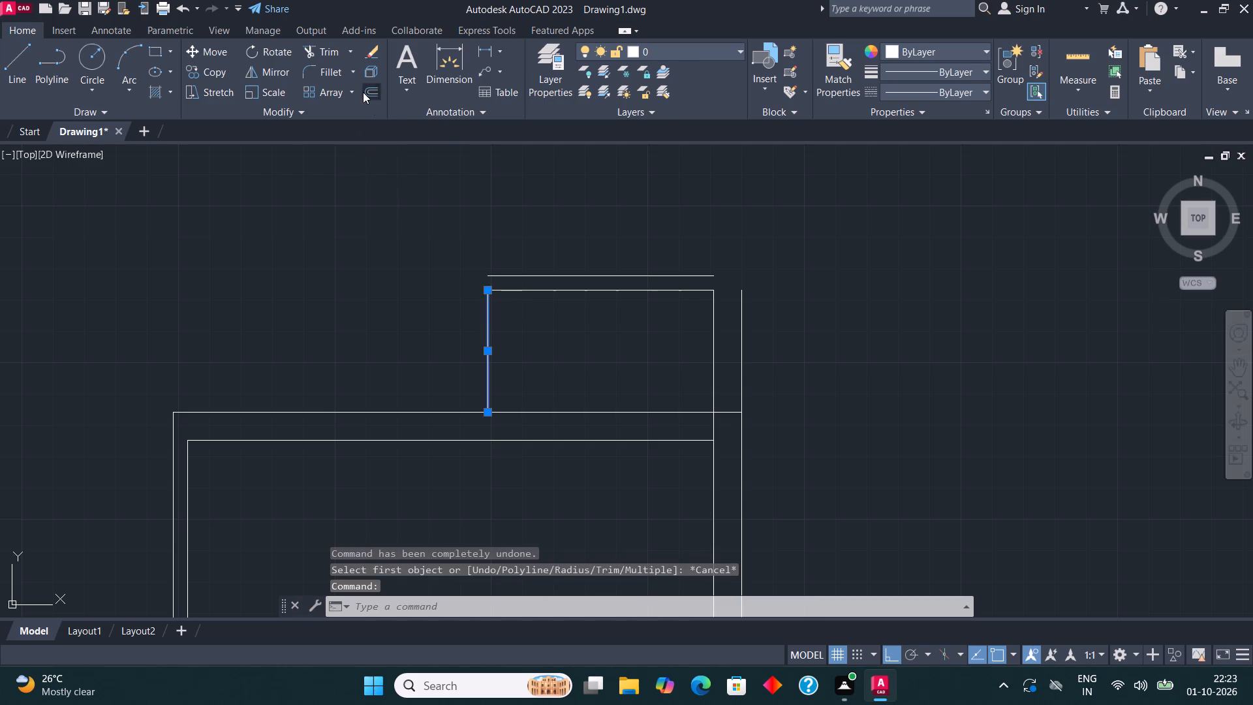
left_click(482, 347)
type("4.5\"")
key("Return")
left_click(407, 358)
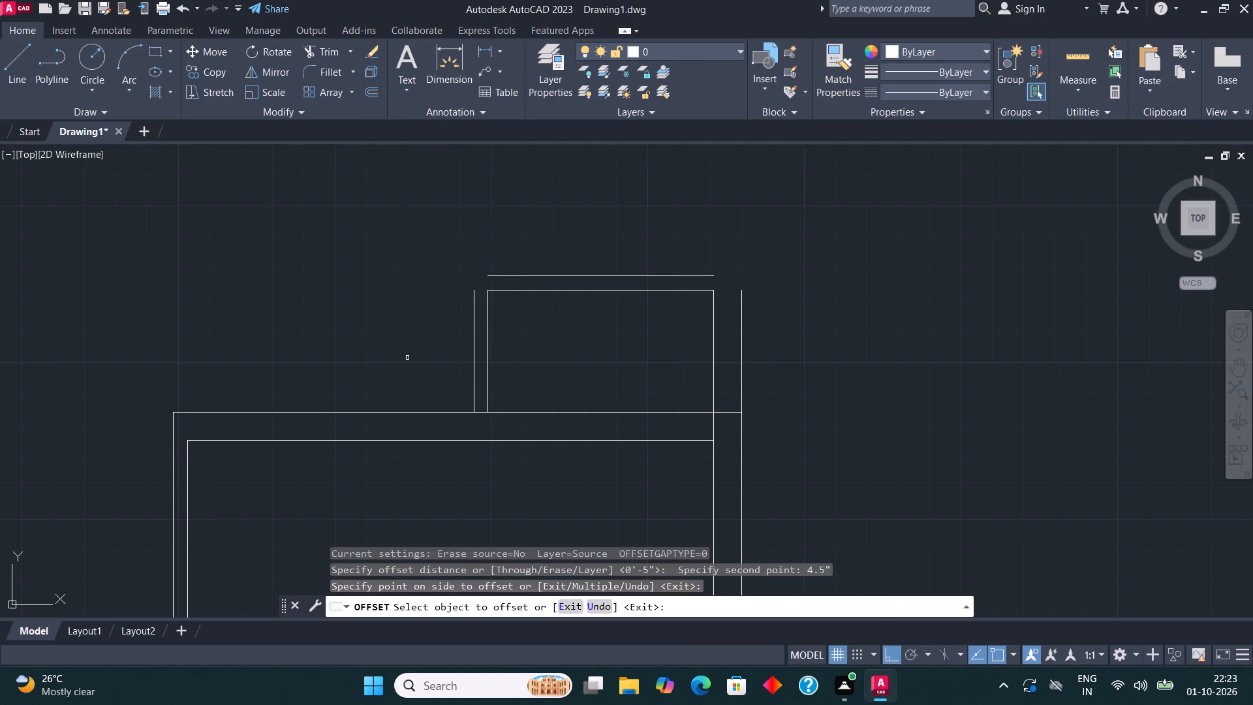
Fillet the small room's outer lines into closed corners at the top left and top right.
left_click(335, 73)
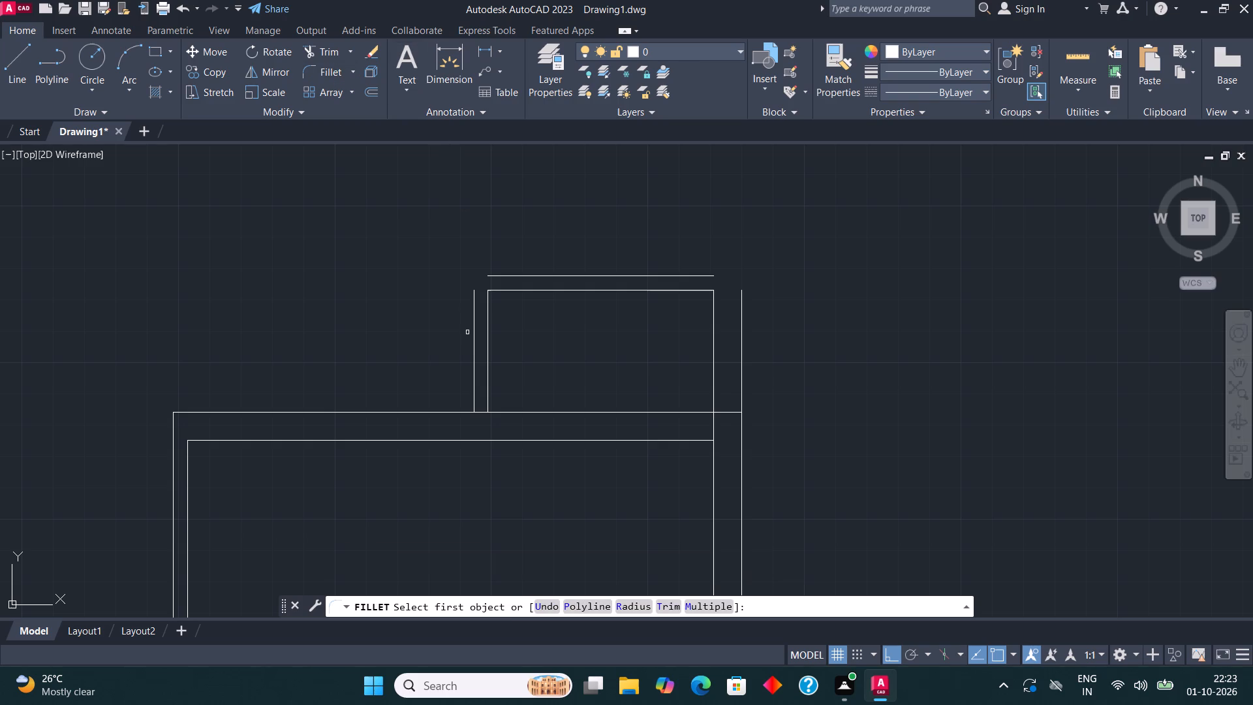
left_click(473, 321)
left_click(499, 275)
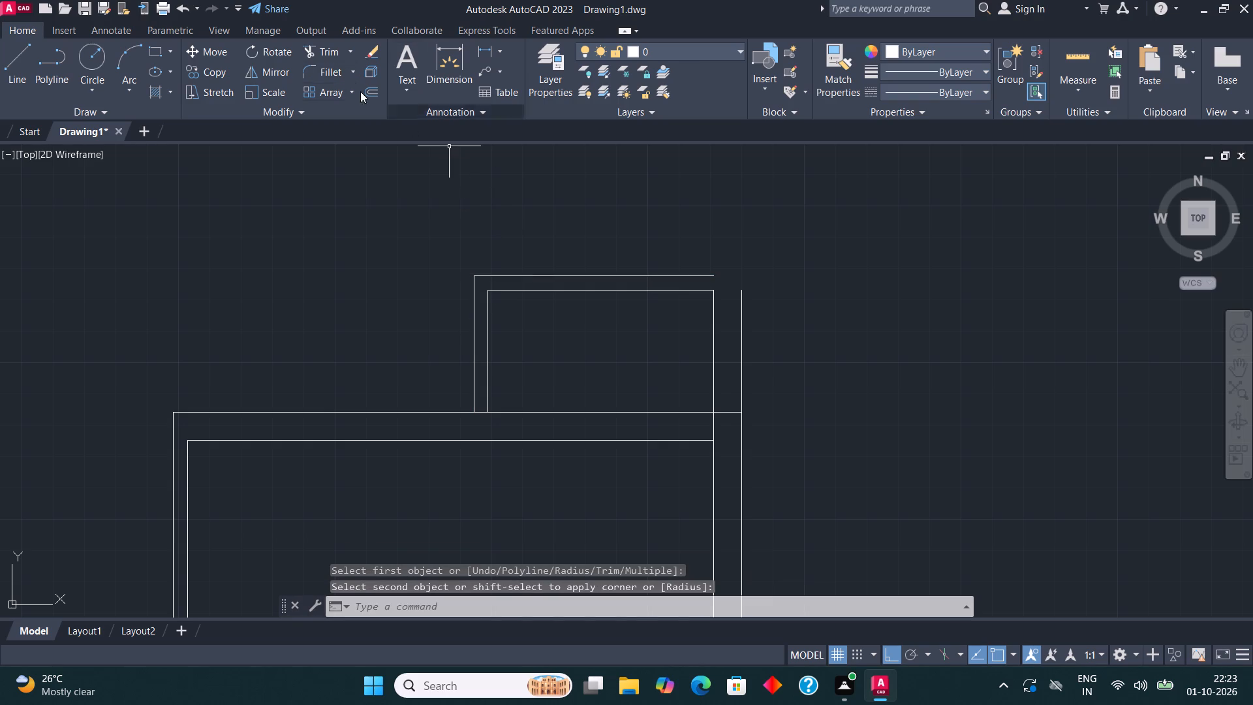
left_click(335, 76)
left_click(742, 331)
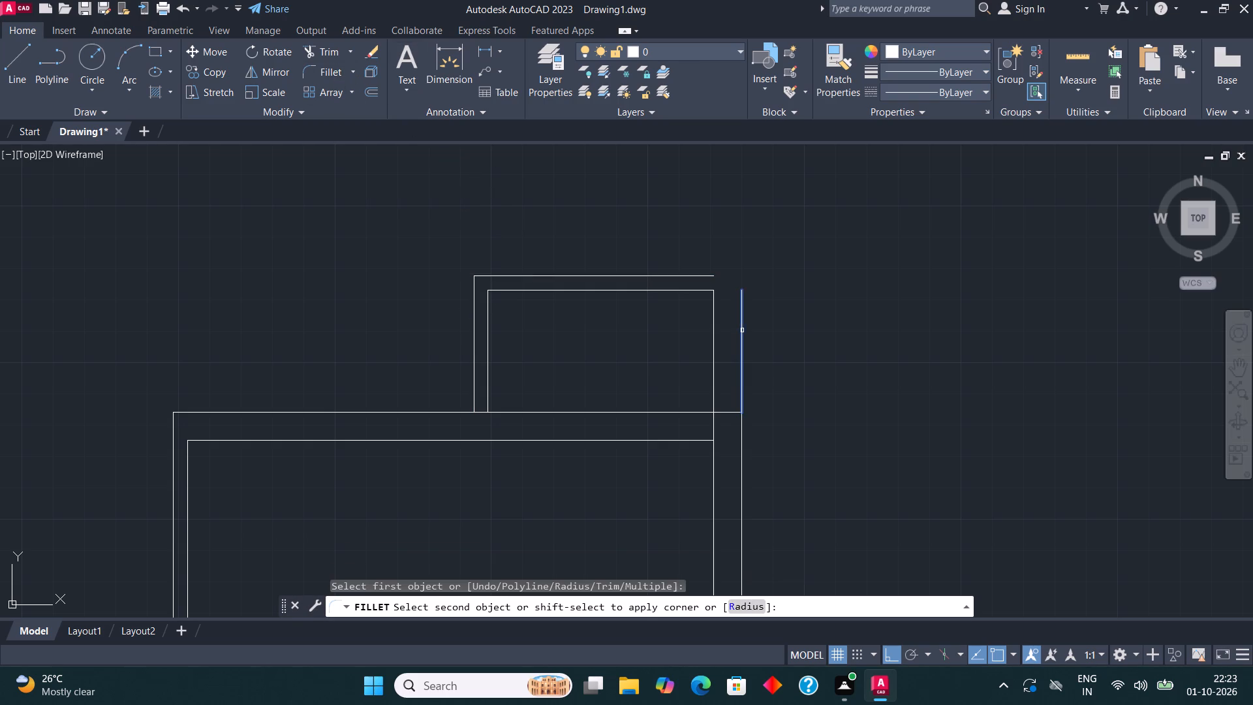
left_click(700, 275)
key("Escape")
Draw a 9'1.5" line leftward from the foot of the small room's outer left wall, along the upper room's outer top line.
middle_click(534, 297)
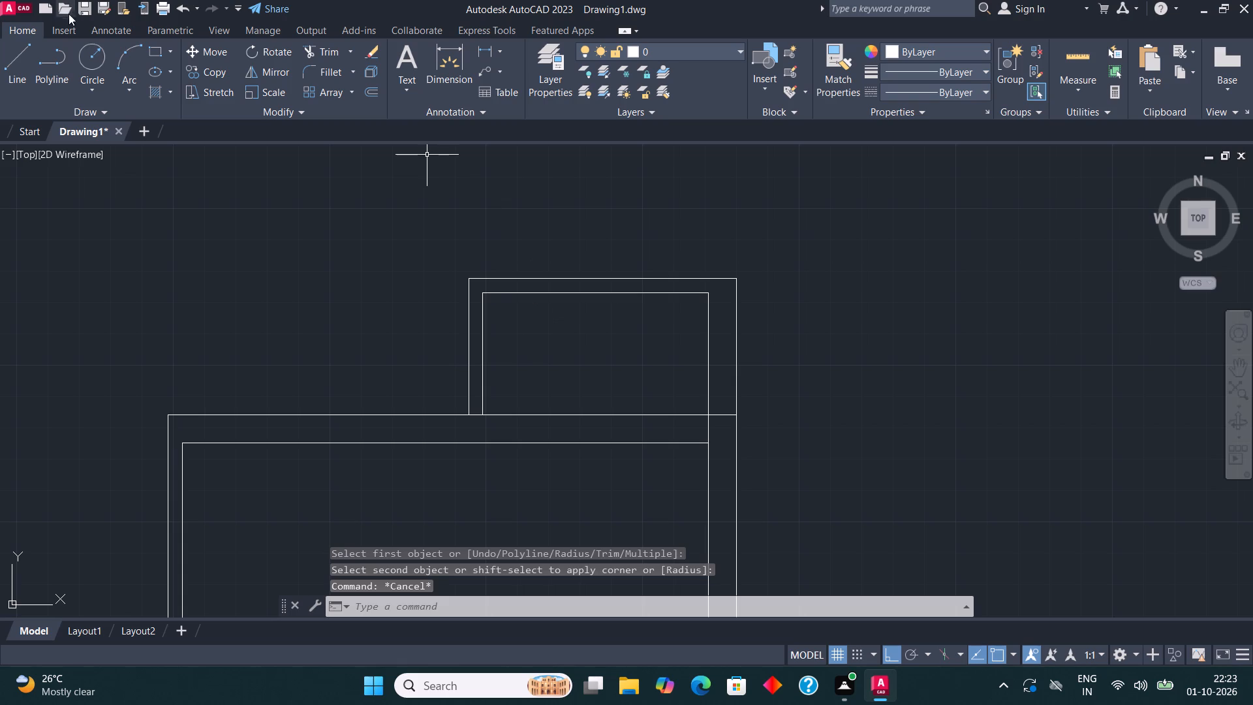
left_click(11, 70)
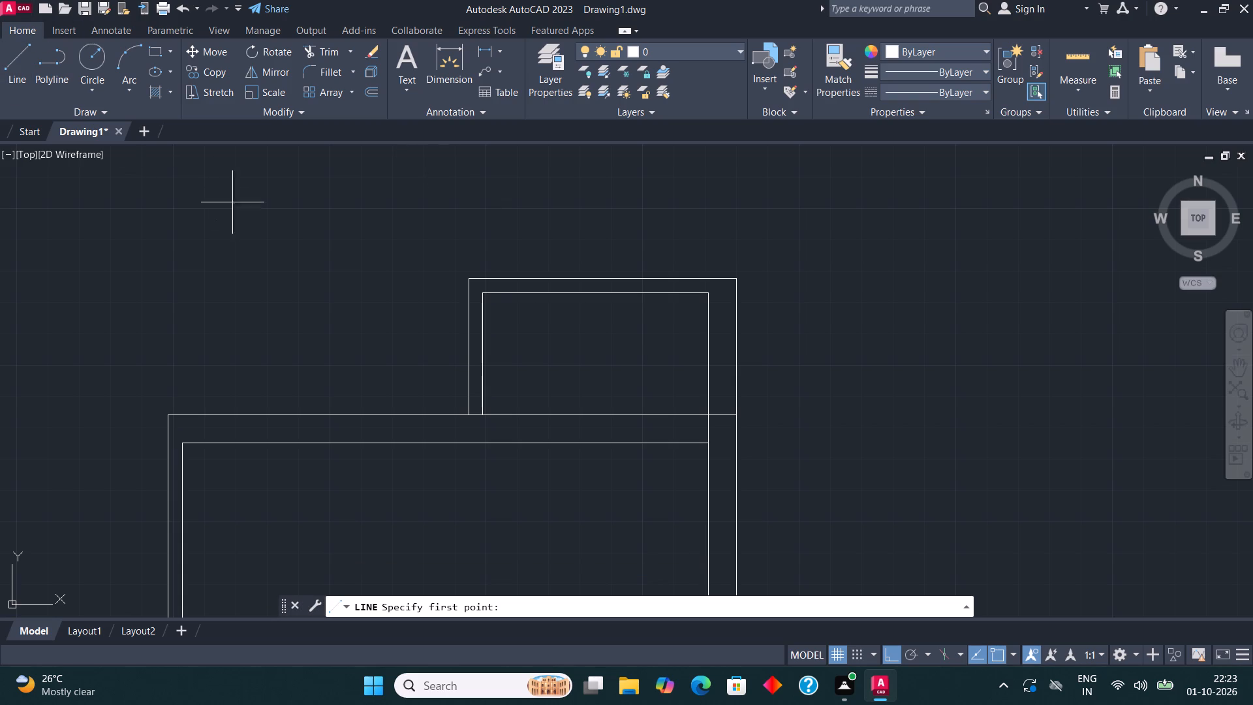
left_click(465, 415)
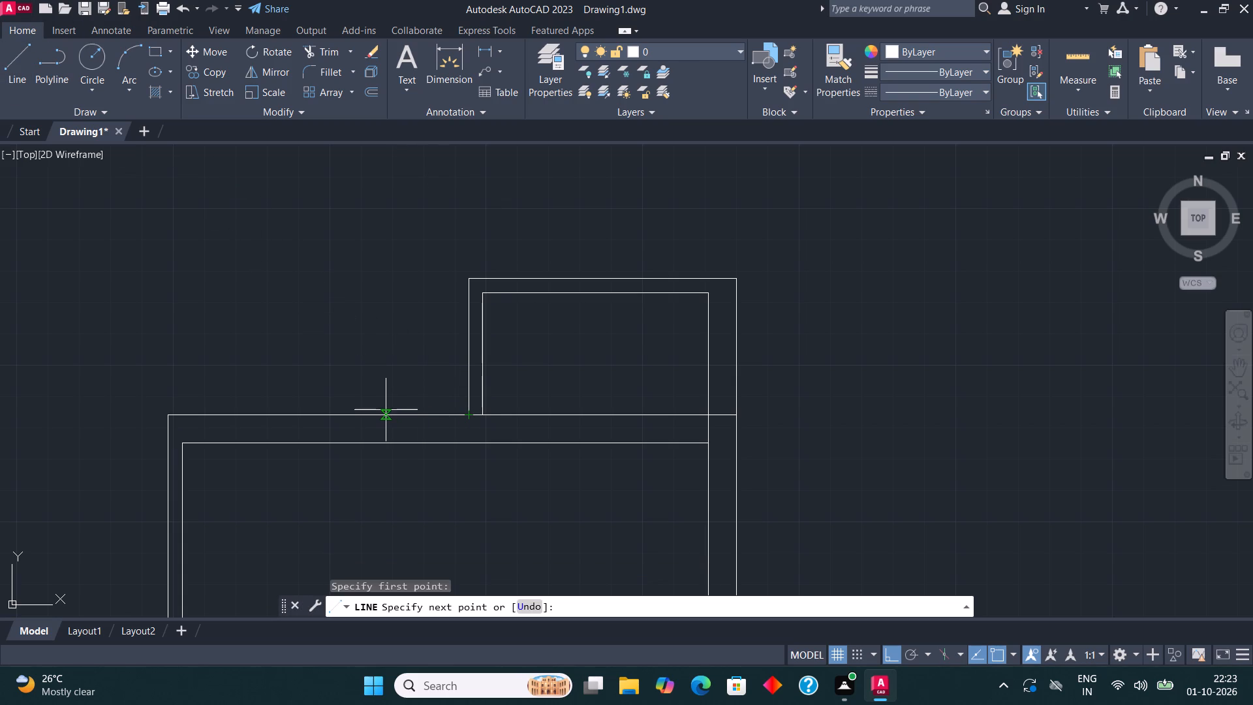
type("9'")
type("1.5\"")
key("Return")
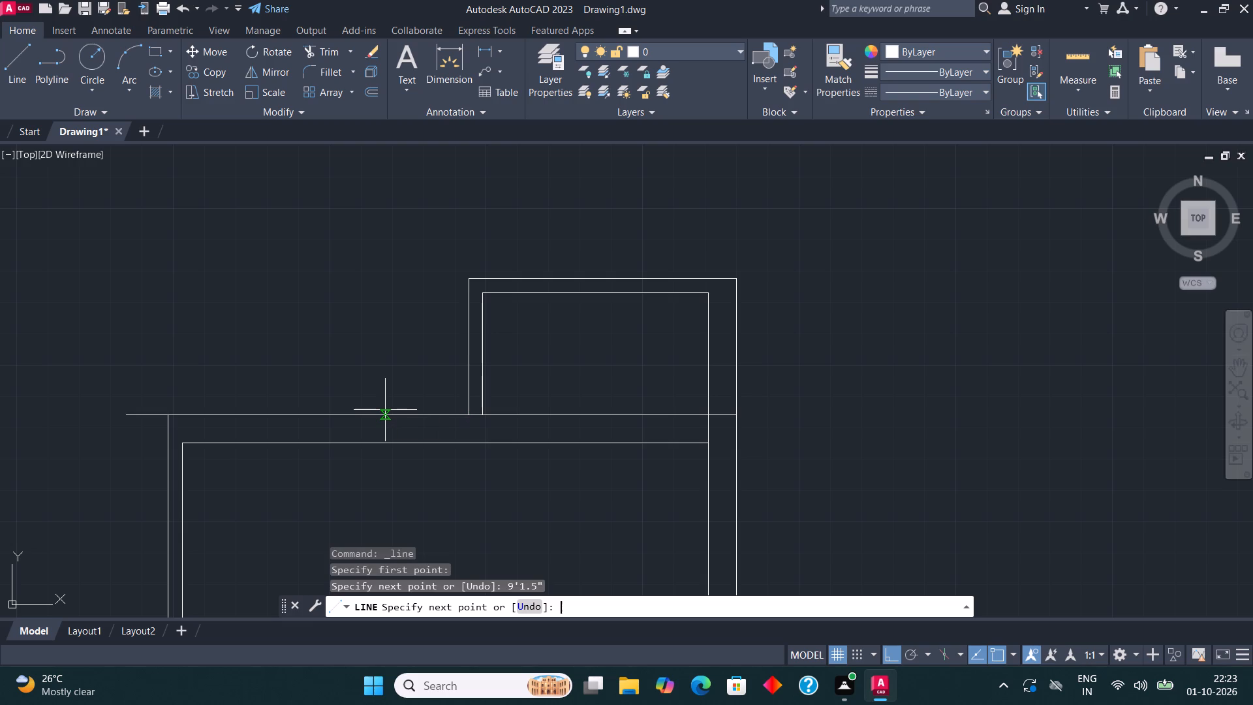
scroll(343, 403, "down", 1)
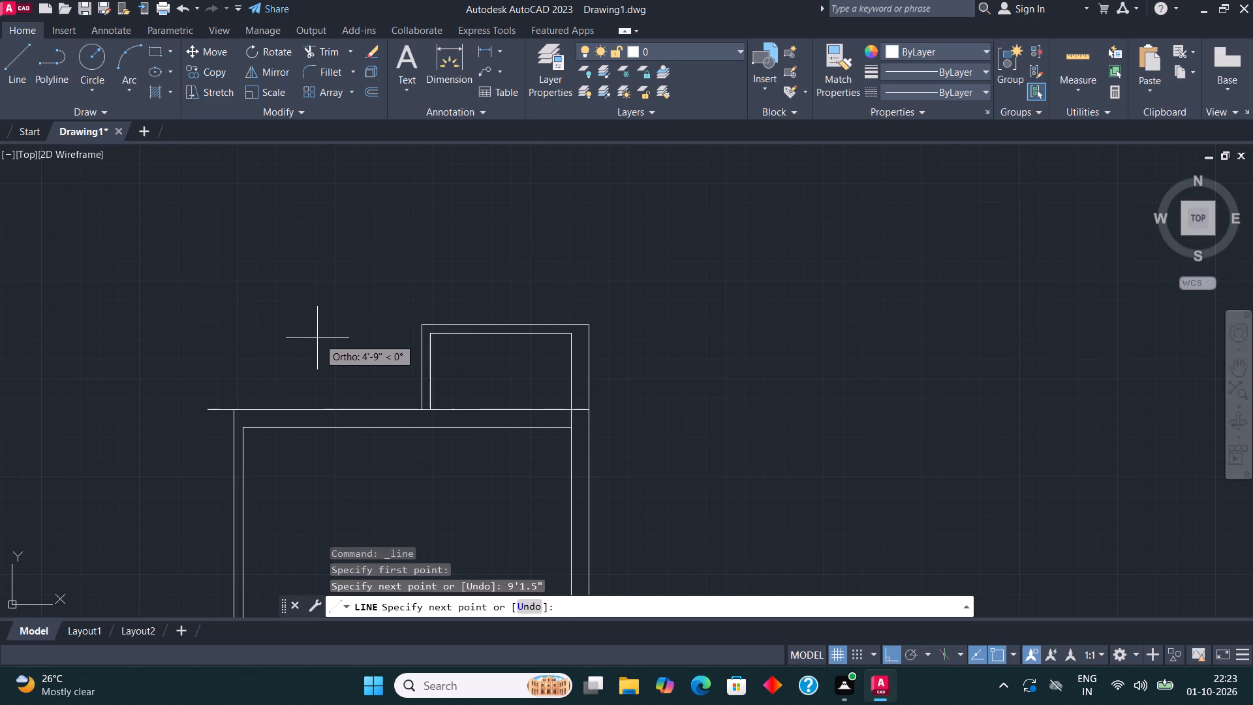
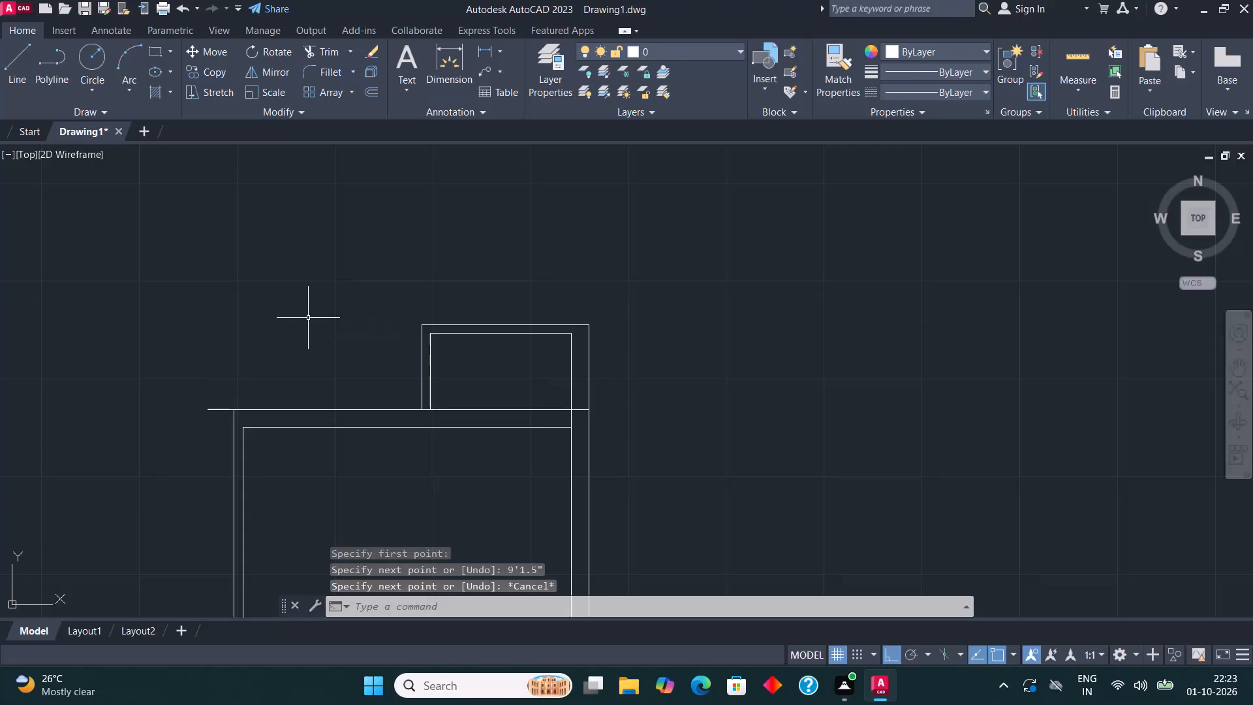
Delete the line running leftward from the foot of the small room's outer left wall.
middle_click_drag(336, 345, 382, 371)
left_click(270, 435)
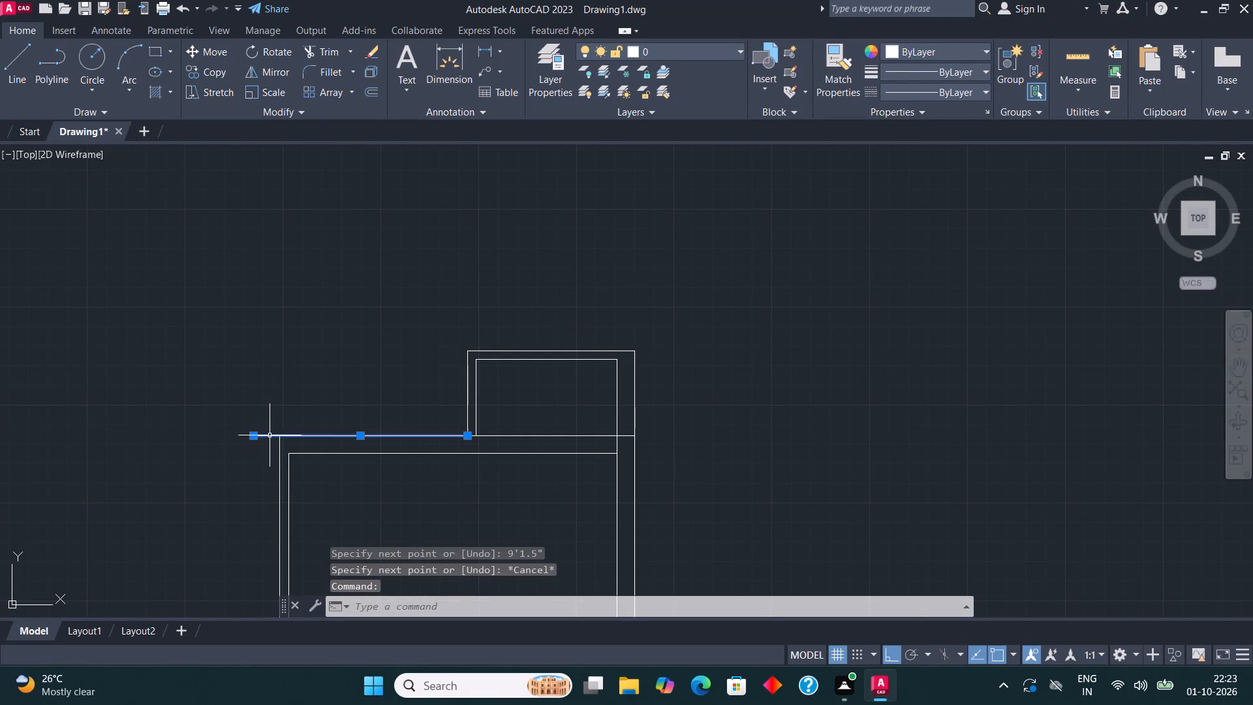
key("Delete")
Draw a line from the upper room's outer top-left corner up to the small room's top level, then across to its outer top-left corner.
left_click(22, 55)
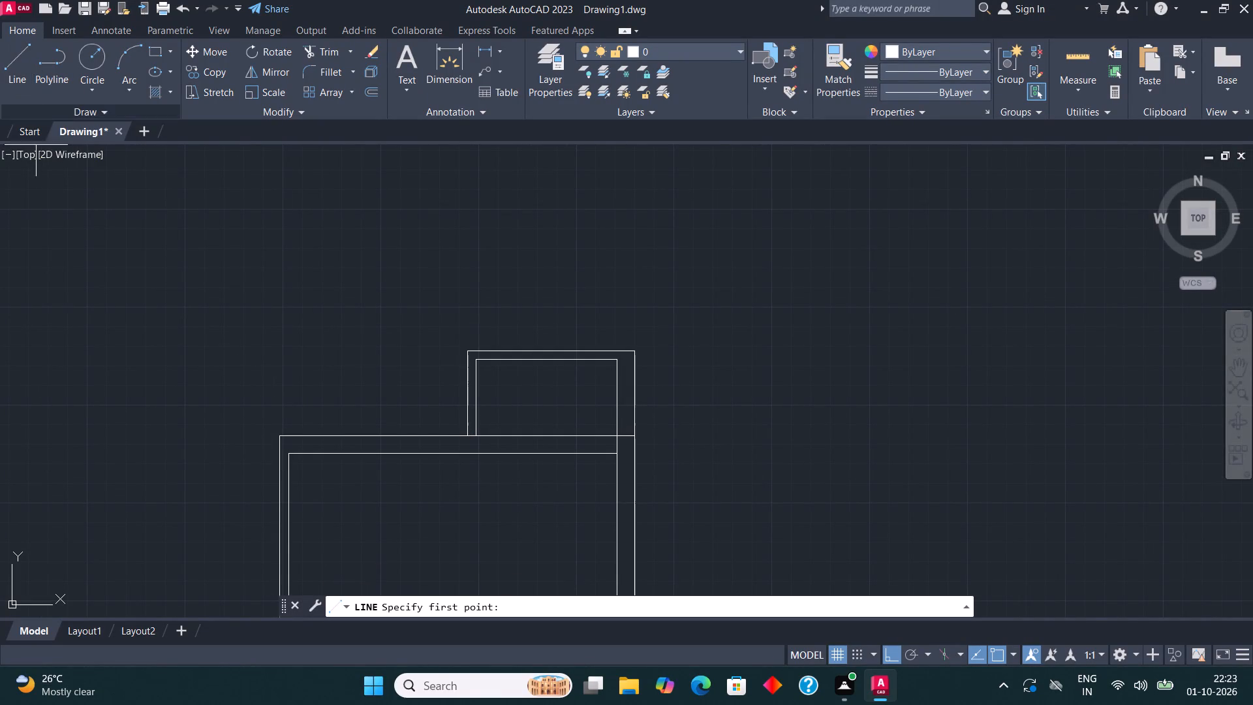
scroll(318, 397, "up", 2)
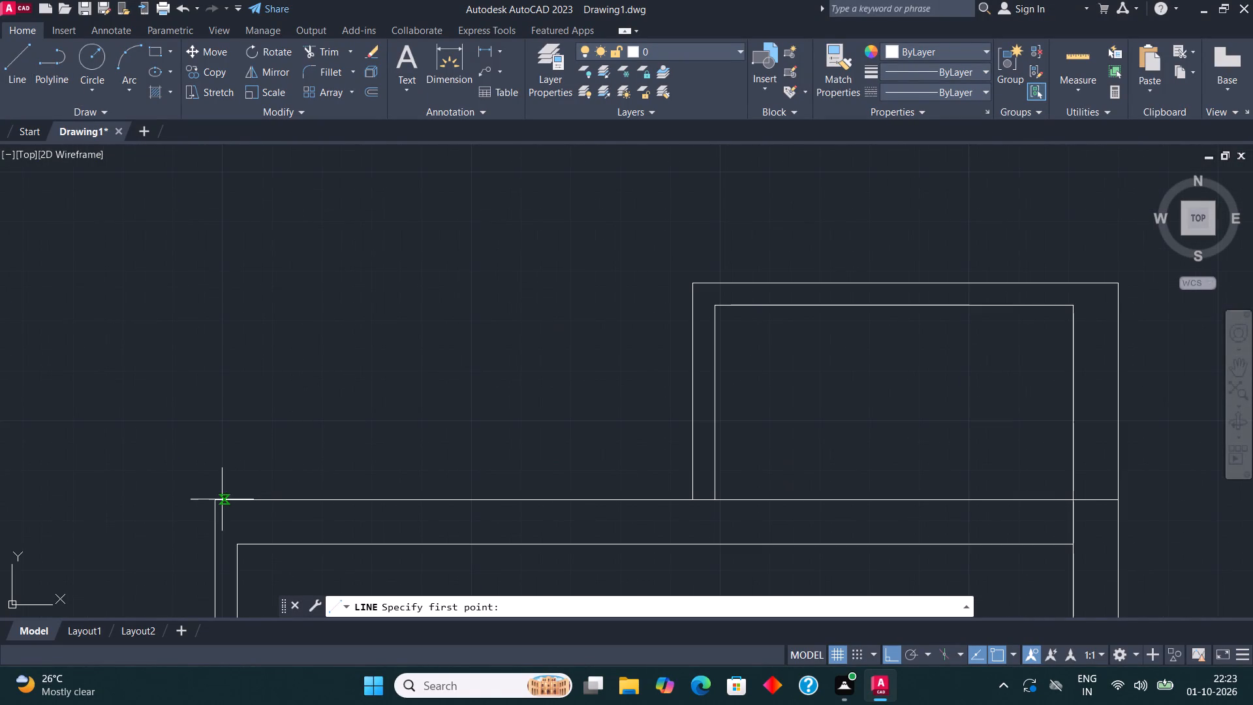
left_click(217, 500)
scroll(219, 419, "down", 2)
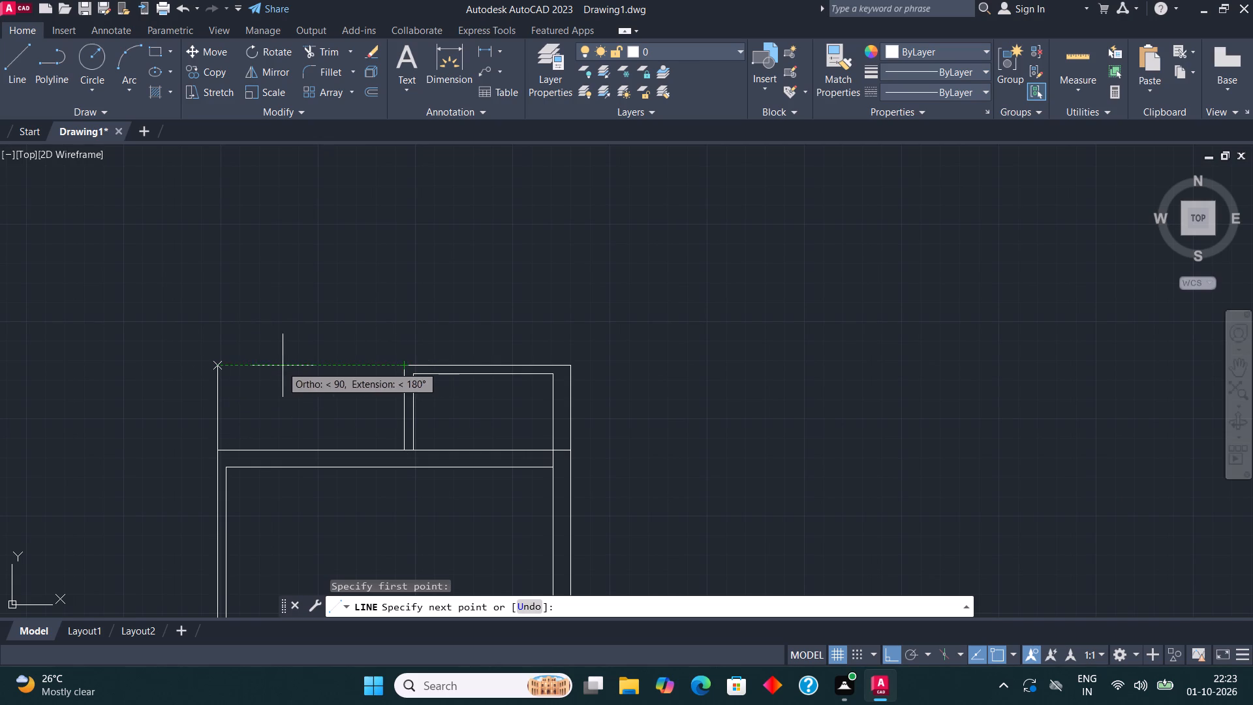
left_click(252, 366)
left_click(405, 367)
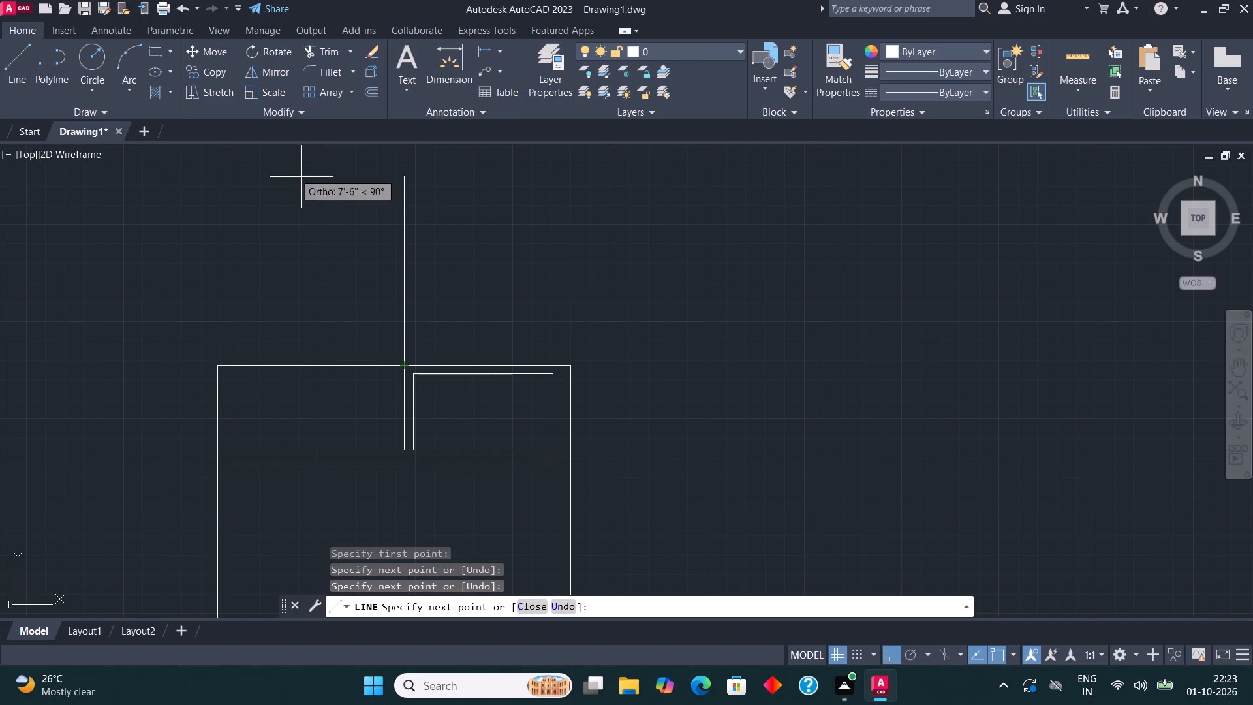
Draw the inner left wall line up from the upper room's inner top-left corner and fillet it to the small room's inner top line.
left_click(27, 68)
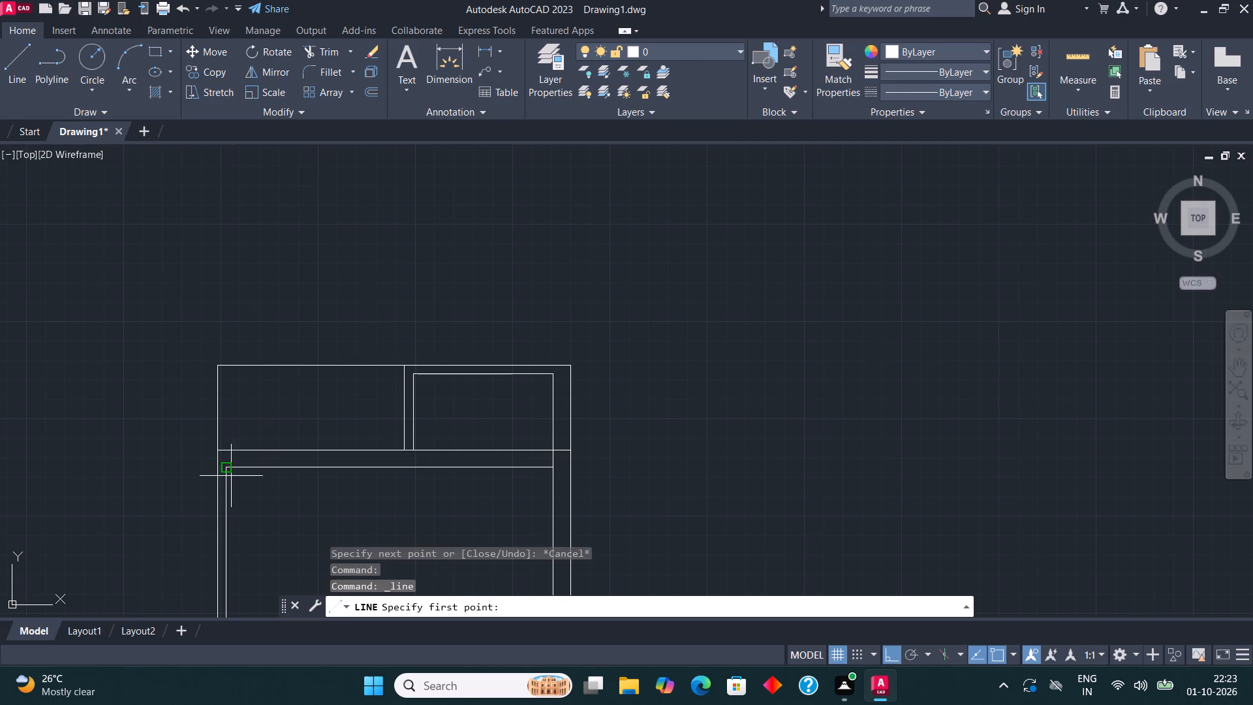
left_click(226, 470)
left_click(228, 381)
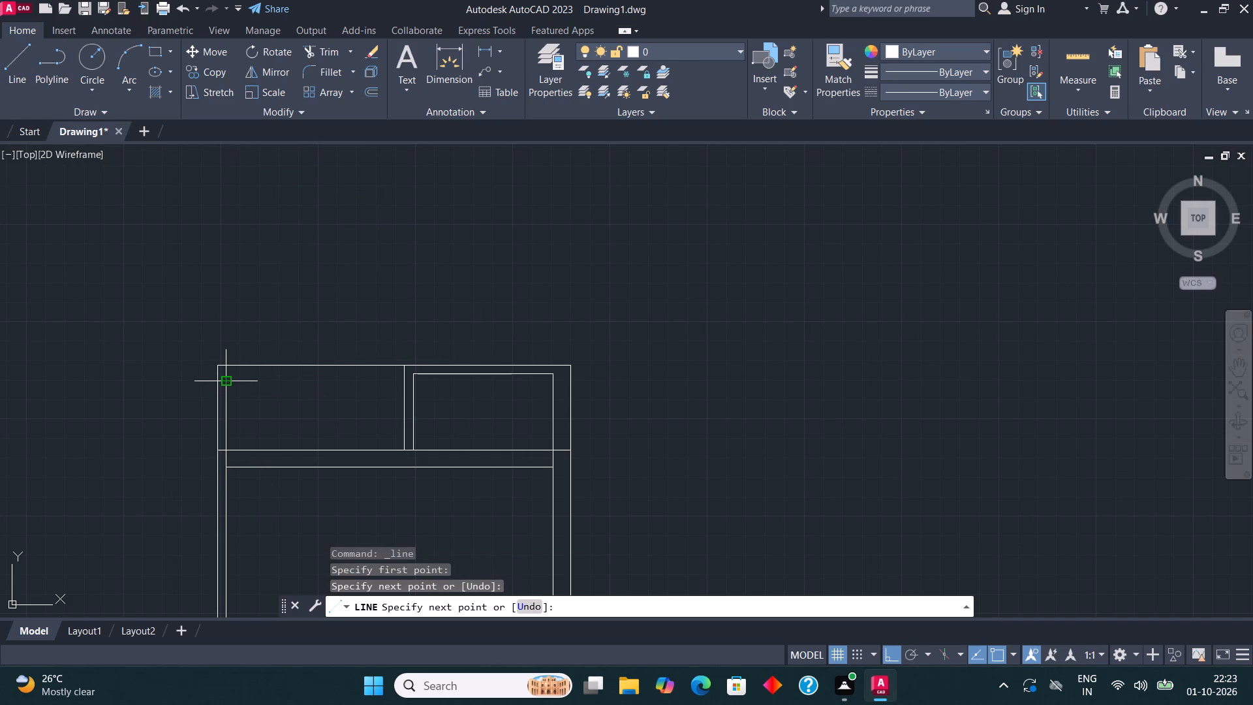
left_click(334, 75)
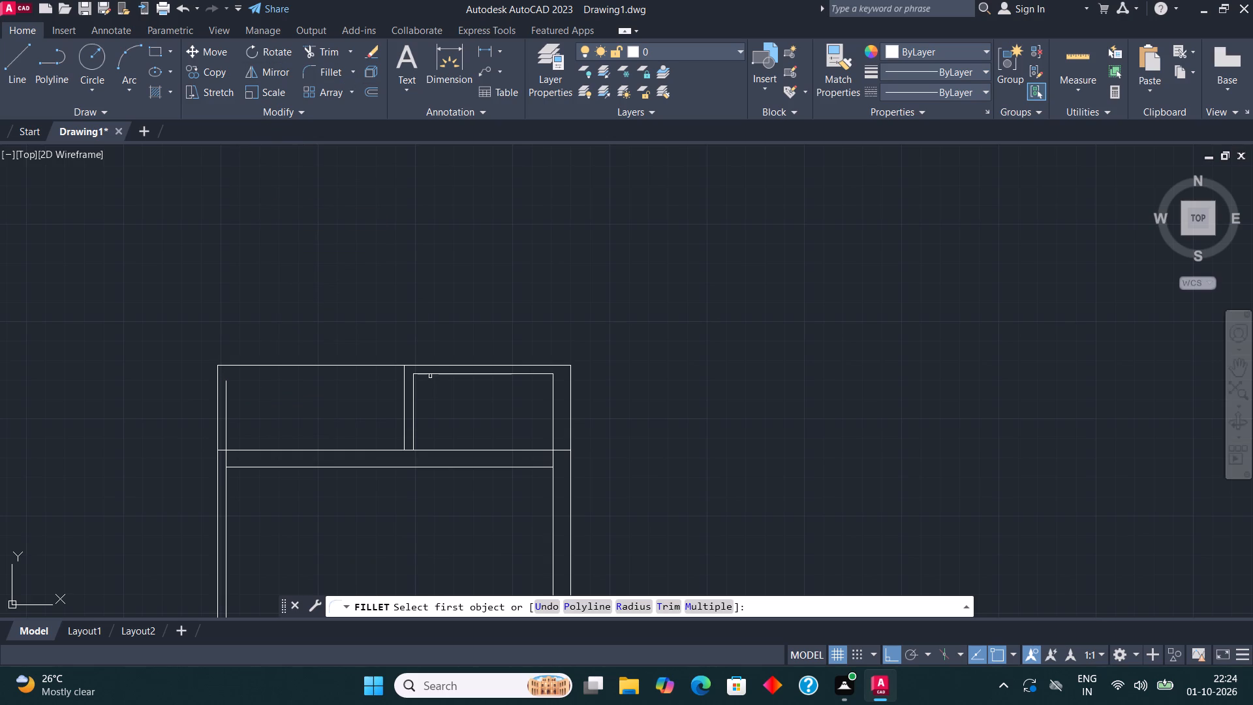
left_click(429, 375)
left_click(224, 413)
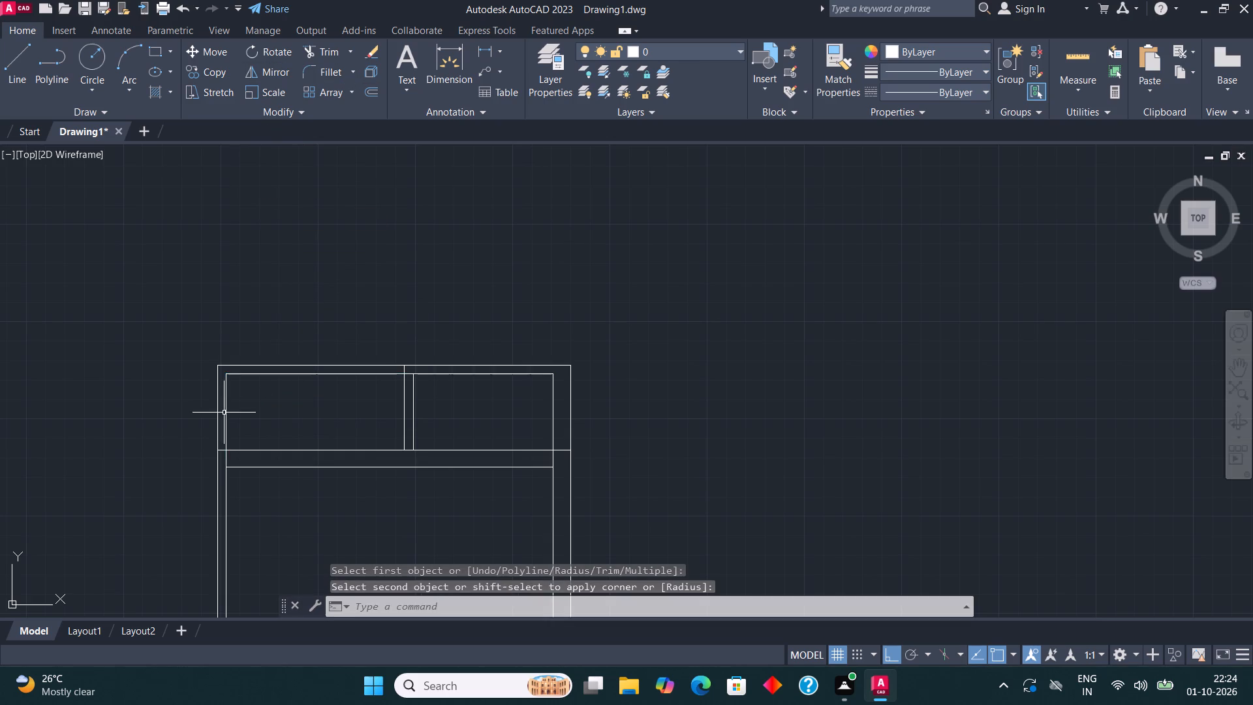
Draw a left projection from the upper room's inner top-left corner: across the wall, 5' left, 7'7.5" down and 5' back right.
scroll(403, 379, "down", 2)
middle_click_drag(483, 366, 621, 296)
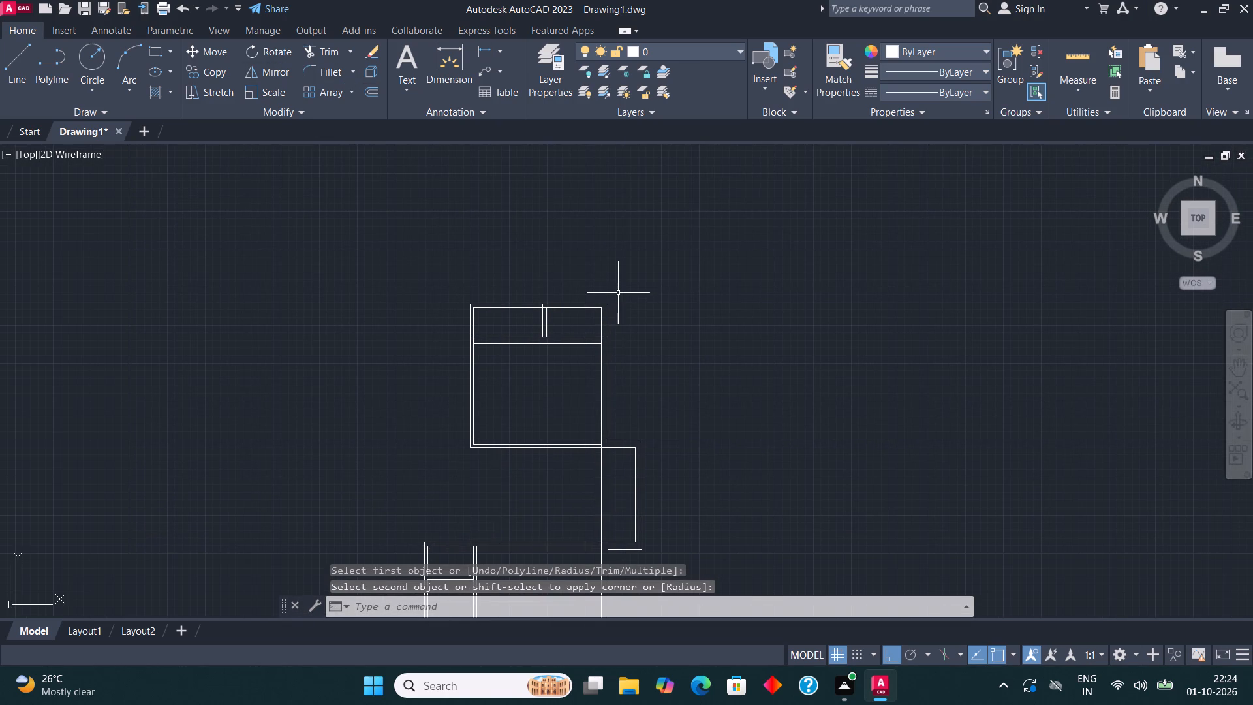
middle_click_drag(506, 362, 487, 404)
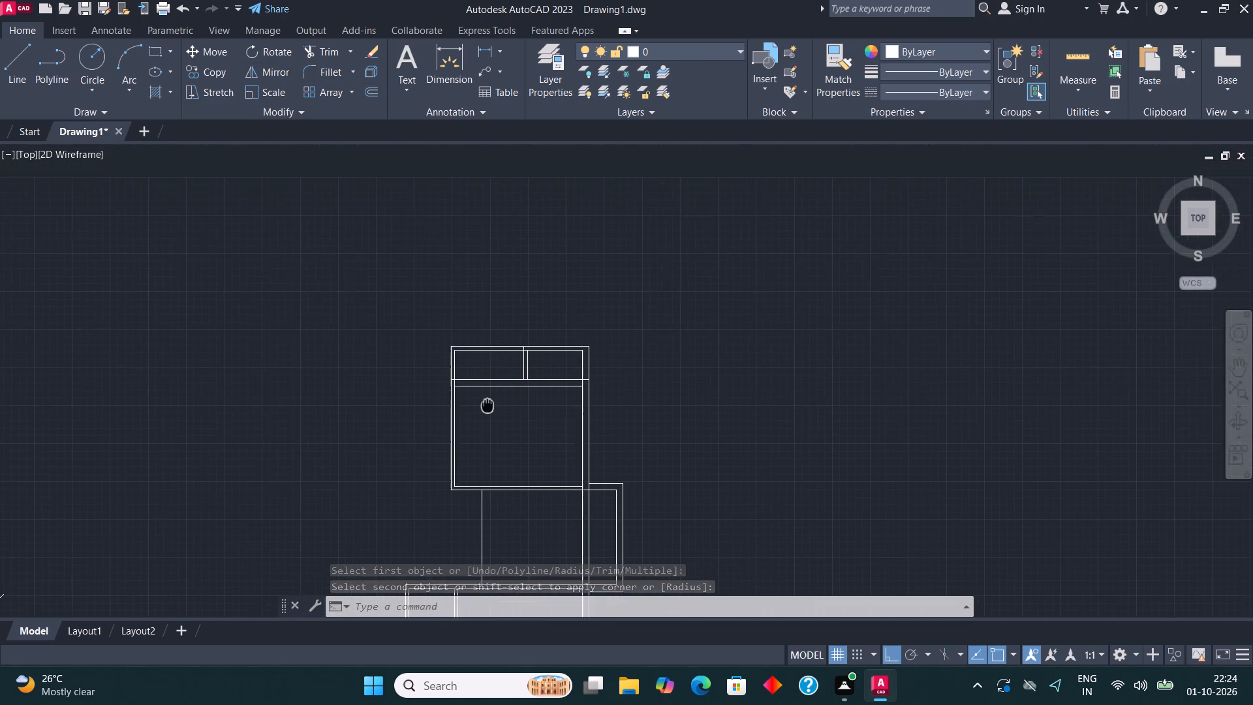
middle_click_drag(487, 404, 473, 434)
scroll(429, 412, "up", 2)
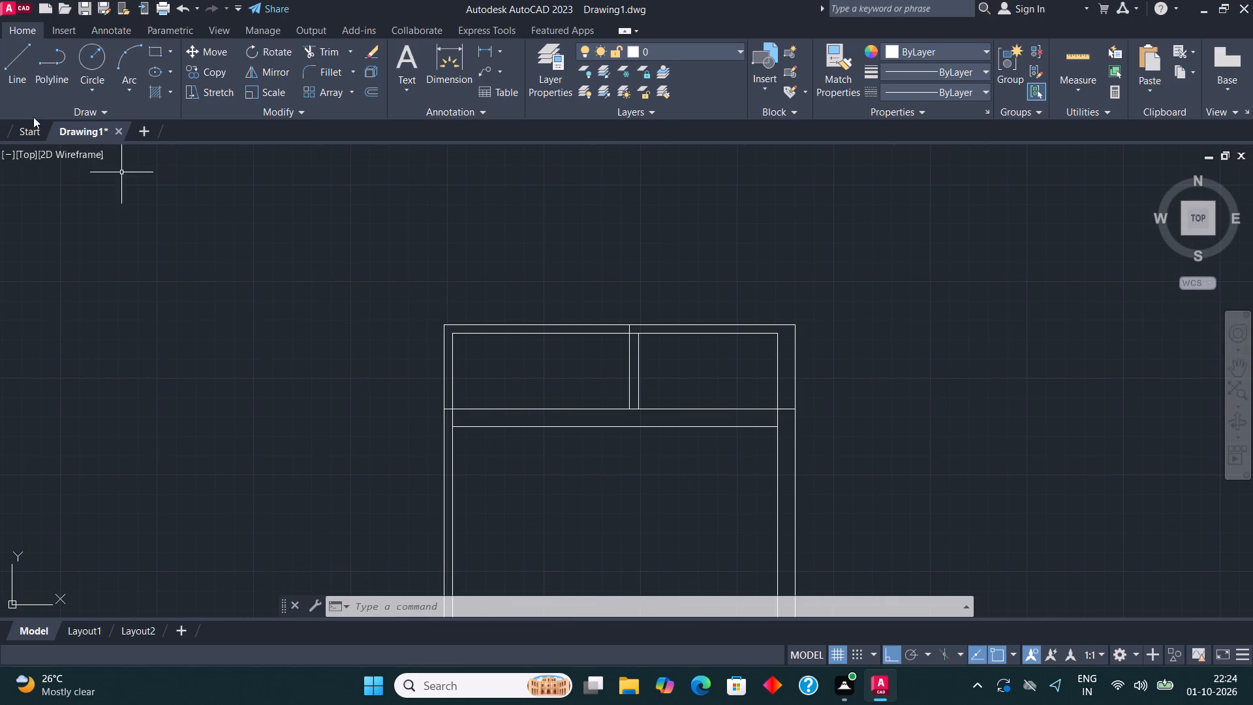
left_click(14, 64)
scroll(473, 447, "up", 1)
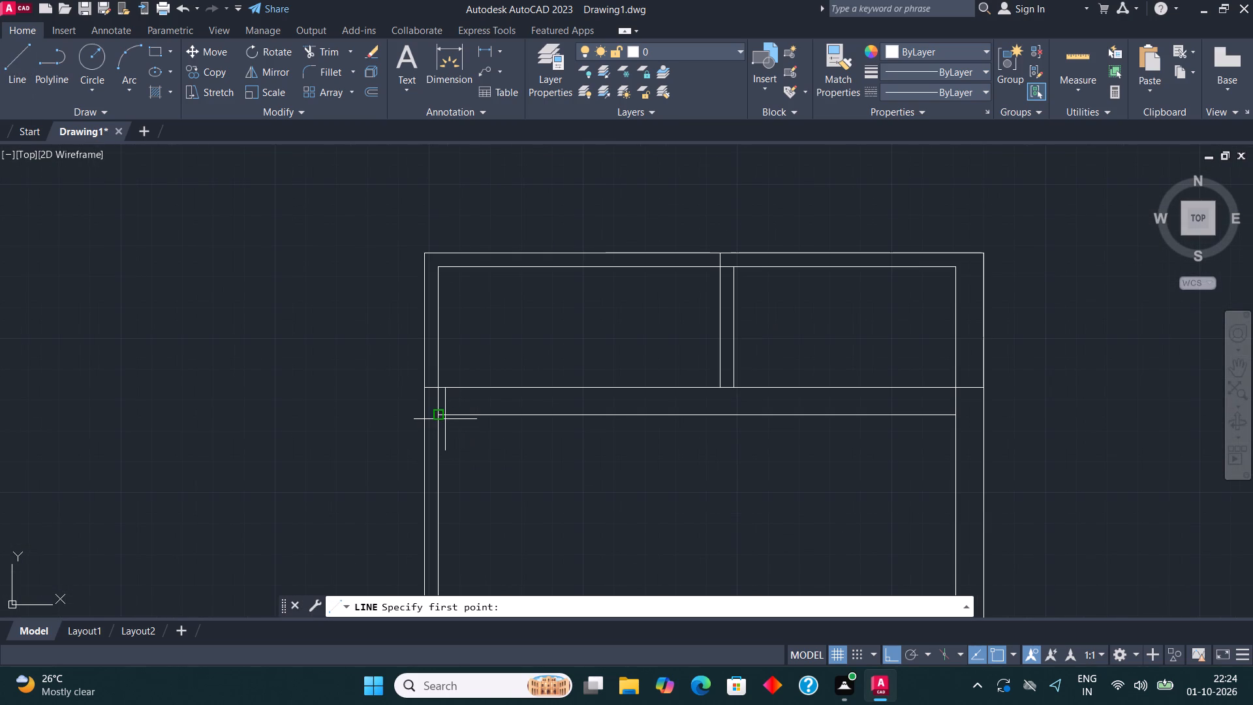
left_click(433, 416)
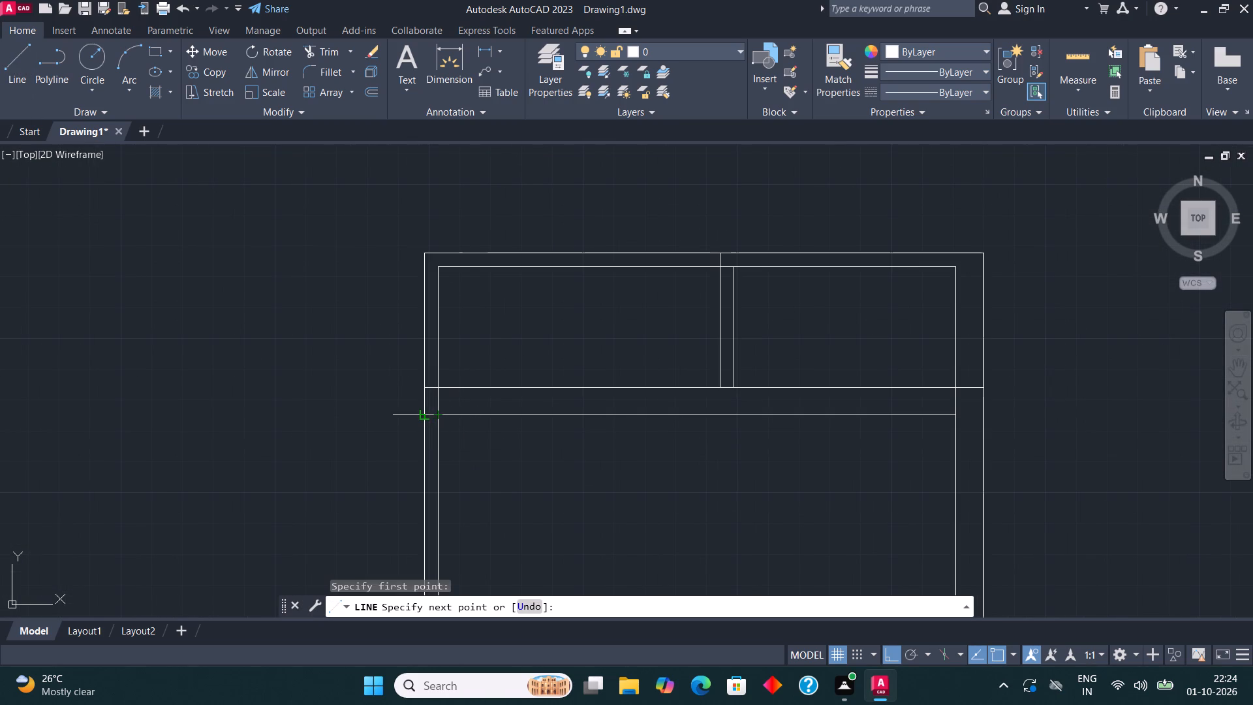
left_click(424, 414)
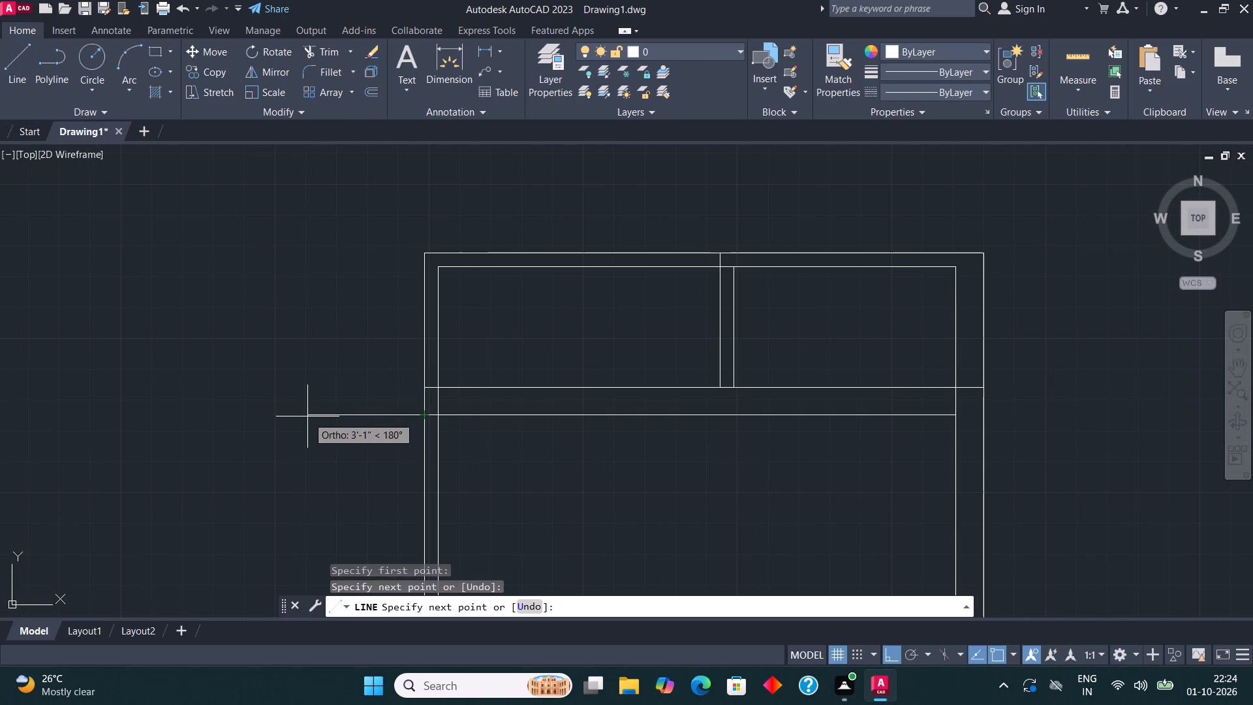
type("5'")
key("Return")
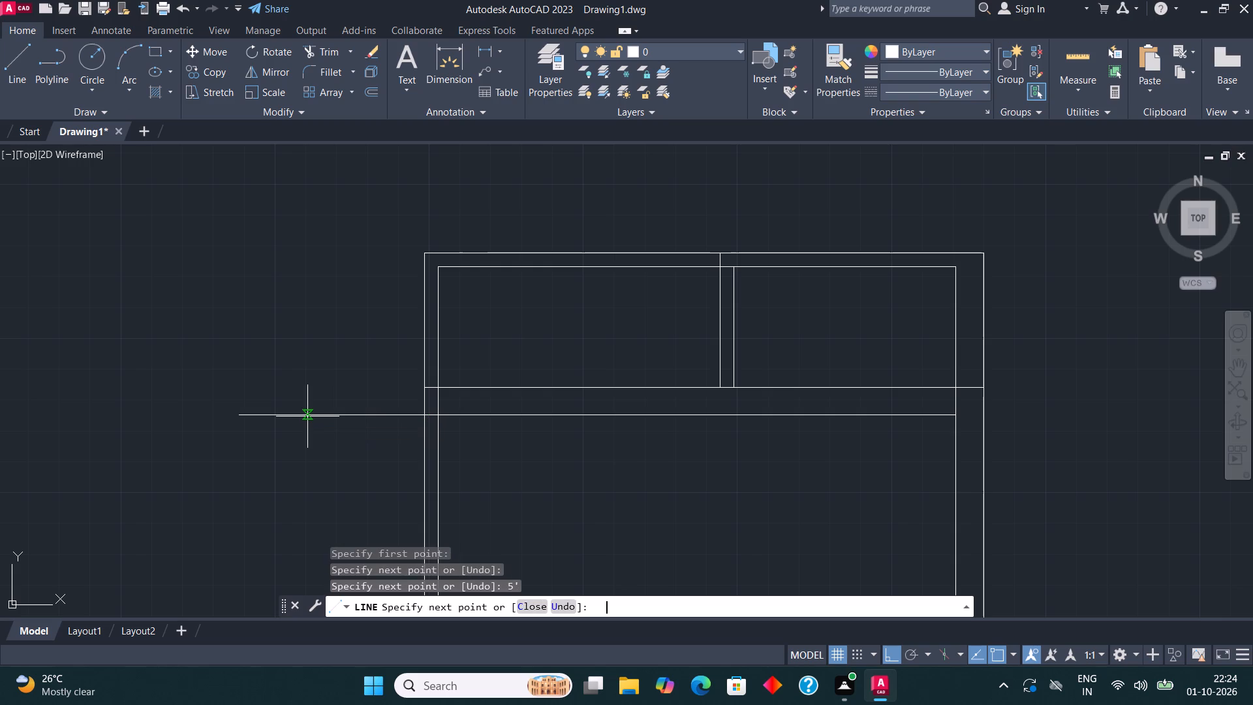
type("7'")
type("7.5\"")
key("Return")
scroll(278, 424, "down", 6)
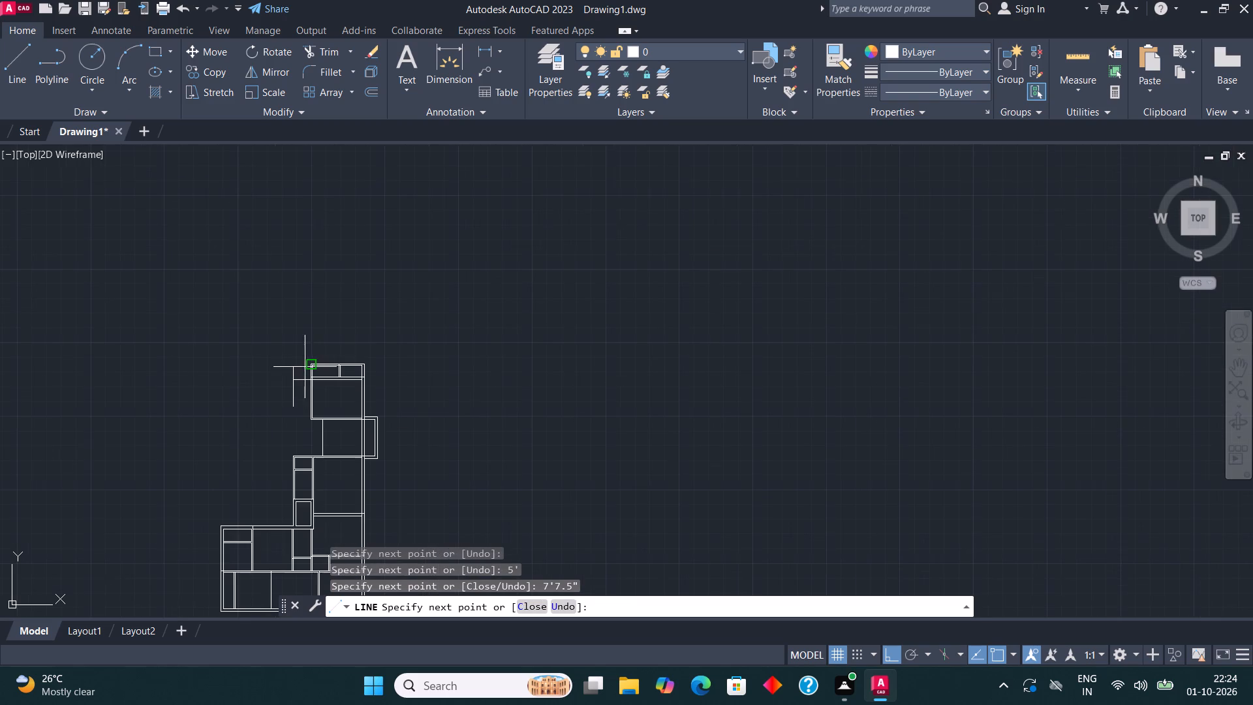
scroll(297, 395, "up", 4)
type("5'")
key("Return")
key("Escape")
middle_click_drag(283, 434, 307, 441)
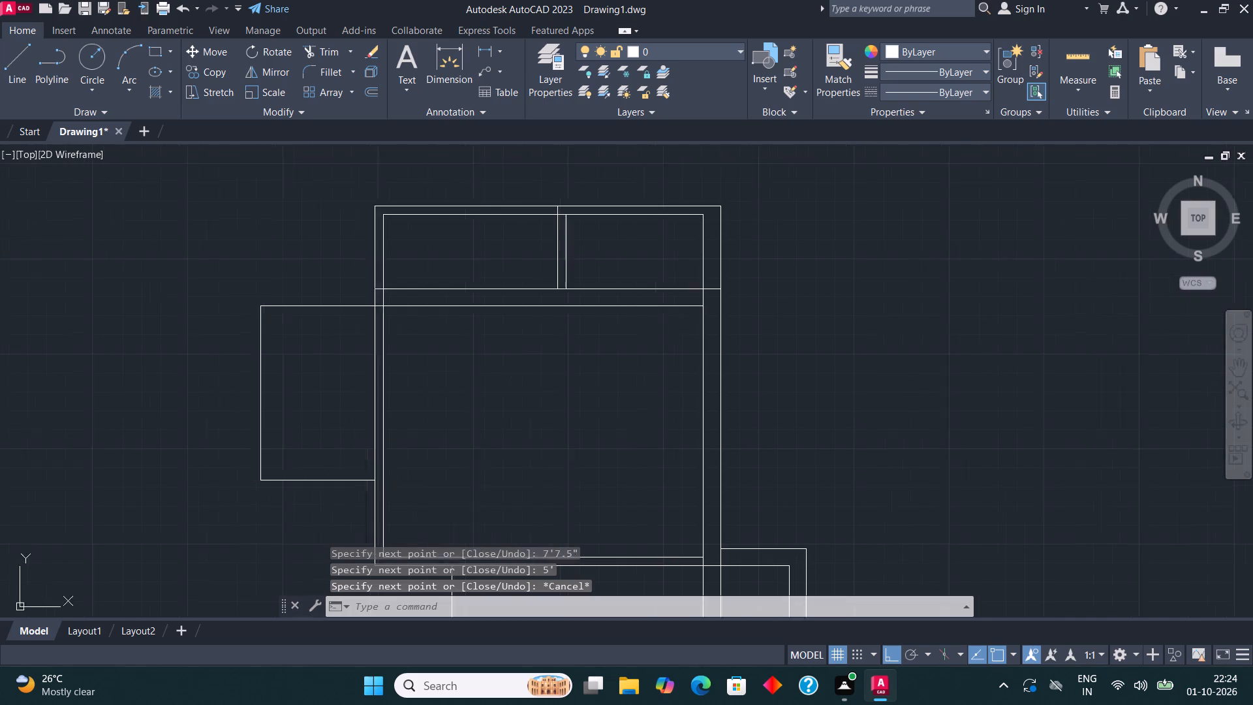
middle_click_drag(307, 441, 343, 462)
Offset the projection's top and left lines 9" outward.
left_click_drag(361, 525, 358, 510)
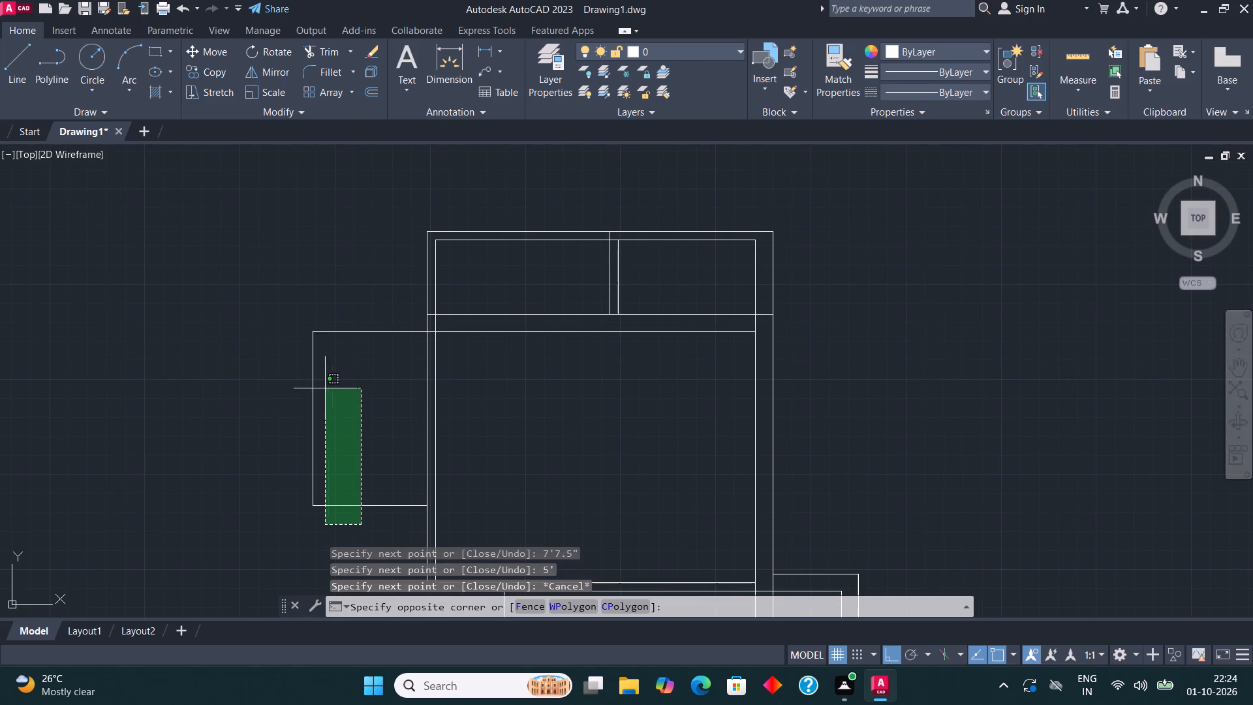
left_click(259, 268)
left_click(373, 93)
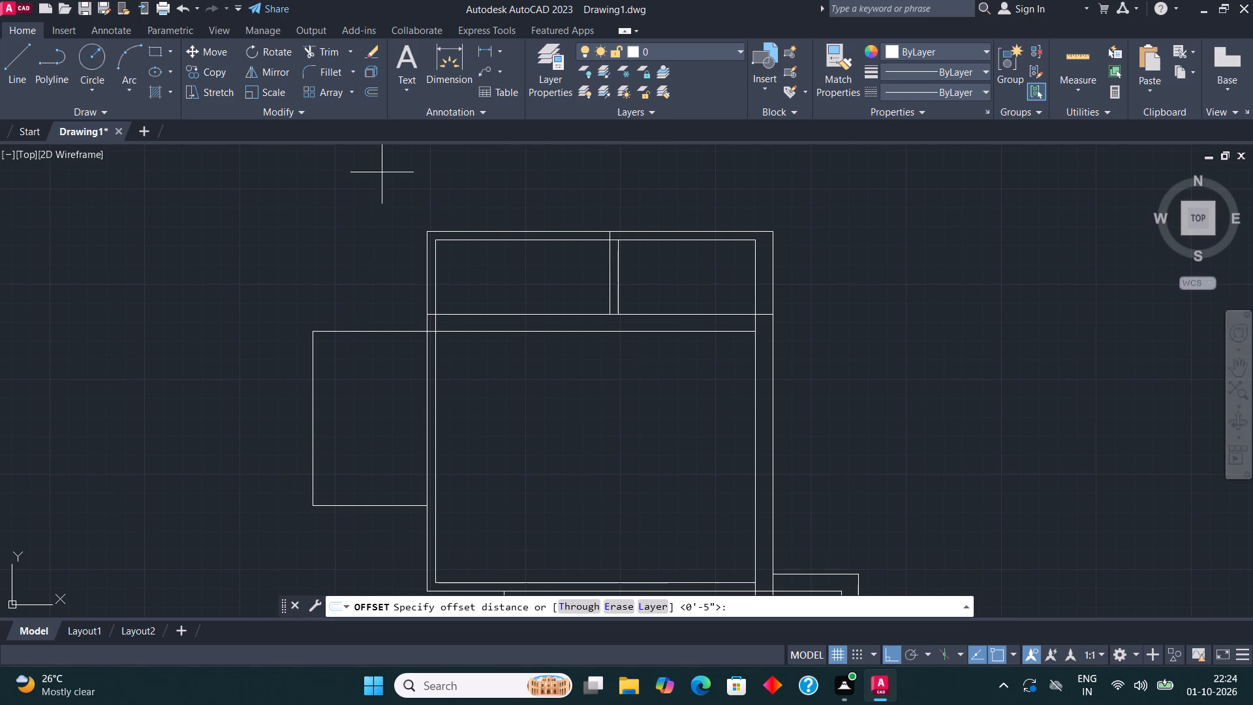
left_click(367, 329)
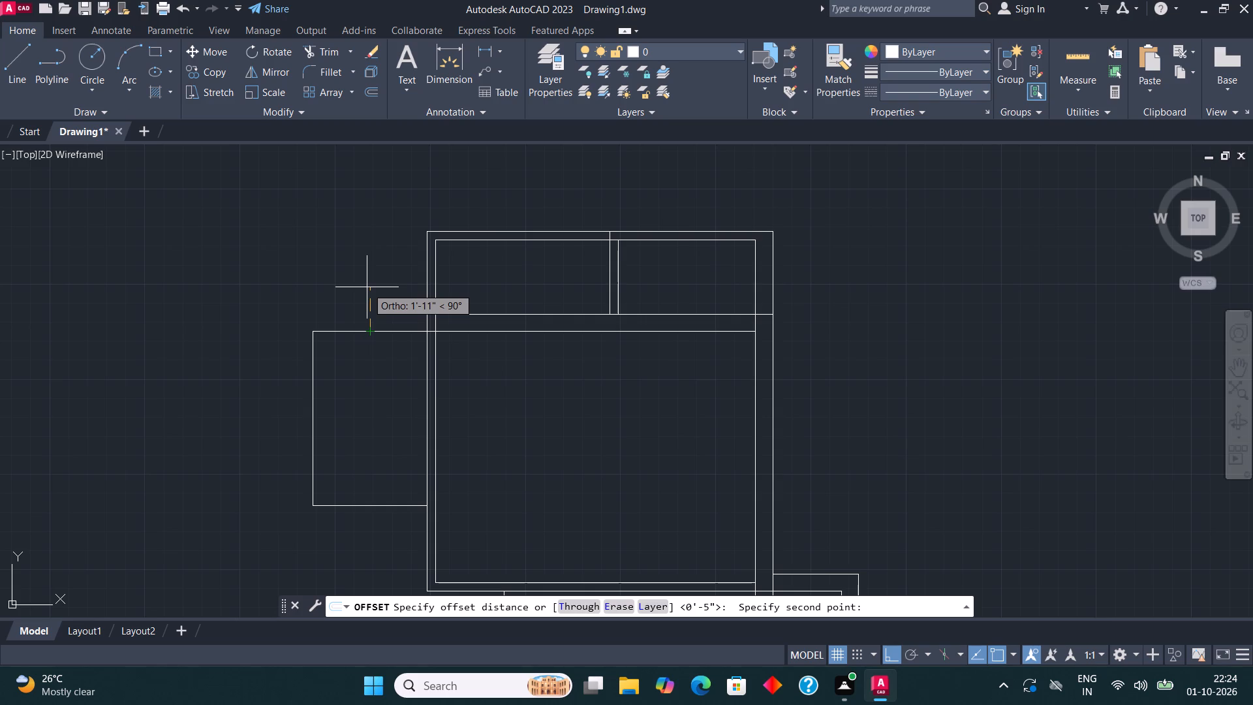
type("9\"")
key("Return")
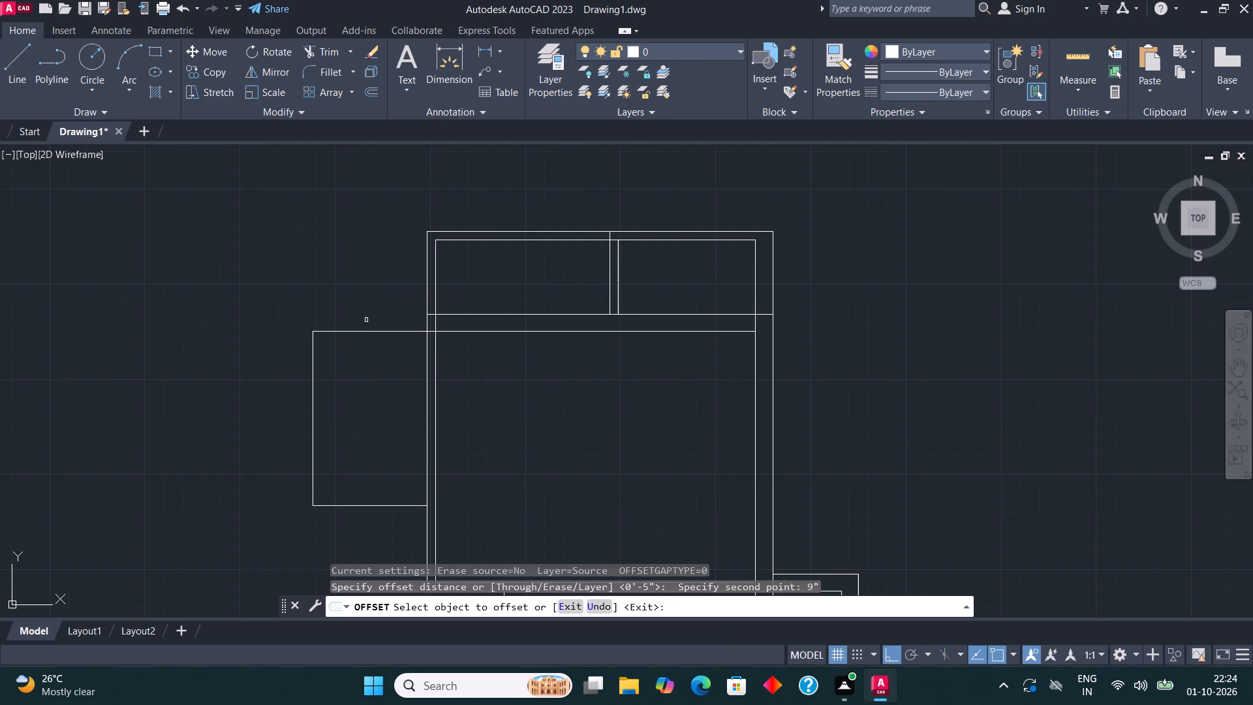
left_click(367, 330)
left_click(376, 306)
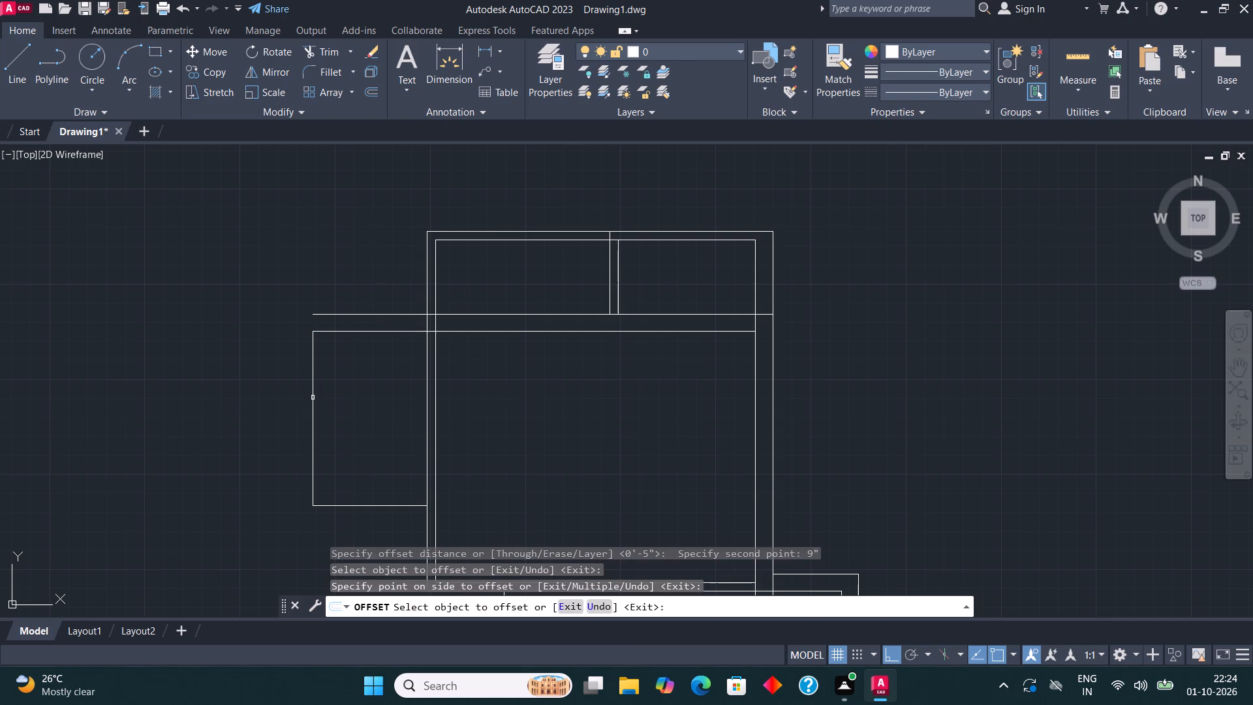
left_click(313, 398)
left_click(285, 394)
middle_click_drag(361, 354, 397, 261)
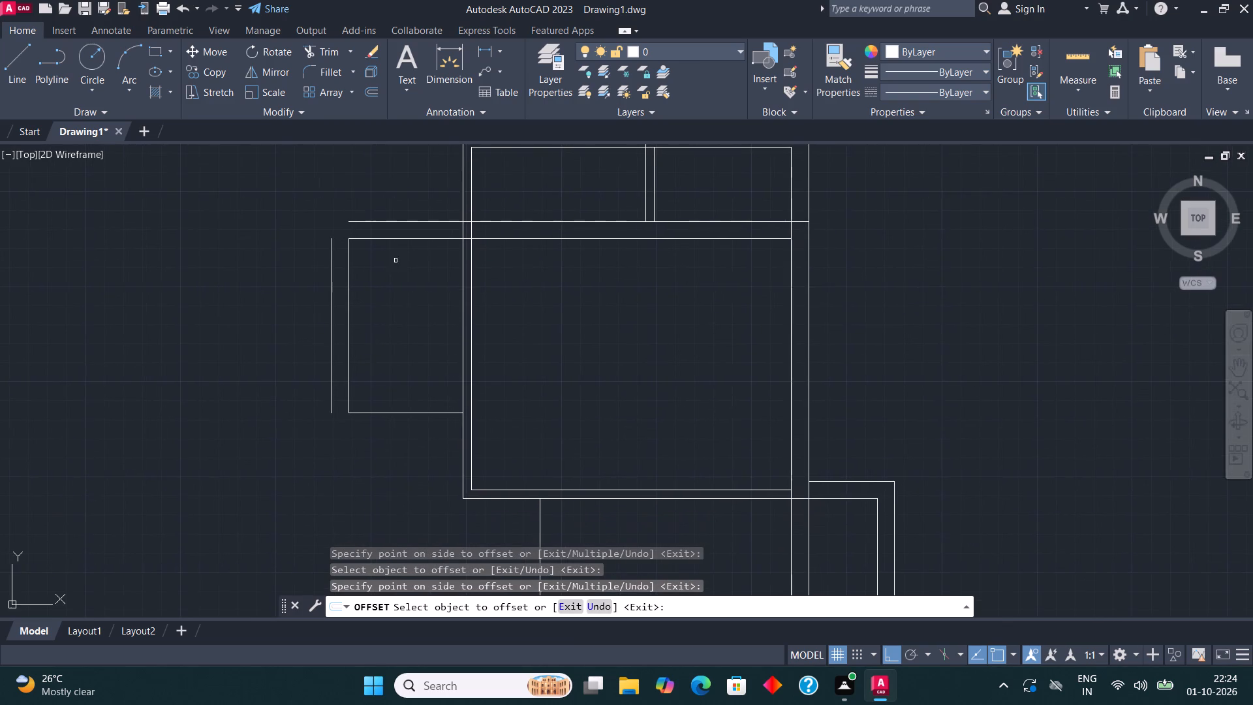
middle_click_drag(408, 310, 384, 321)
key("Escape")
Offset the projection's bottom line 4.5" outward.
left_click(358, 428)
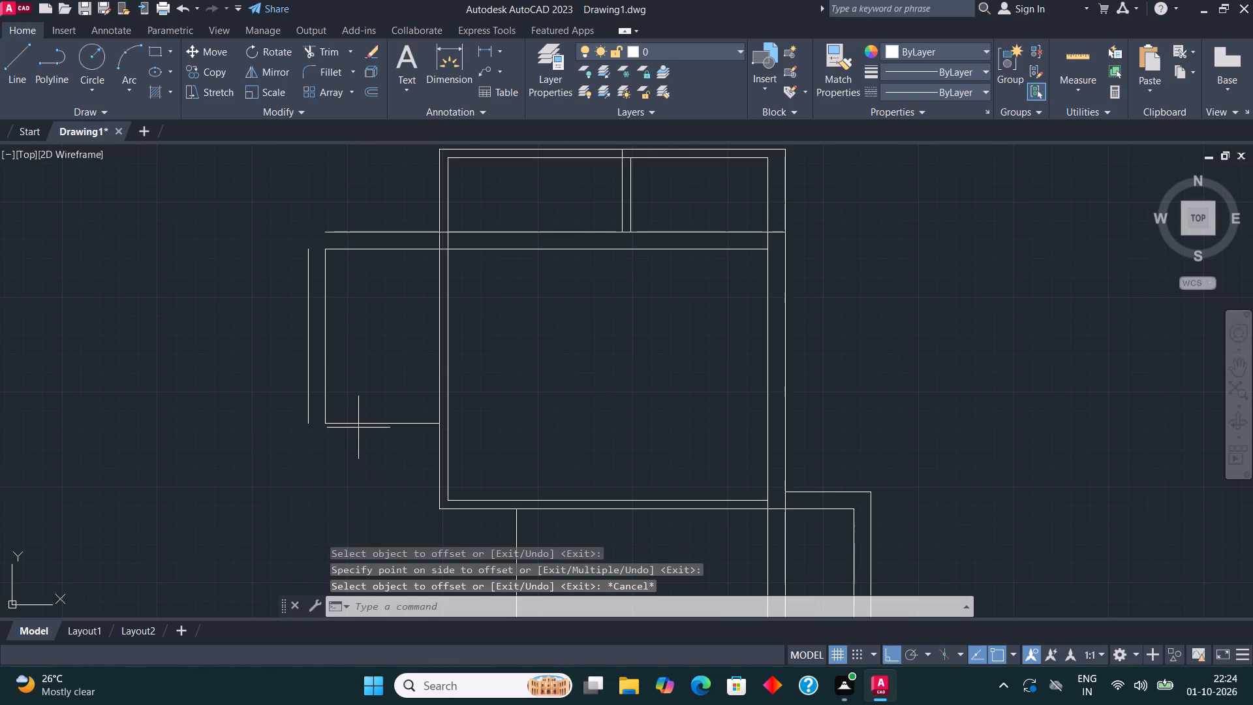
left_click(358, 415)
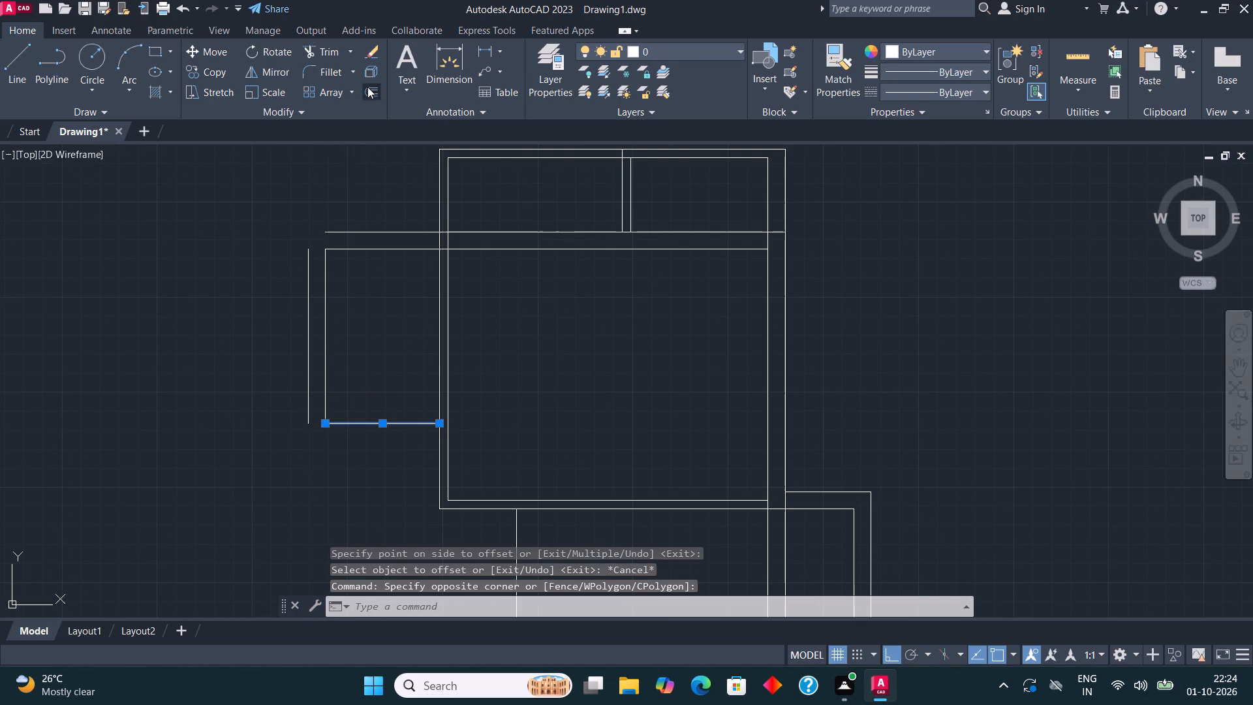
left_click(367, 87)
left_click(356, 420)
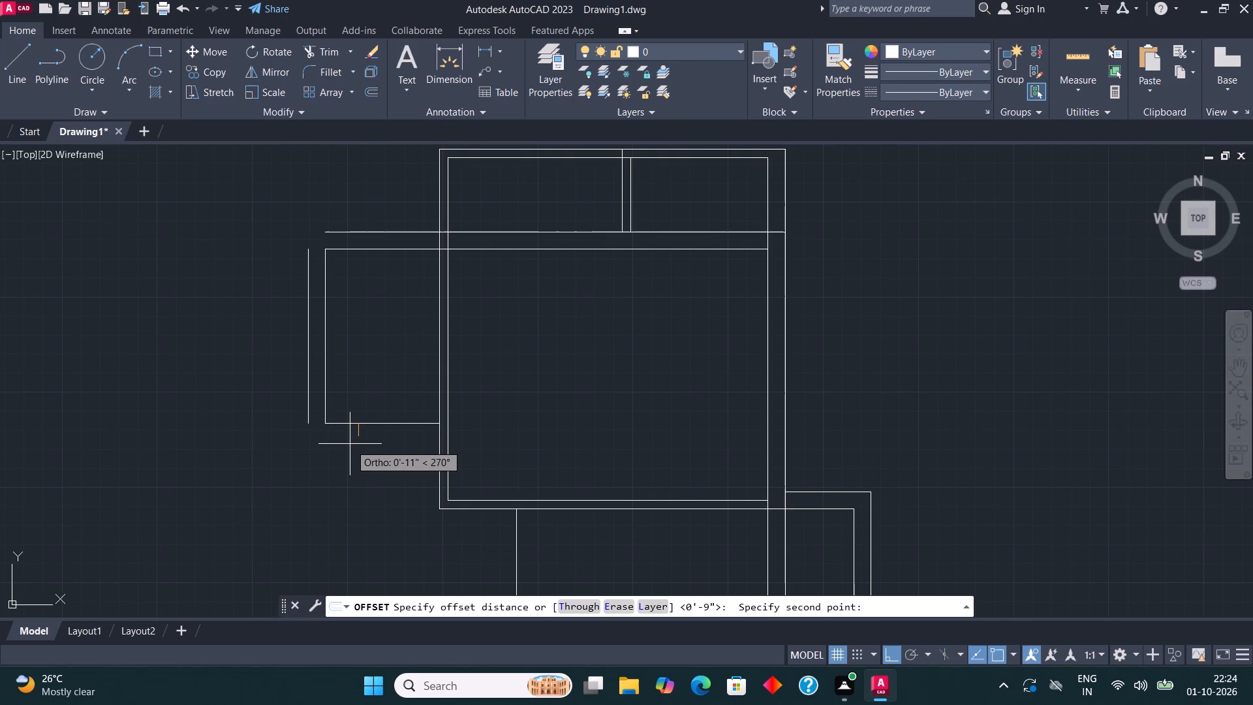
type("4.5\"")
key("Return")
left_click(350, 444)
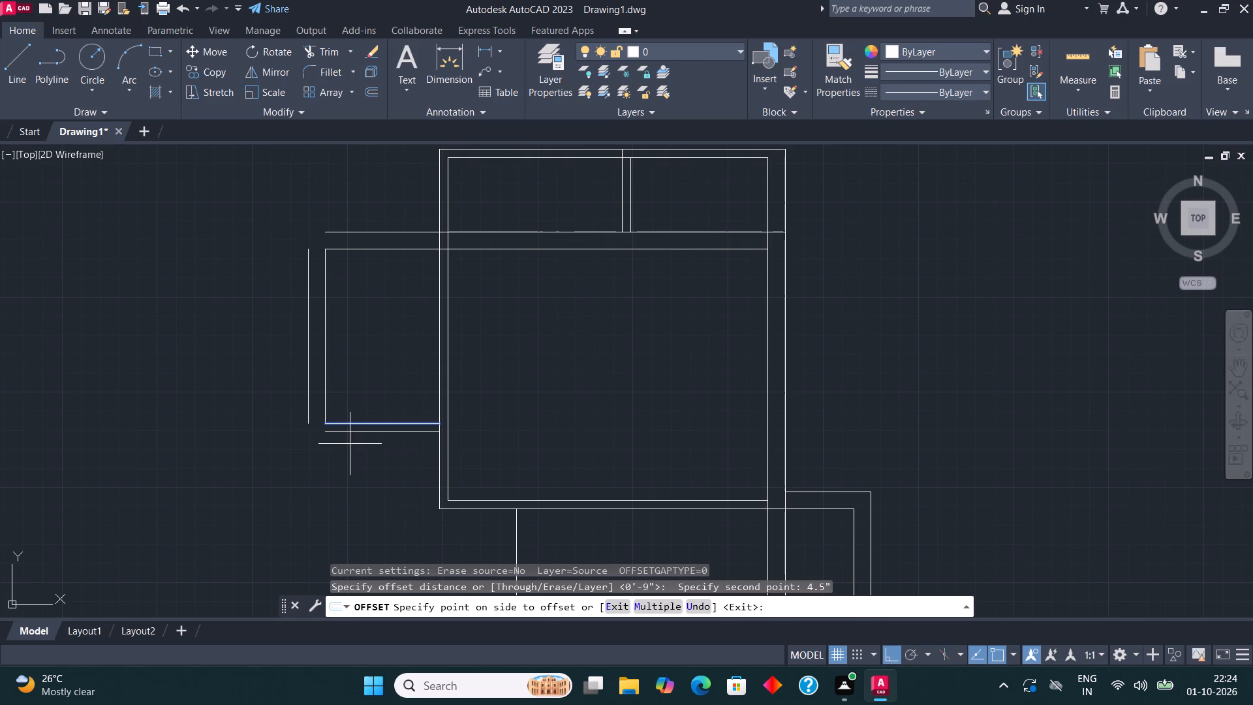
left_click(289, 461)
Fillet the projection's outer lines into closed corners at the top left and bottom left.
left_click(330, 73)
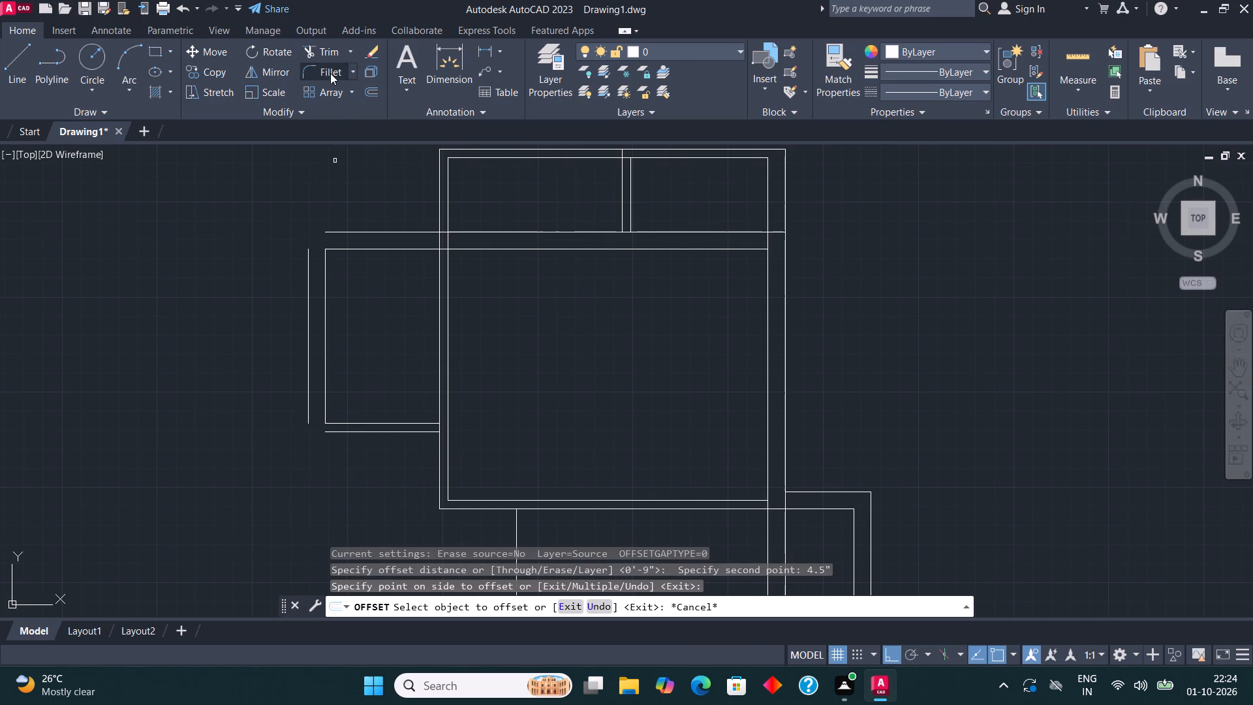
left_click(369, 234)
left_click(307, 268)
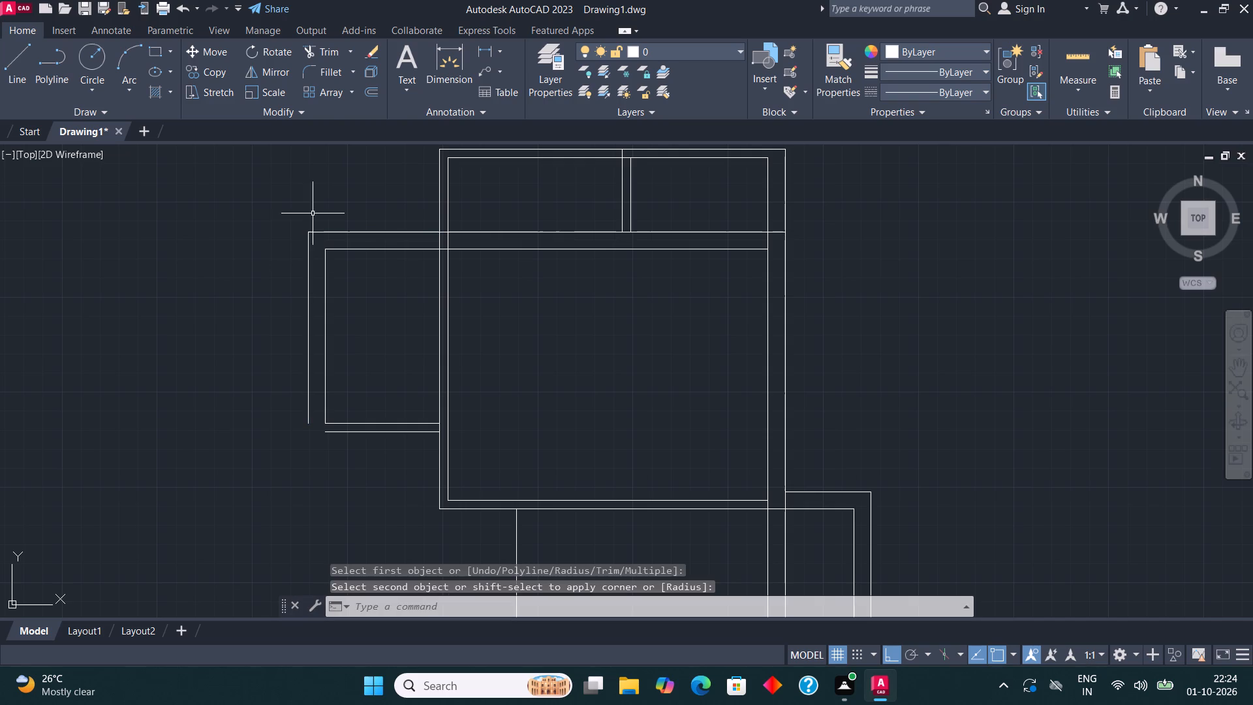
left_click(337, 70)
left_click(309, 418)
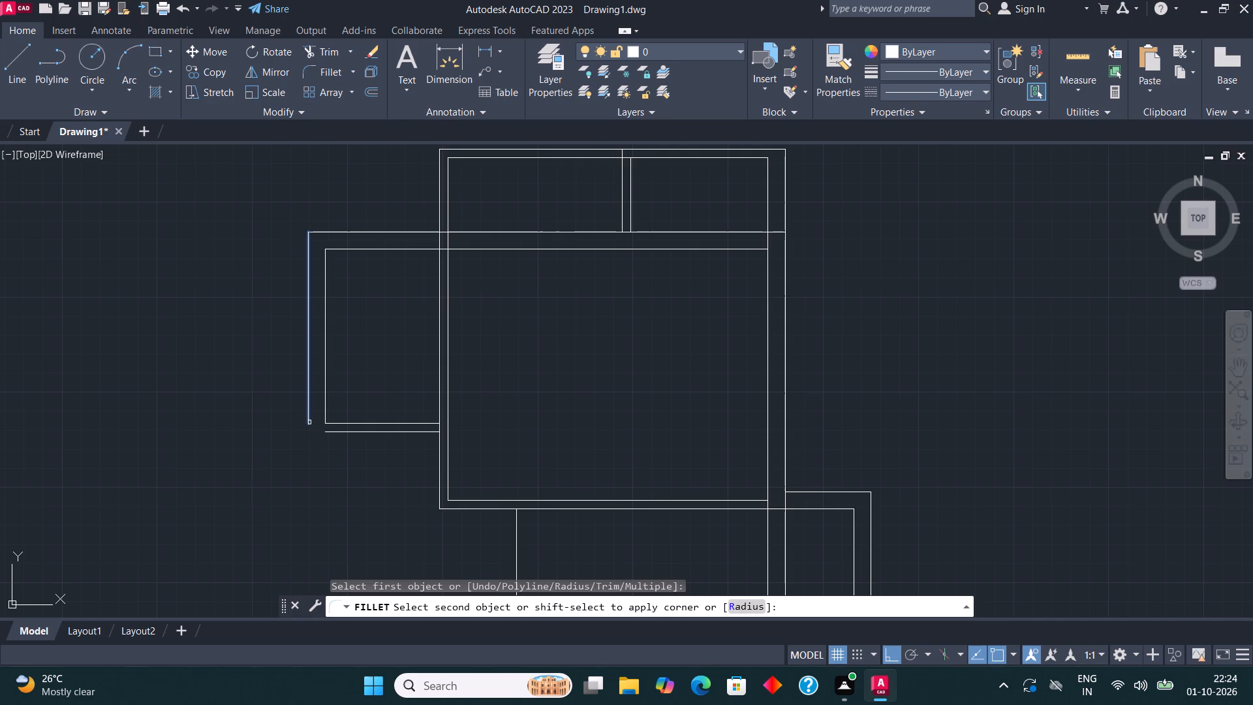
left_click(335, 434)
Draw the lower left space's inner lines from below the projection's inner left line, down to the main room's inner bottom level, and right to its wall.
scroll(382, 362, "down", 3)
middle_click_drag(307, 375, 359, 346)
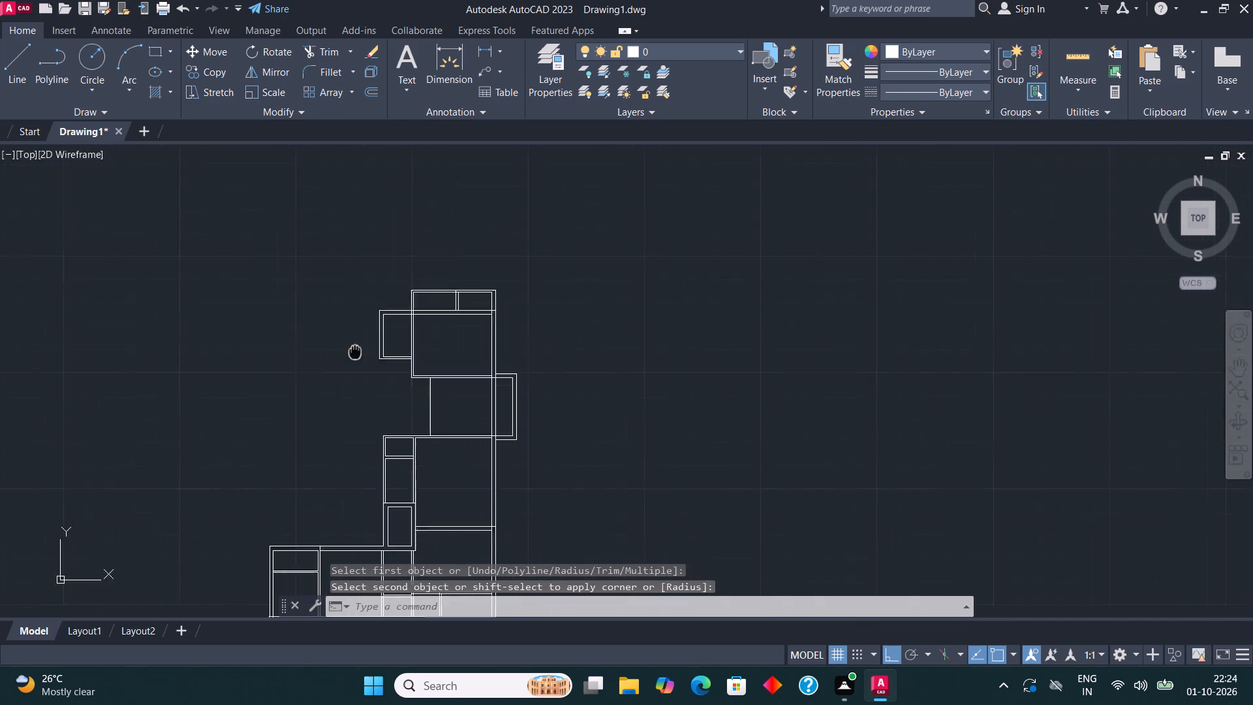
middle_click_drag(359, 346, 295, 386)
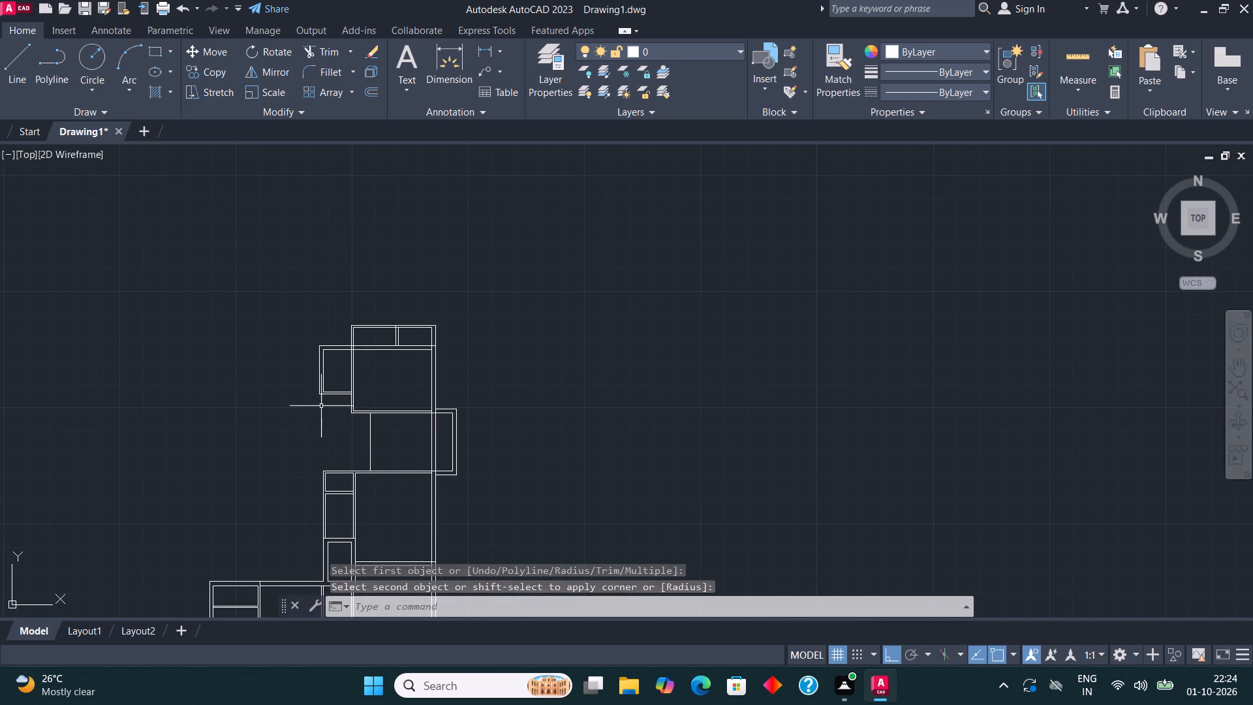
scroll(319, 409, "up", 3)
left_click(5, 71)
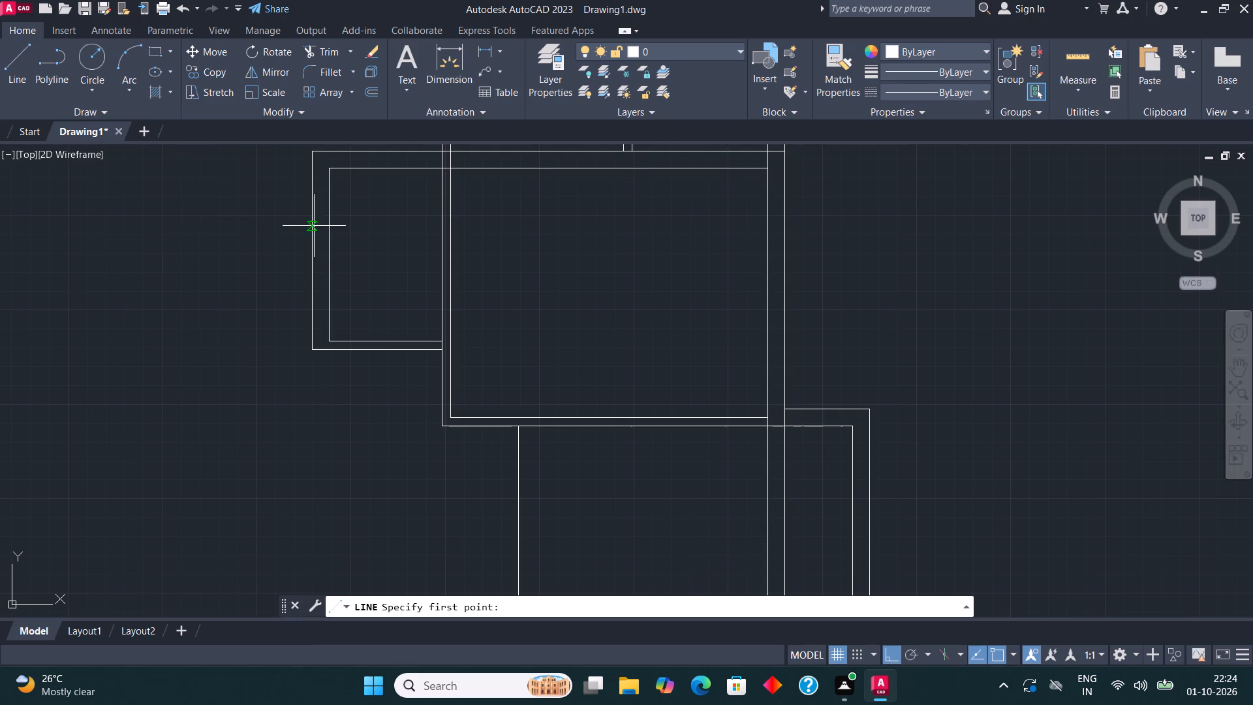
left_click(330, 352)
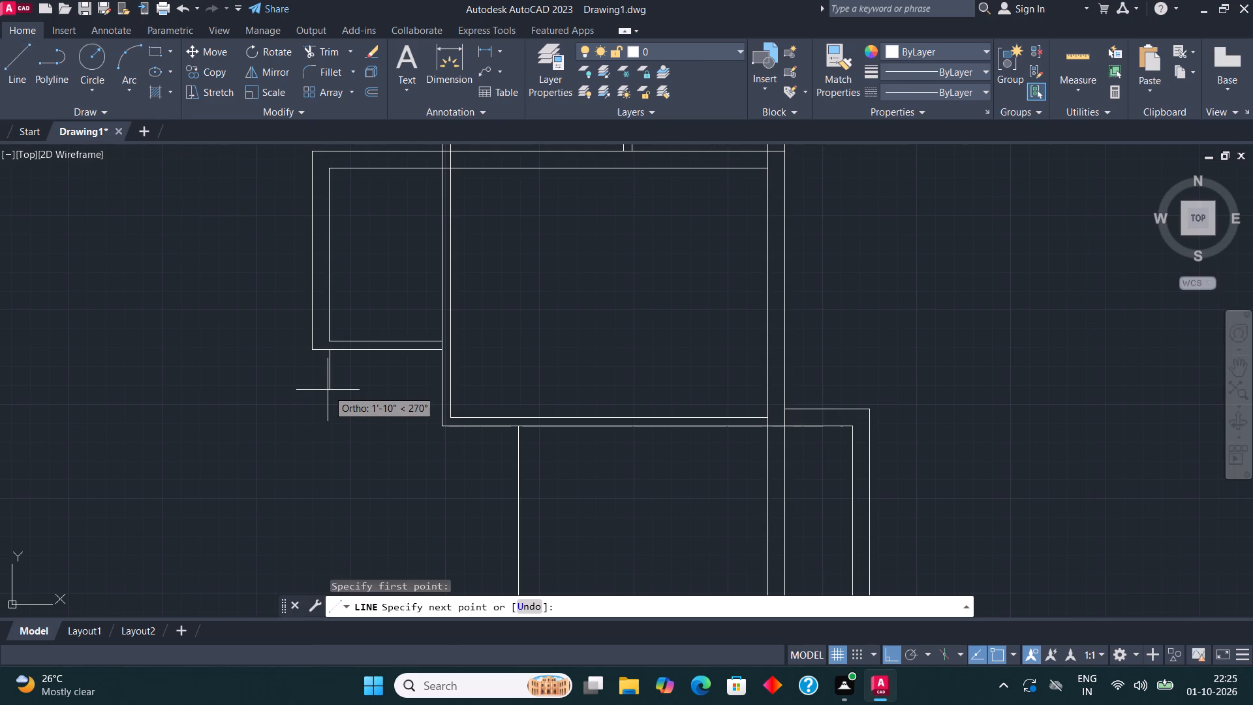
middle_click_drag(328, 413, 328, 421)
scroll(328, 418, "up", 1)
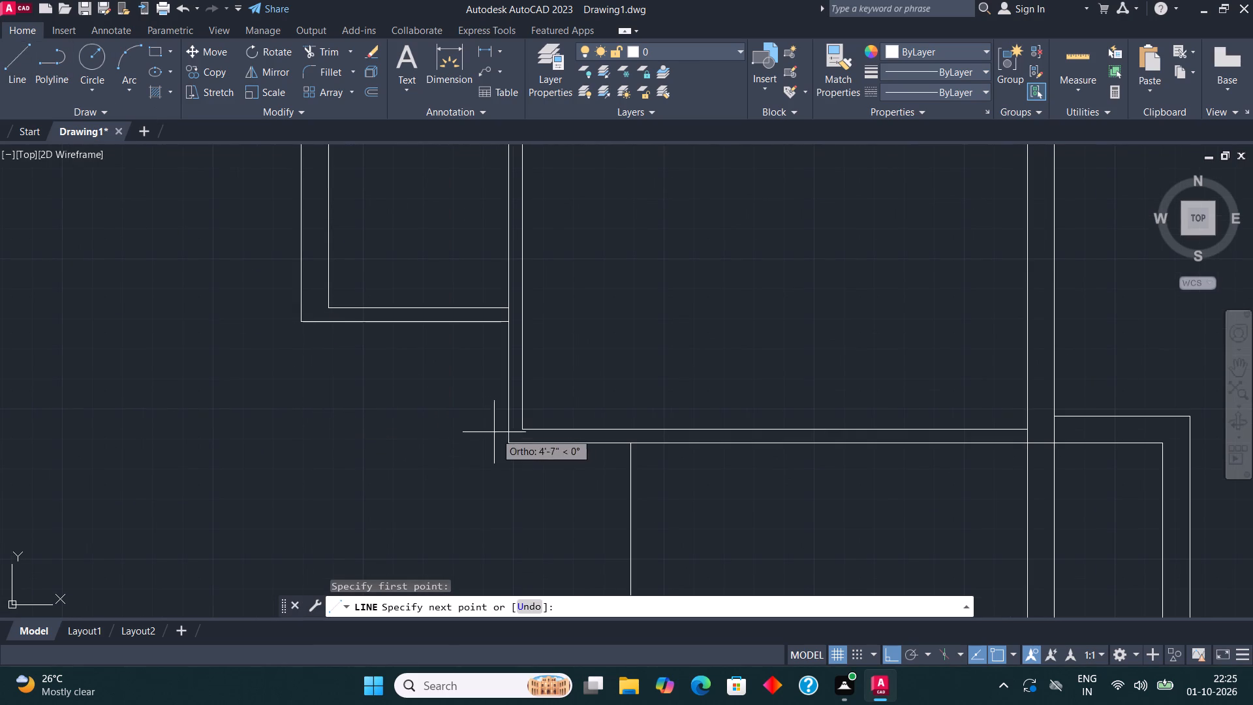
left_click(395, 435)
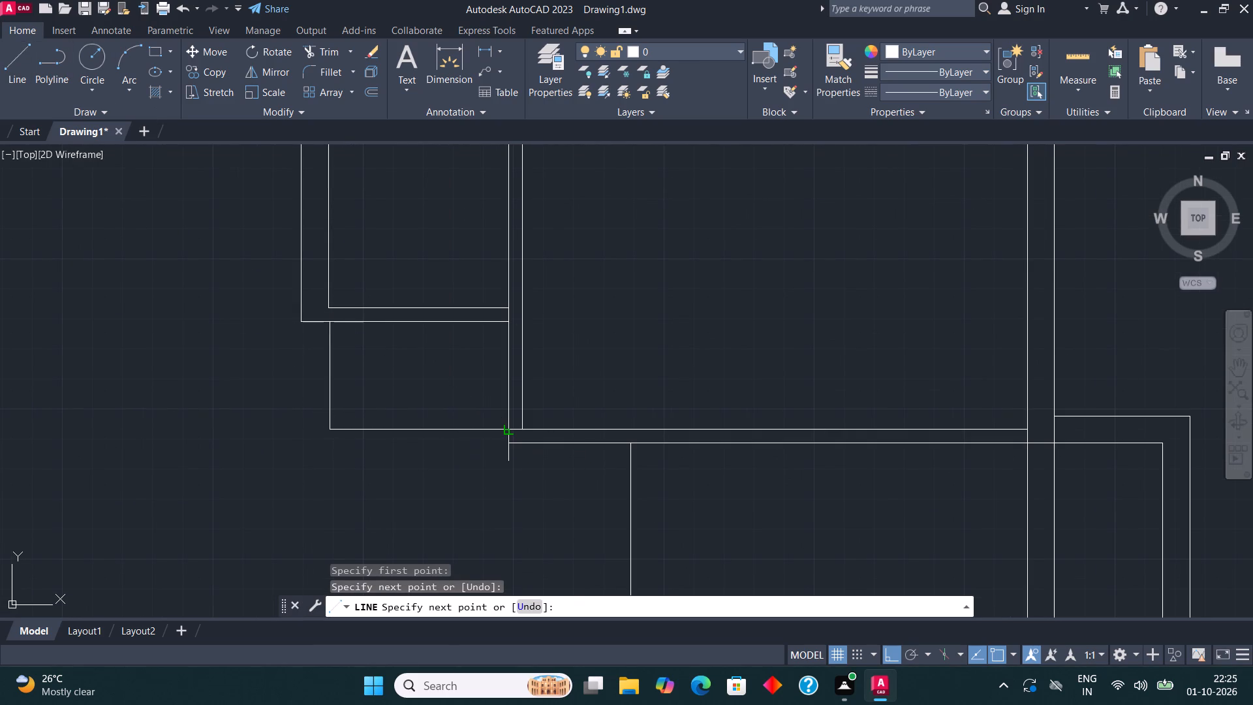
left_click(508, 431)
Draw the outer wall lines from the projection's outer bottom-left corner down to the main room's outer bottom level and right to its corner.
left_click(10, 60)
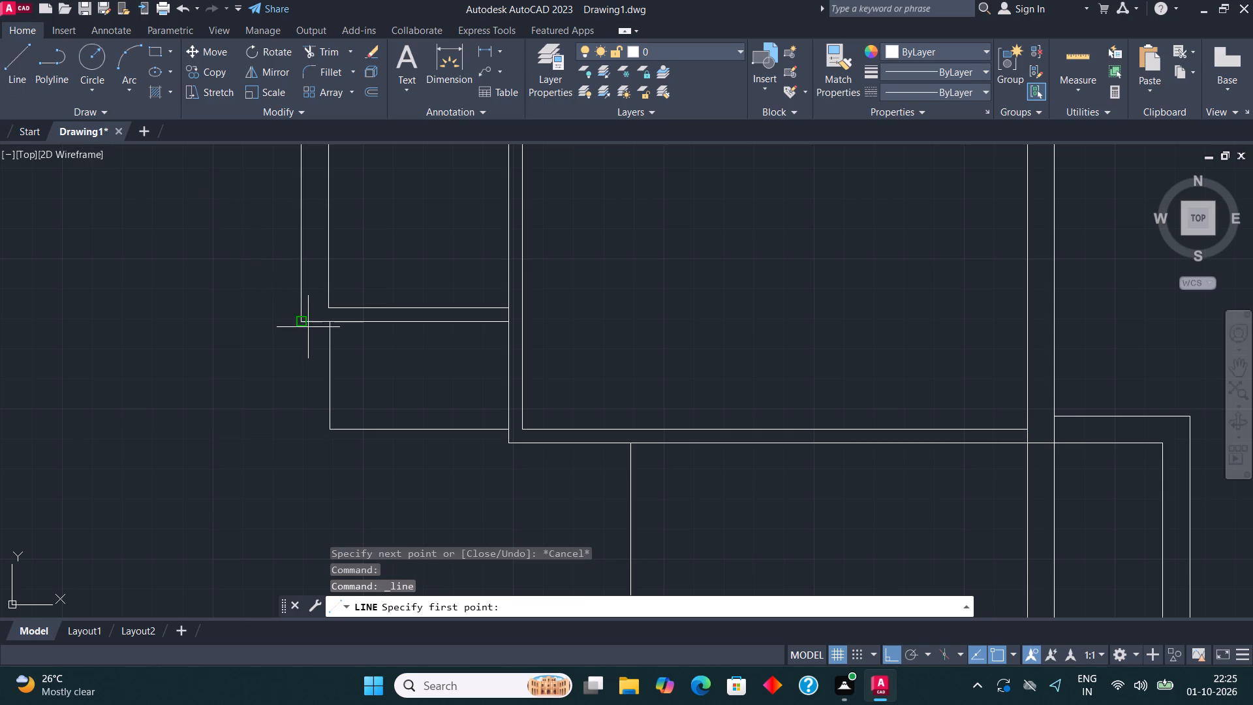
left_click(301, 325)
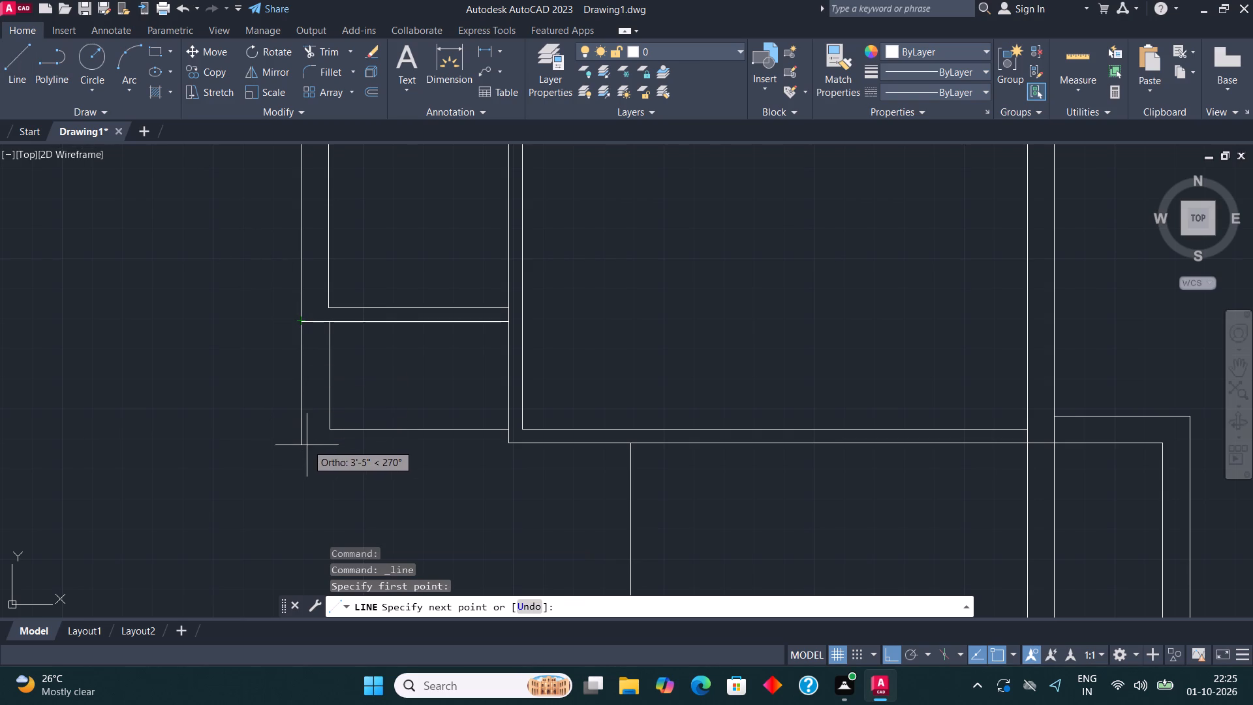
left_click(365, 445)
left_click(511, 443)
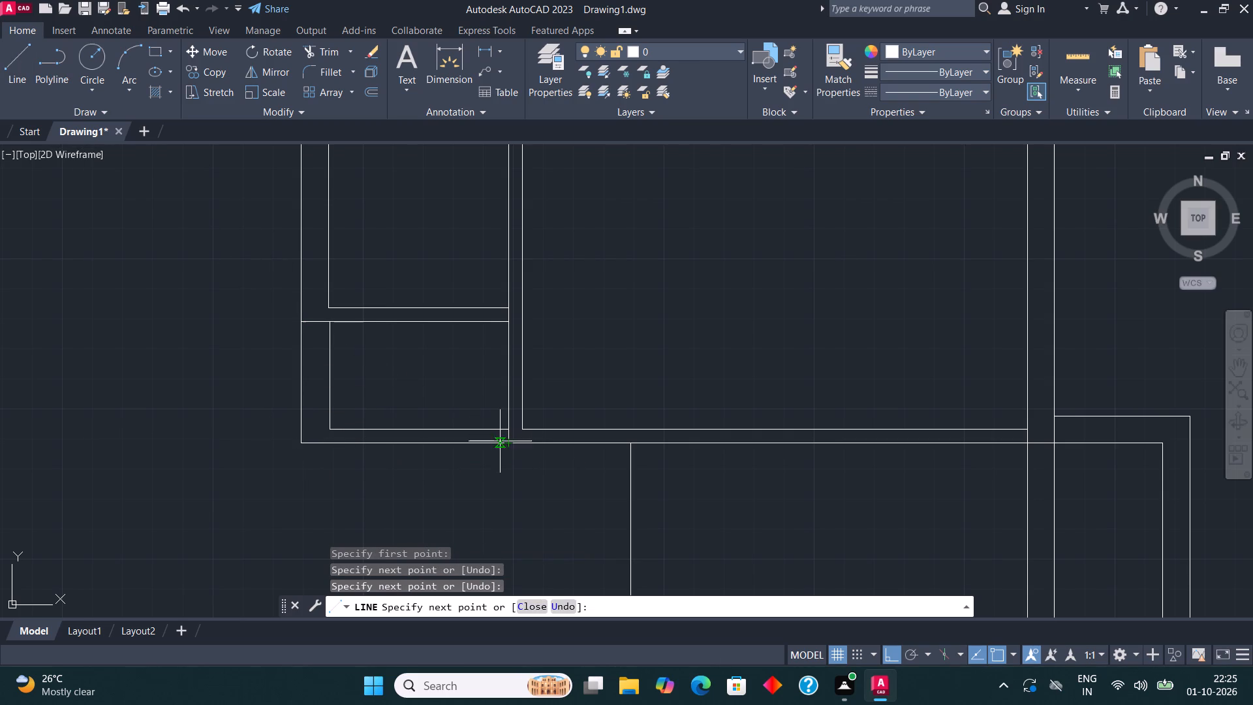
key("Escape")
Draw a 7'1.5" line to the left from the left projection's outer top-left corner.
middle_click_drag(261, 430, 366, 434)
scroll(351, 452, "down", 3)
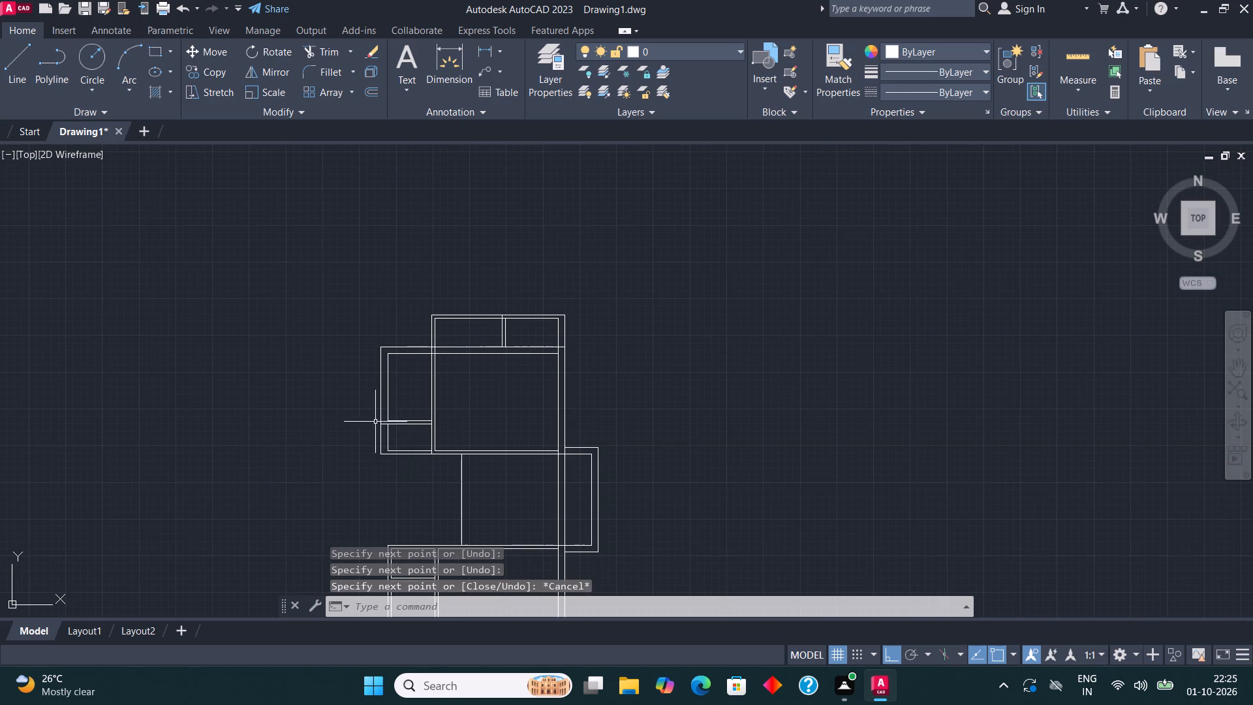
middle_click_drag(317, 422, 400, 433)
middle_click_drag(417, 299, 424, 337)
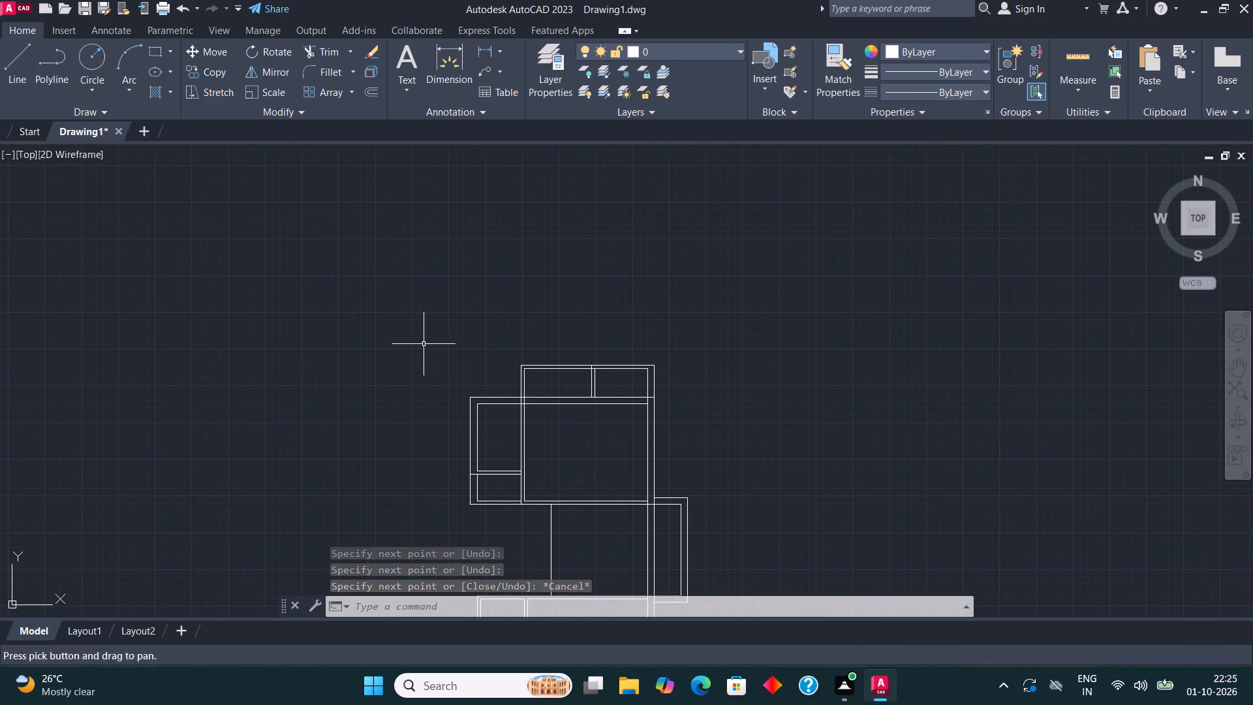
scroll(463, 405, "up", 1)
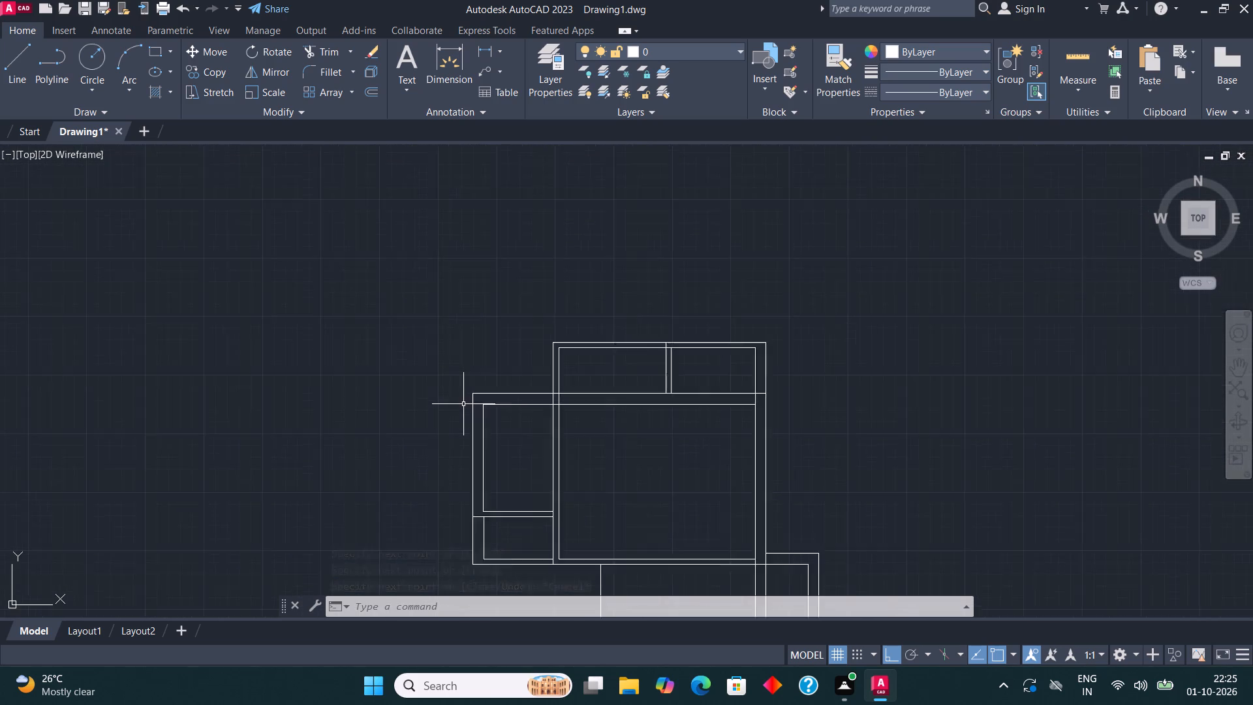
scroll(463, 404, "up", 2)
left_click(23, 74)
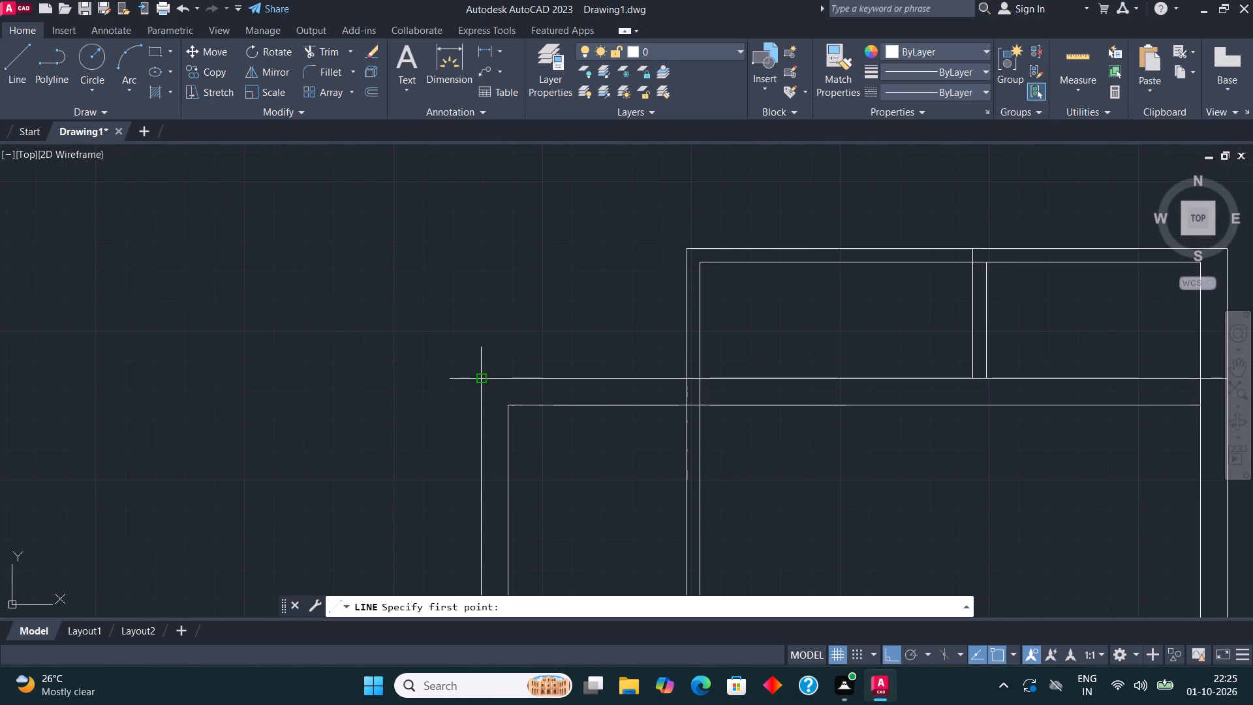
left_click(484, 377)
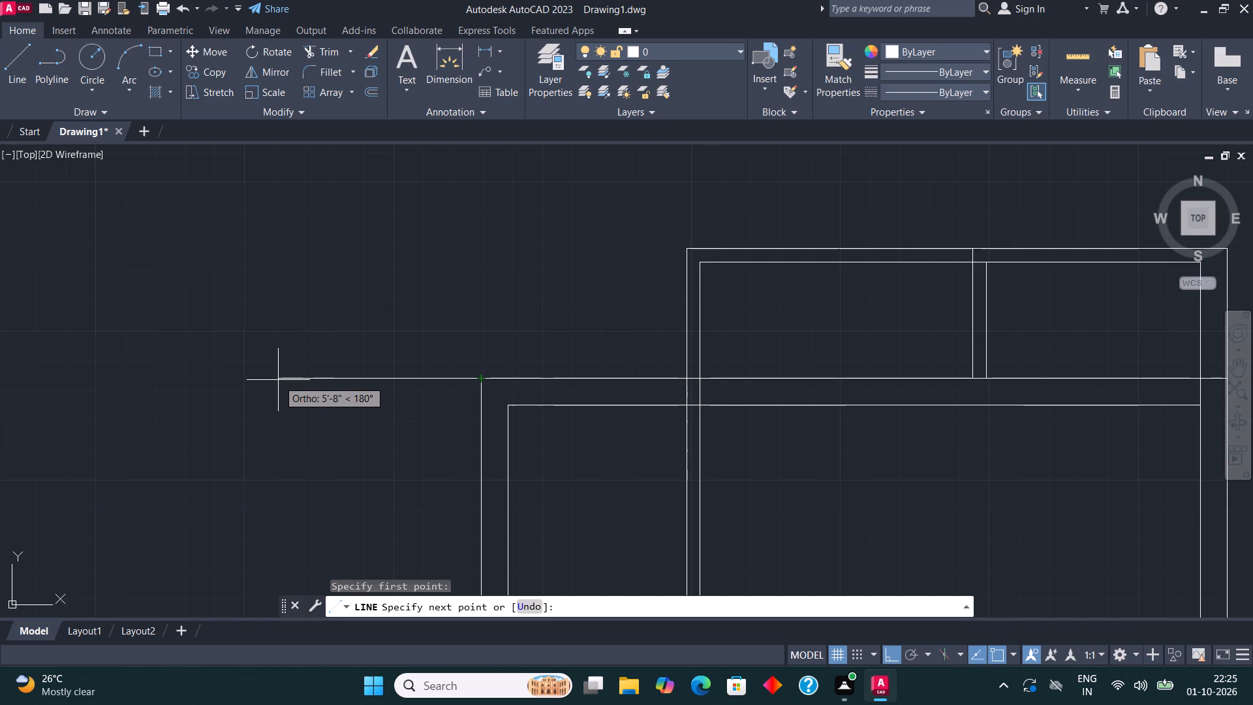
type("7'")
type("1.51")
key("BackSpace")
key("shift+quotedbl")
key("Return")
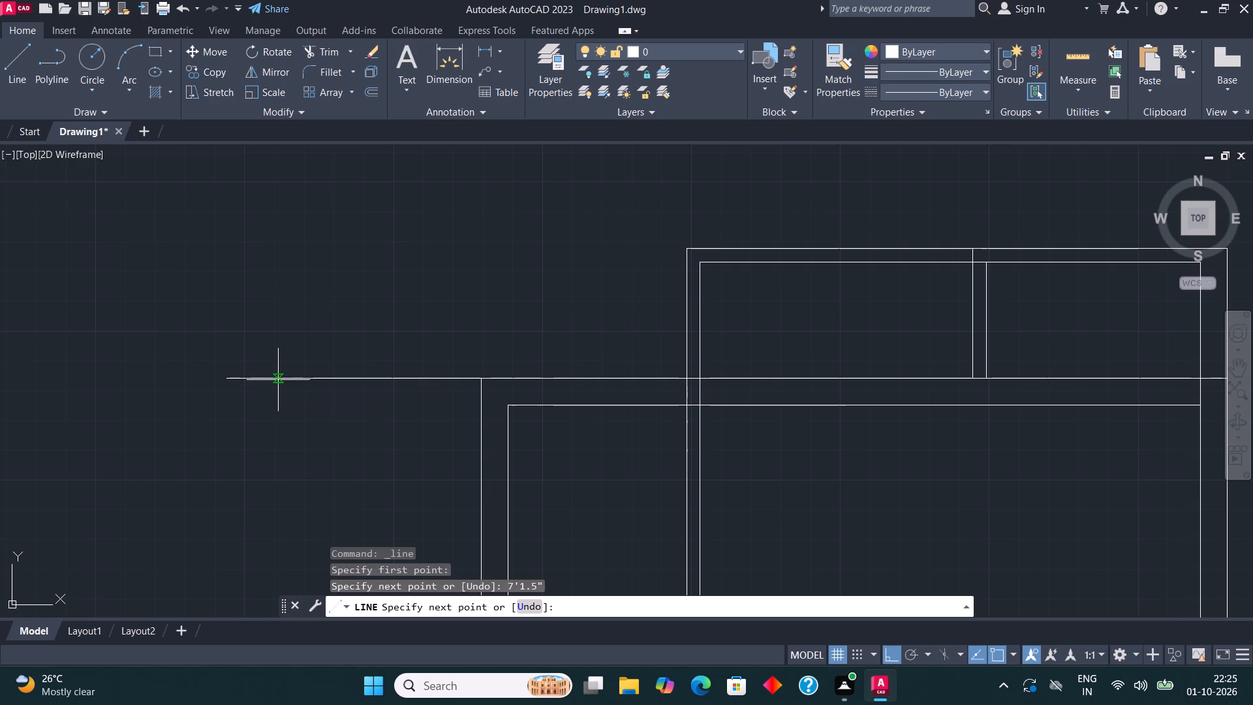
key("Escape")
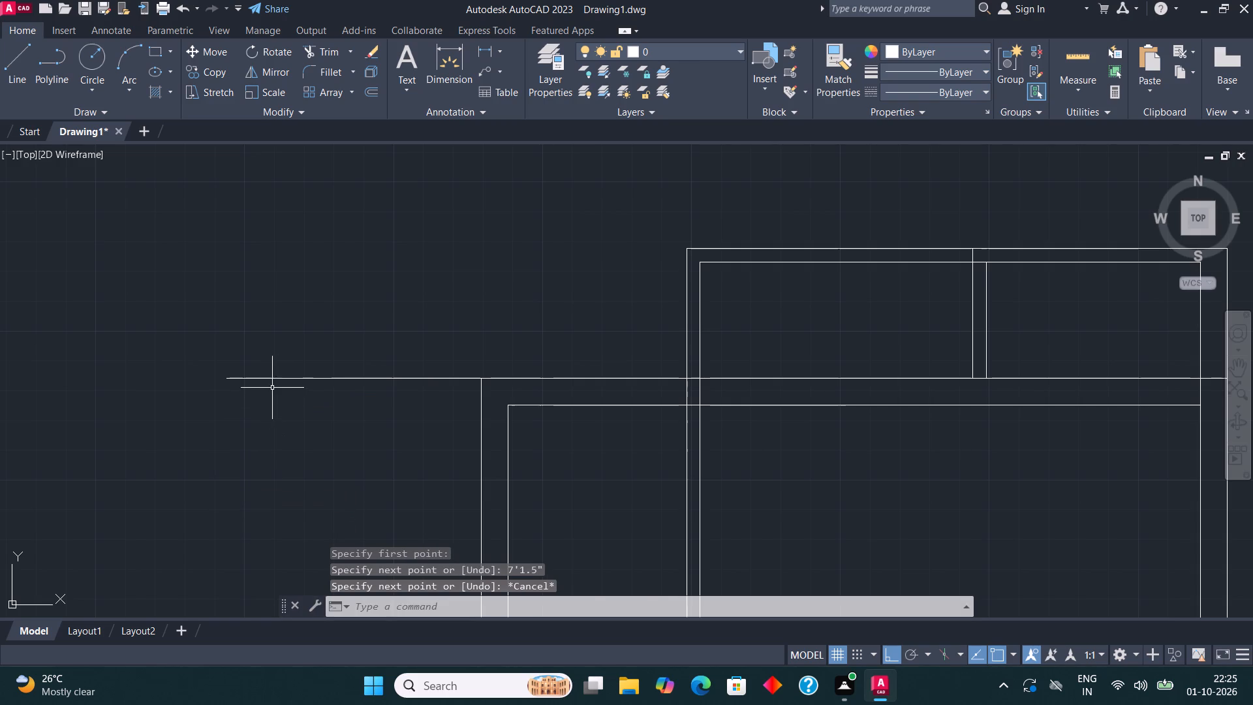
Copy the 7'1.5" line 4.5" downward.
left_click(277, 373)
left_click(266, 392)
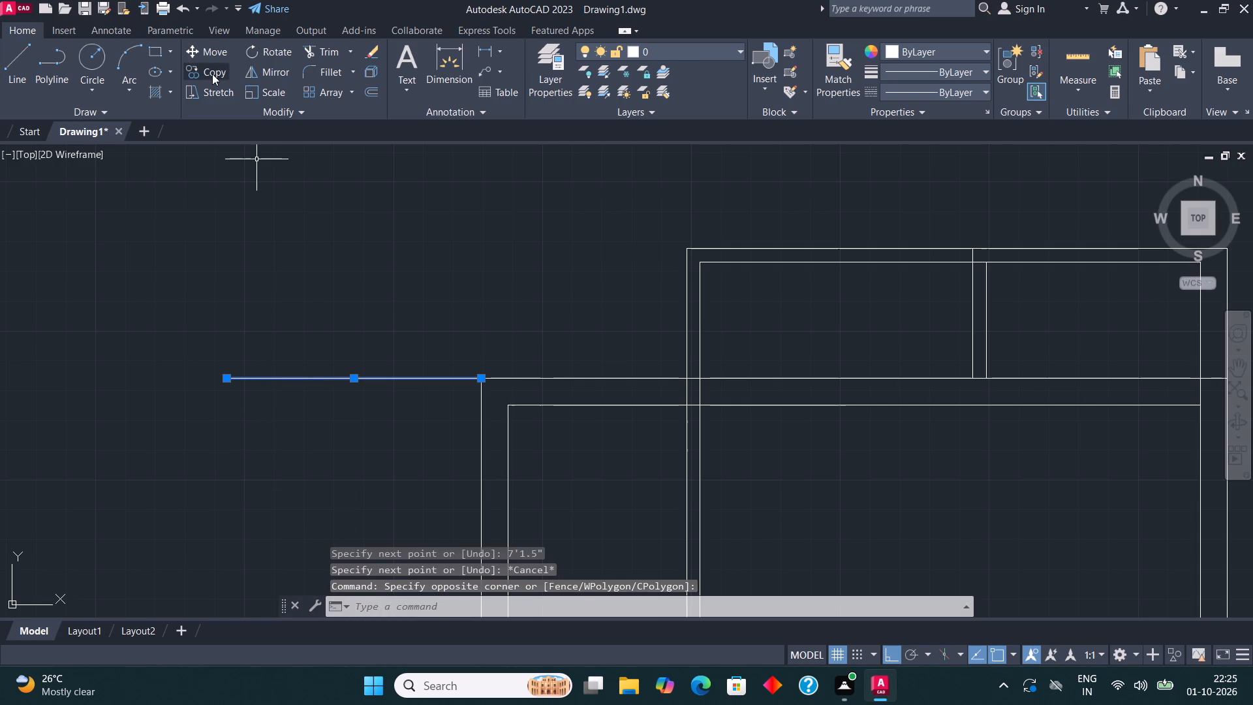
left_click(212, 74)
left_click(337, 379)
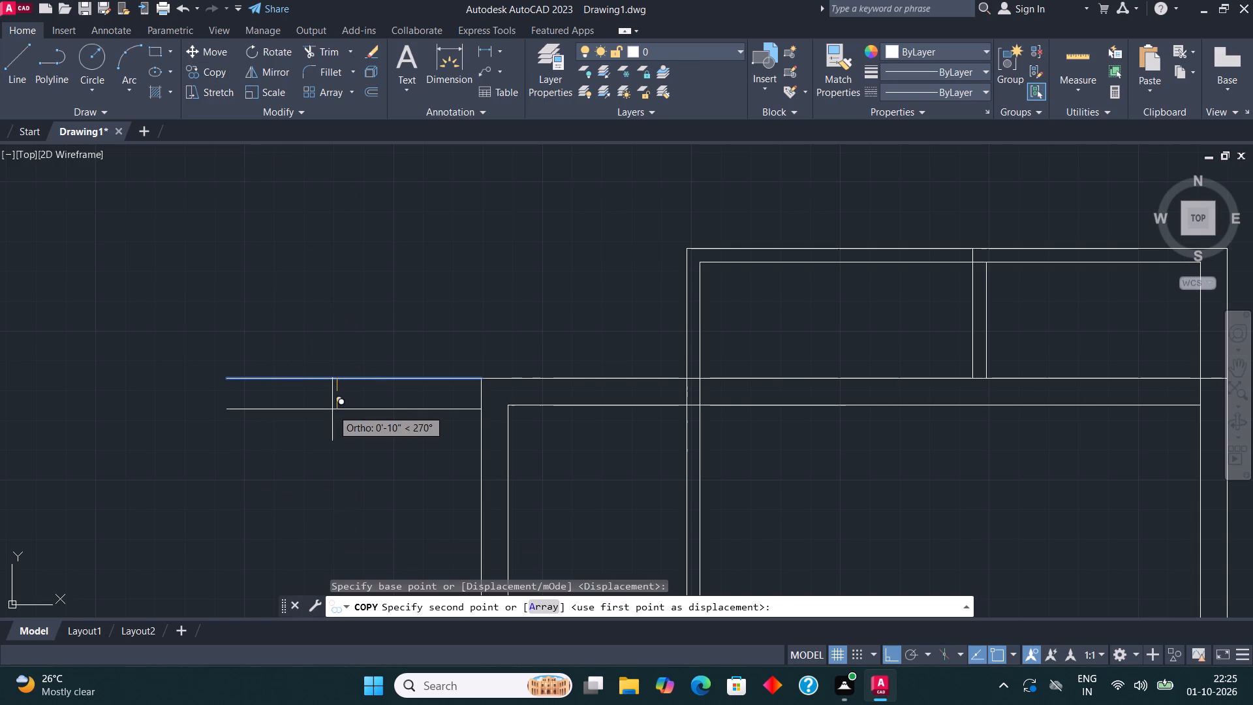
type("4.5\"")
key("Return")
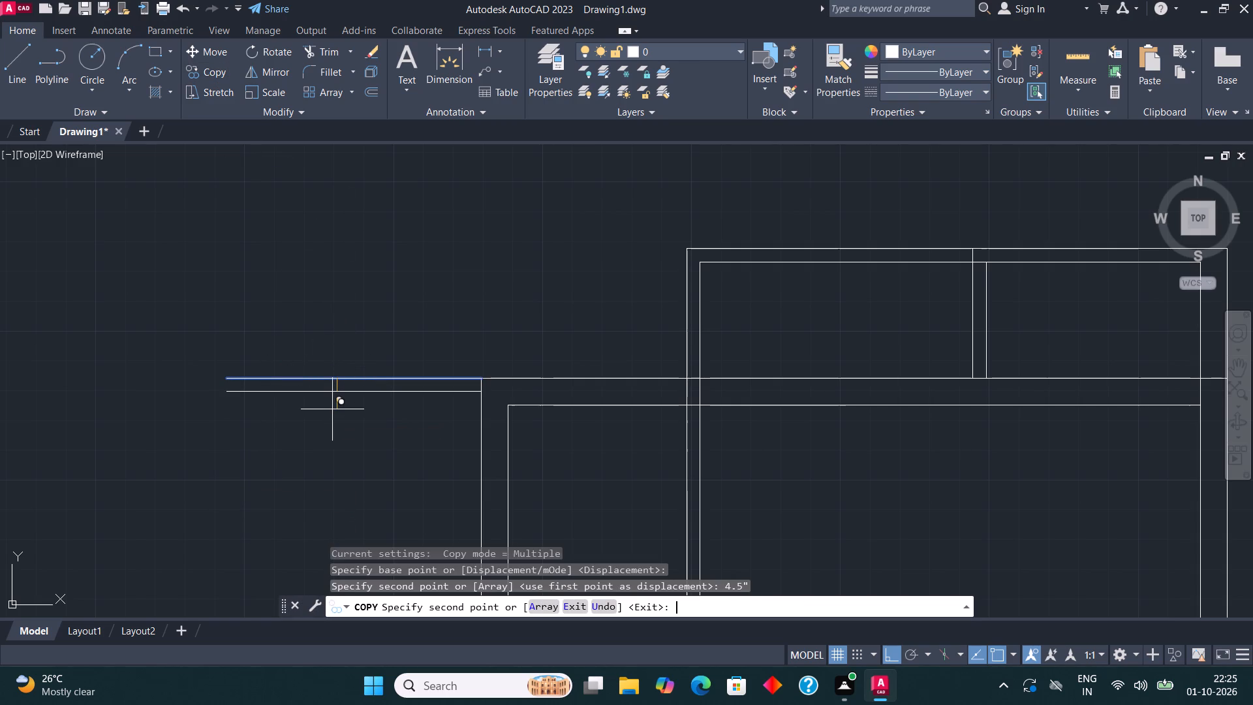
key("Escape")
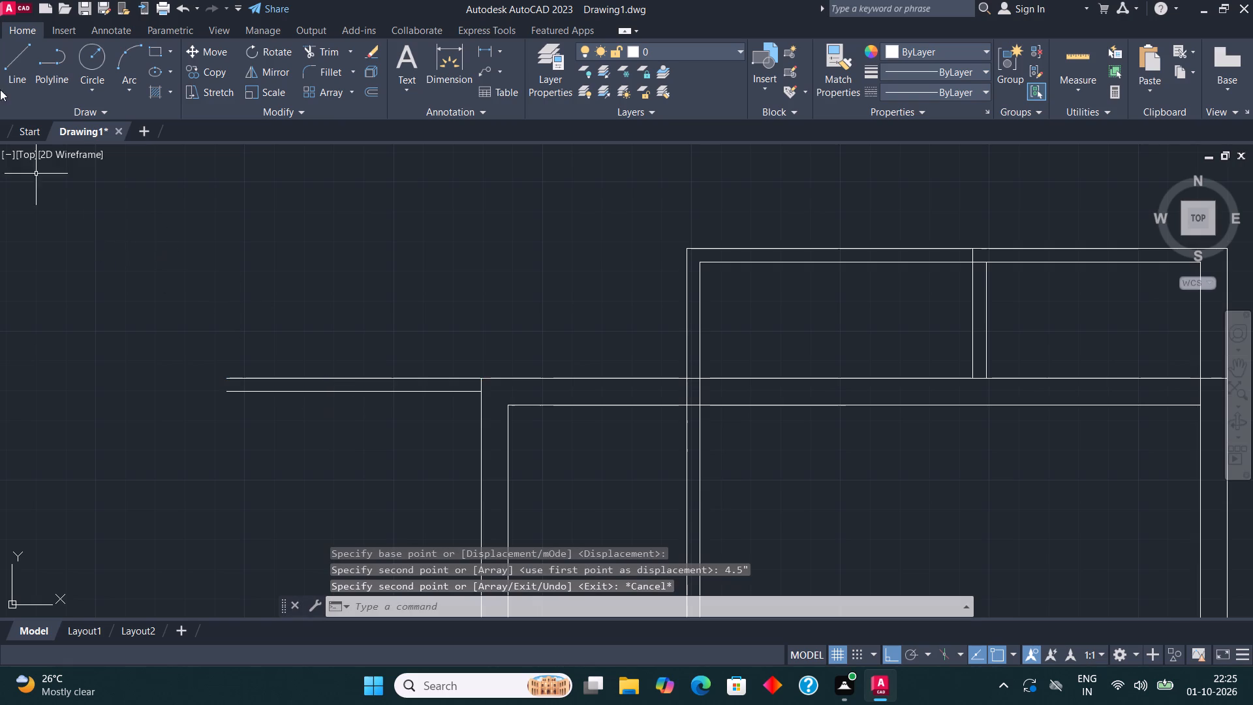
Draw a line 11'4.5" down from the copied line's left end and right to the lower left space's inner bottom-left corner.
left_click(18, 51)
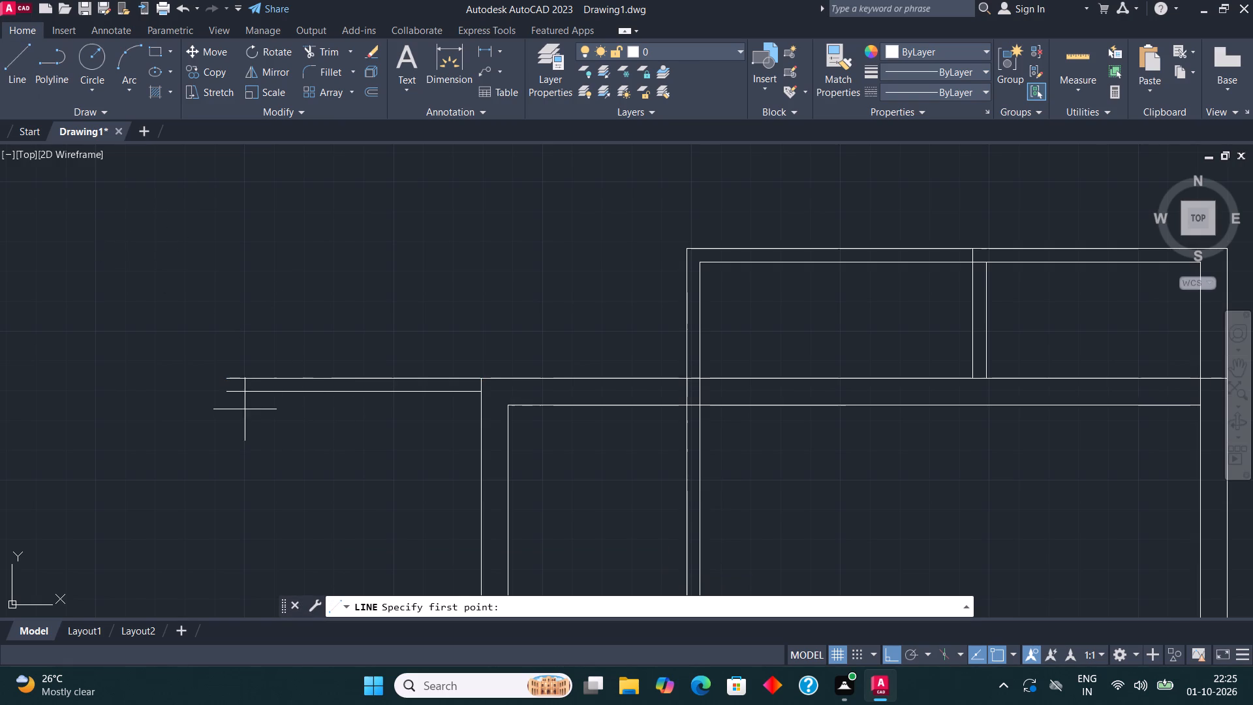
left_click(228, 396)
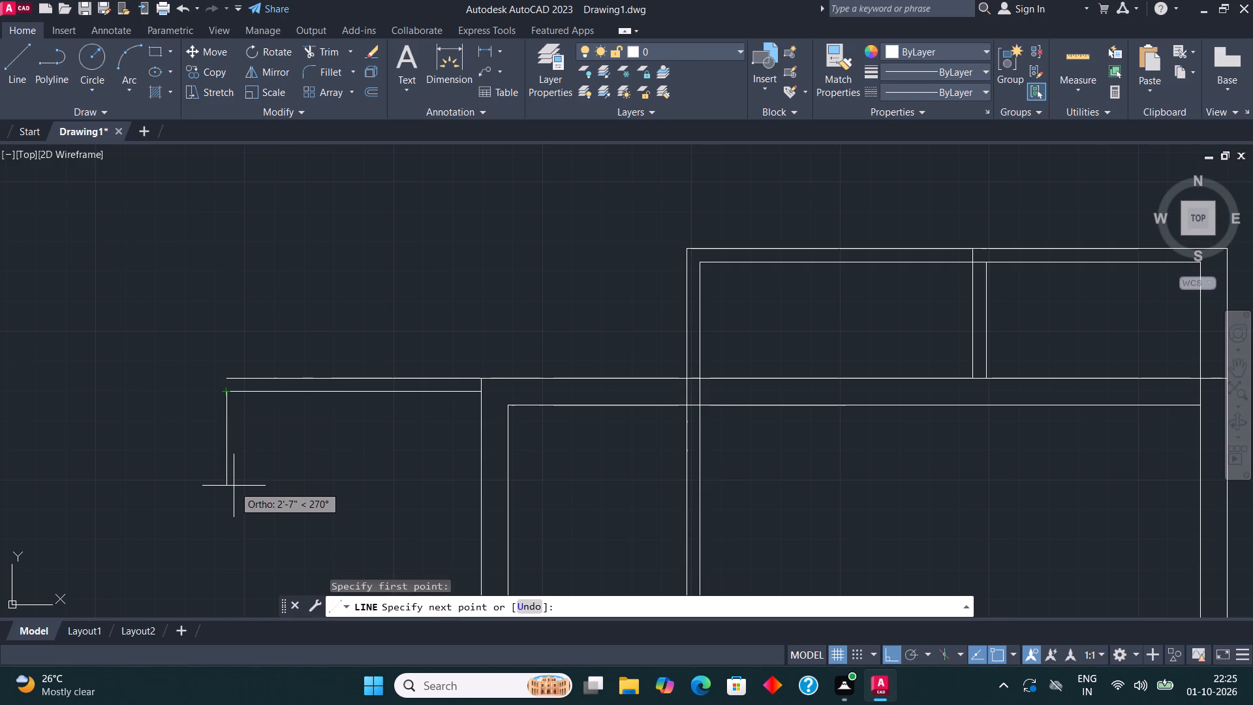
type("11'")
type("4.5\"")
key("Return")
scroll(326, 279, "down", 4)
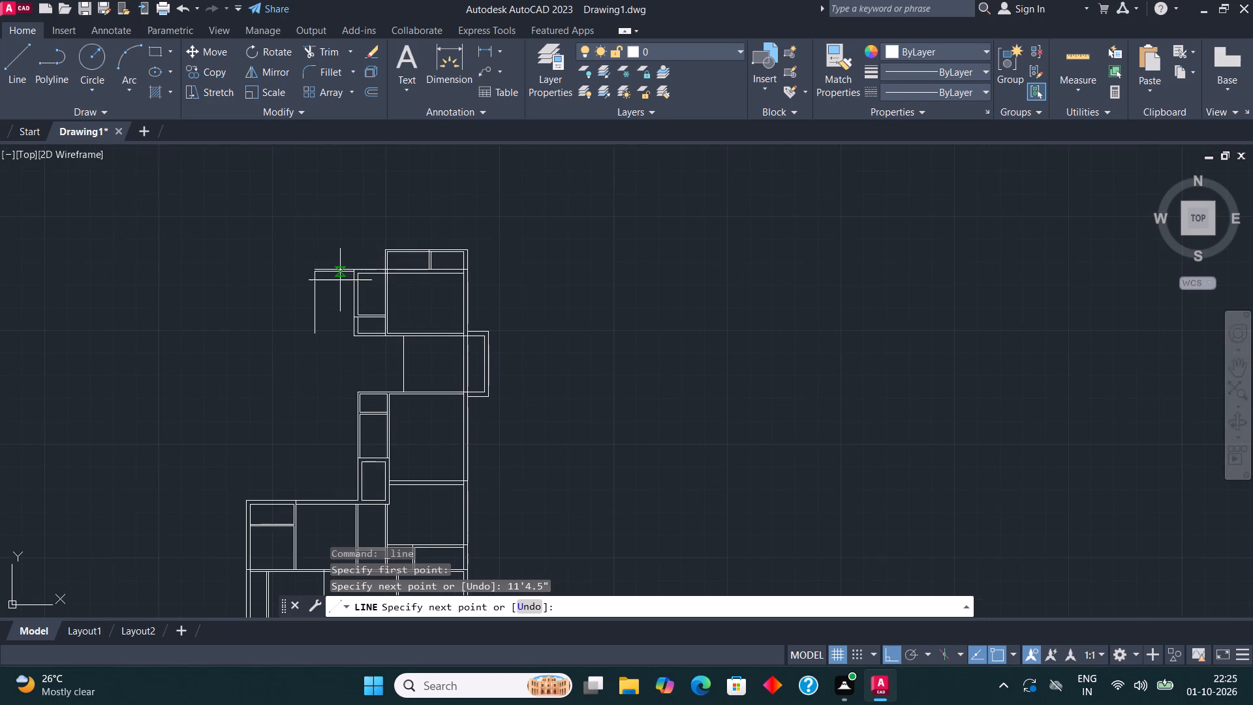
scroll(345, 306, "up", 3)
scroll(380, 424, "up", 2)
left_click(399, 415)
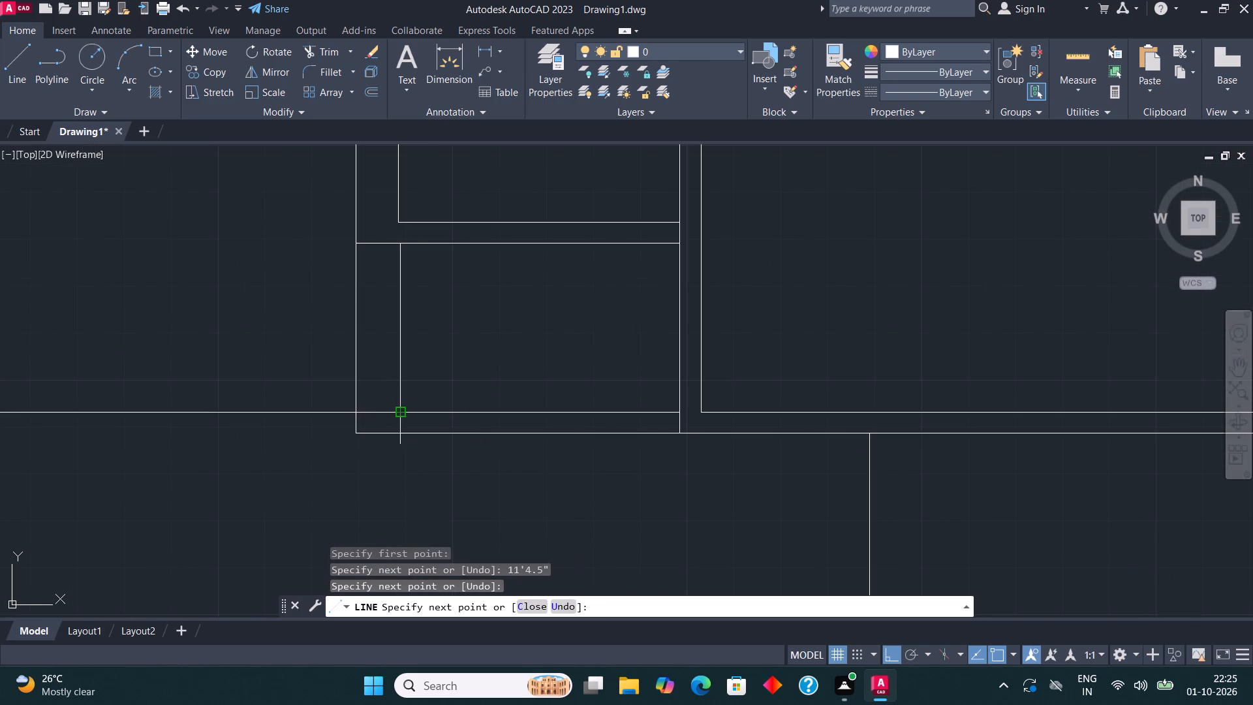
scroll(403, 418, "down", 2)
middle_click_drag(411, 424, 482, 521)
key("Escape")
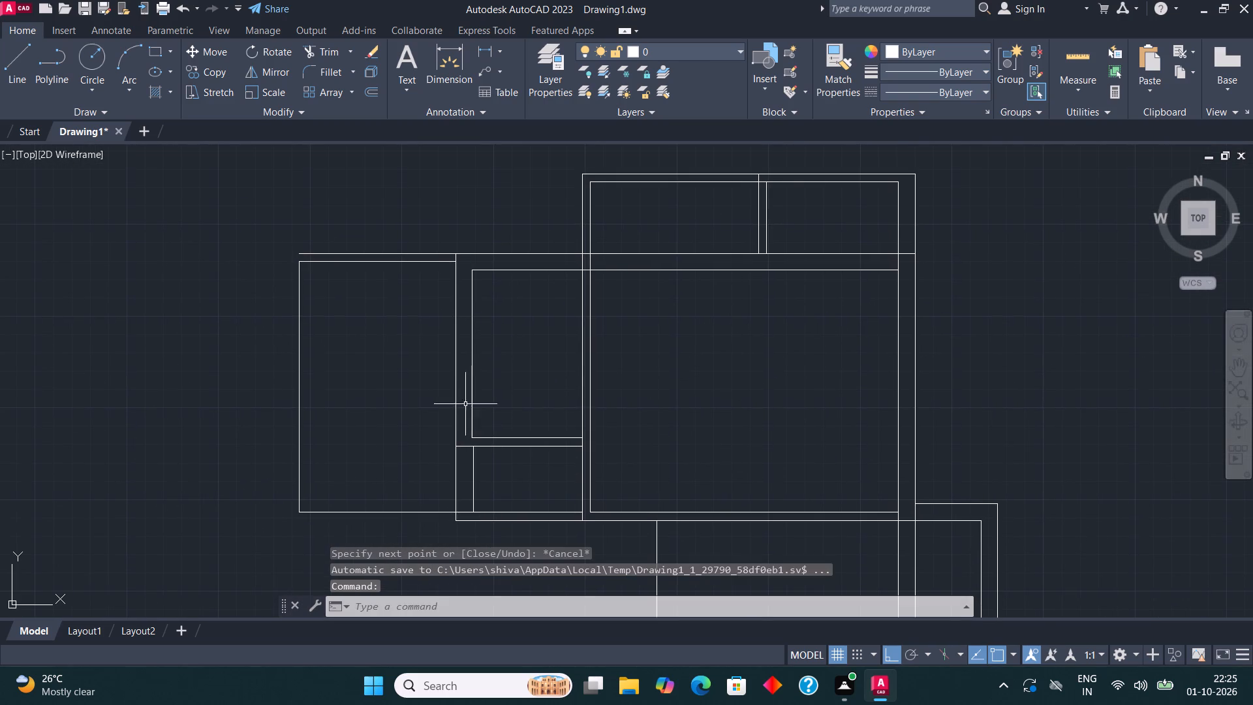
Offset the bottom and left lines of the new far-left room 9" outward.
middle_click_drag(470, 394, 478, 403)
scroll(483, 400, "down", 1)
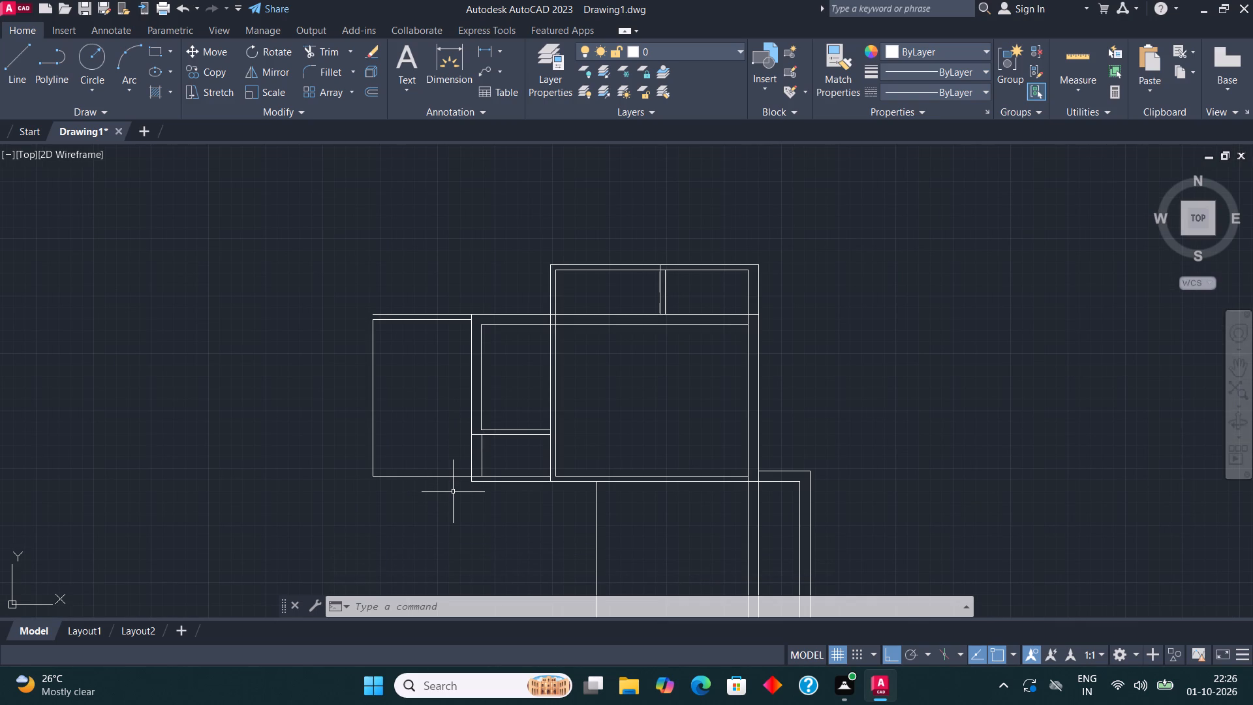
left_click_drag(415, 500, 412, 487)
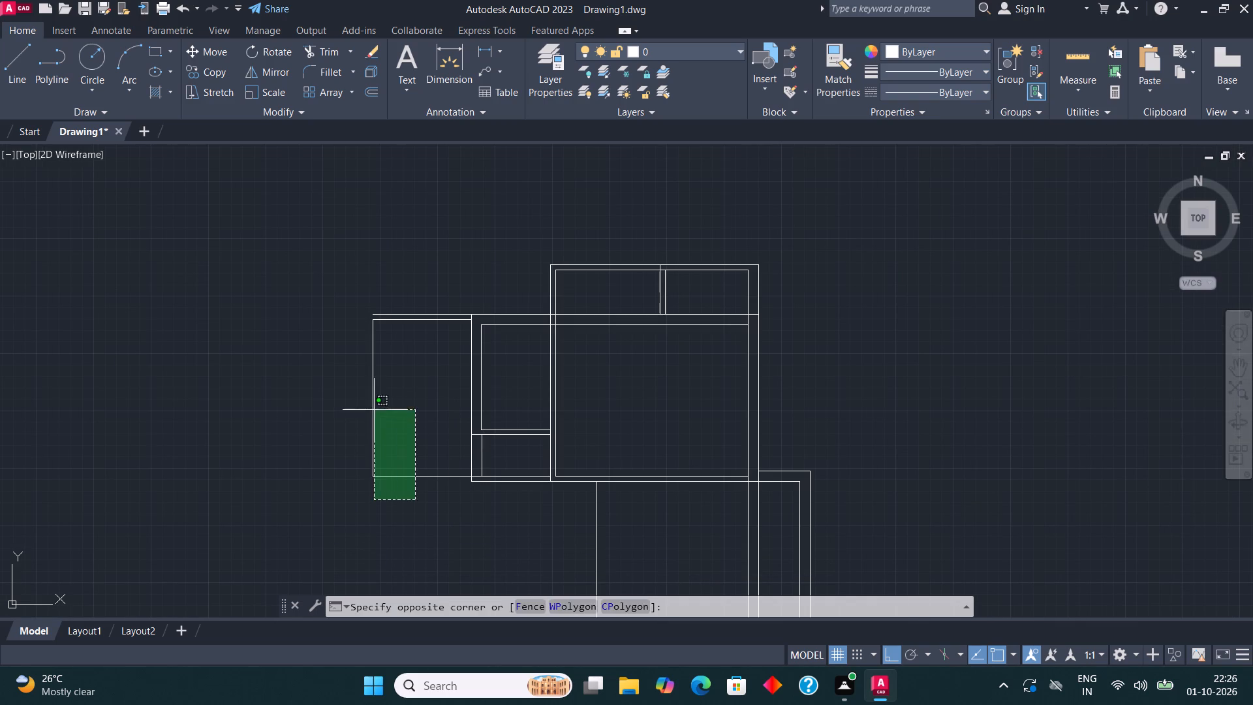
left_click(373, 409)
left_click(372, 98)
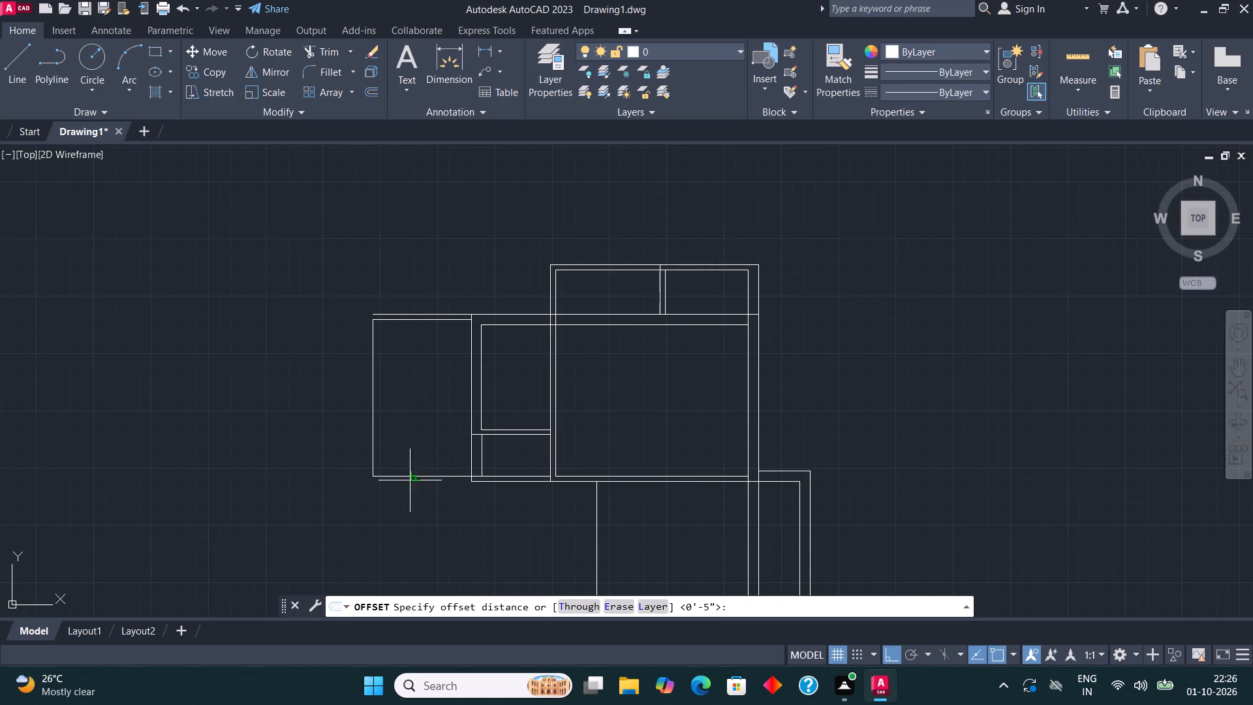
left_click(404, 474)
type("9\"")
key("Return")
left_click(405, 495)
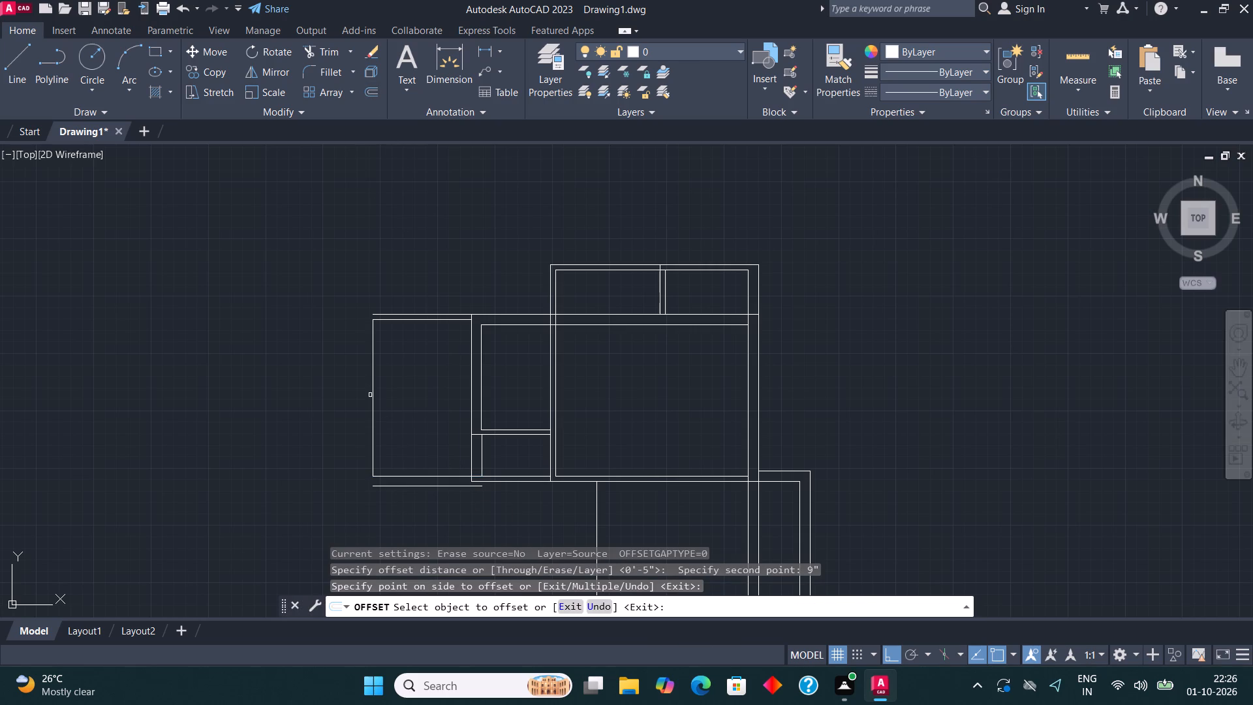
left_click(370, 405)
left_click(373, 411)
left_click(333, 409)
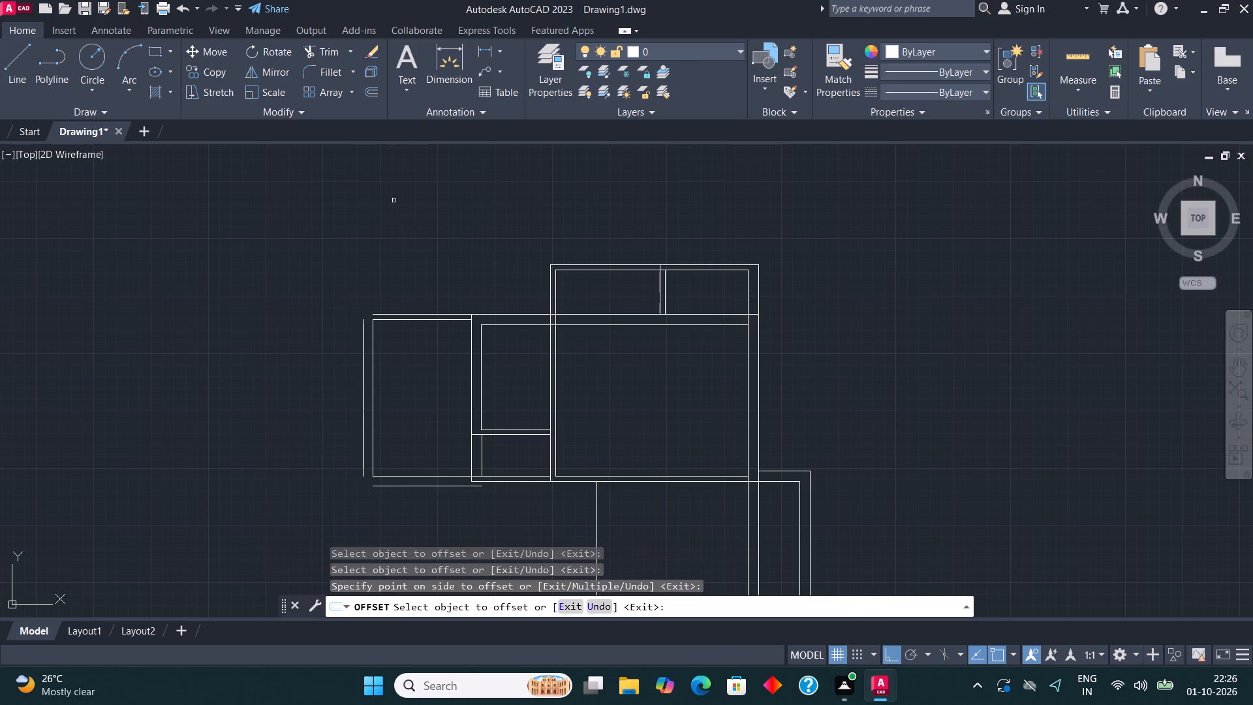
scroll(382, 307, "up", 2)
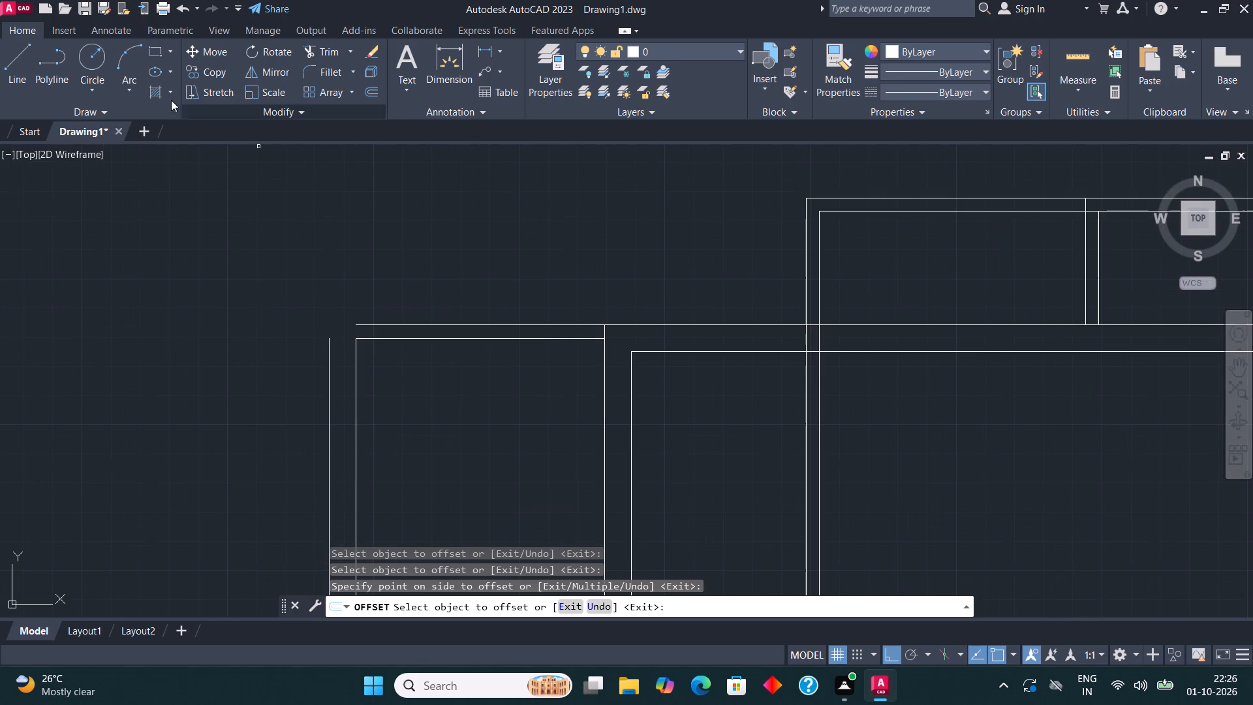
Close the far-left room's upper-left wall corner with lines from the outer left line's top end to the outer and inner top lines.
left_click(22, 70)
left_click(330, 342)
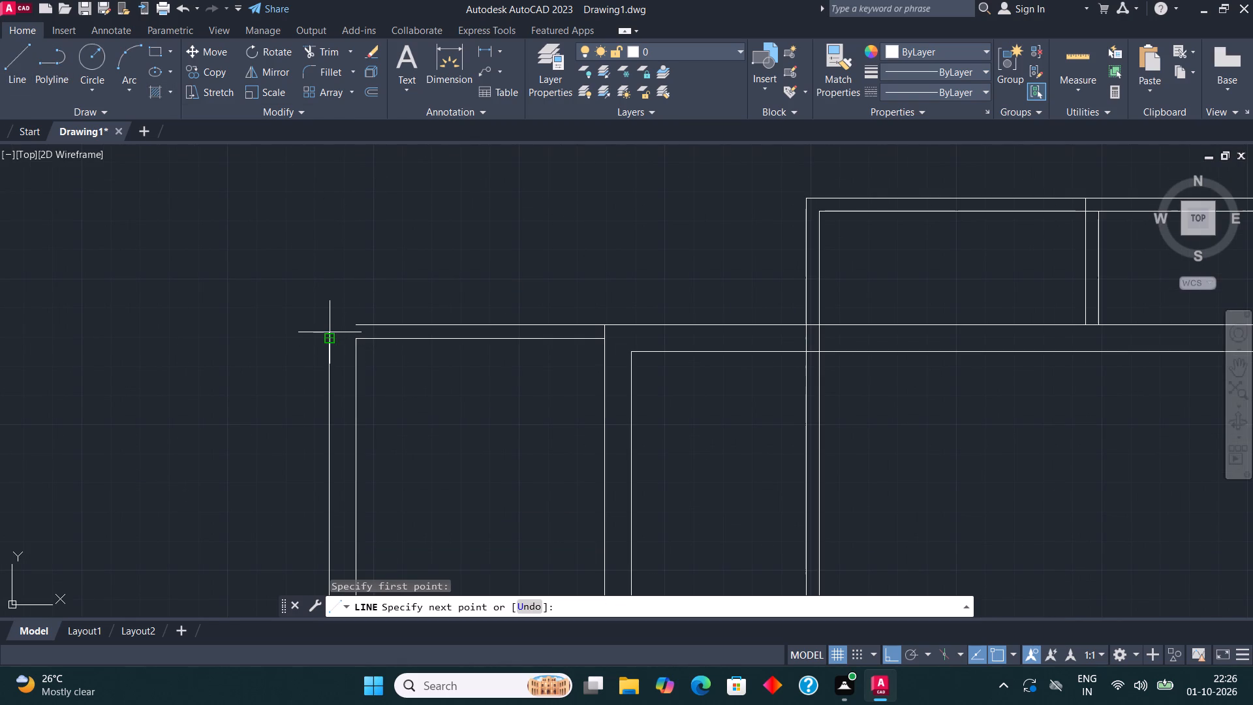
left_click(337, 321)
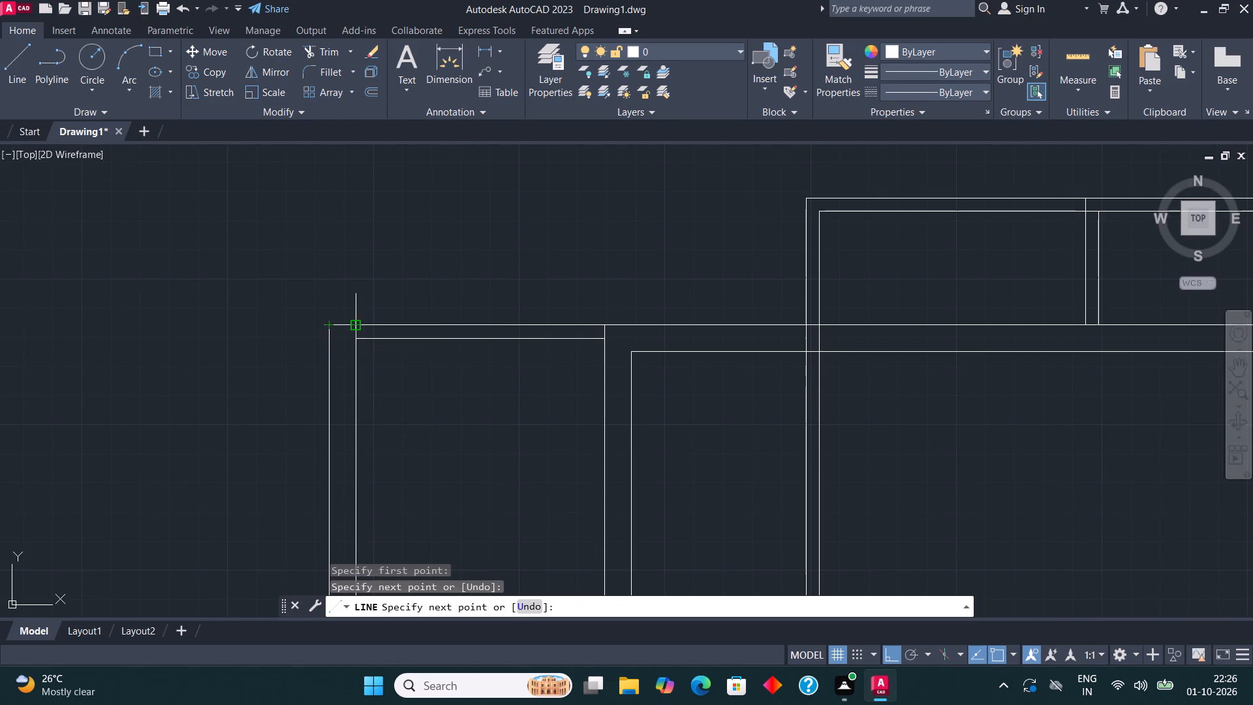
left_click(352, 321)
left_click(354, 341)
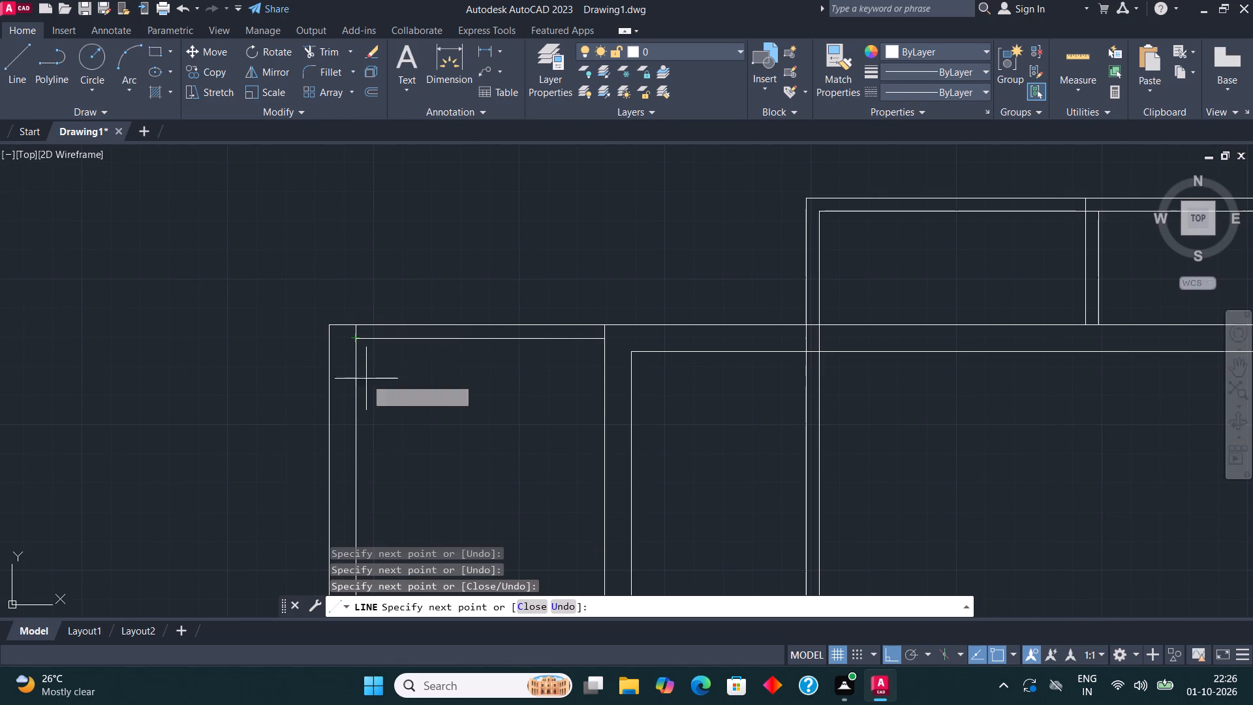
key("Escape")
Draw a line straight down from the outer left wall line's lower end, past the level of the outer bottom line.
middle_click_drag(425, 294, 432, 163)
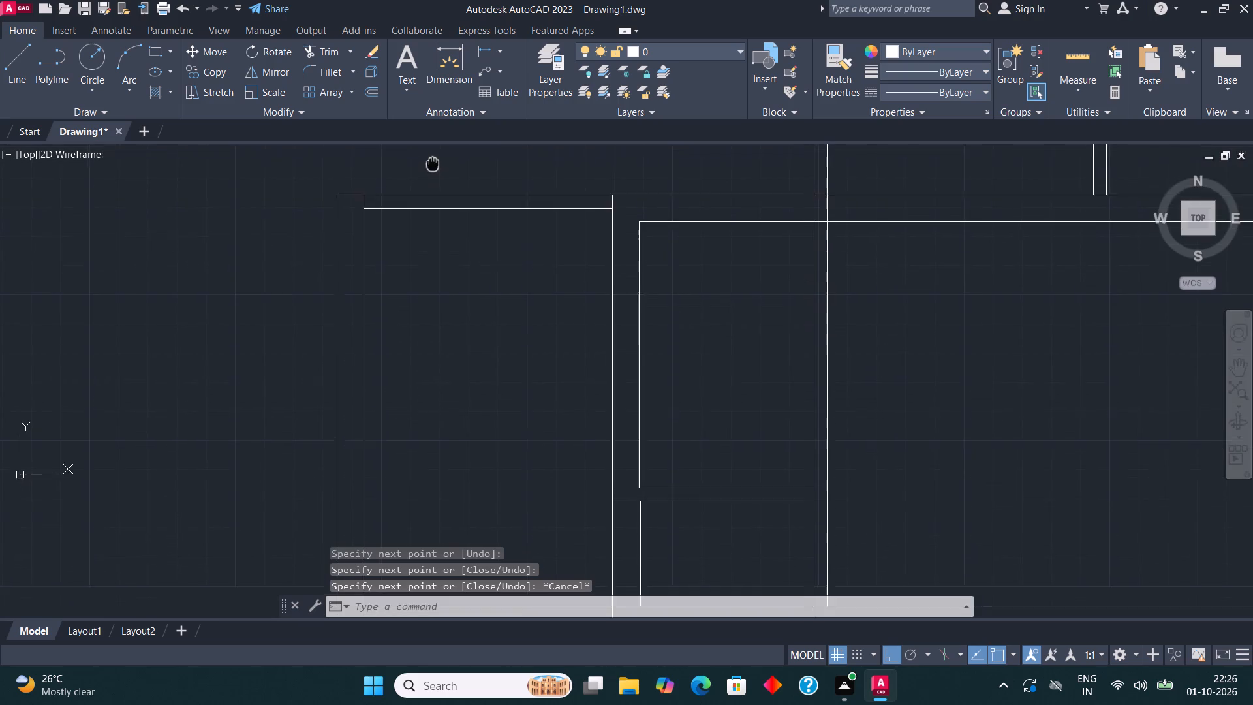
middle_click_drag(432, 163, 422, 149)
middle_click_drag(371, 411, 375, 224)
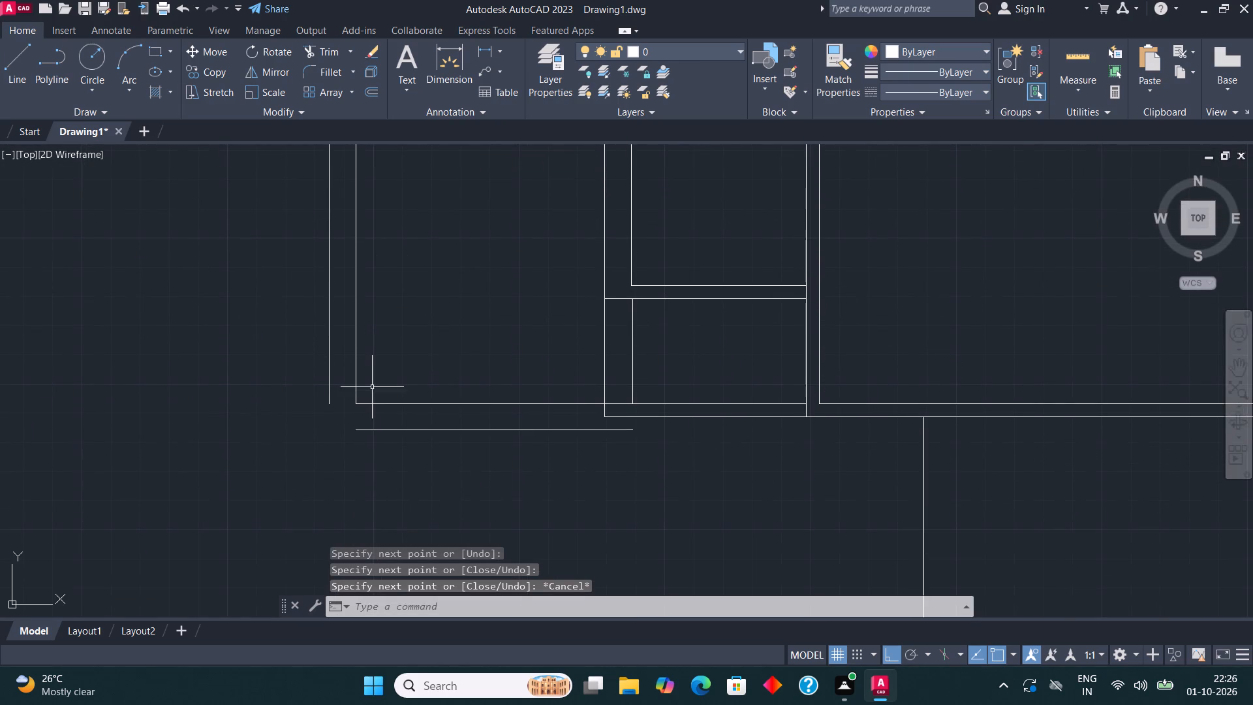
left_click(5, 79)
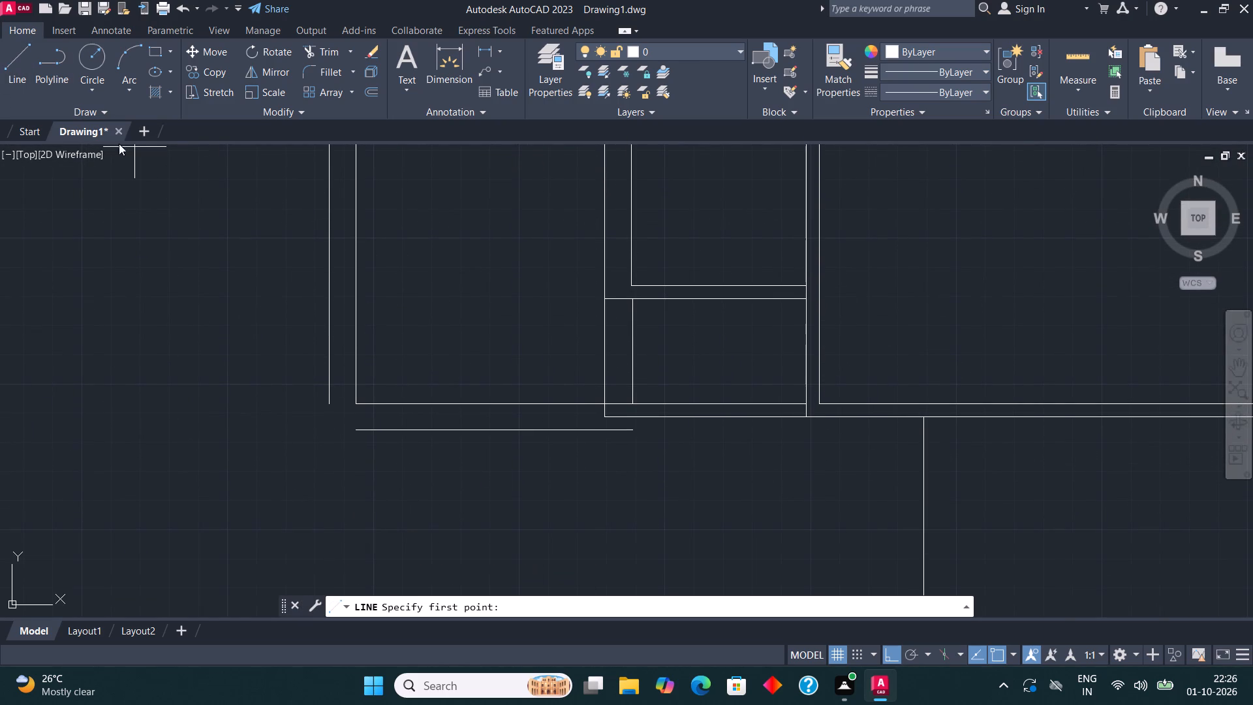
left_click(328, 401)
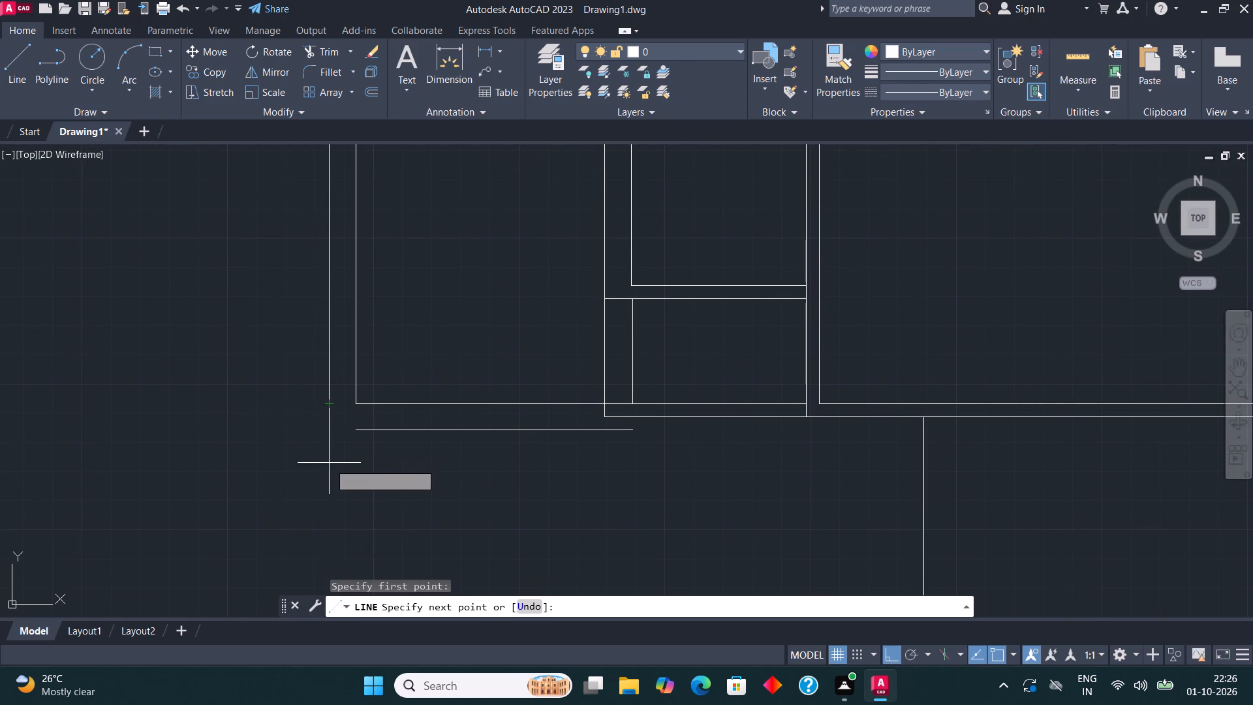
left_click(329, 473)
key("Escape")
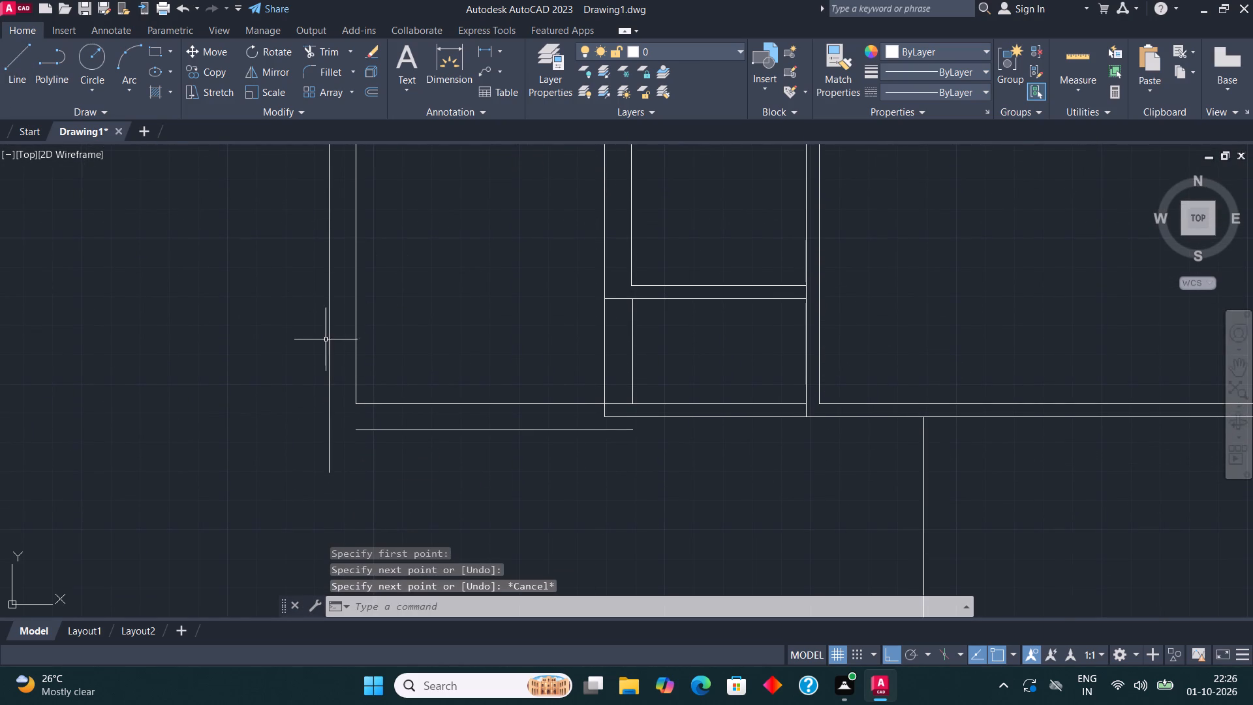
Move the far-left room's two bottom wall lines up so the outer one aligns with the adjoining space's outer bottom line.
middle_click_drag(605, 431, 578, 455)
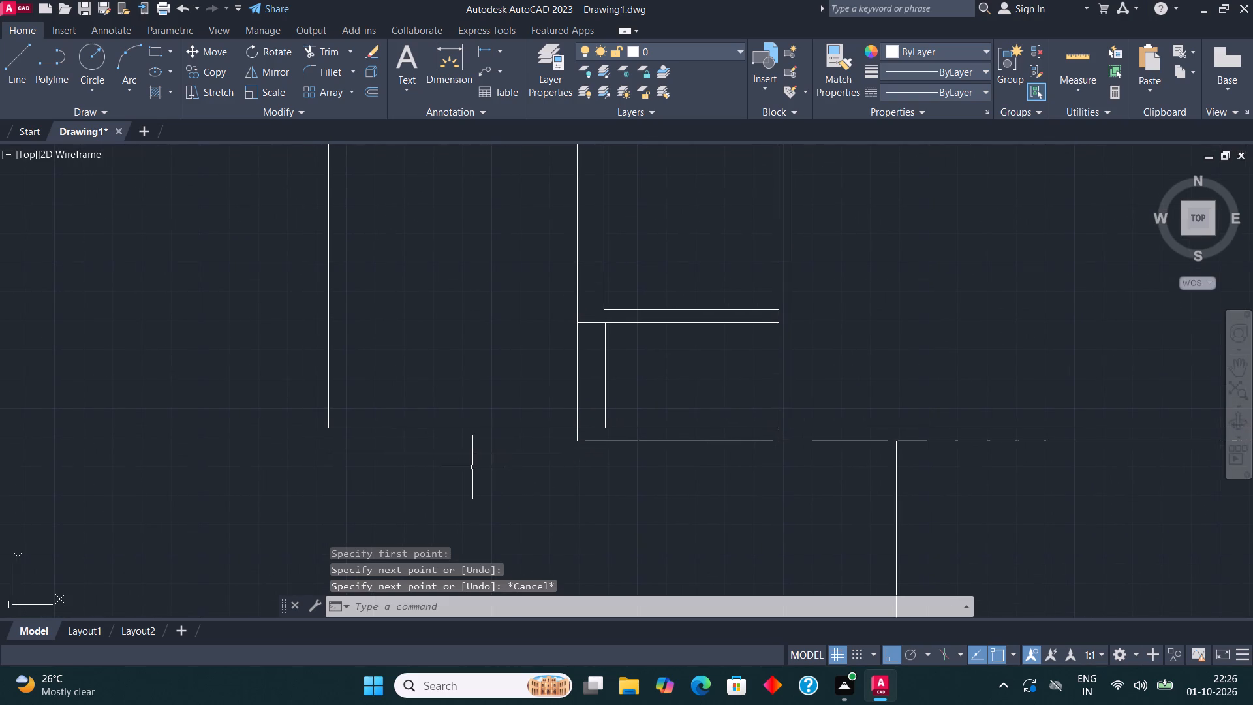
left_click(472, 467)
left_click(457, 426)
left_click(206, 48)
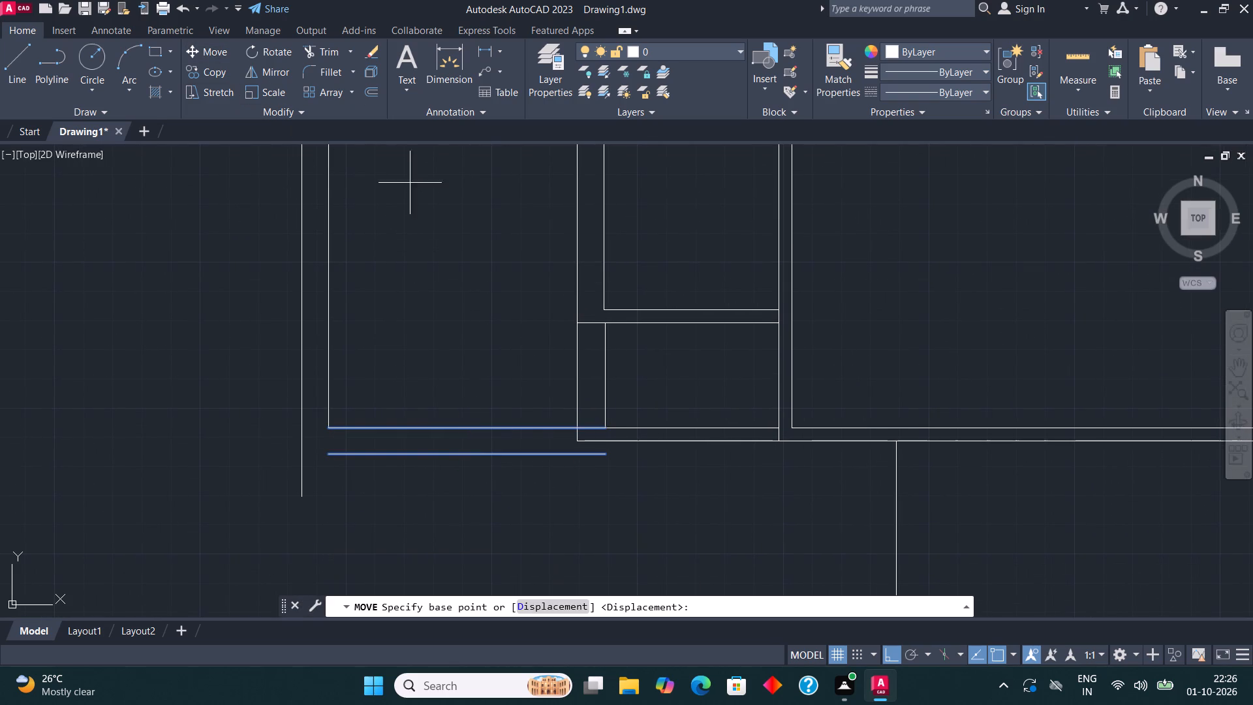
scroll(603, 437, "up", 2)
left_click(599, 475)
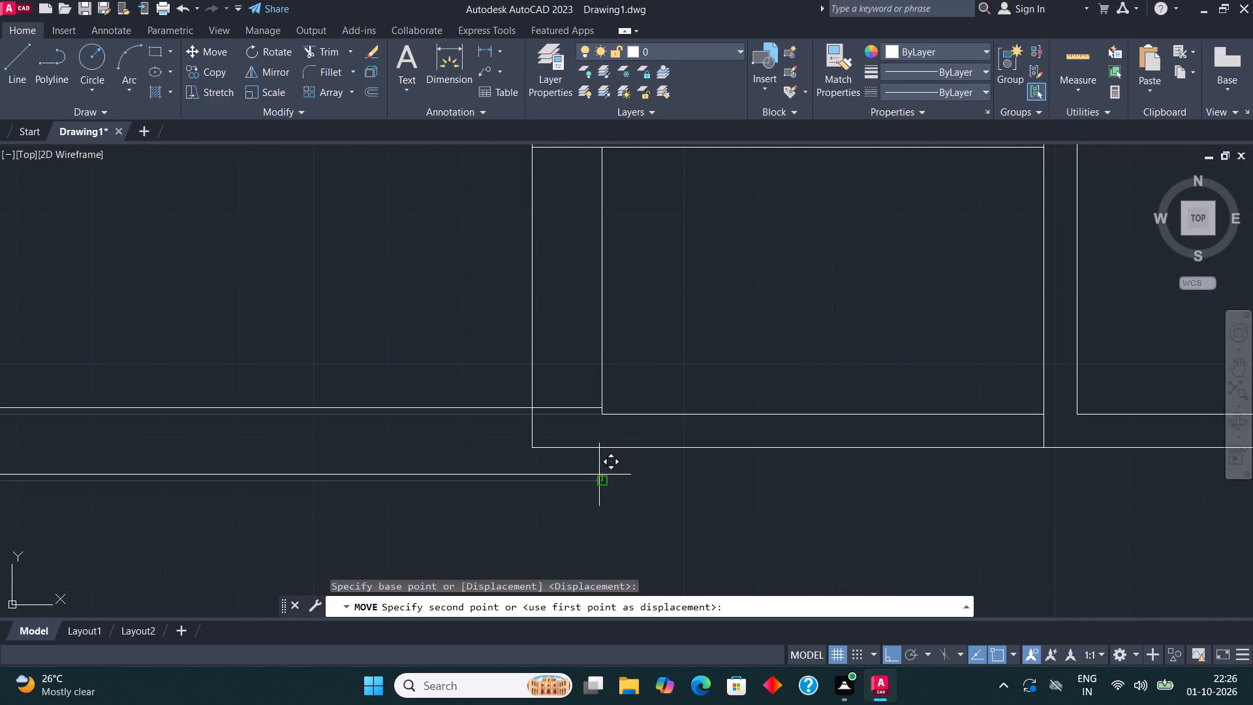
left_click(604, 446)
scroll(546, 430, "down", 1)
middle_click_drag(561, 430, 626, 430)
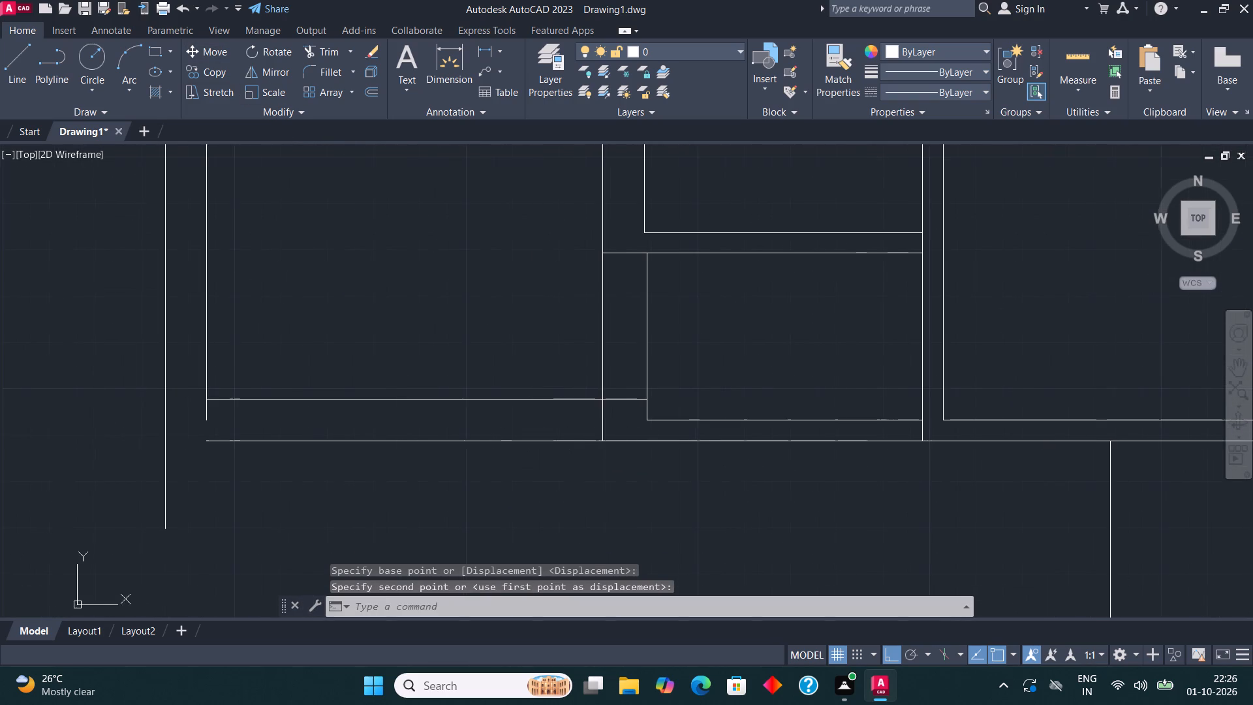
middle_click_drag(626, 430, 626, 430)
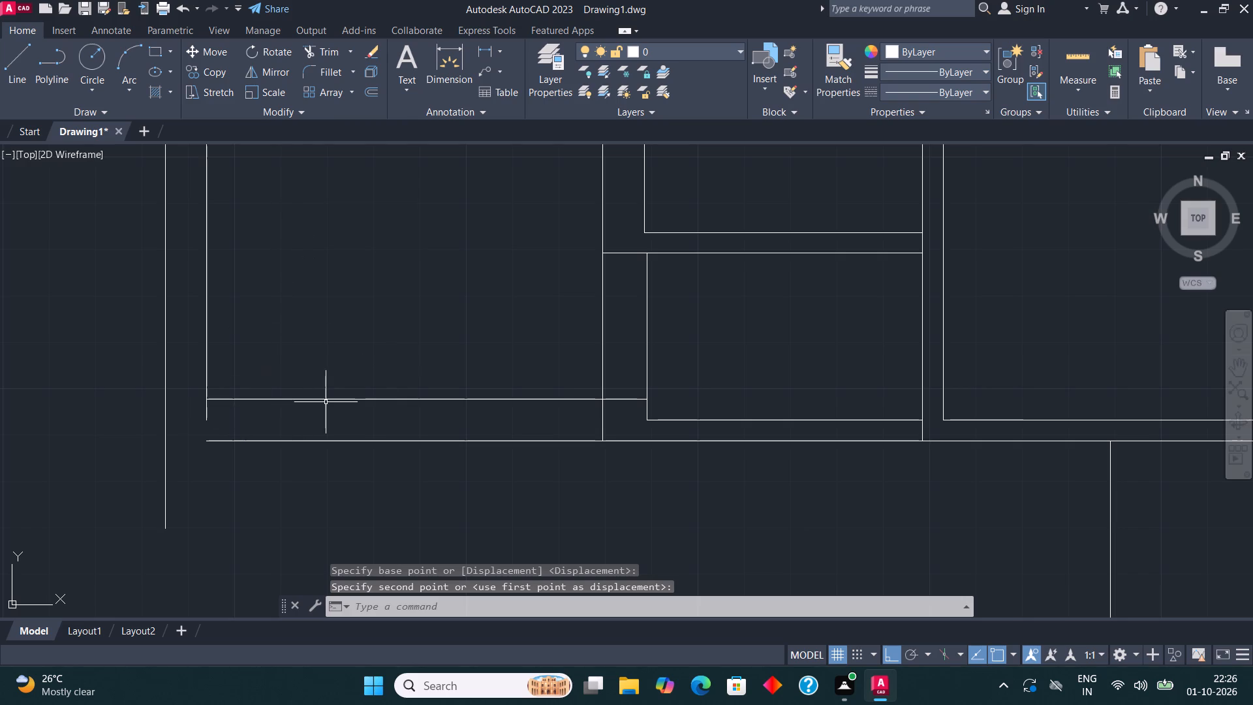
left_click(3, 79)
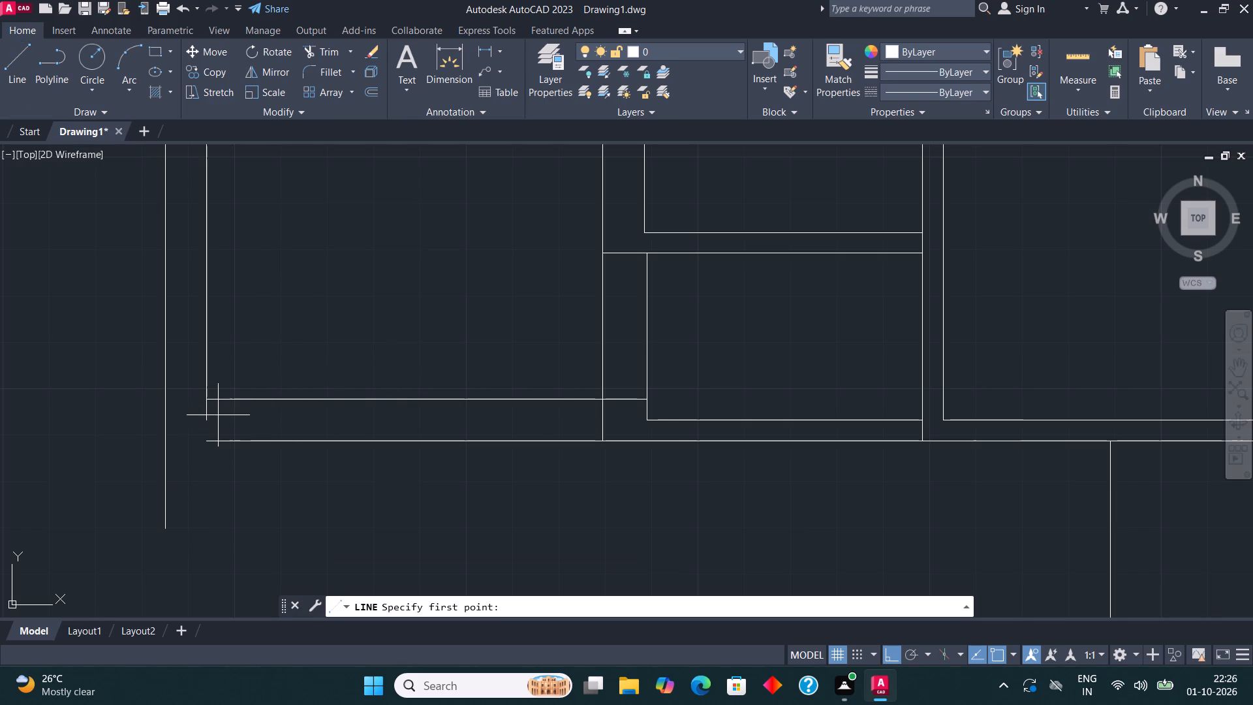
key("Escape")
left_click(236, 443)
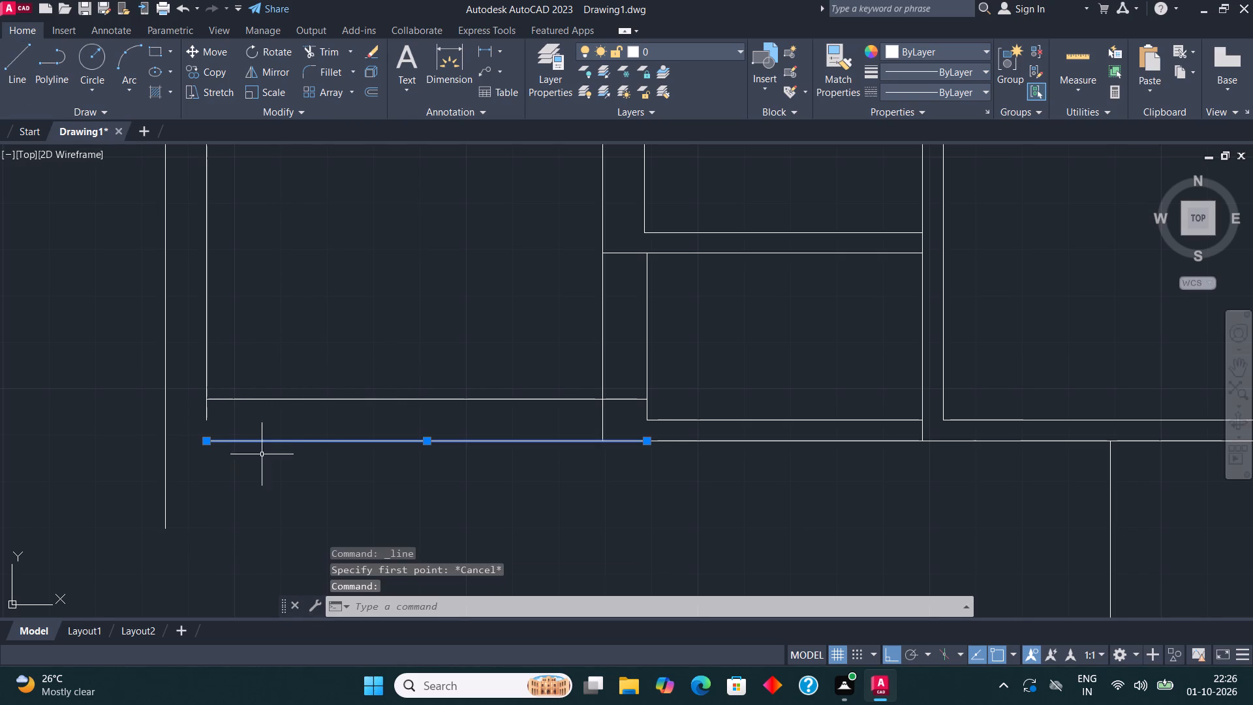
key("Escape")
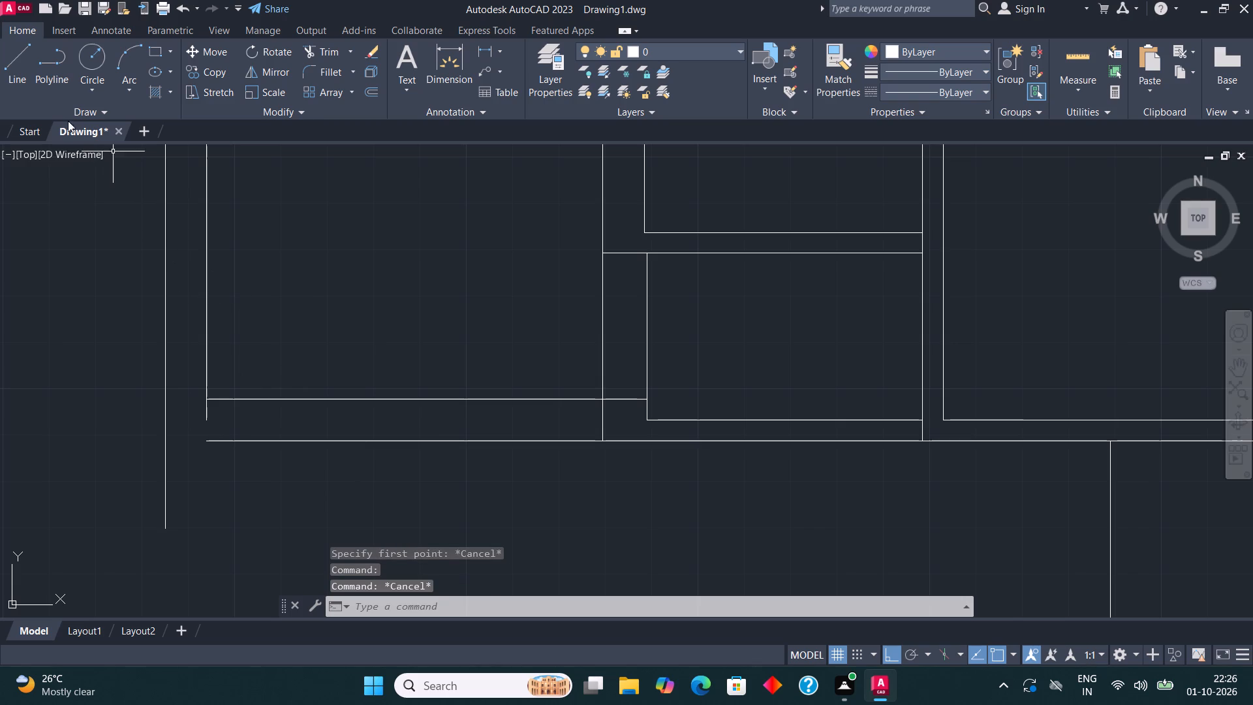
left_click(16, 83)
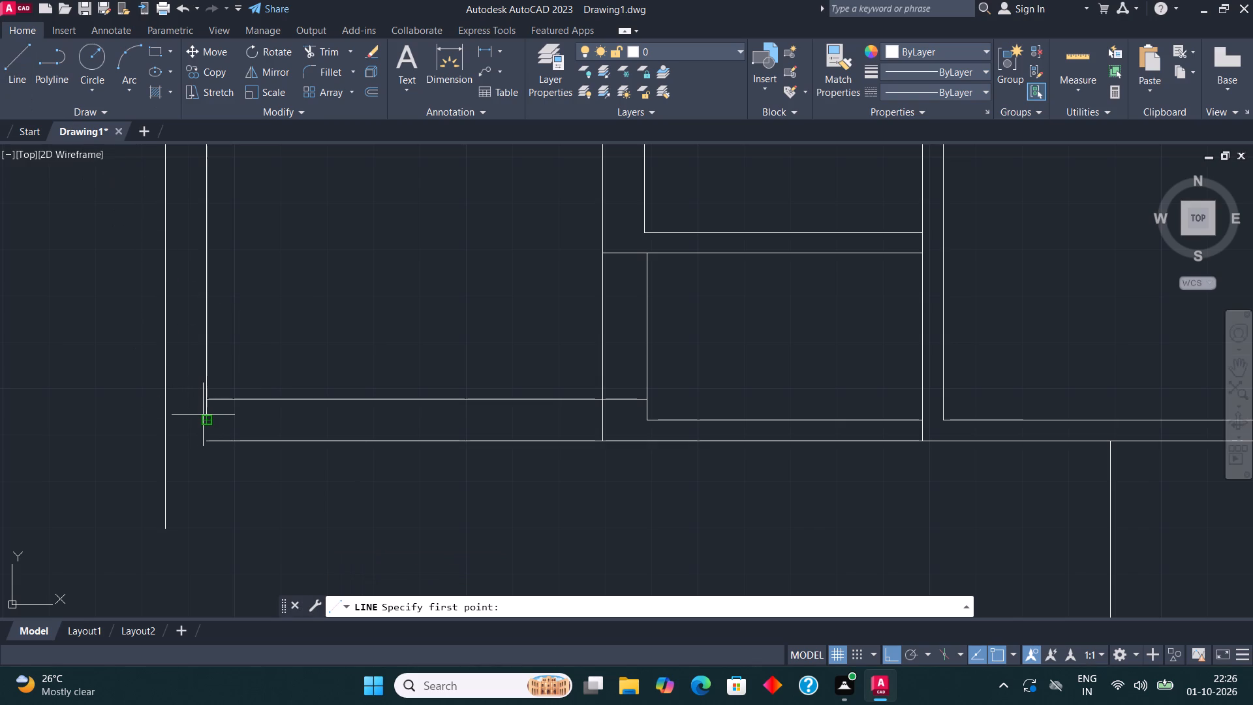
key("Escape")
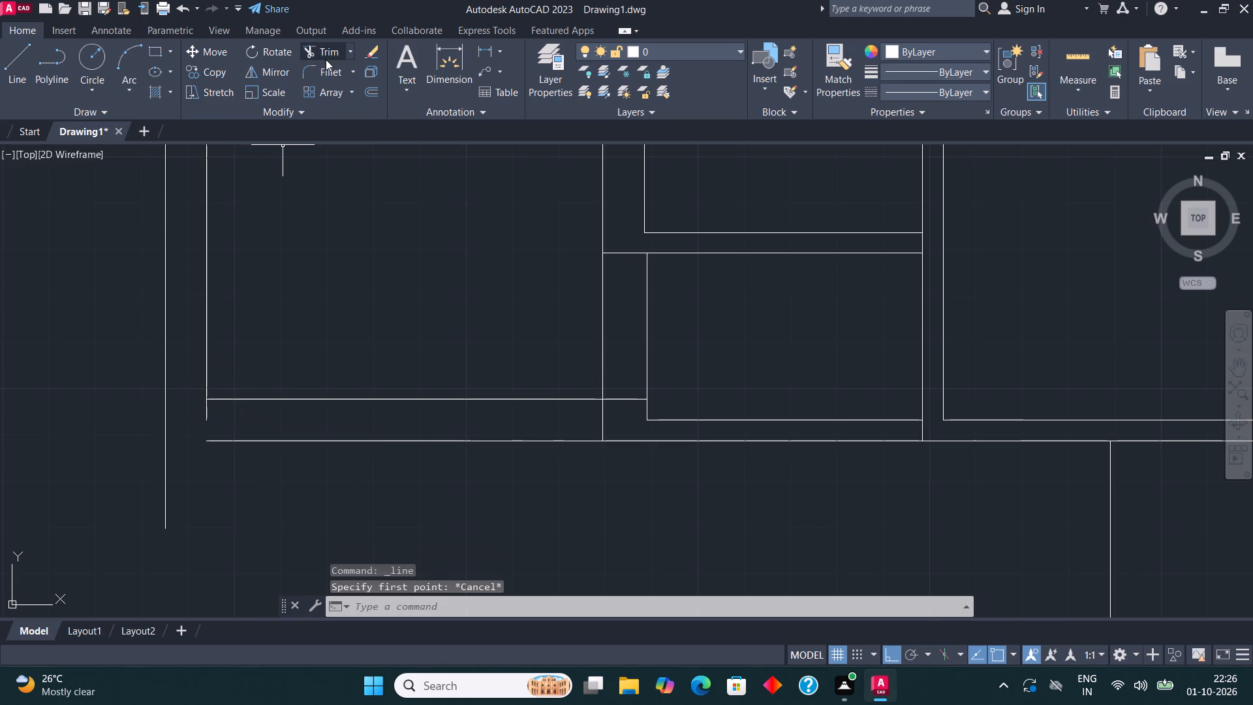
Trim the overhanging inner left, bottom and right lines at the far-left room's two bottom corners.
left_click(326, 59)
left_click(208, 420)
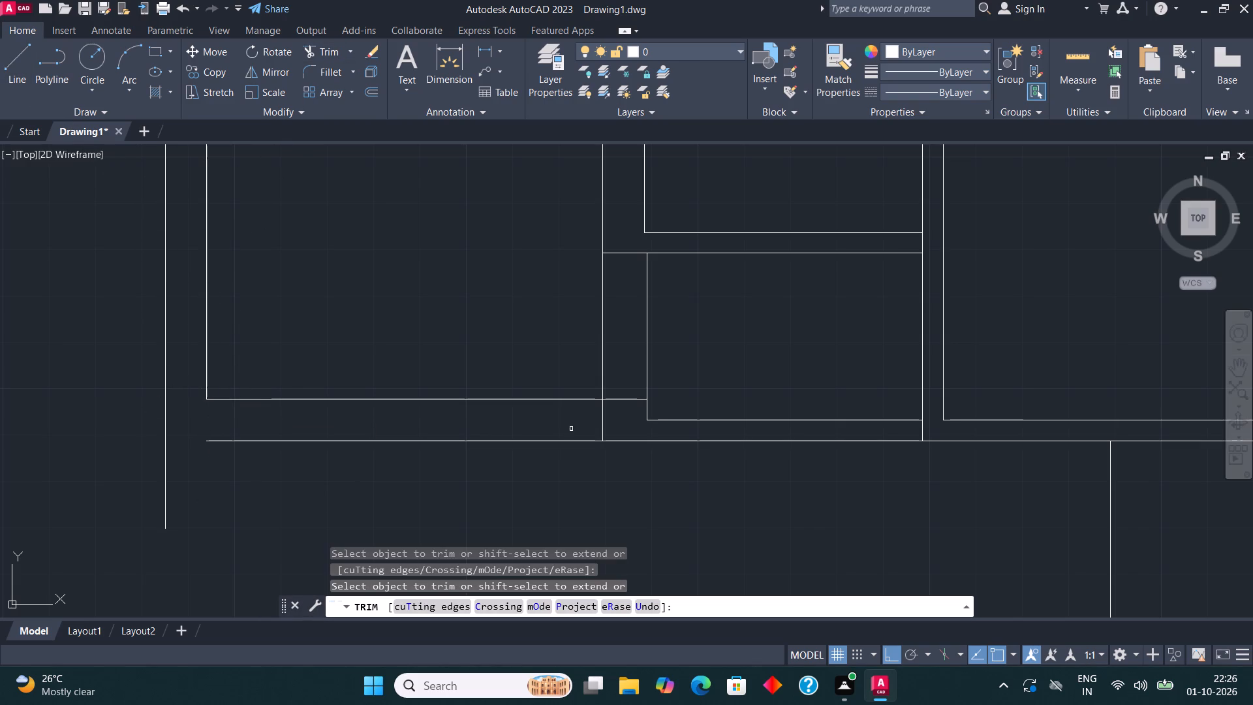
left_click(617, 405)
left_click(619, 388)
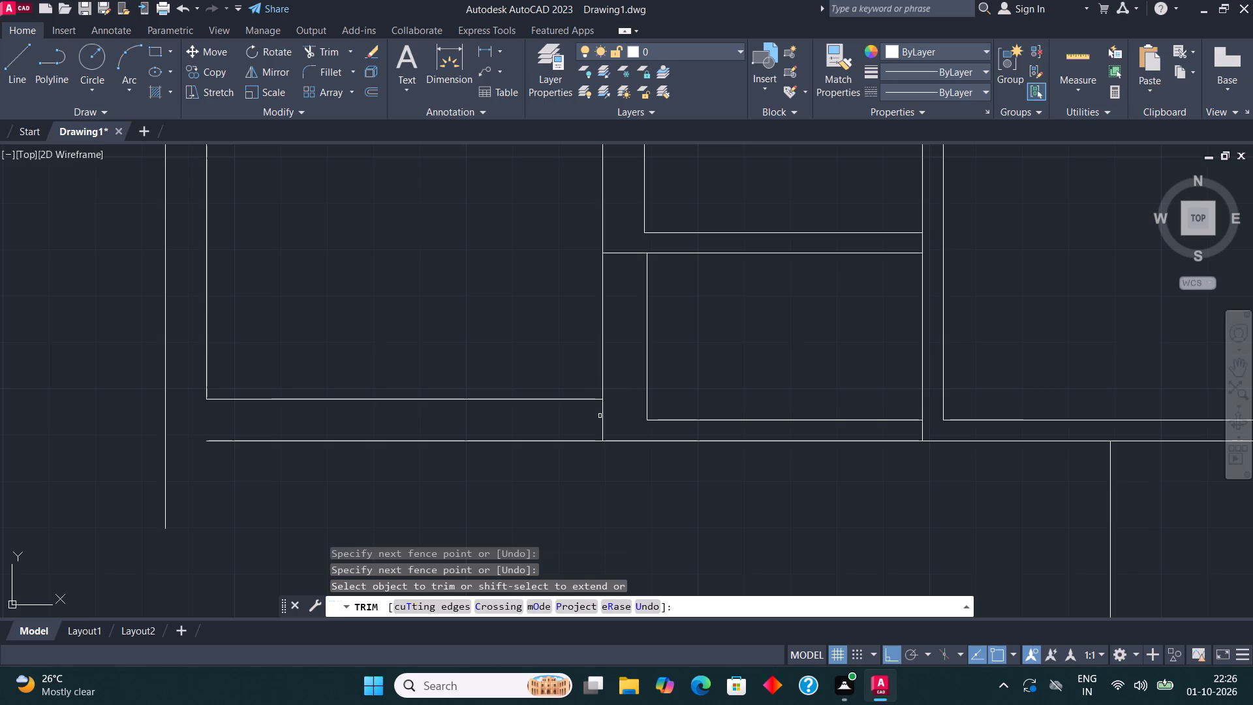
left_click(600, 416)
left_click(614, 413)
key("Escape")
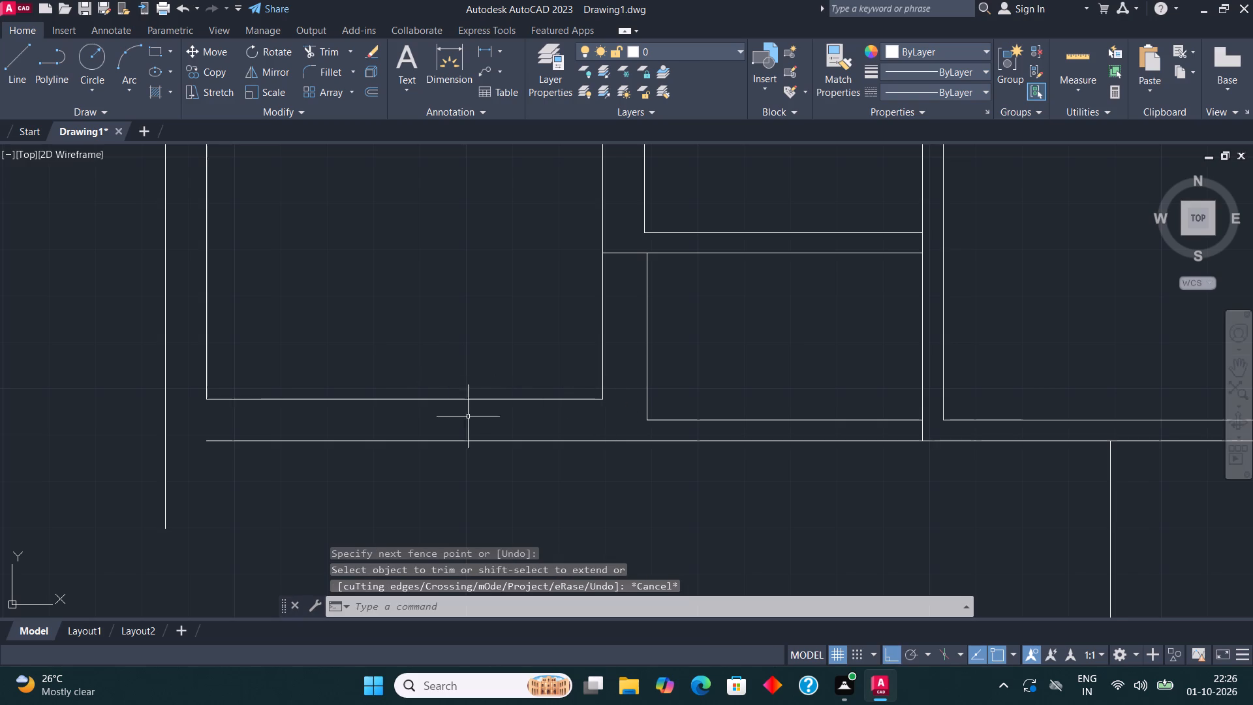
Draw an 11' line to the left from the far-left room's outer top-left corner.
middle_click_drag(473, 424, 479, 463)
scroll(358, 328, "down", 3)
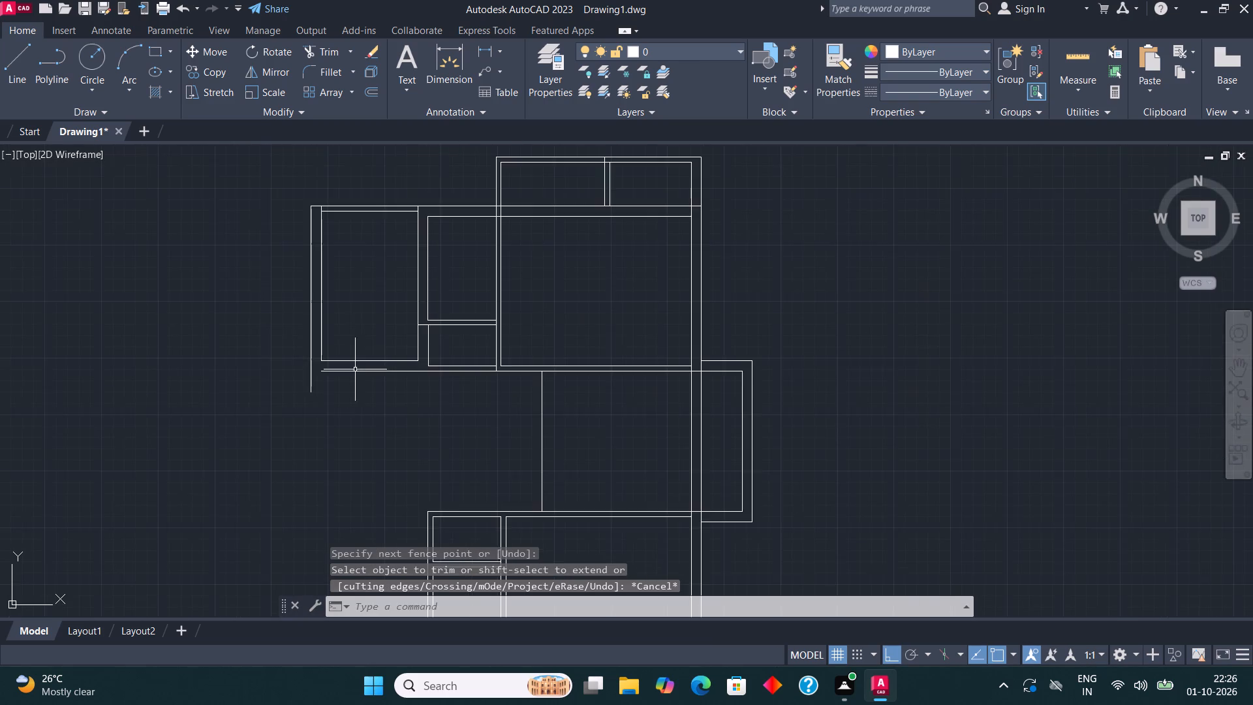
middle_click_drag(365, 371, 450, 375)
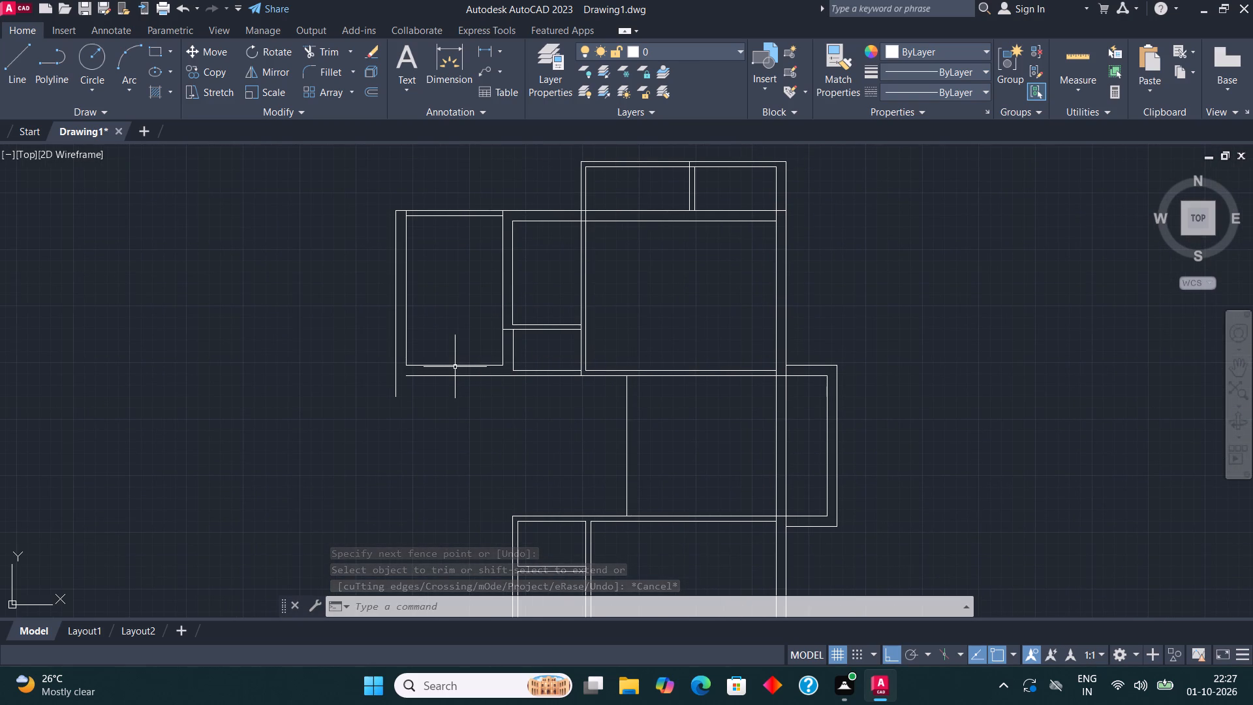
middle_click_drag(416, 334, 446, 450)
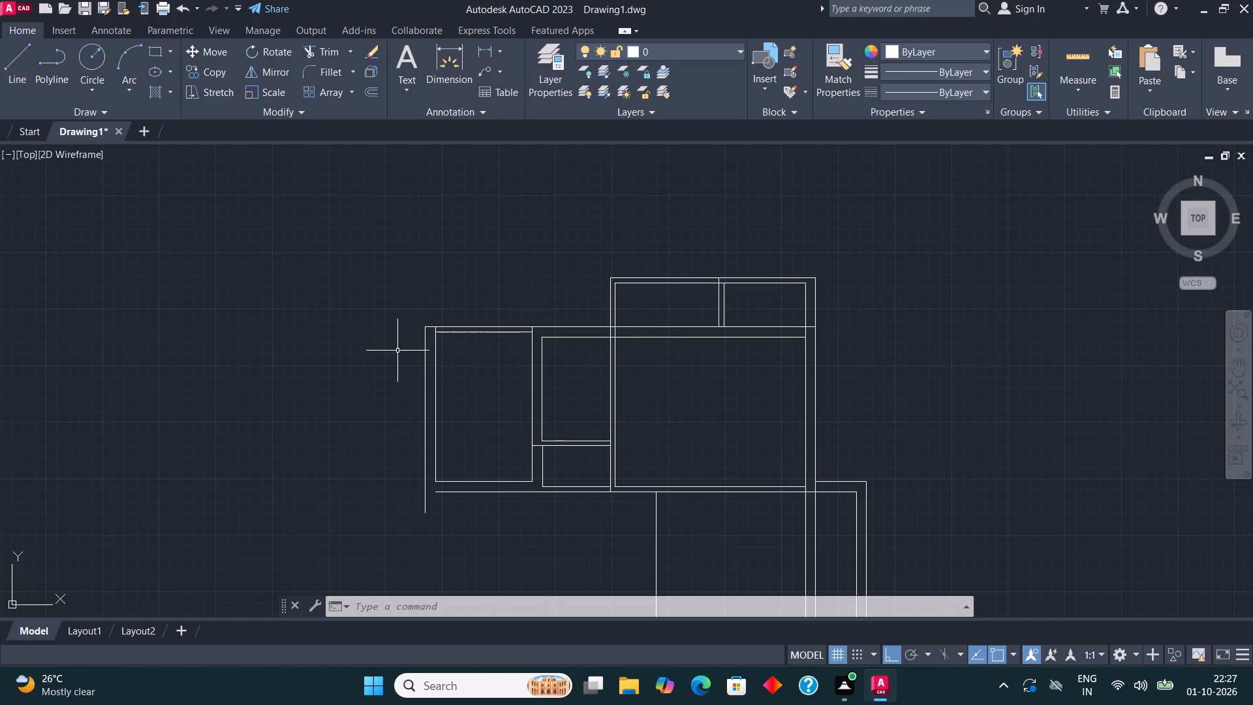
scroll(404, 326, "up", 2)
left_click(14, 60)
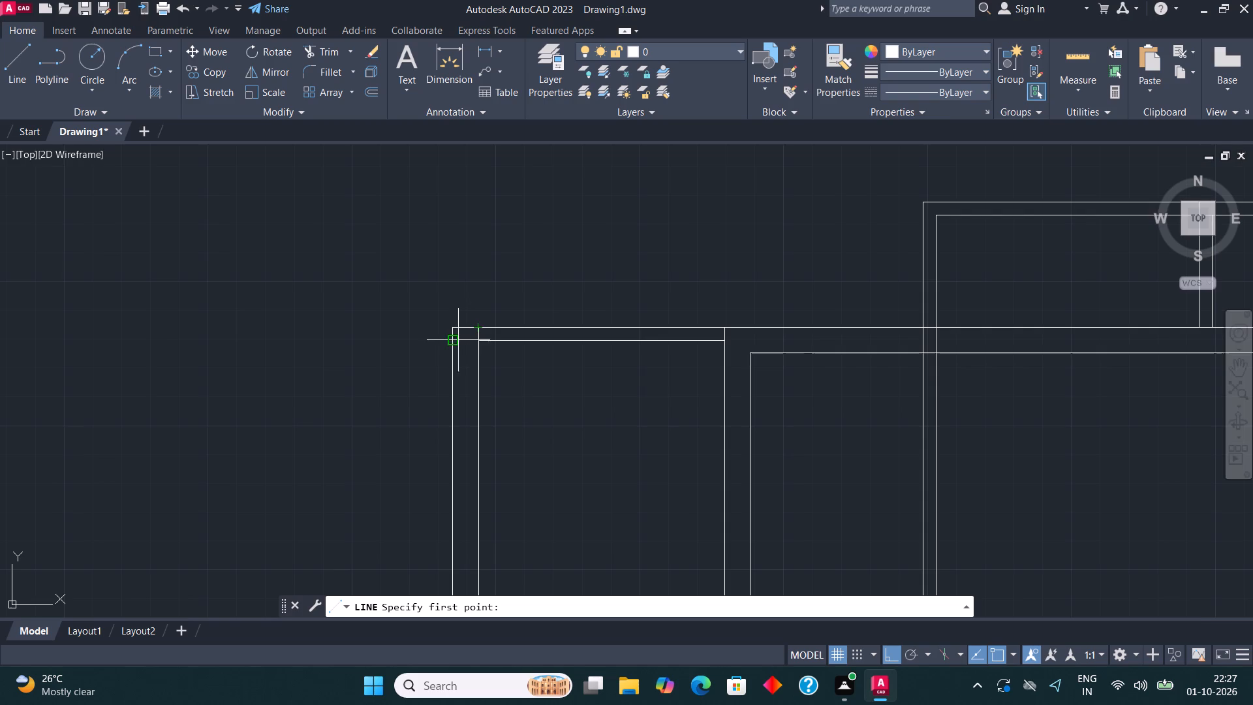
scroll(454, 340, "up", 1)
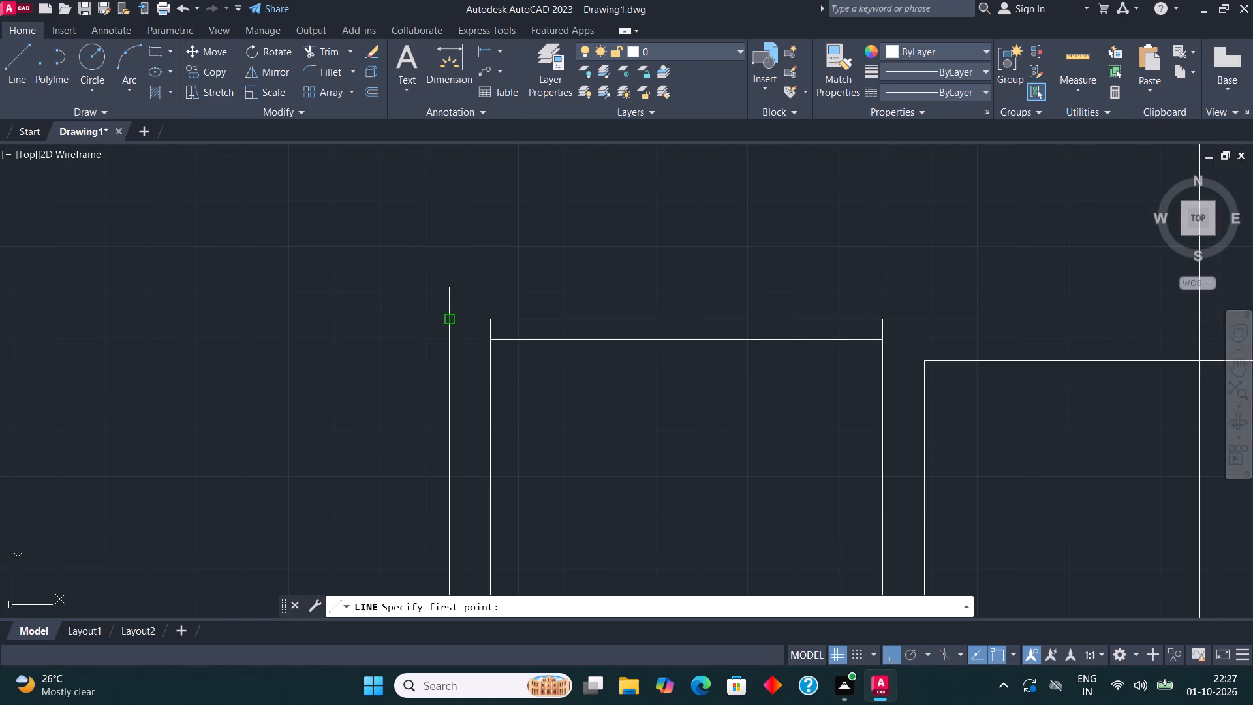
left_click(451, 316)
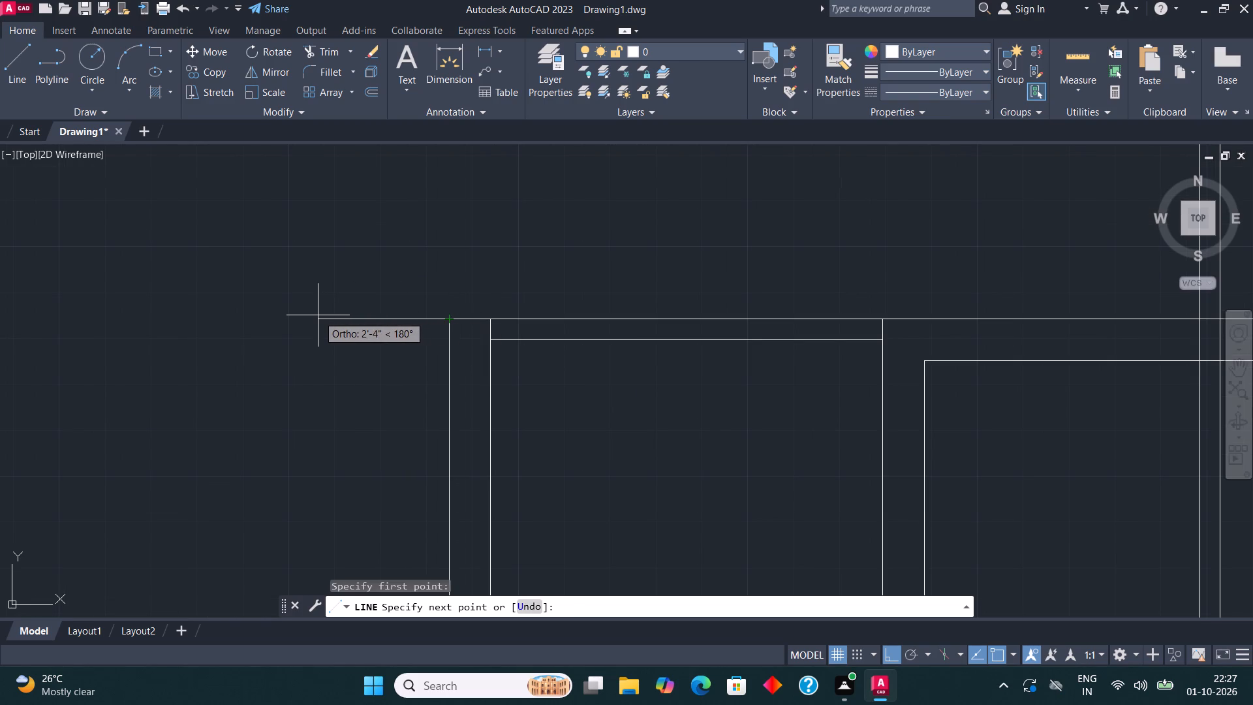
type("11'")
key("Return")
key("Escape")
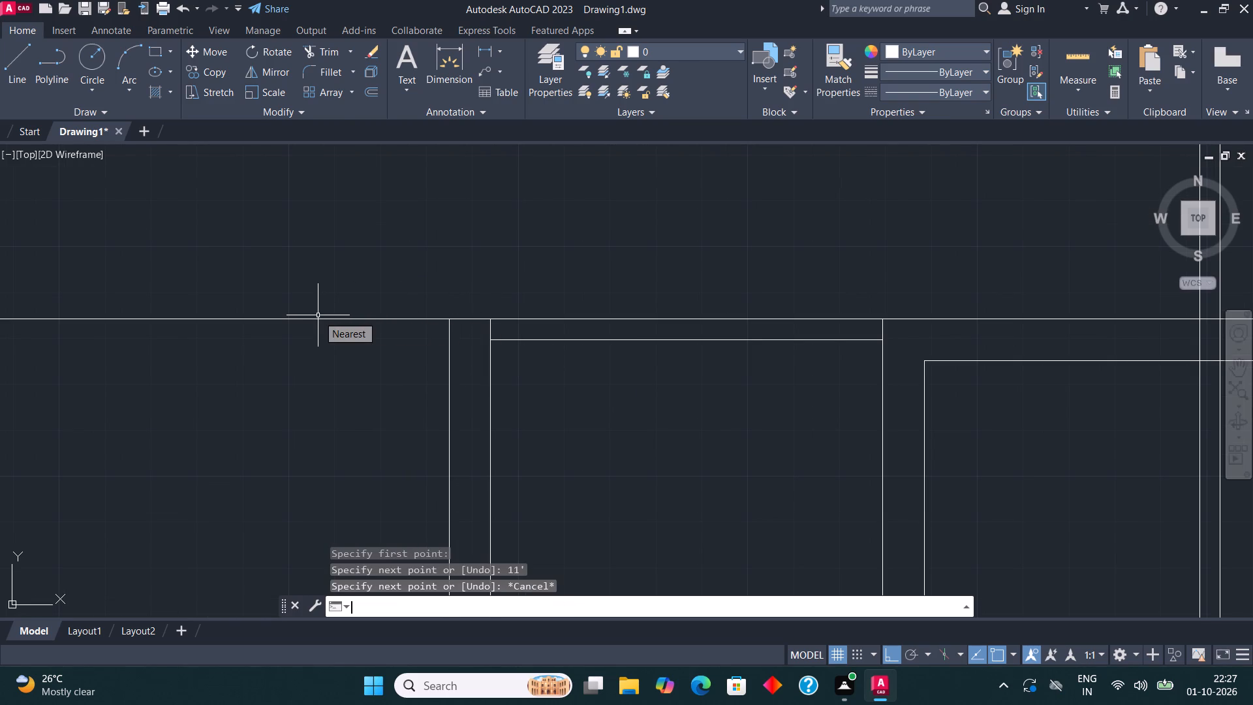
Offset the 11' line 9" downward.
middle_click_drag(338, 318, 565, 310)
scroll(554, 312, "down", 1)
middle_click_drag(538, 313, 521, 313)
left_click(453, 312)
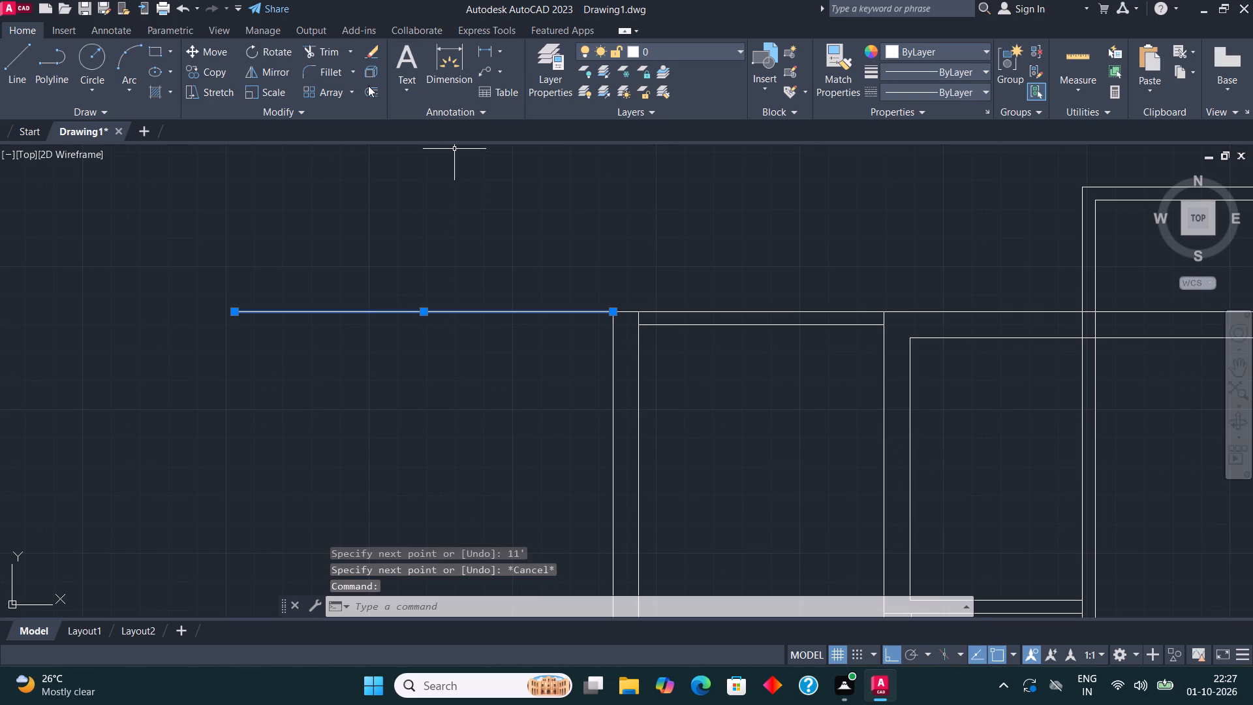
left_click(368, 86)
left_click(371, 308)
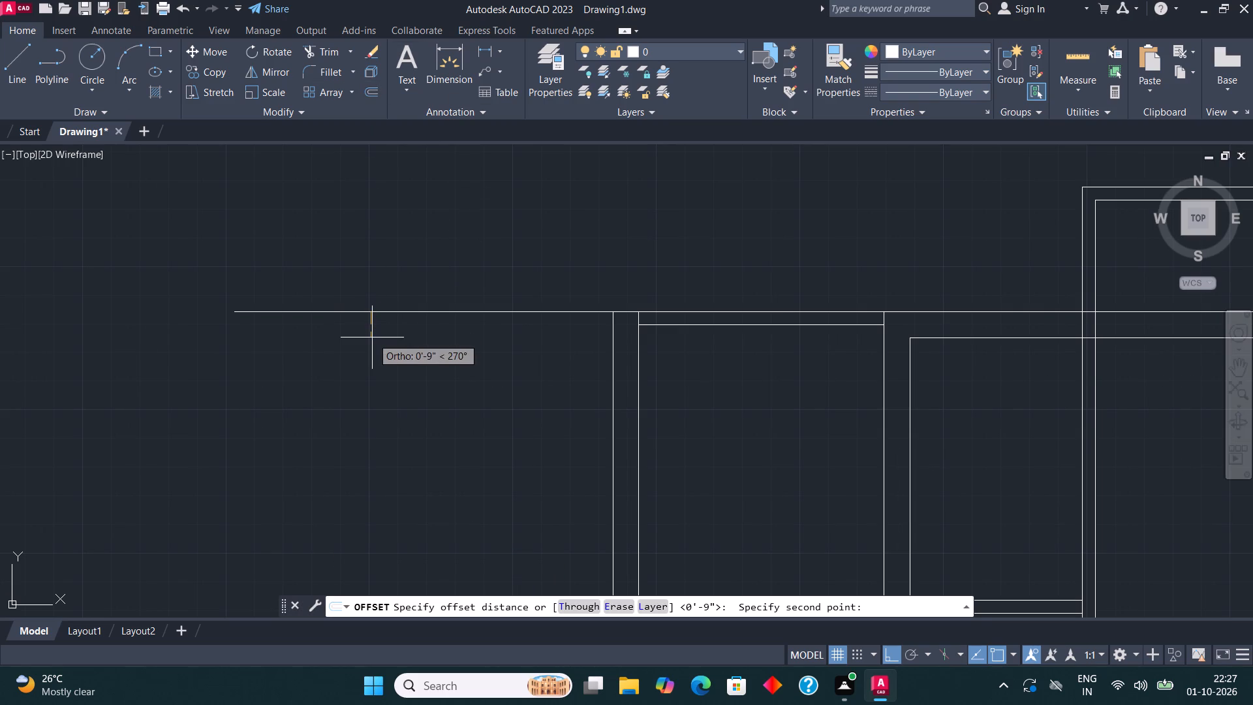
type("9\"")
key("Return")
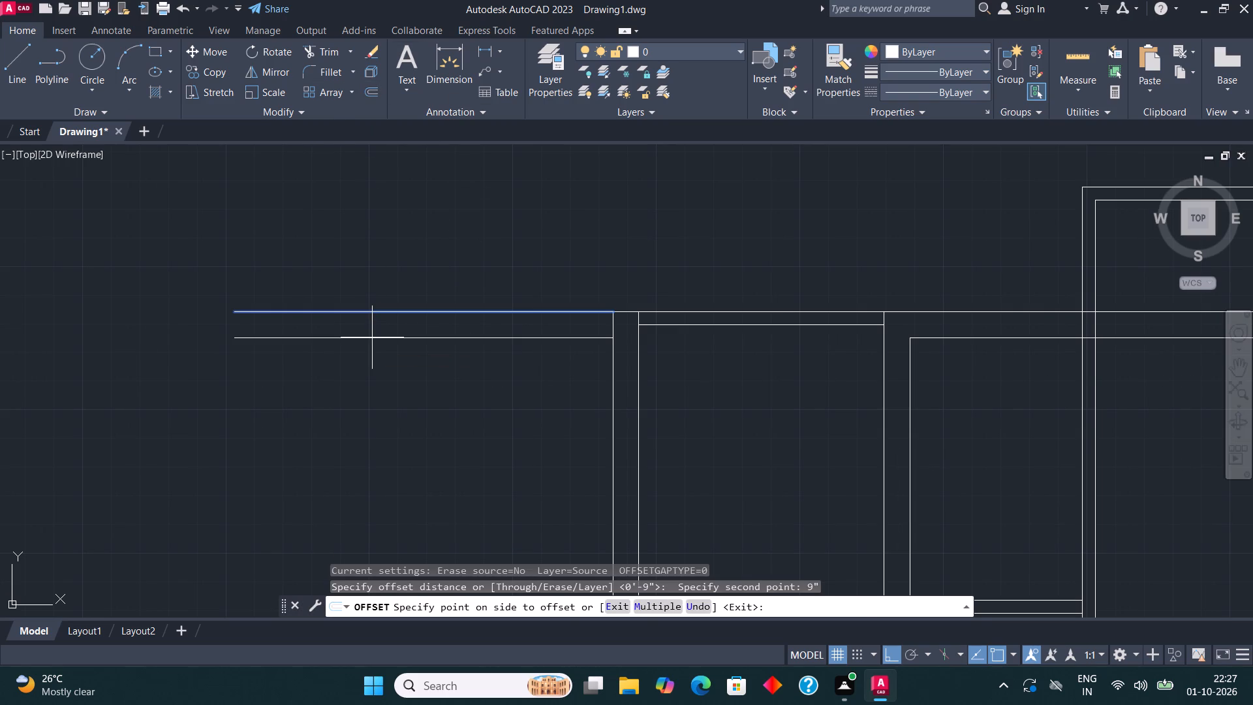
left_click(353, 403)
From the lower 11' line's right end, draw connected lines 16' down, 11' left and 16' up to enclose the far-left space.
left_click(16, 54)
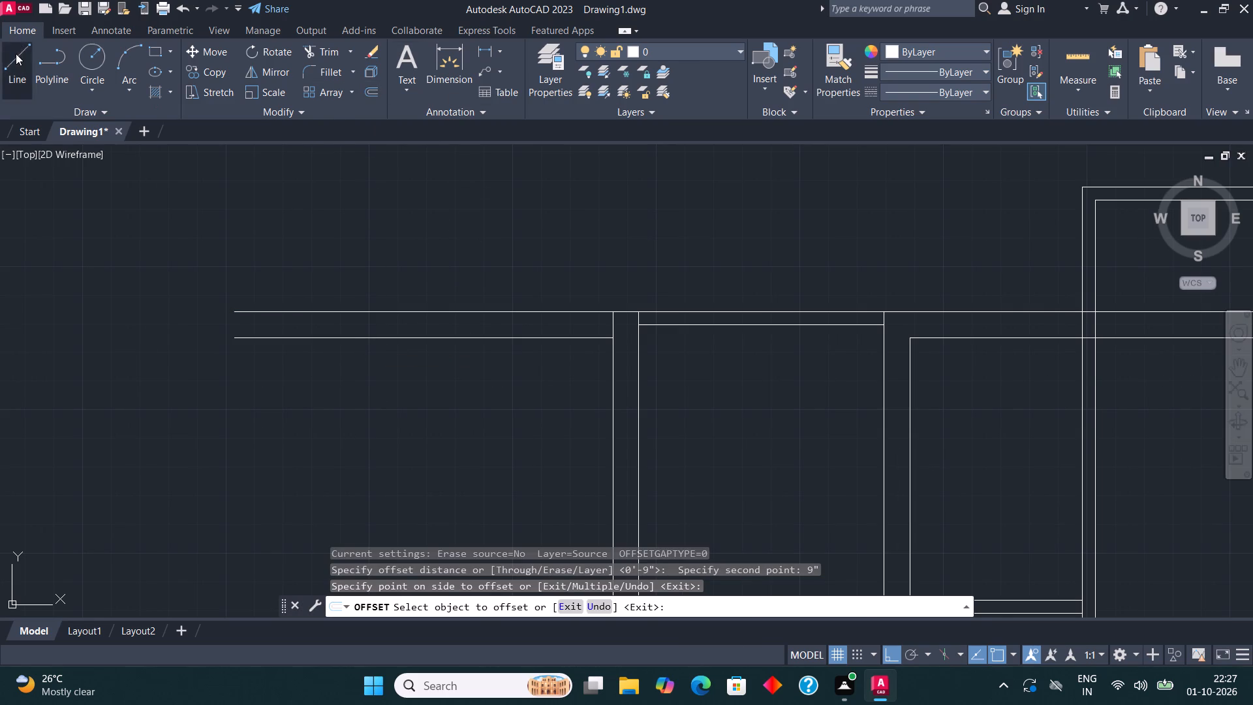
middle_click_drag(479, 322, 479, 217)
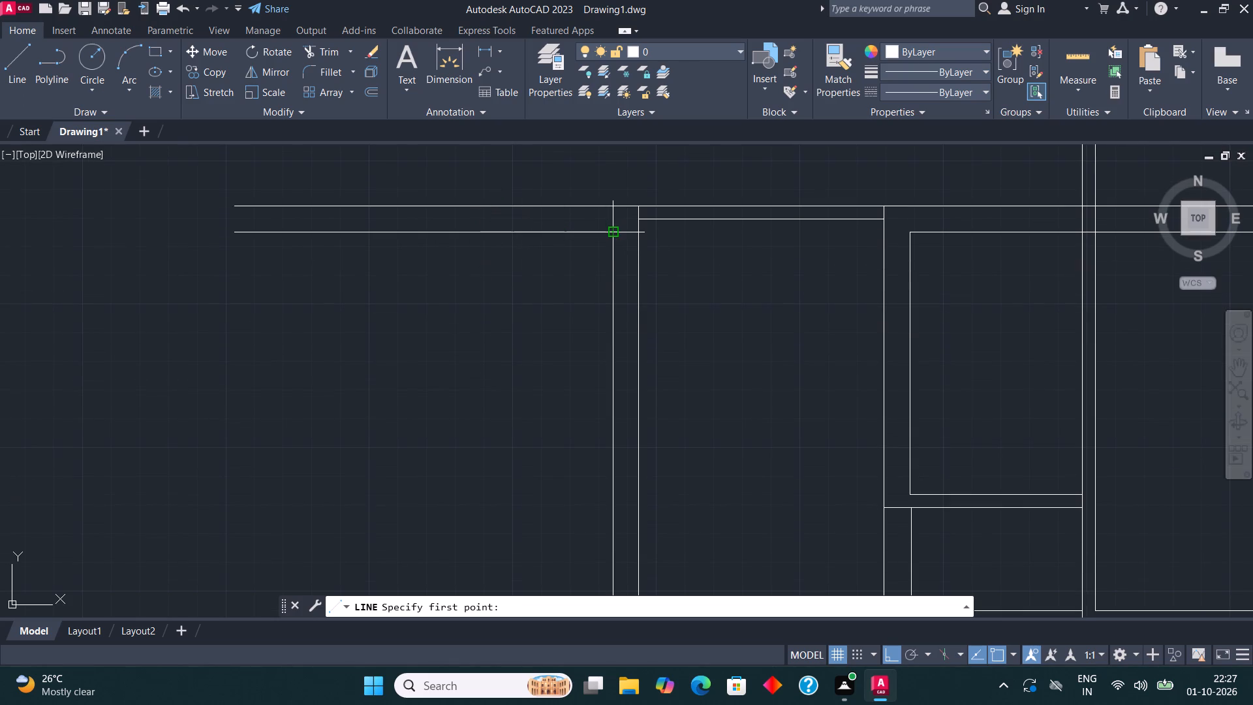
left_click(609, 234)
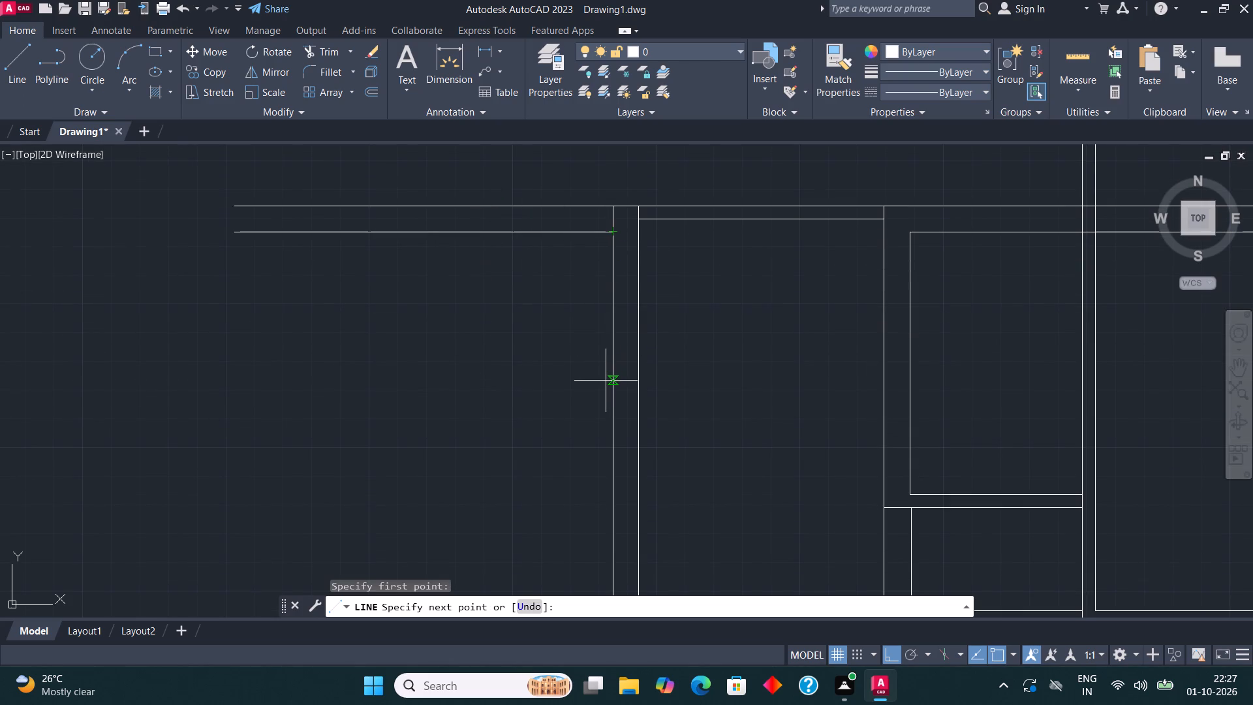
type("16'")
key("Return")
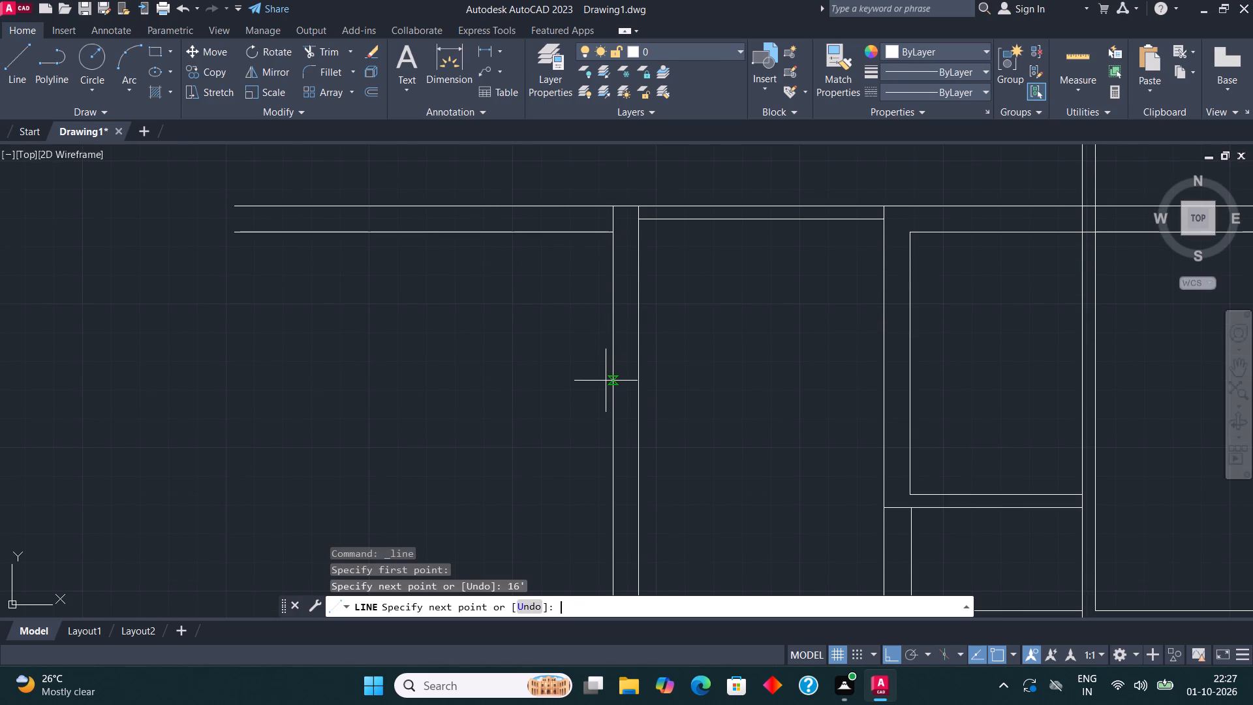
scroll(606, 381, "down", 5)
scroll(581, 373, "up", 2)
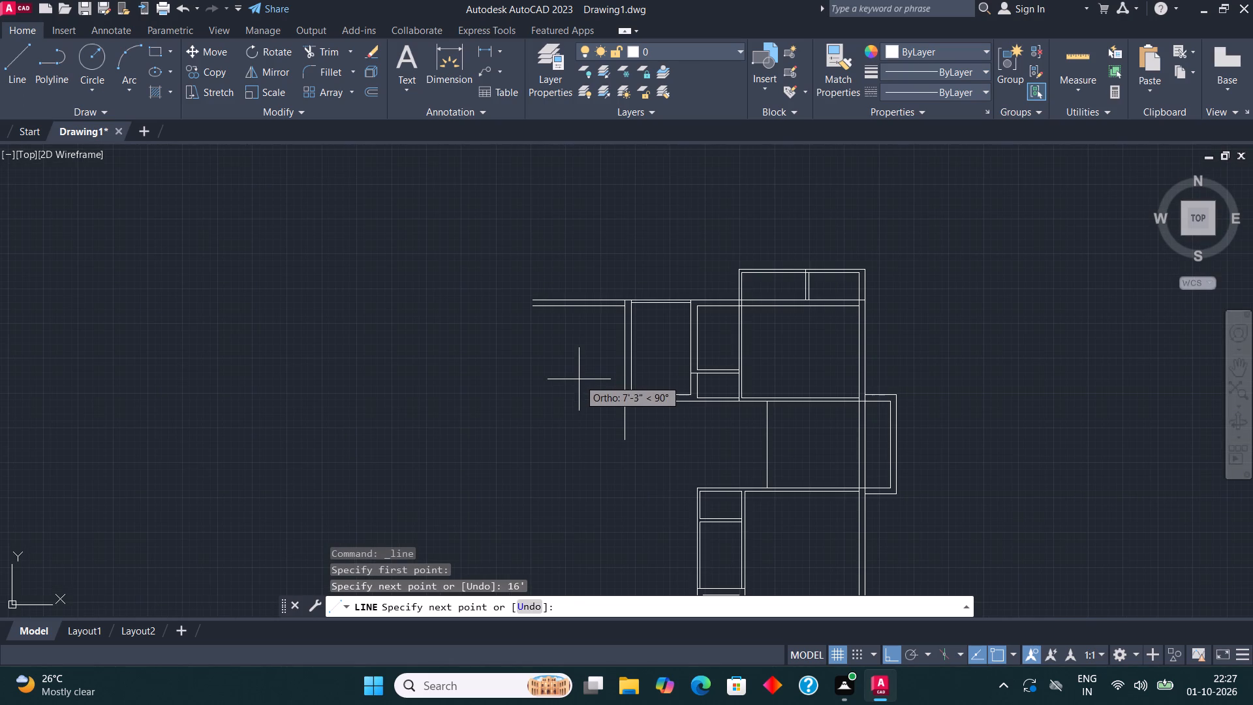
type("11'")
key("Return")
type("16'")
key("Return")
key("Escape")
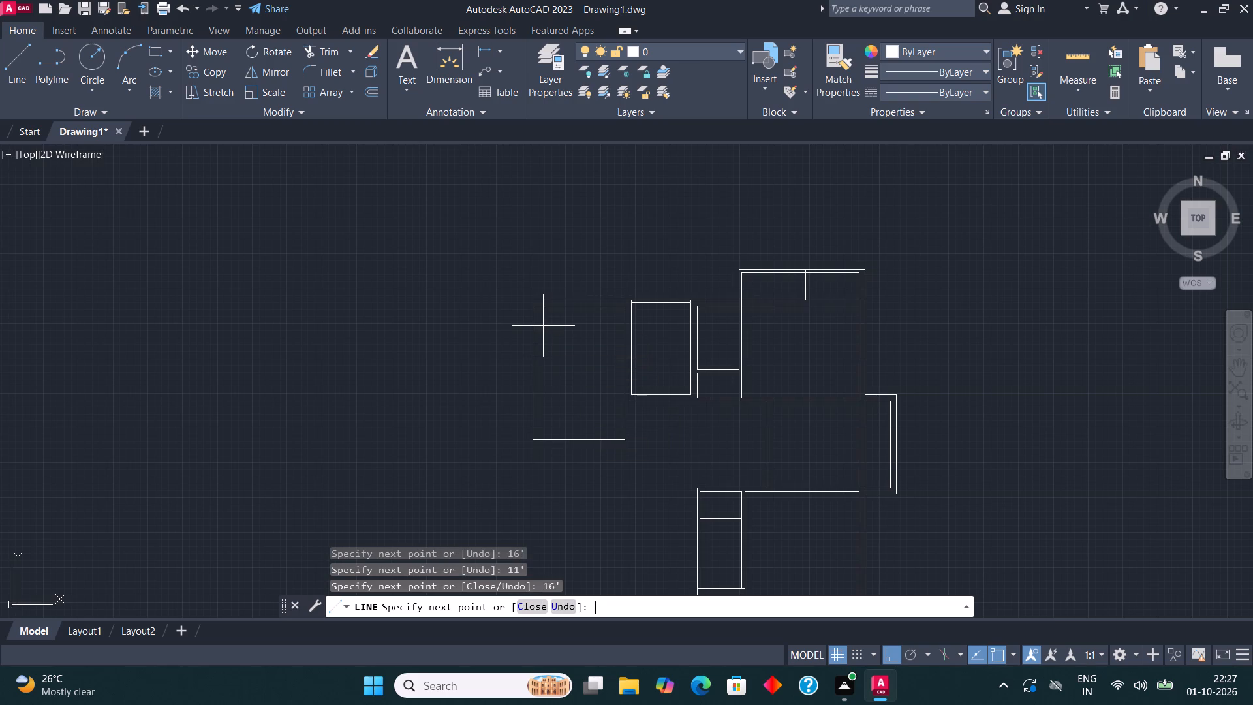
Copy the 11' by 16' room's bottom line 4.5" downward.
middle_click_drag(613, 296, 539, 277)
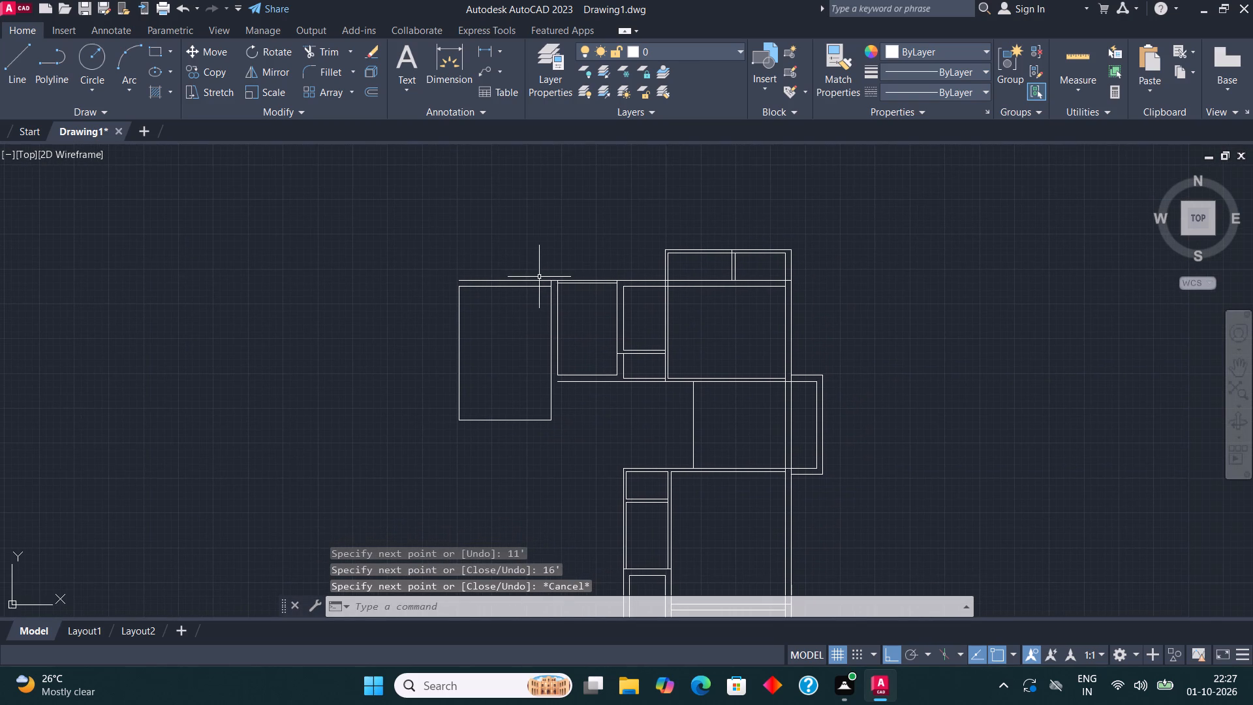
middle_click_drag(610, 354, 602, 329)
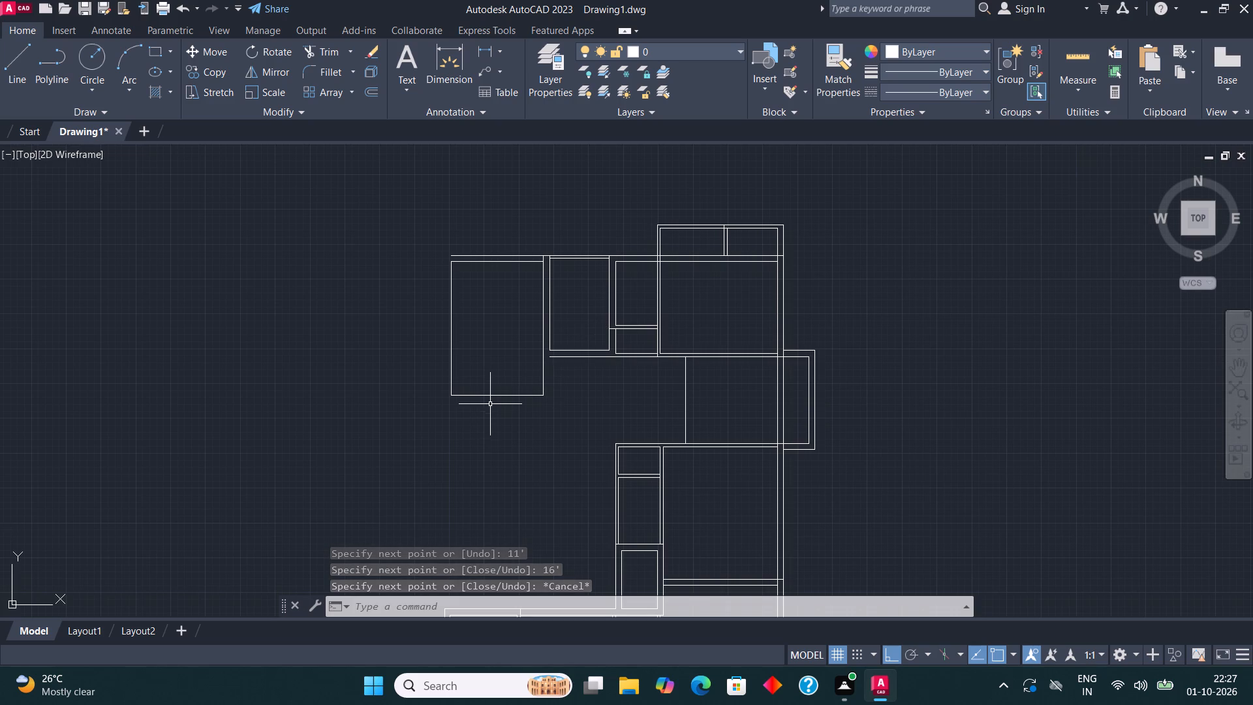
middle_click_drag(503, 401, 511, 423)
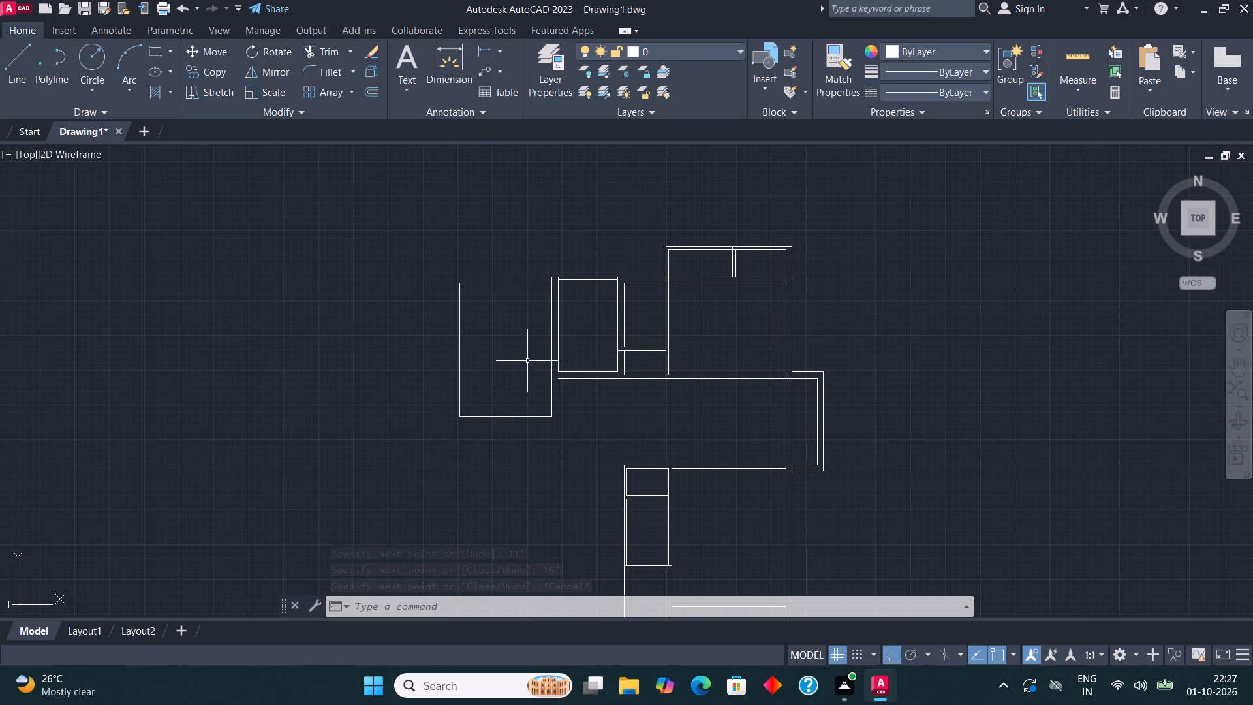
middle_click(527, 362)
left_click(512, 420)
middle_click(536, 412)
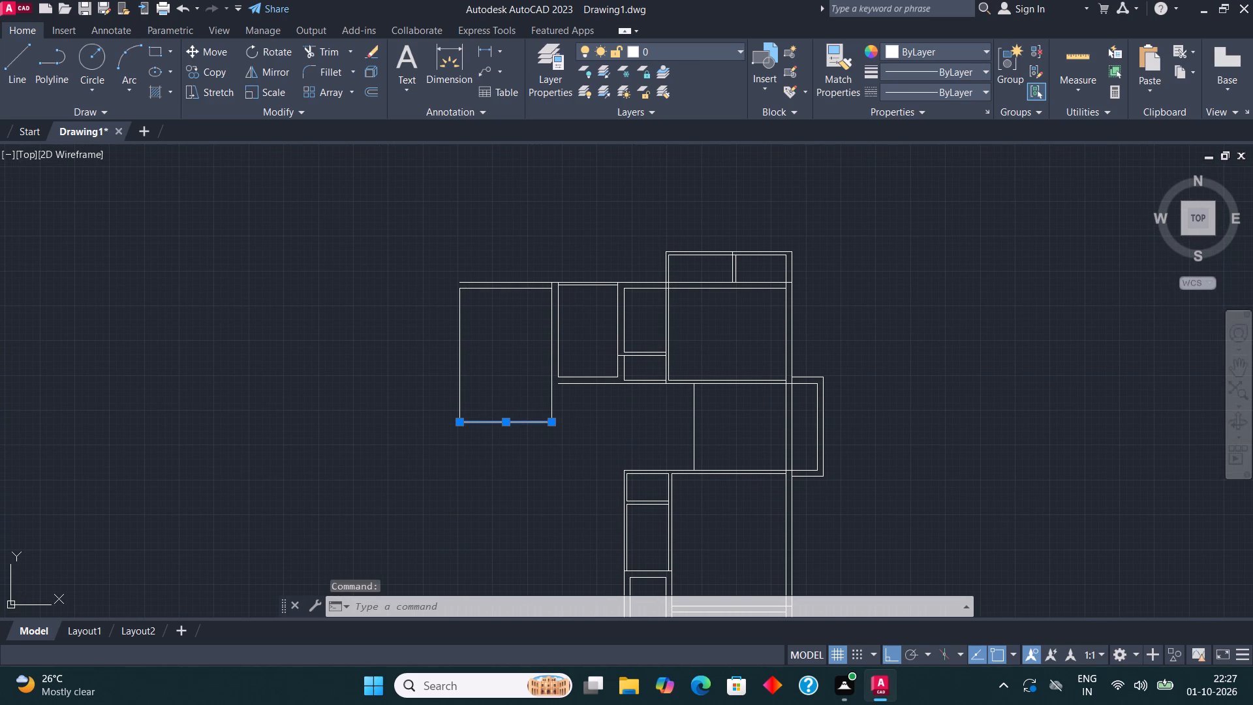
left_click(196, 69)
middle_click_drag(518, 386, 512, 403)
scroll(516, 429, "up", 2)
left_click(500, 462)
type("4.5\"")
key("Return")
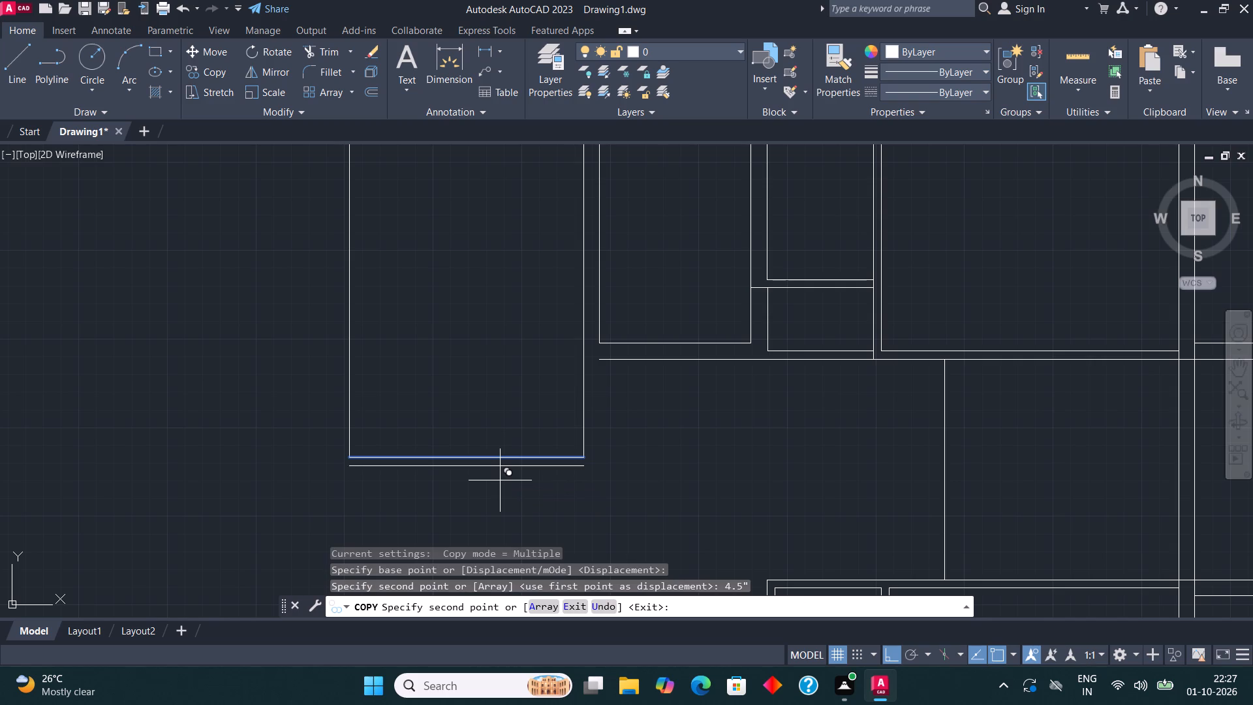
key("Escape")
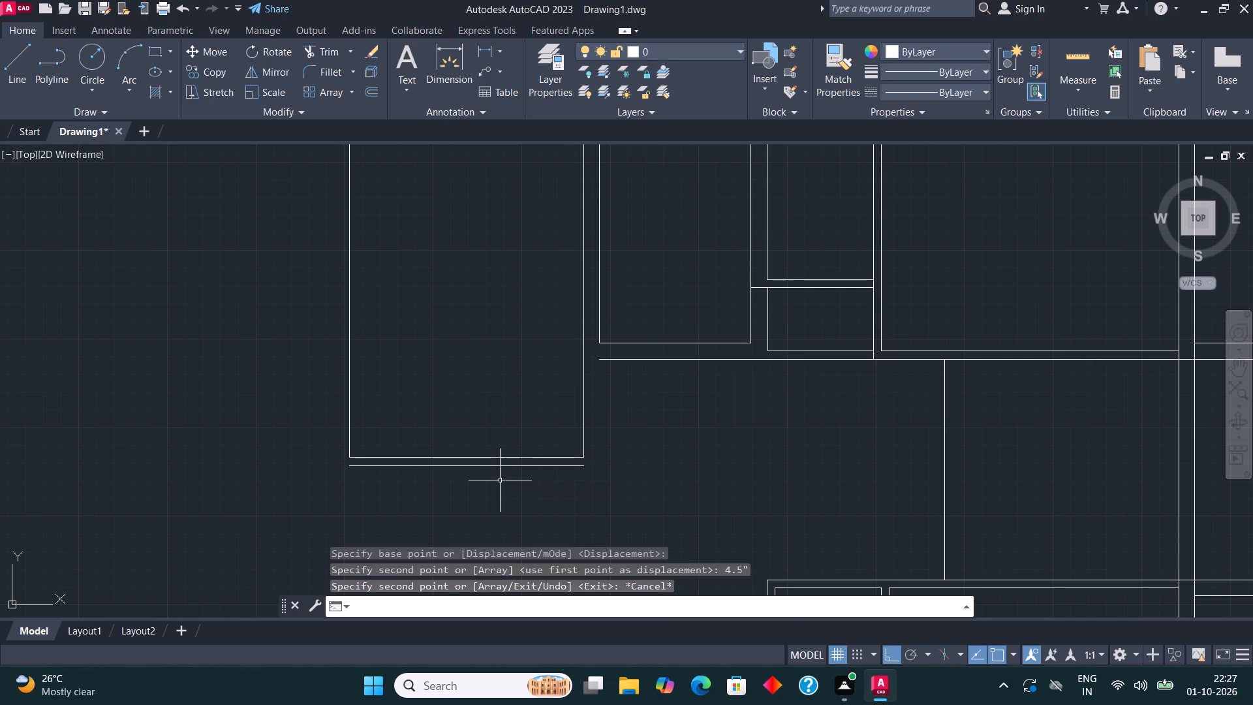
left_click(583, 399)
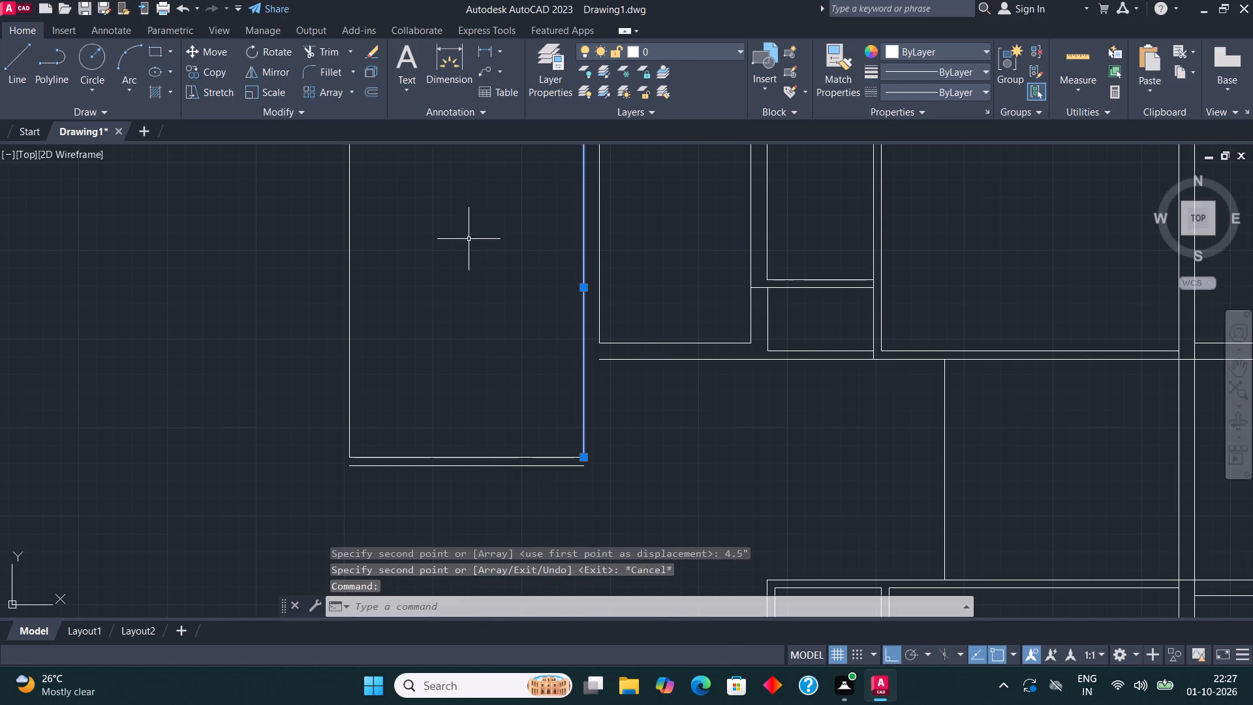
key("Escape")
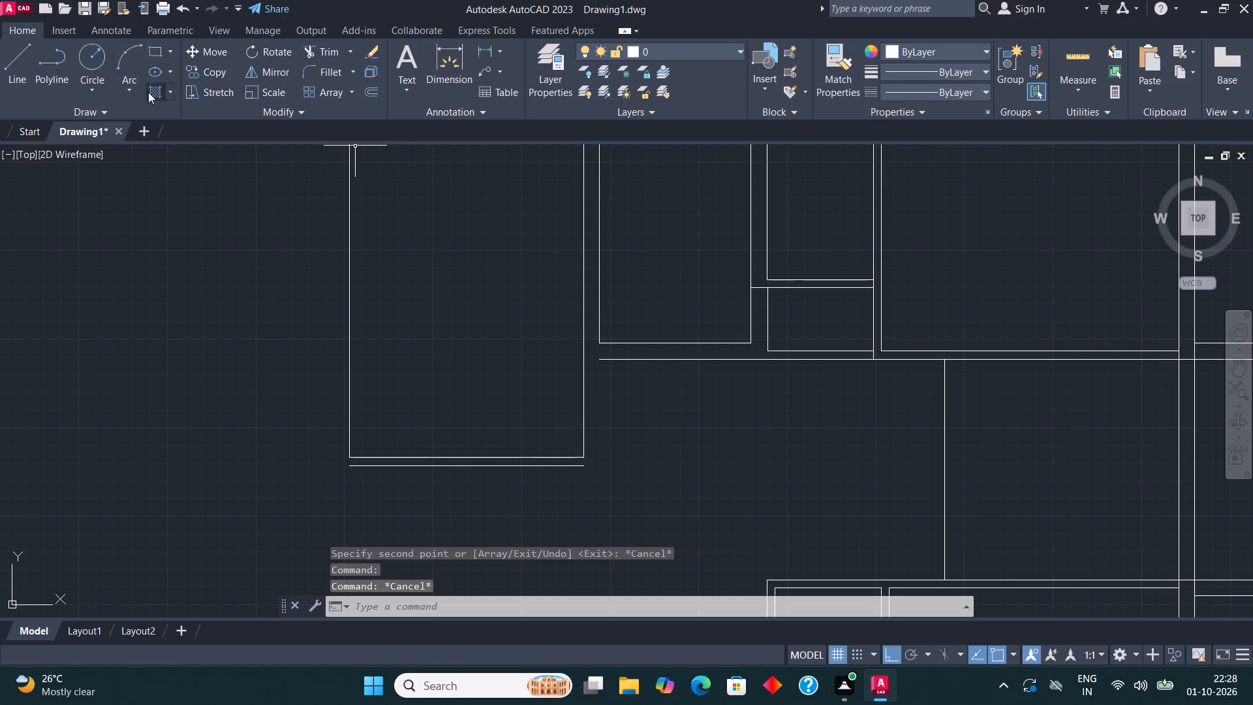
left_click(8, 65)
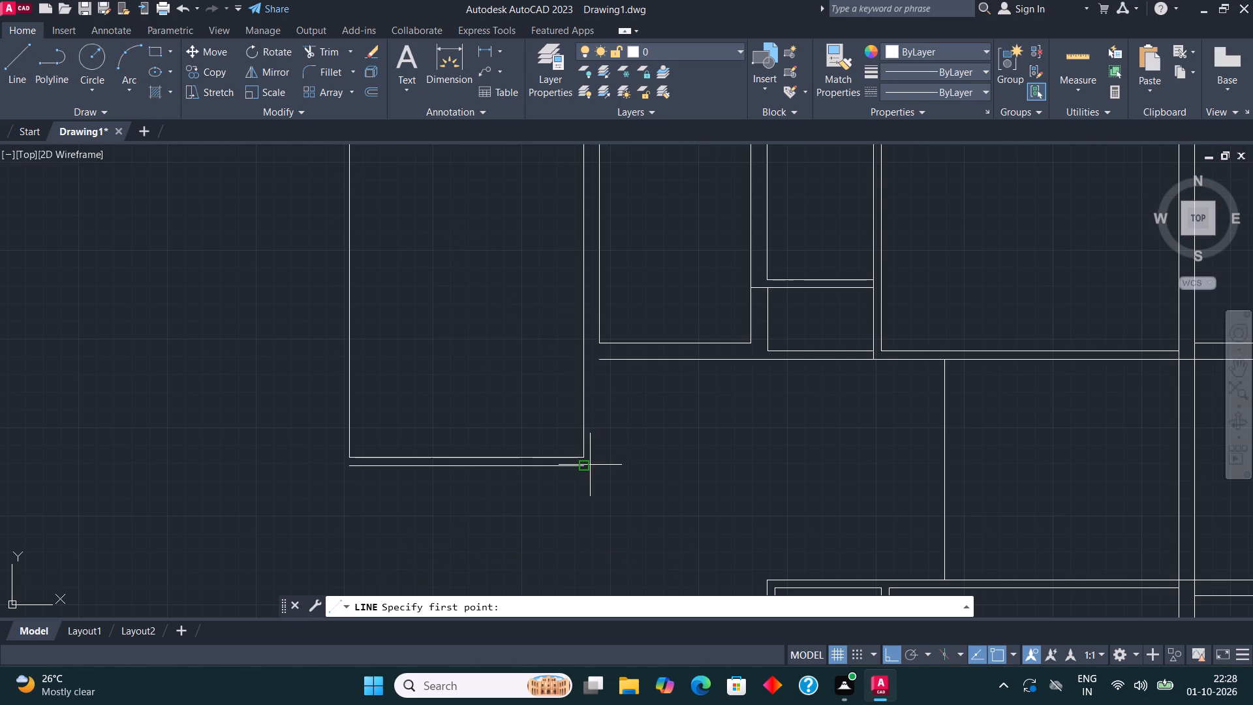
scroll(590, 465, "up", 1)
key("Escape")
Copy the 11' by 16' room's right line 4.5" to the right.
left_click(576, 450)
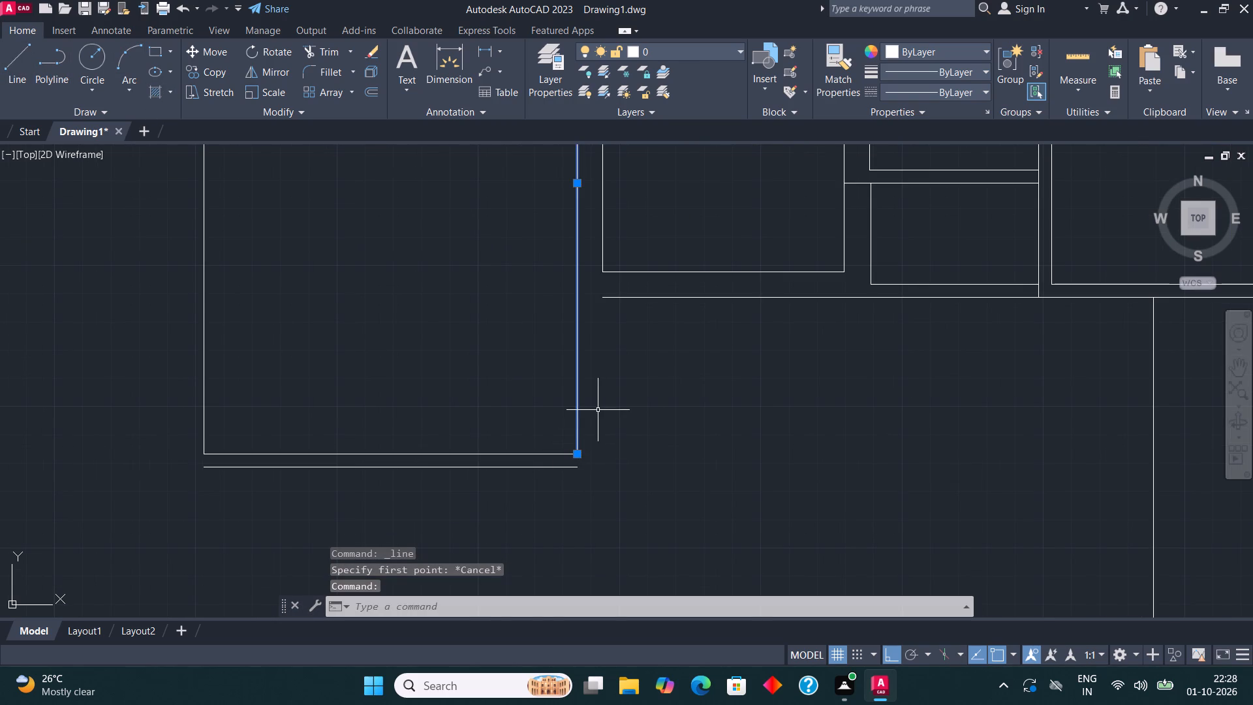
left_click(217, 76)
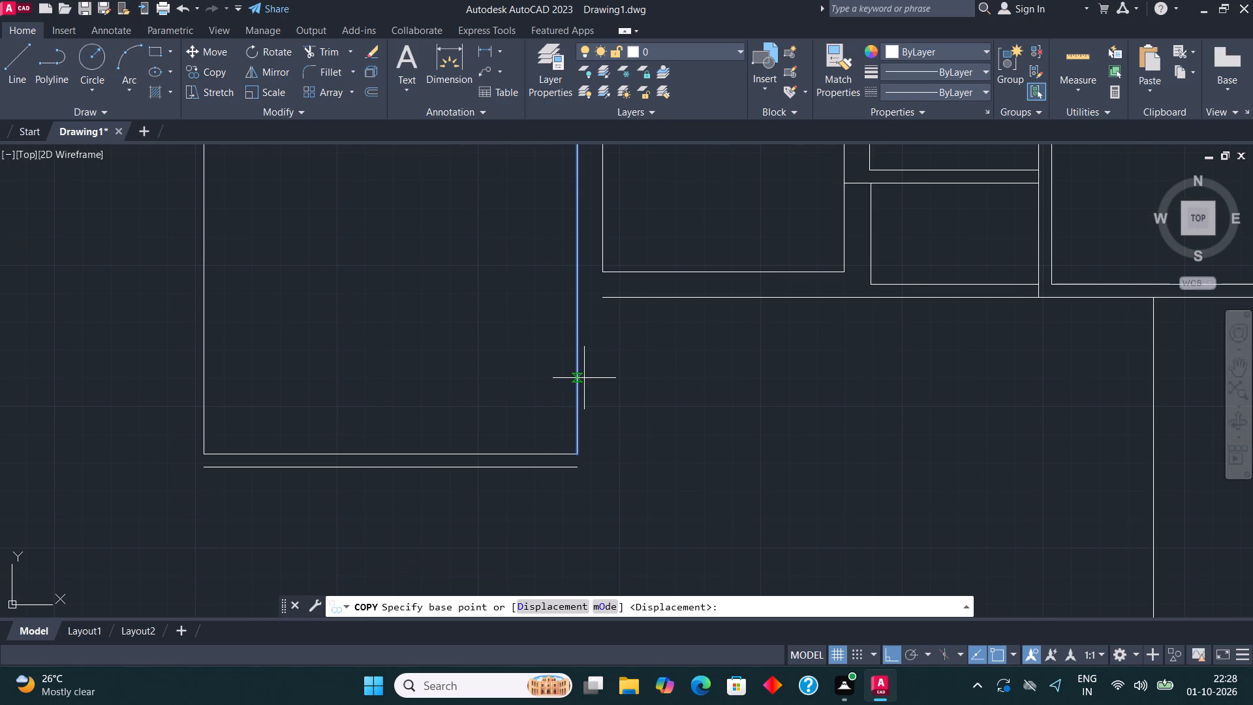
left_click(584, 378)
type("4.5\"")
key("Return")
key("Escape")
Fillet the 11' by 16' room's outer right line with its outer bottom line and with the adjoining room's outer bottom line.
middle_click_drag(474, 346, 425, 369)
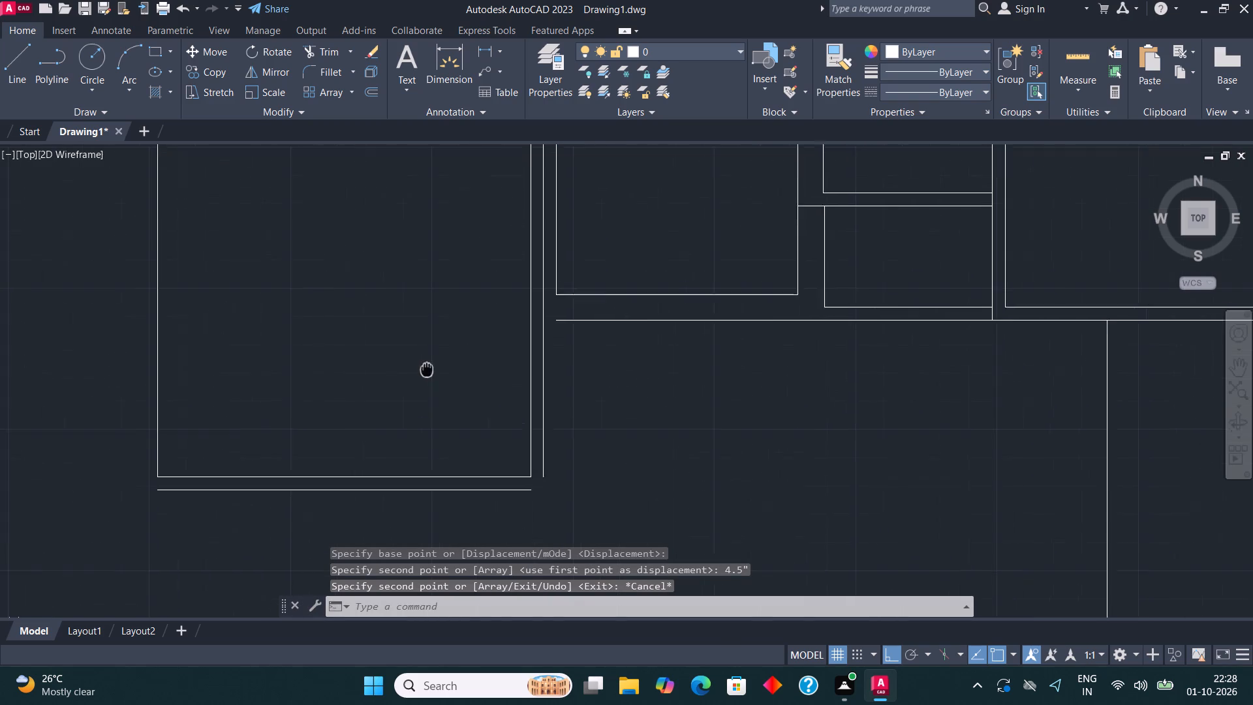
middle_click_drag(425, 369, 420, 375)
middle_click_drag(568, 366, 563, 407)
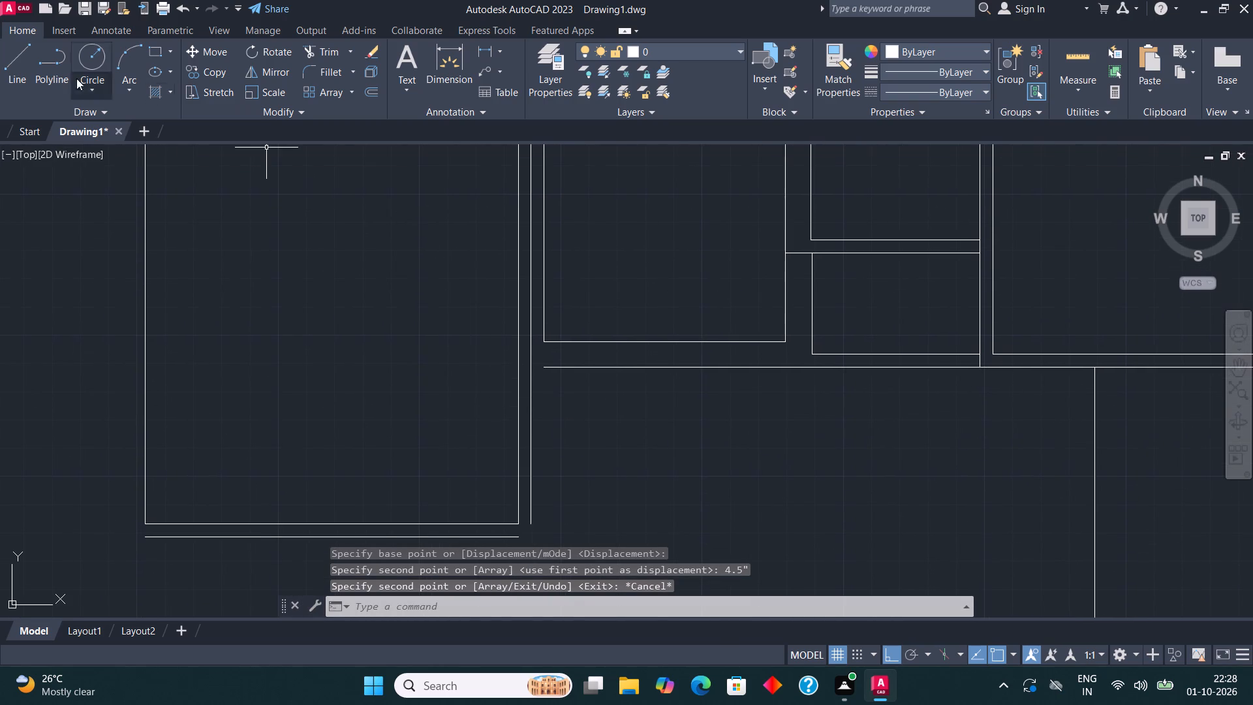
left_click(327, 69)
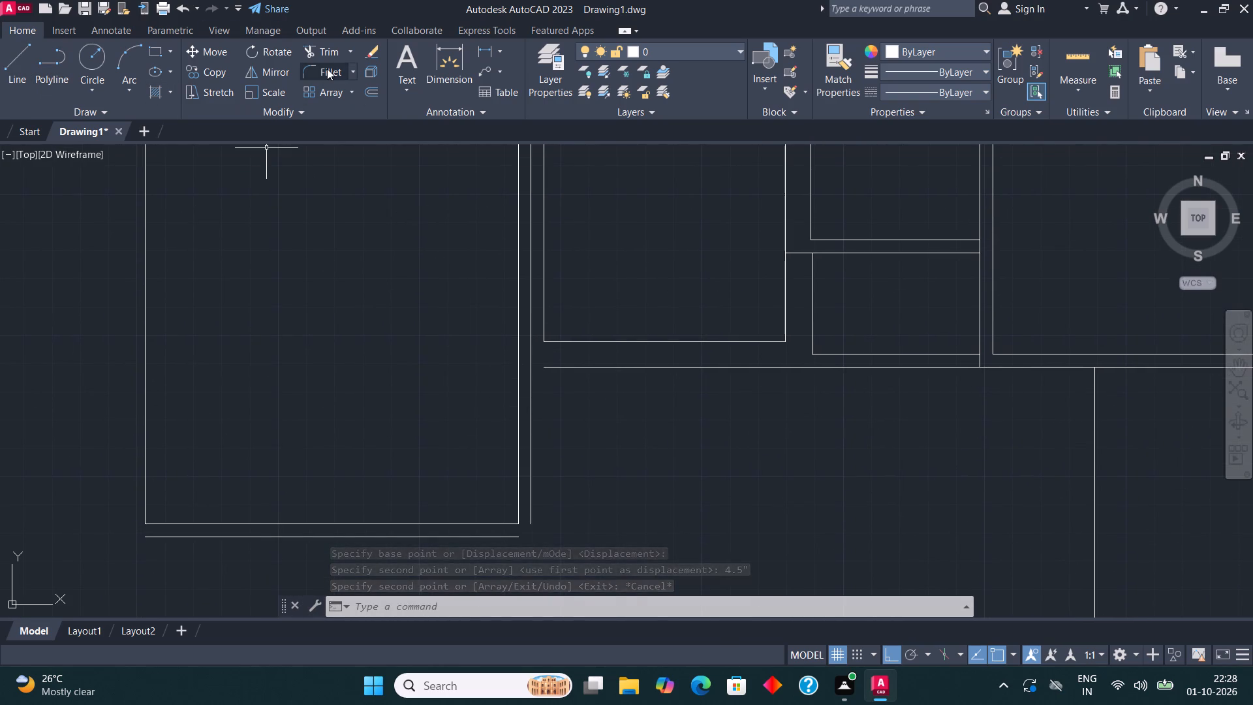
left_click(501, 541)
left_click(519, 537)
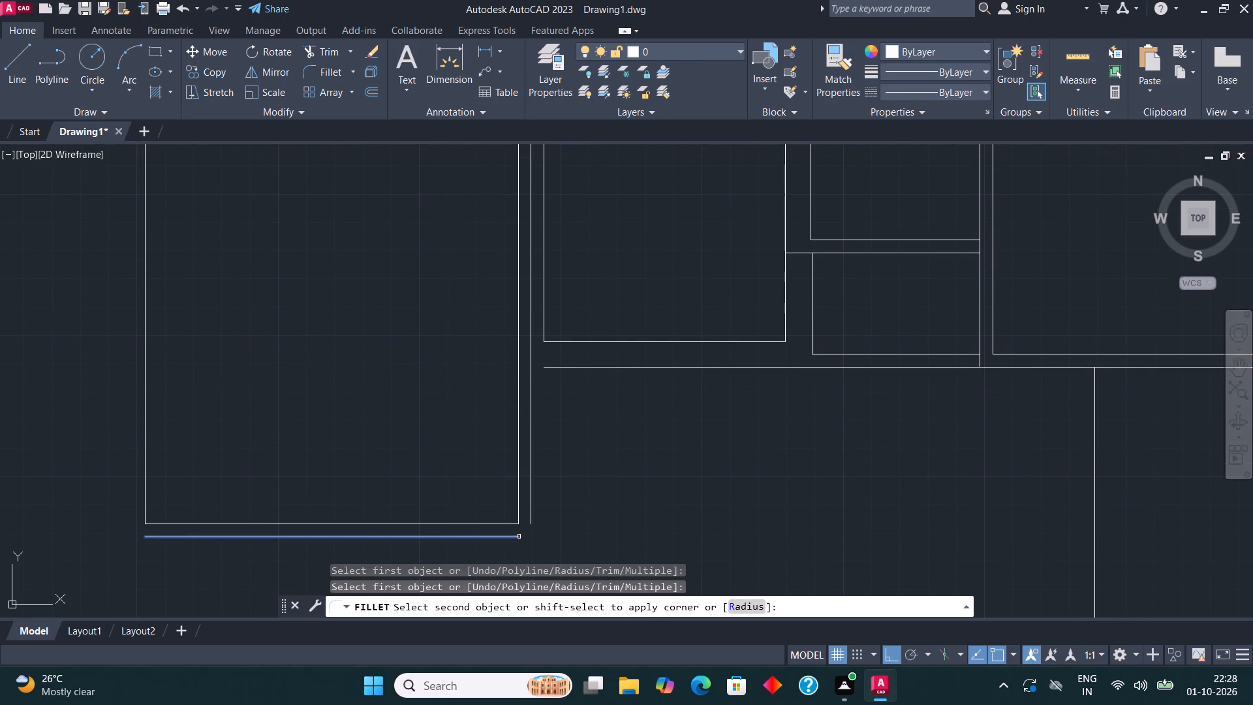
left_click(531, 516)
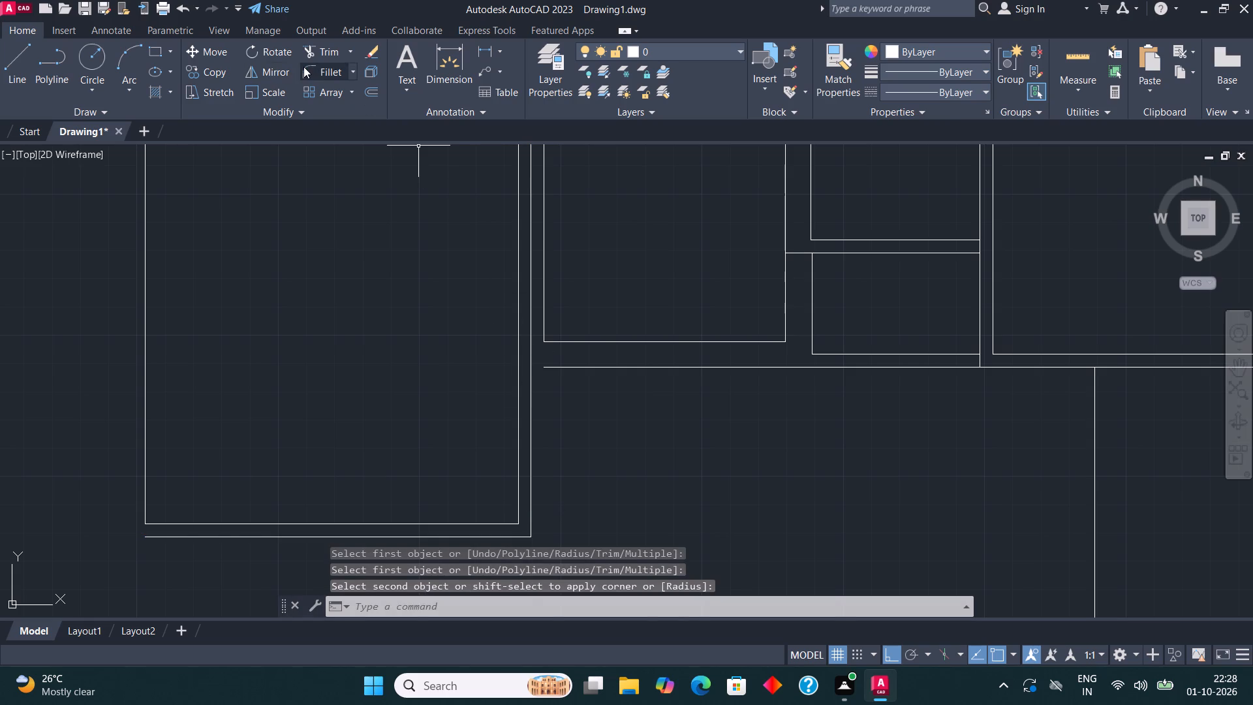
left_click(303, 67)
left_click(529, 393)
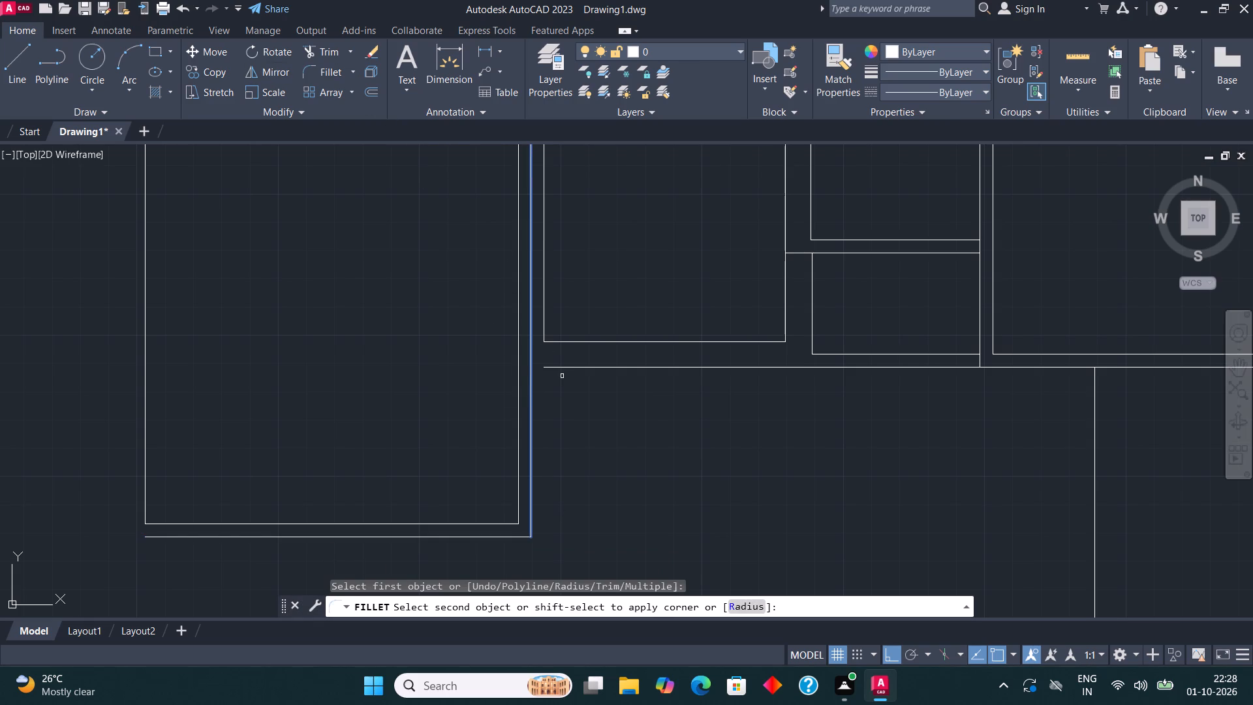
left_click(564, 369)
key("Escape")
Offset the 11' by 16' room's left line 9" outward to the left.
scroll(414, 382, "down", 1)
middle_click_drag(442, 390, 468, 386)
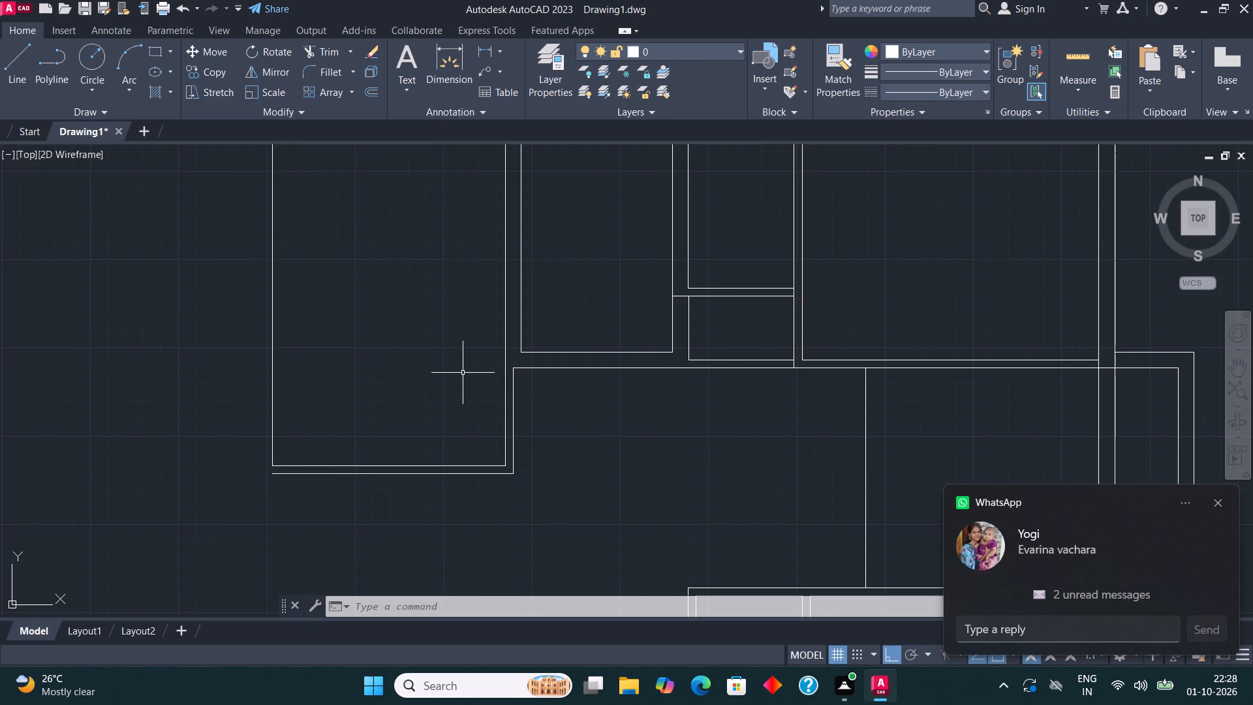
scroll(463, 373, "down", 1)
middle_click_drag(474, 366, 471, 372)
left_click(1223, 501)
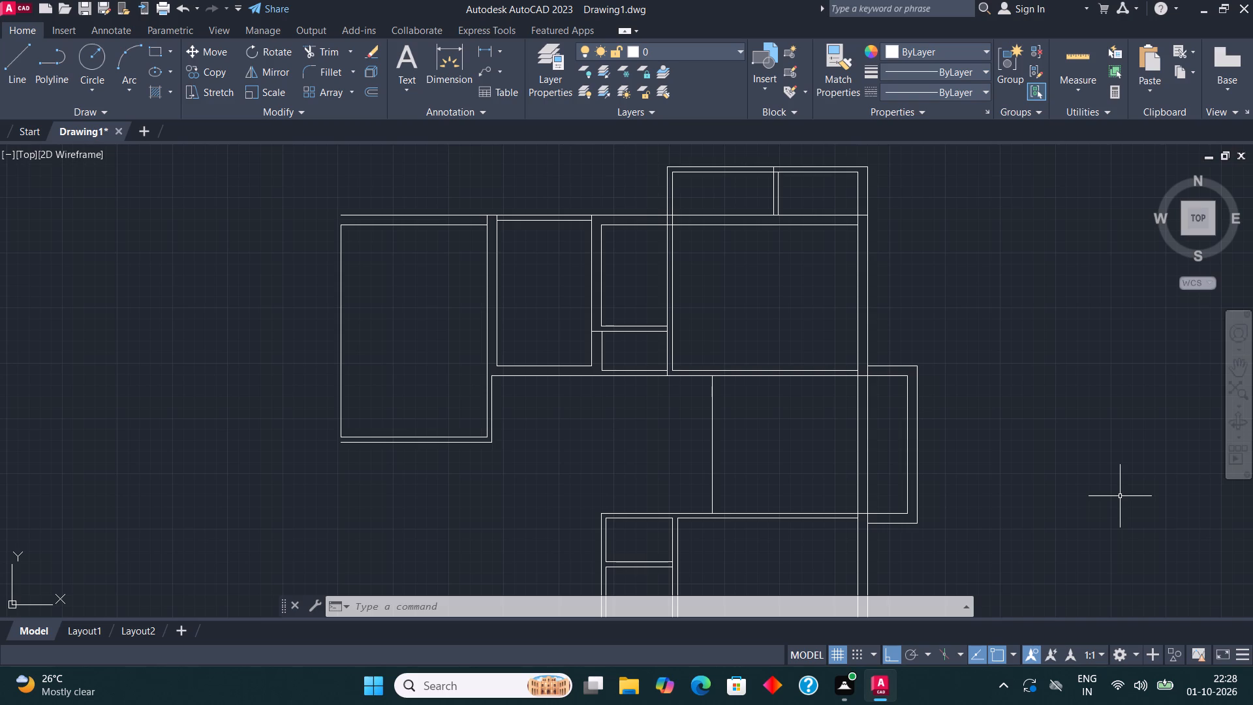
middle_click_drag(275, 238, 277, 257)
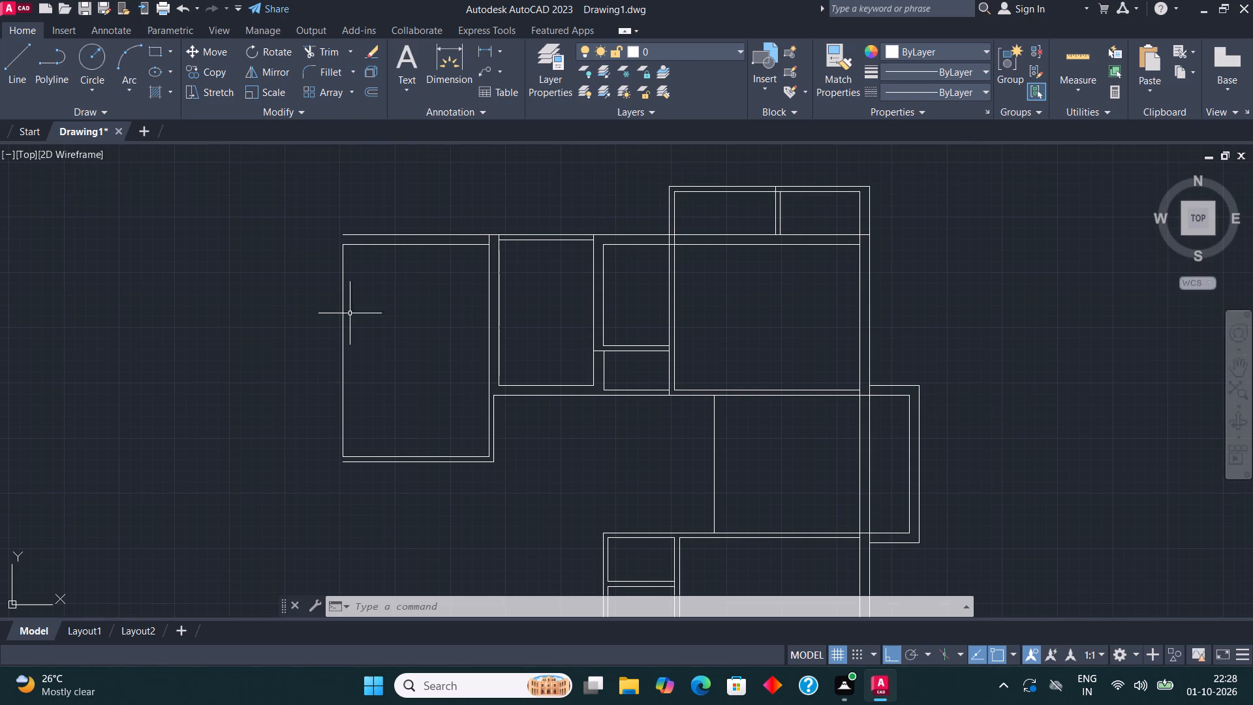
left_click(341, 336)
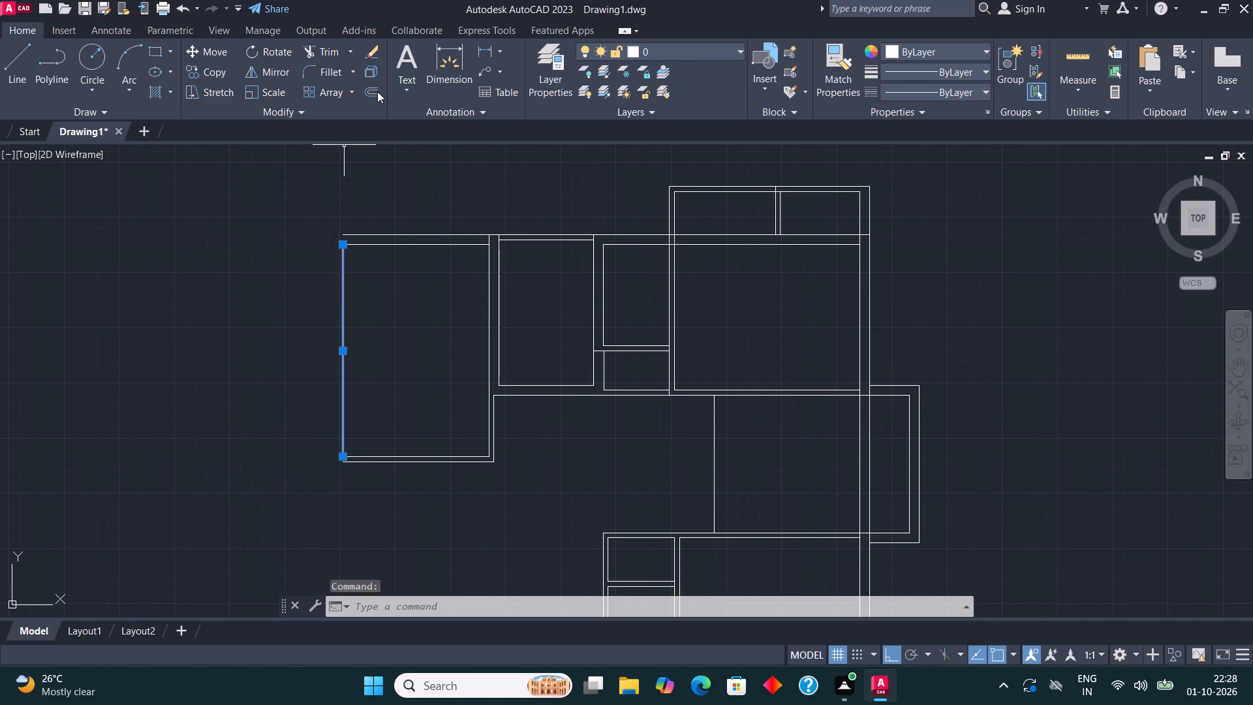
left_click(377, 91)
left_click(338, 350)
type("9\"")
key("Return")
left_click(303, 351)
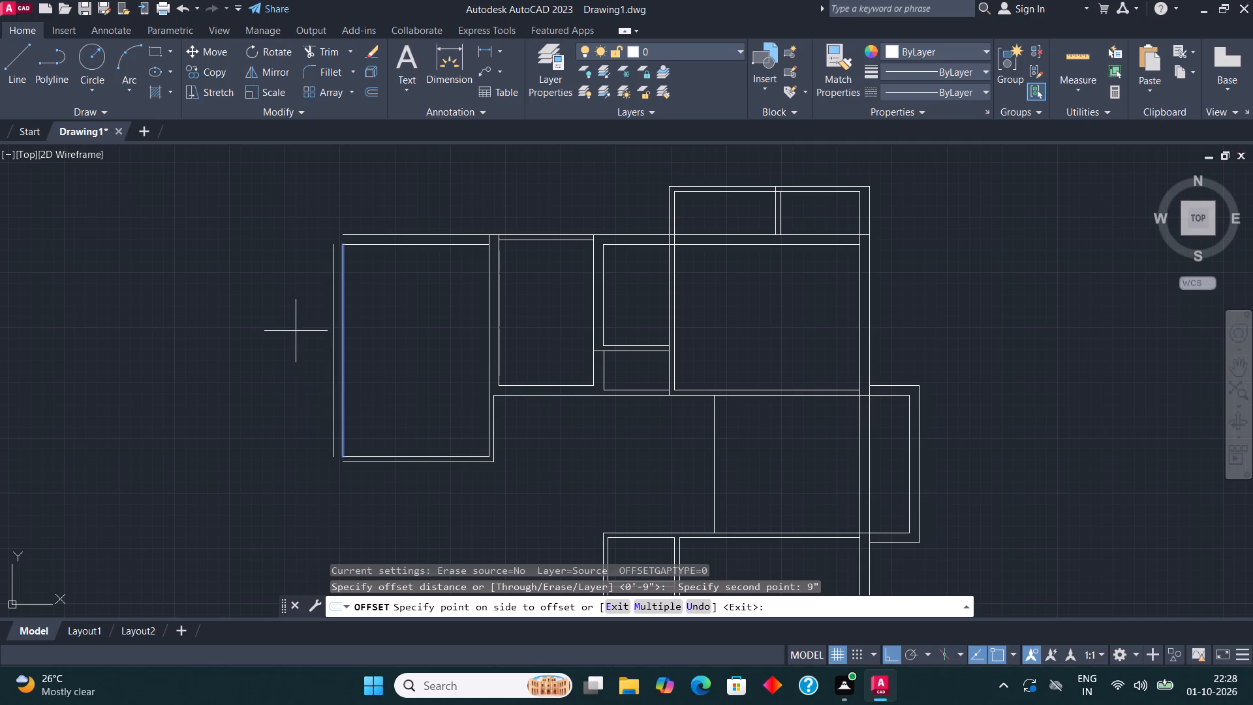
left_click(292, 319)
Fillet the outer left line with the outer top and outer bottom lines of the 11' by 16' room.
left_click(330, 69)
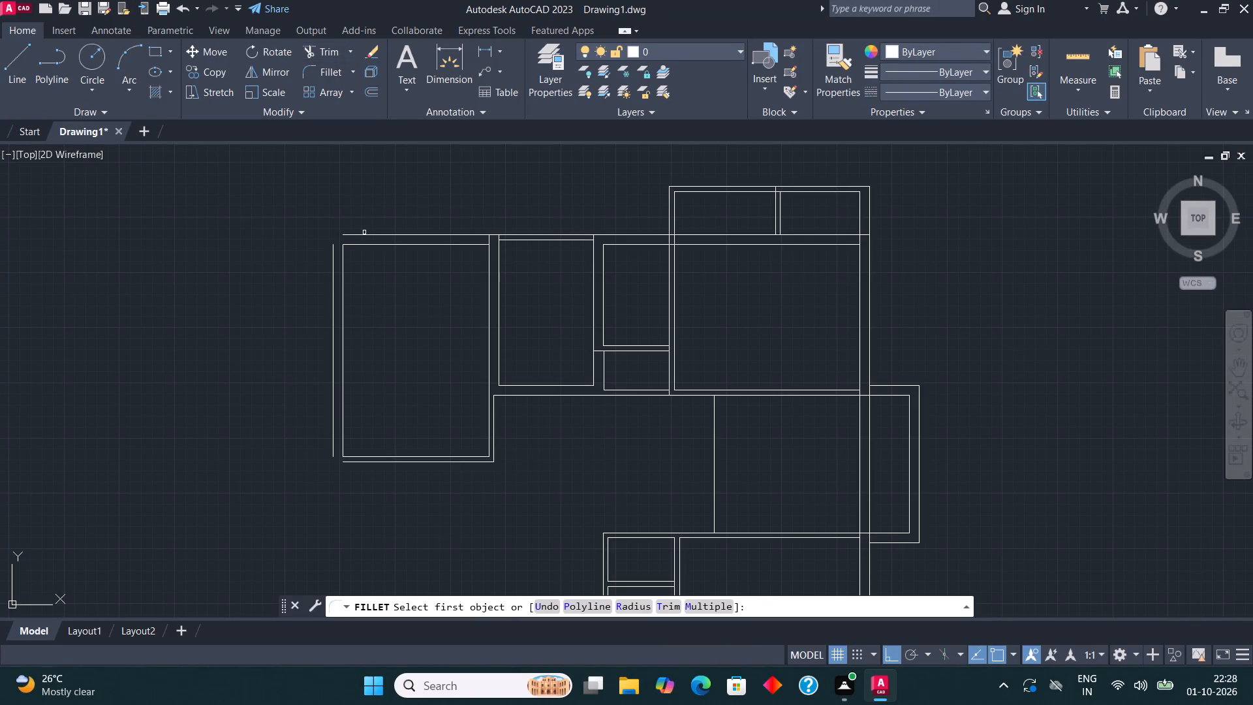
left_click(364, 232)
left_click(333, 260)
left_click(330, 77)
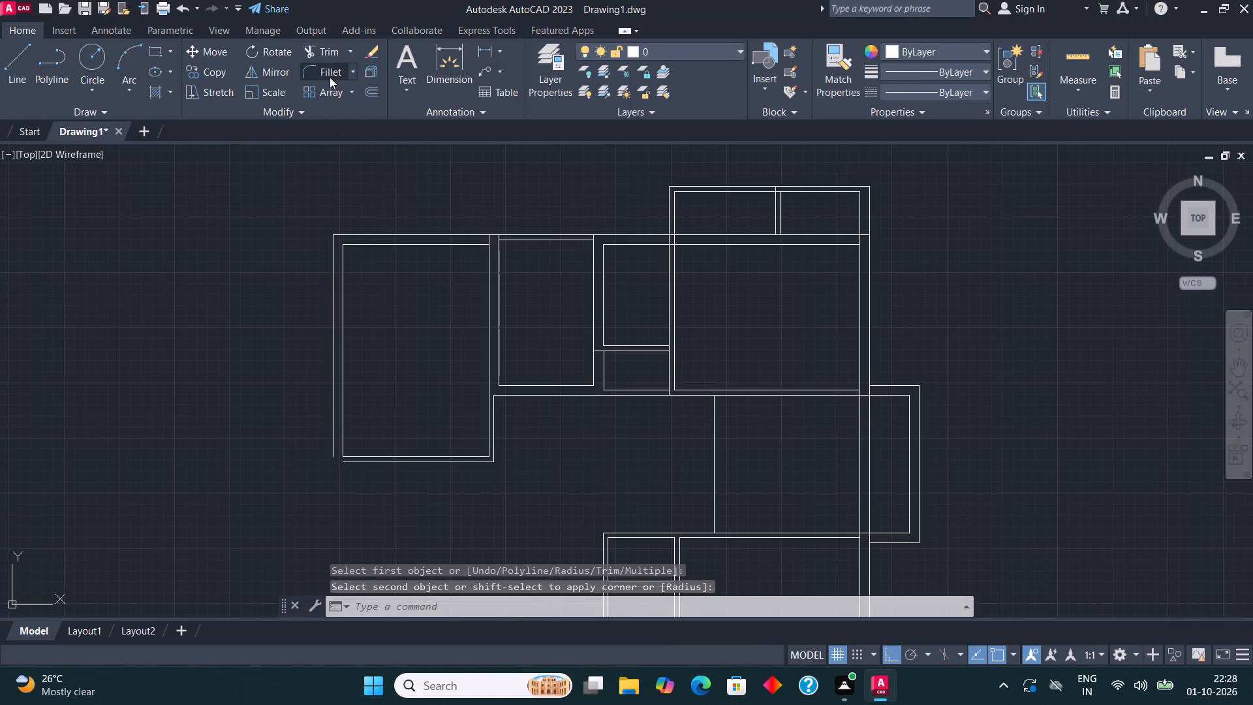
left_click(330, 420)
left_click(334, 424)
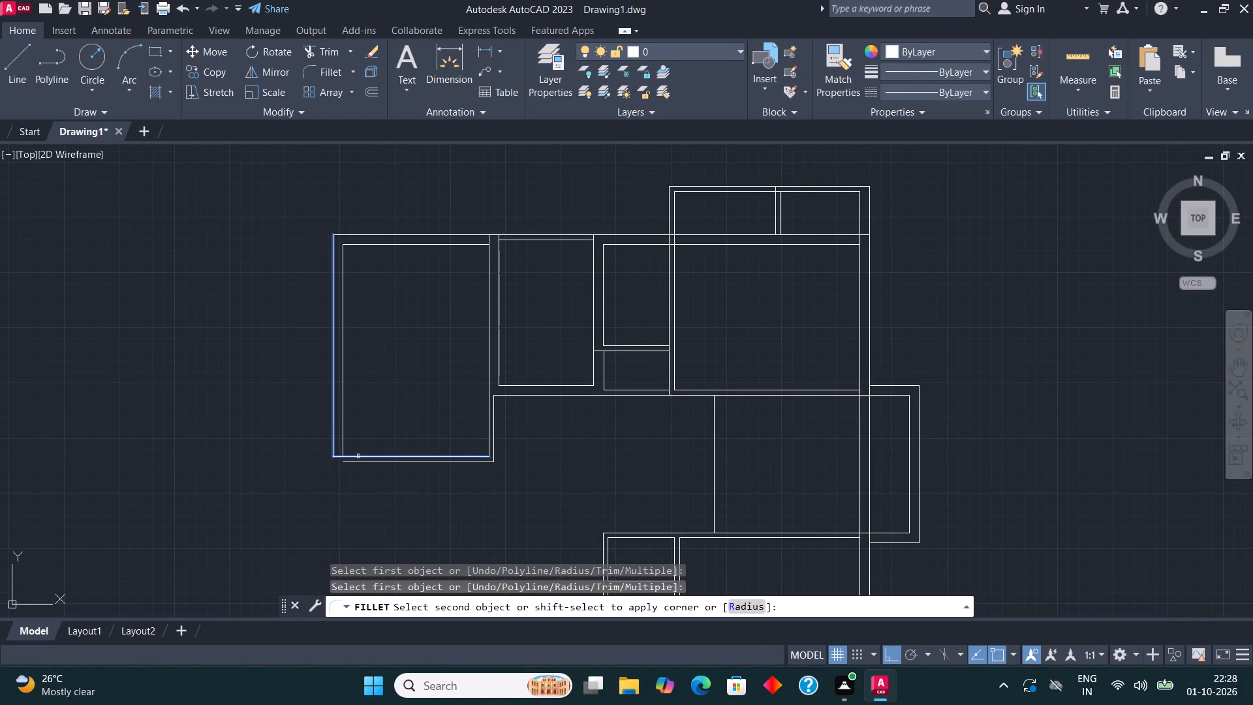
left_click(360, 463)
Draw a room outline below the 11' by 16' room, with a 5'4.5" left line, 11' bottom line and right line back up.
middle_click_drag(534, 428, 491, 304)
scroll(436, 390, "down", 2)
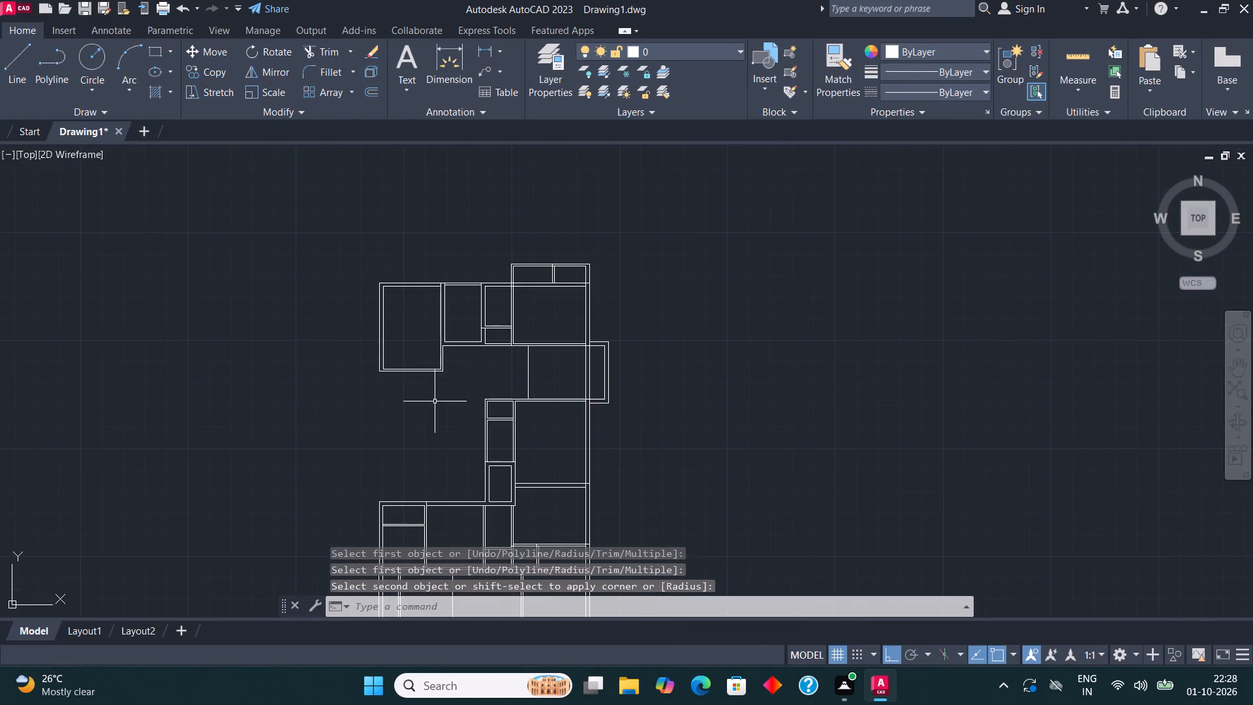
middle_click_drag(445, 390, 446, 351)
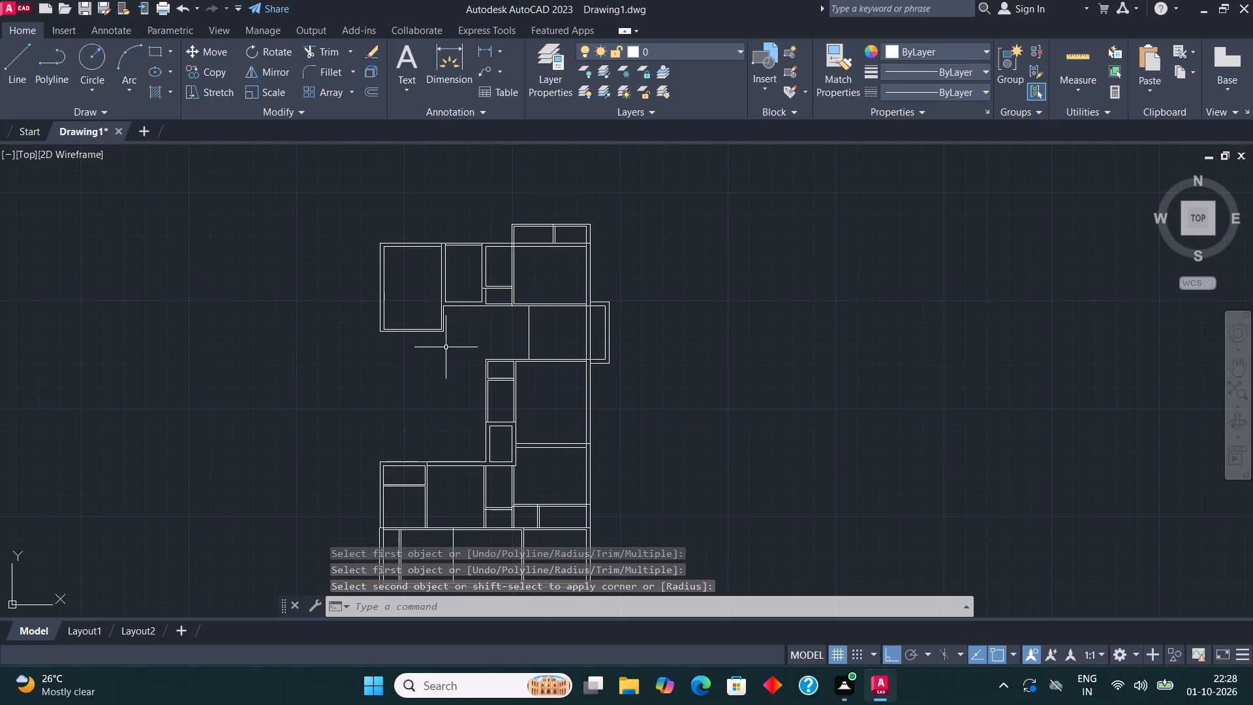
scroll(359, 338, "up", 3)
middle_click_drag(568, 360, 360, 411)
scroll(360, 411, "up", 1)
left_click(12, 86)
middle_click_drag(85, 183, 309, 185)
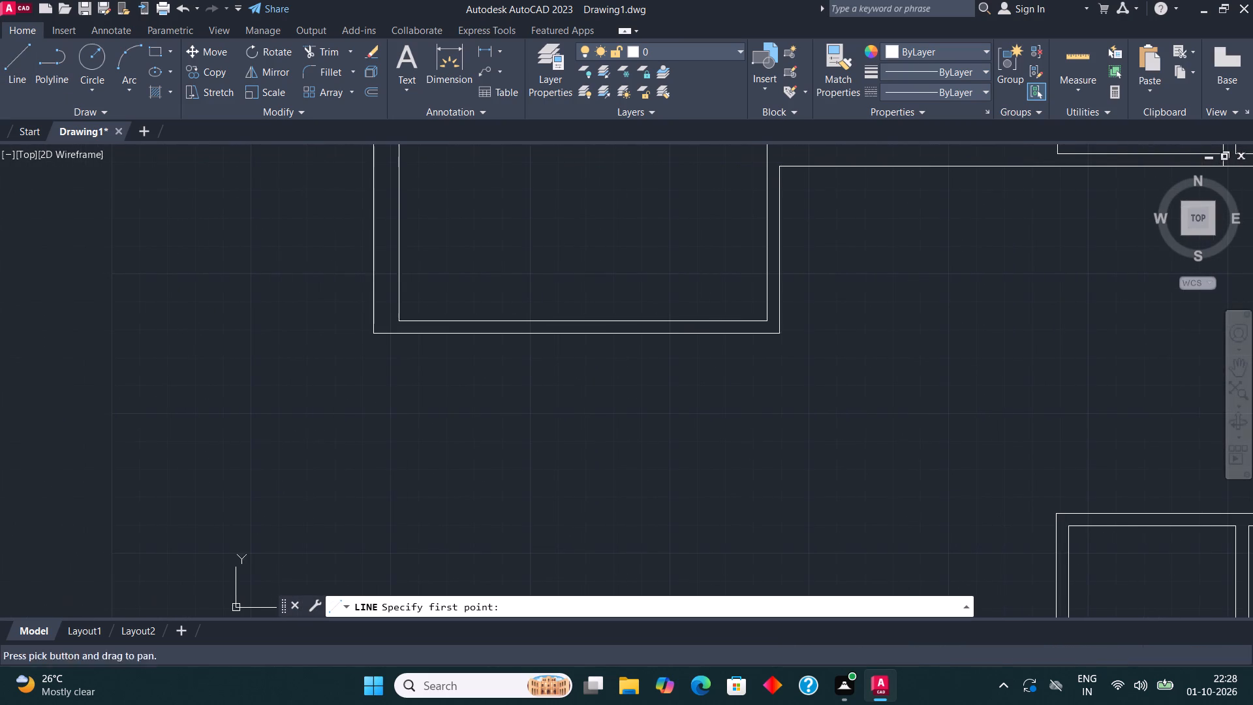
scroll(443, 392, "up", 1)
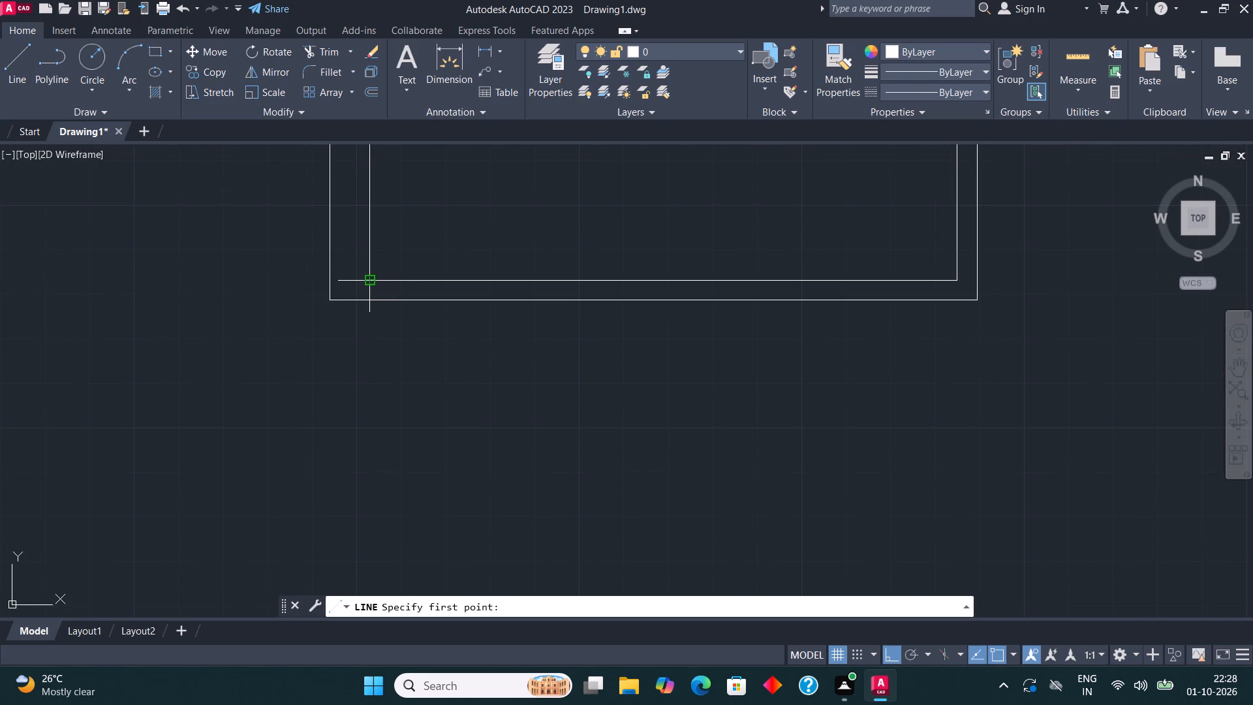
left_click(372, 304)
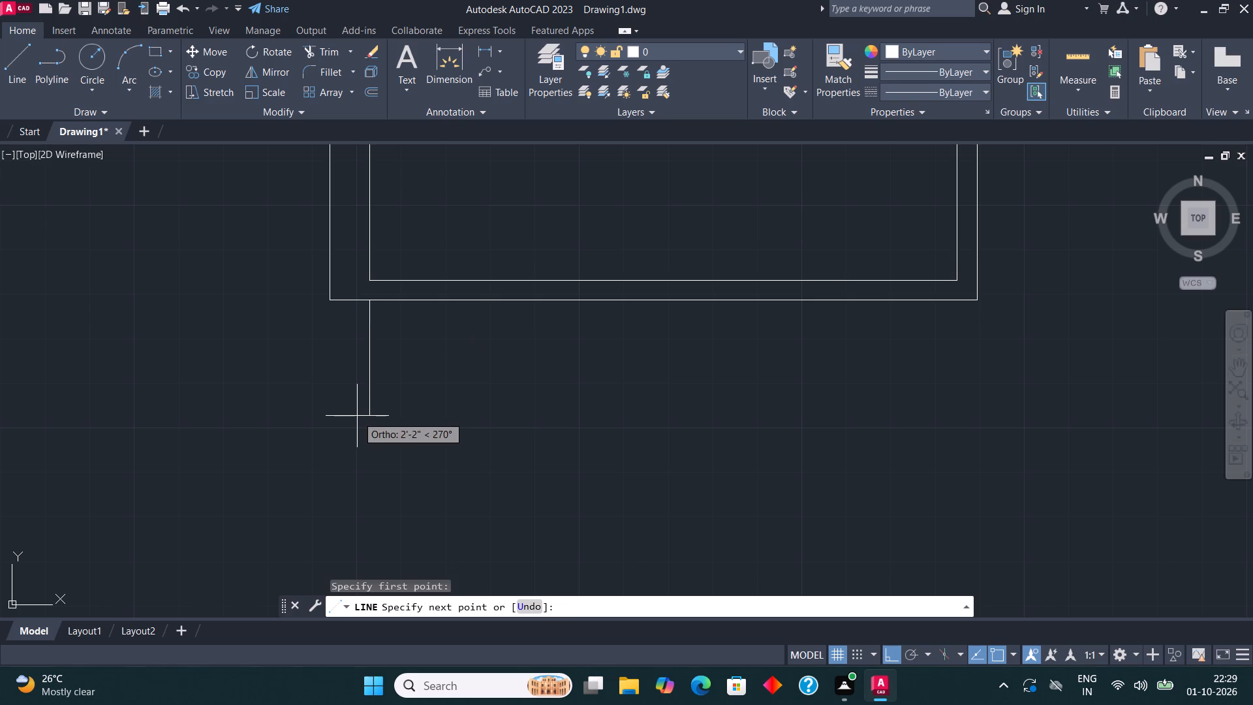
type("5'")
type("4.5\"")
key("Return")
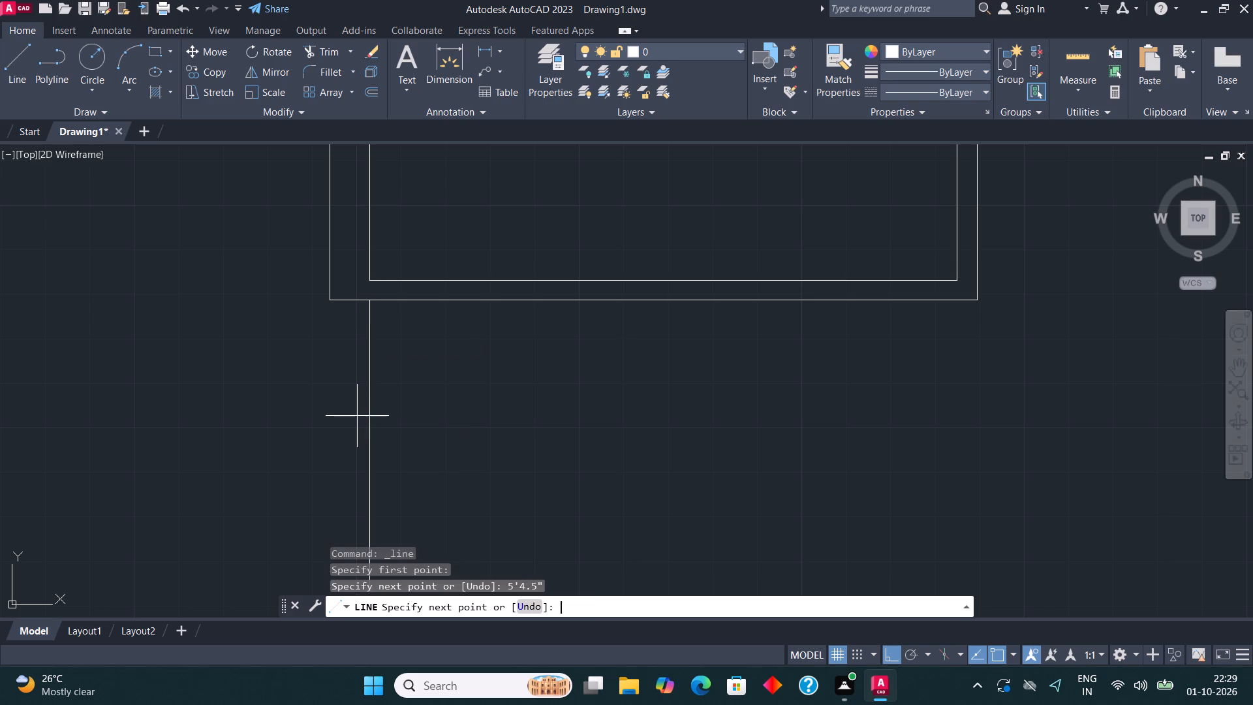
scroll(337, 411, "down", 3)
scroll(390, 437, "up", 1)
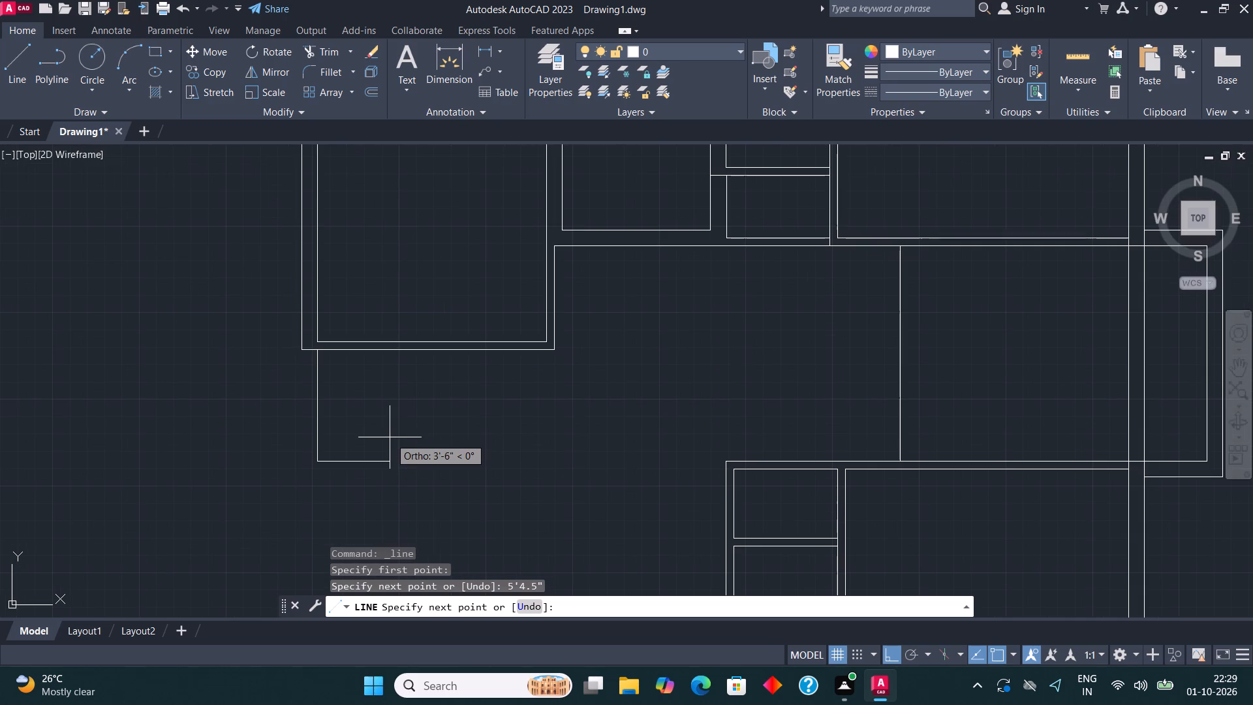
key("1")
type("1'")
key("Return")
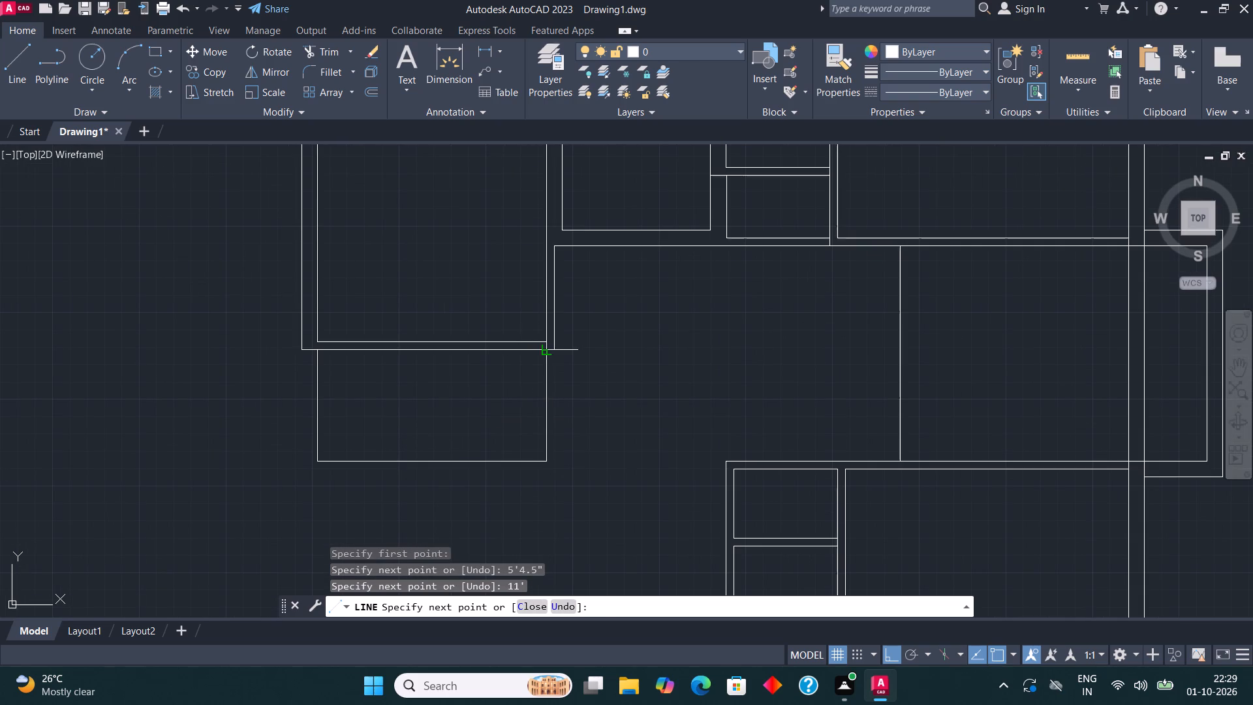
scroll(551, 350, "up", 1)
left_click(537, 334)
scroll(540, 332, "down", 1)
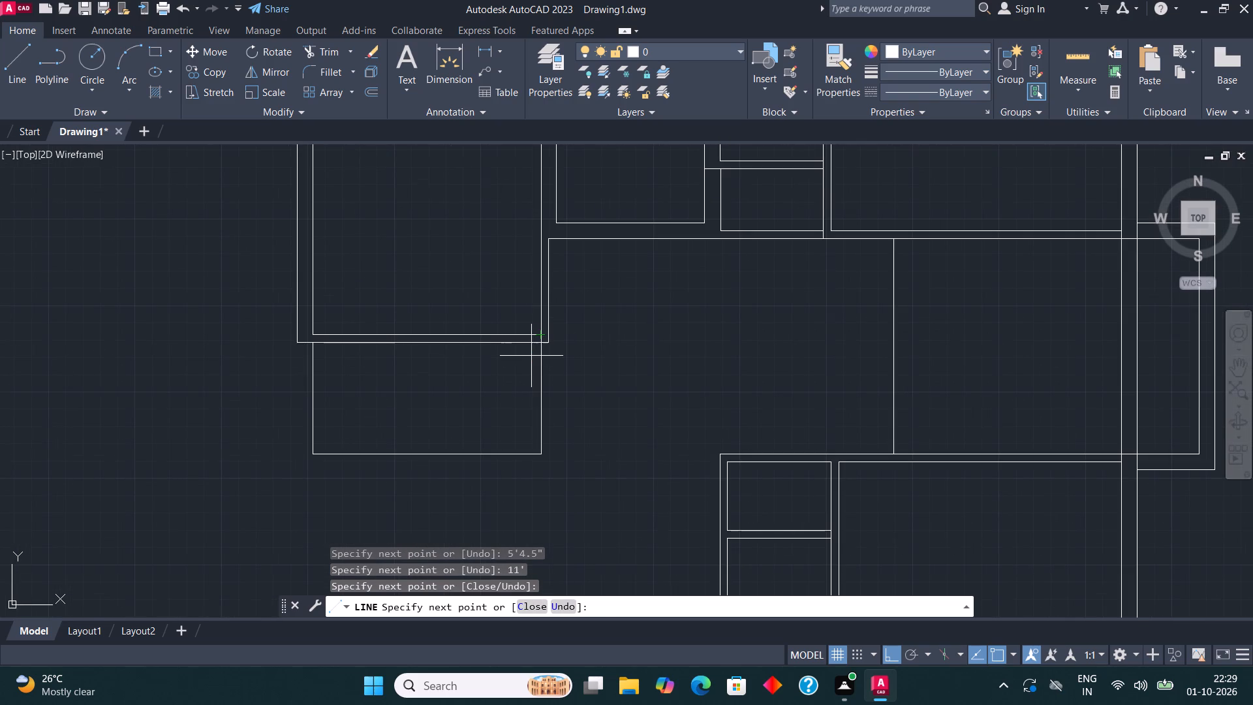
key("Escape")
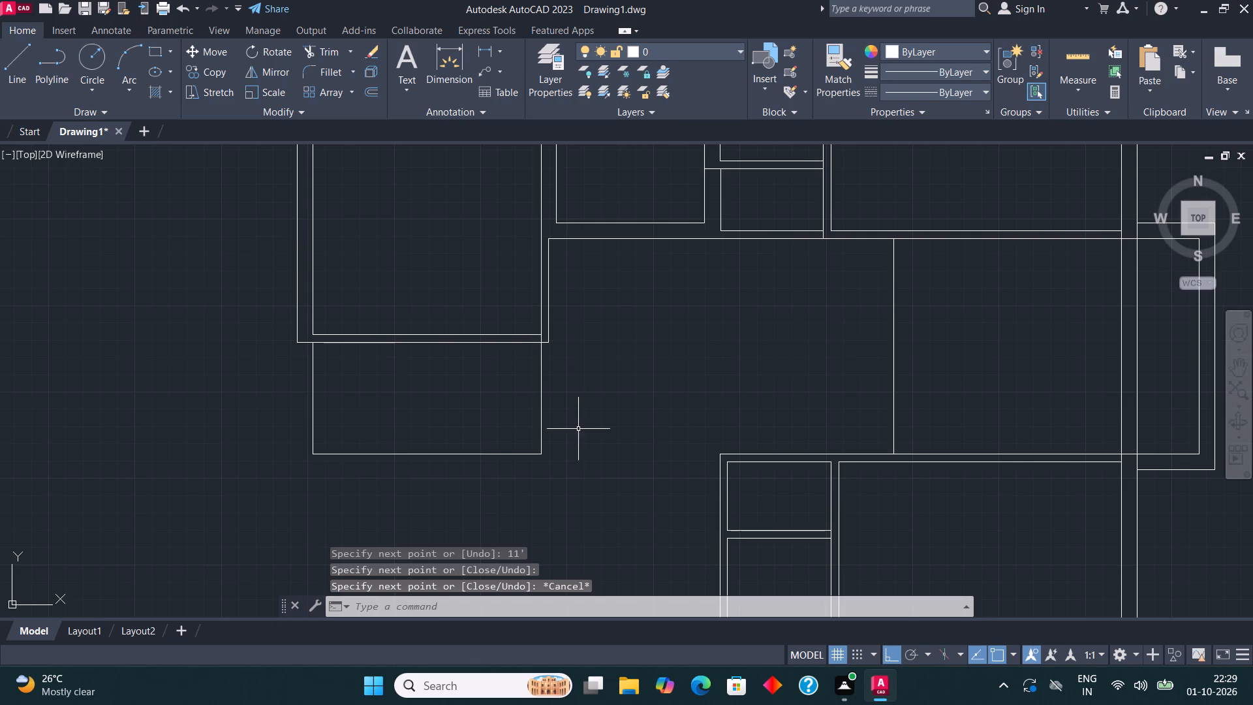
Offset the new lower room's left line 9" outward to the left.
left_click_drag(561, 488, 556, 478)
left_click(245, 436)
left_click(370, 86)
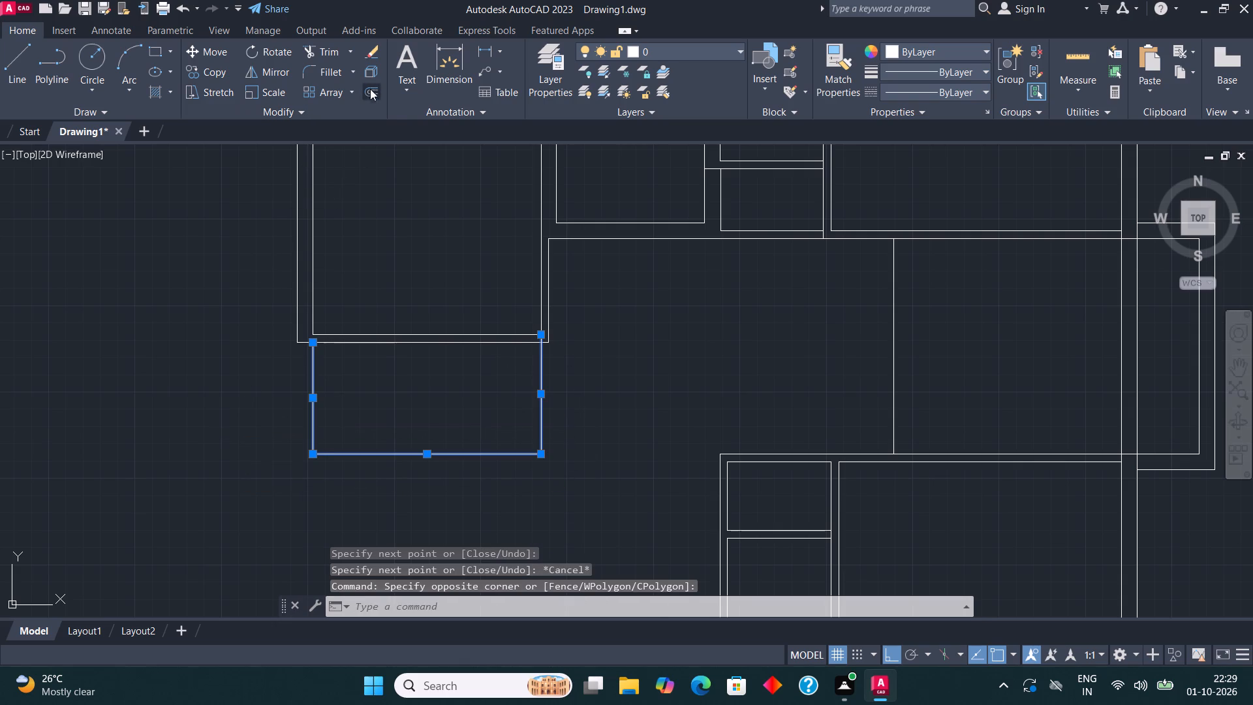
left_click(317, 409)
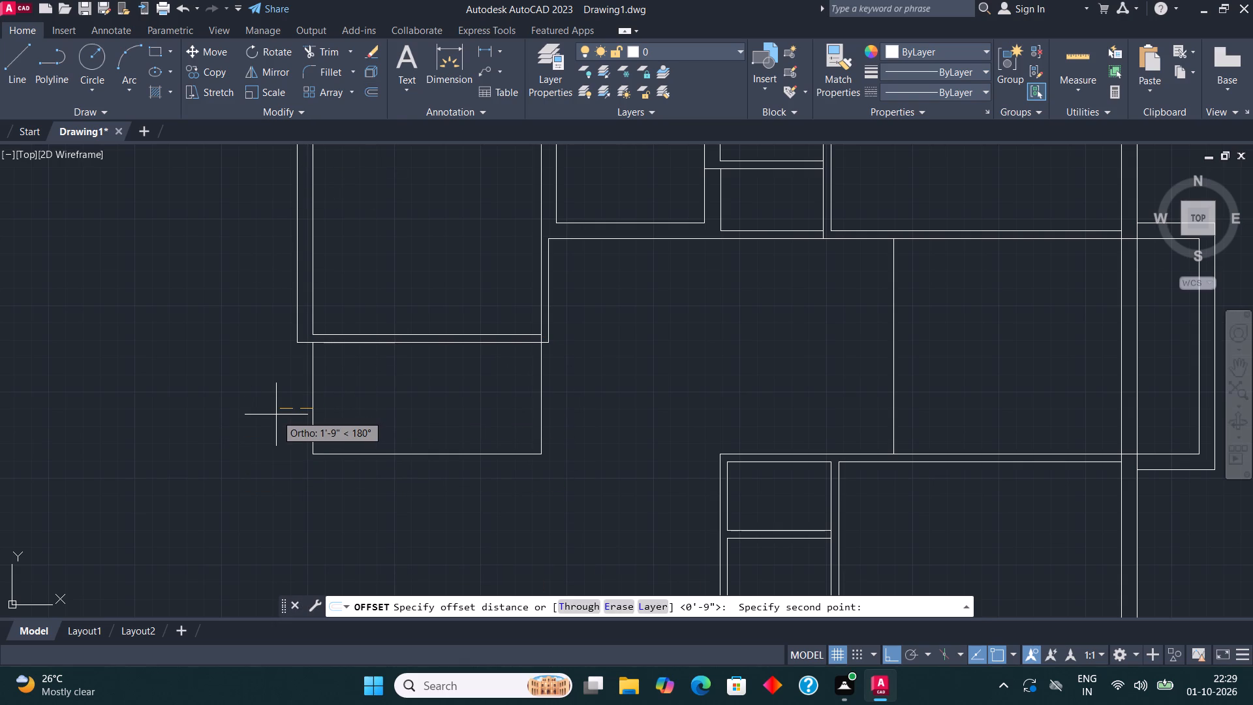
type("9\"")
key("Return")
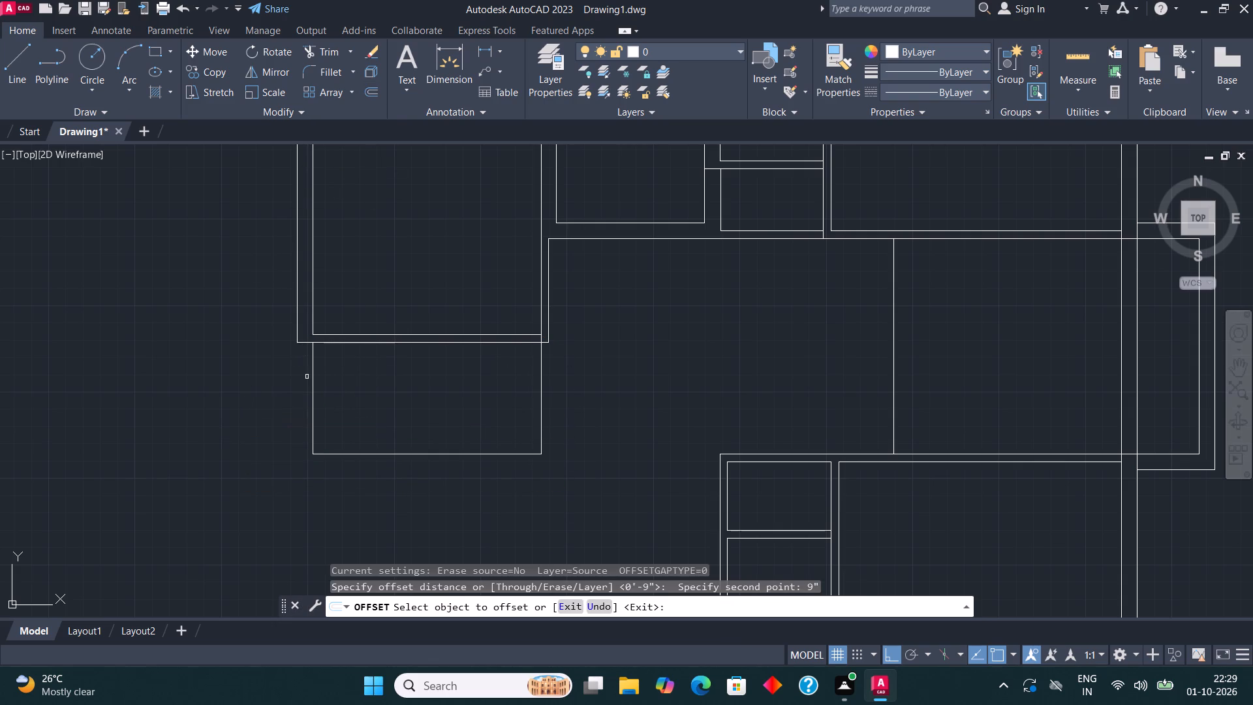
left_click(312, 387)
left_click(295, 383)
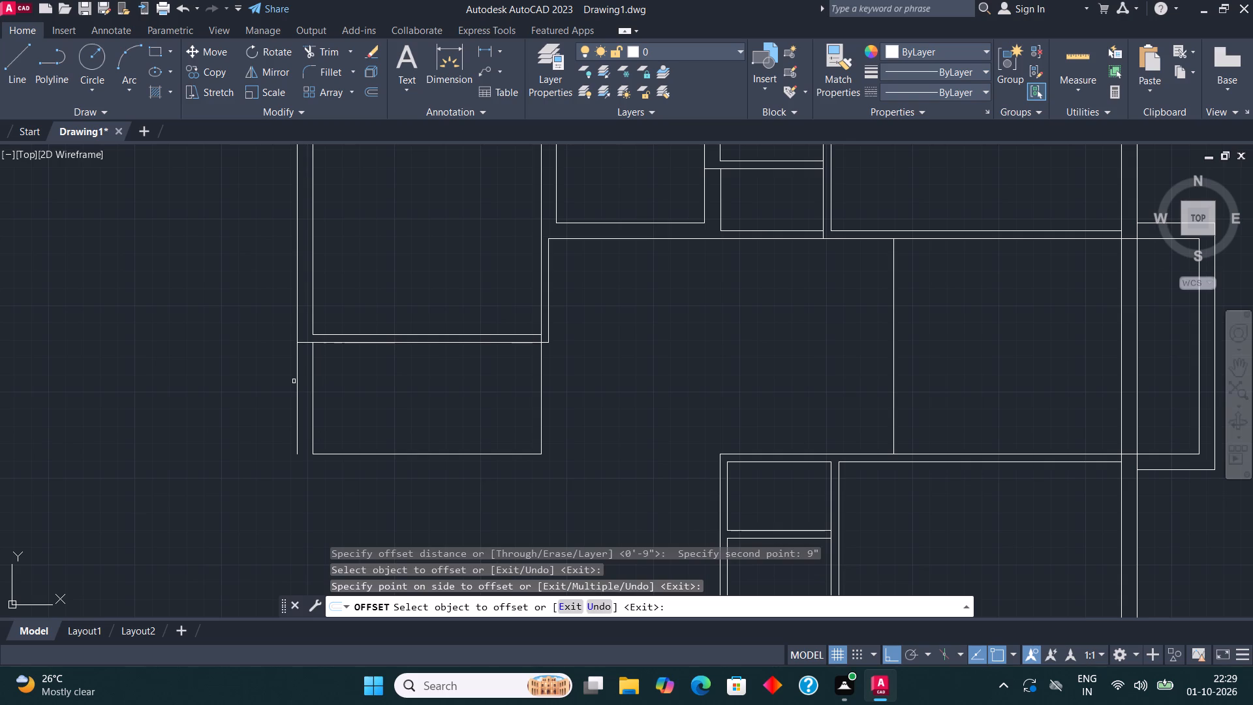
key("Escape")
Offset the new lower room's bottom and right lines 4.5" outward.
left_click(553, 456)
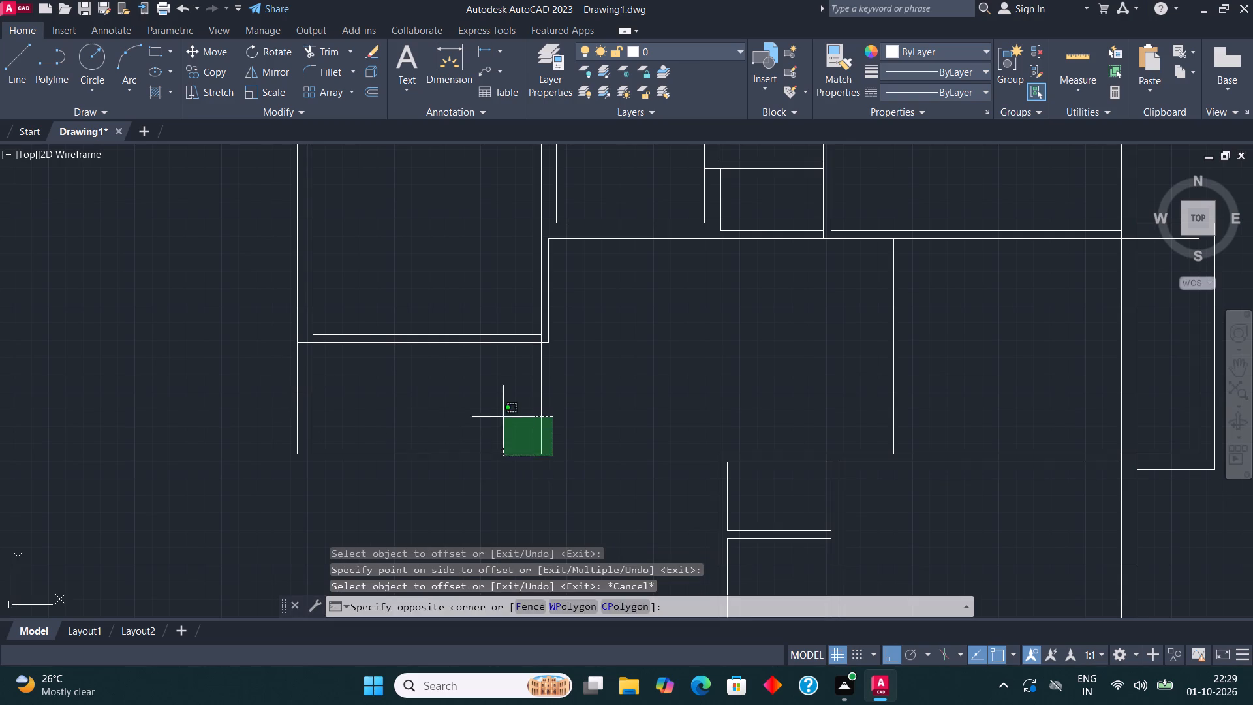
left_click(489, 407)
left_click(371, 88)
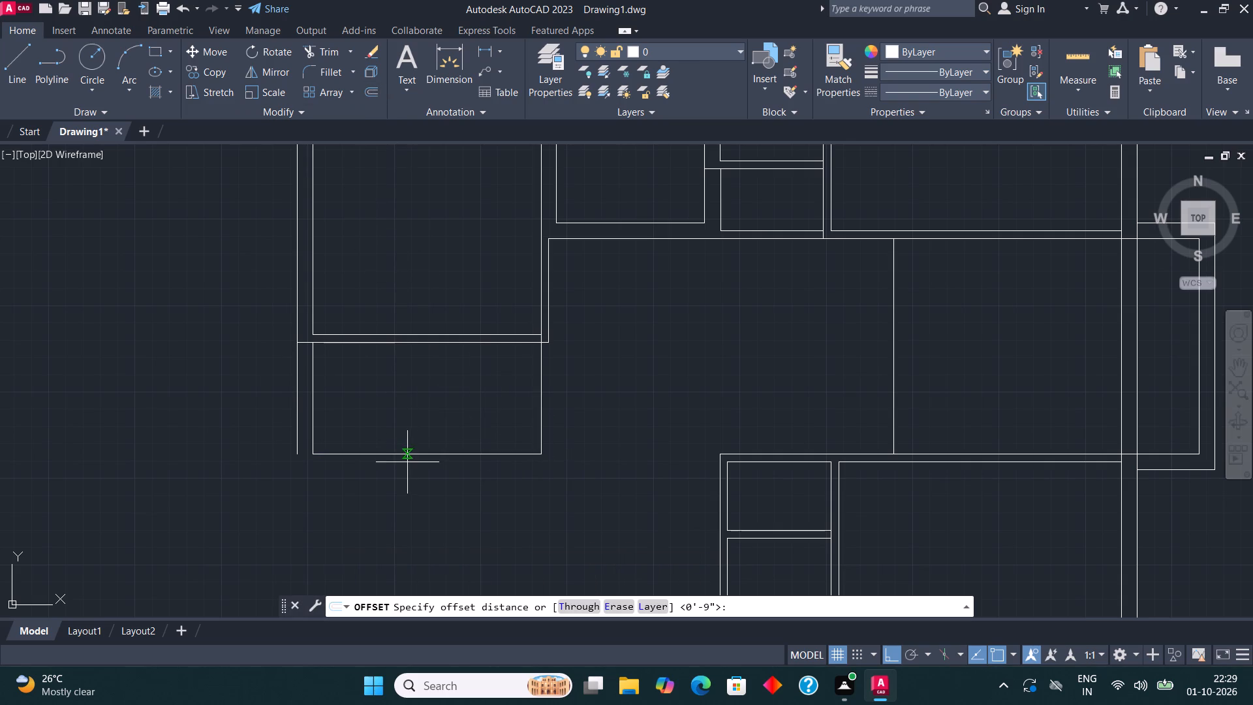
left_click(407, 458)
type("4.5\"")
key("Return")
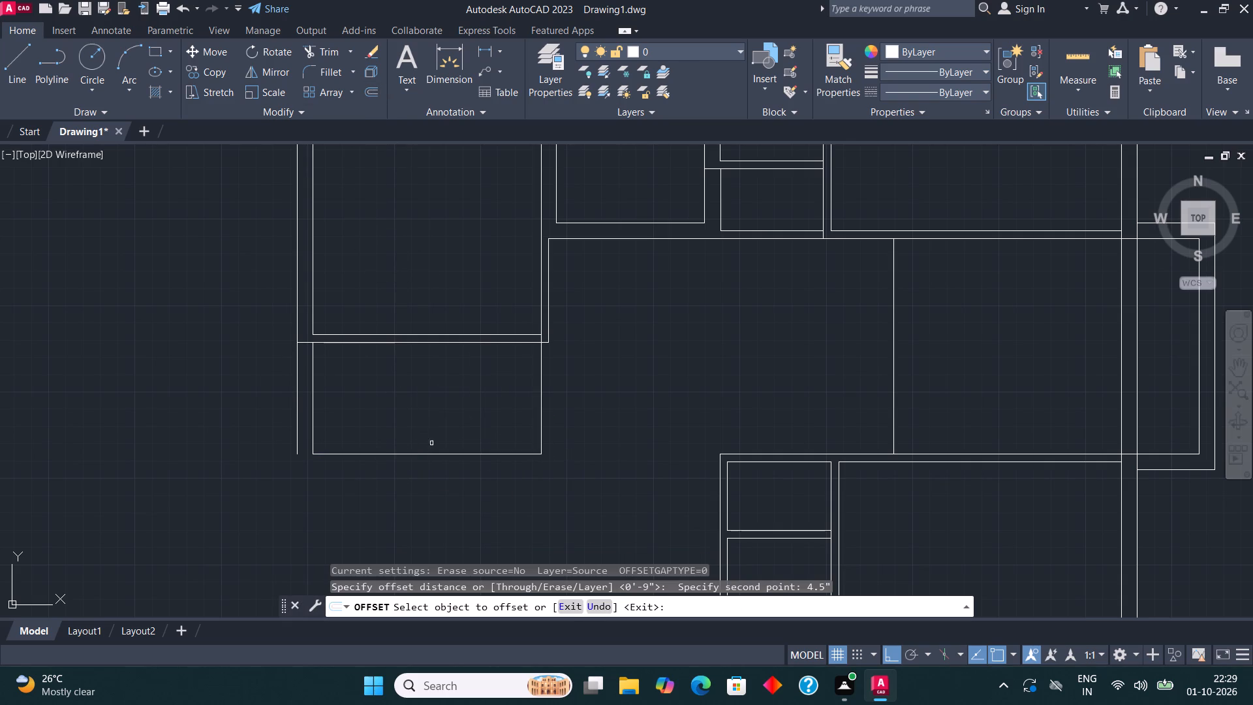
left_click(435, 454)
left_click(439, 484)
left_click(542, 396)
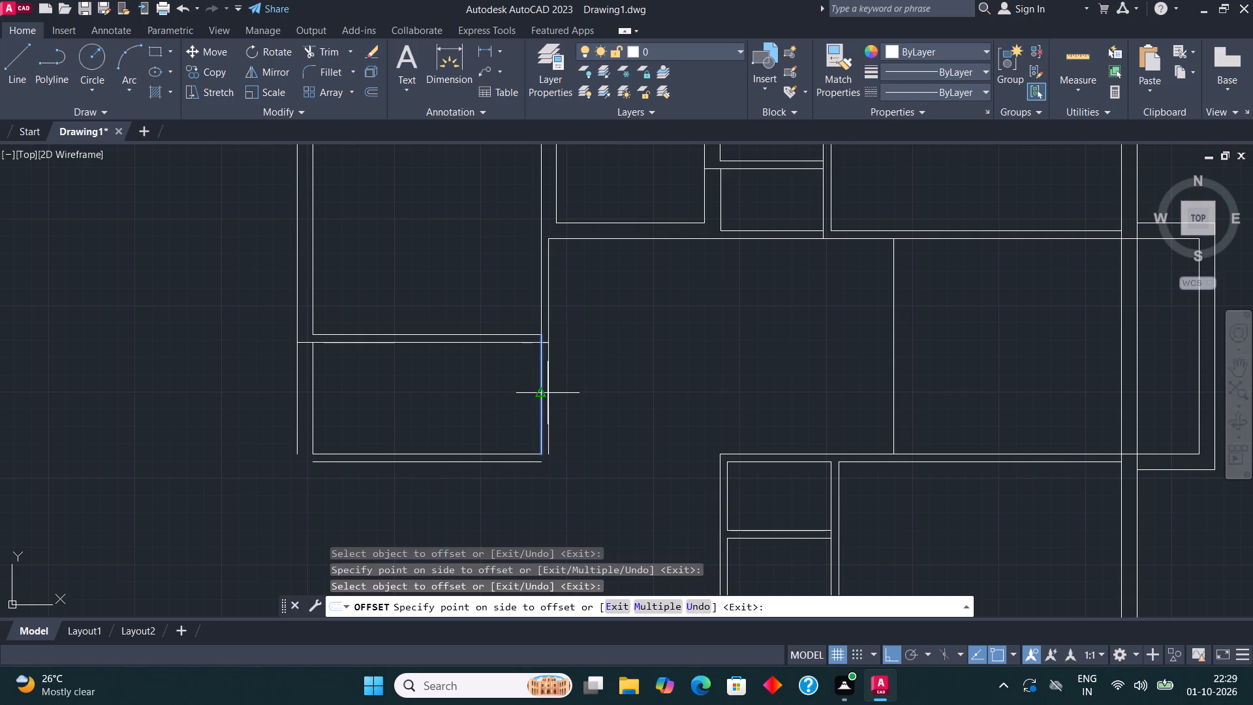
left_click(549, 393)
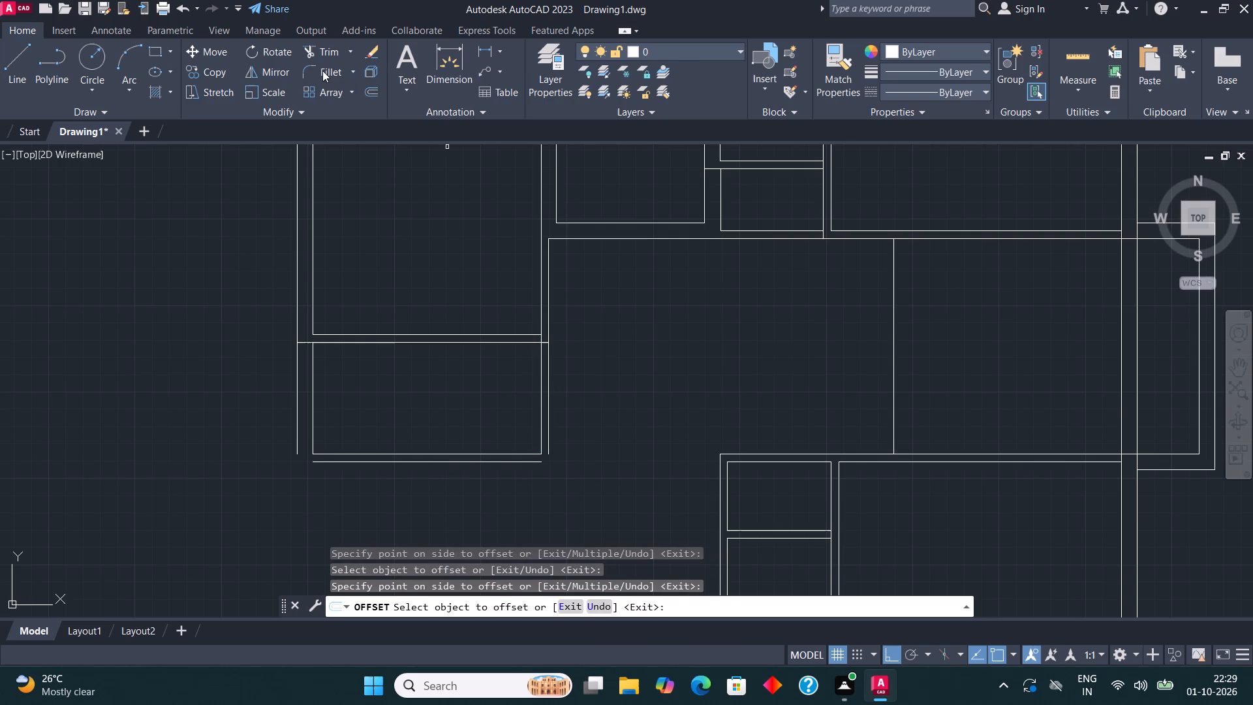
Fillet the new lower room's outer bottom line with its outer left and outer right lines.
left_click(324, 69)
left_click(297, 397)
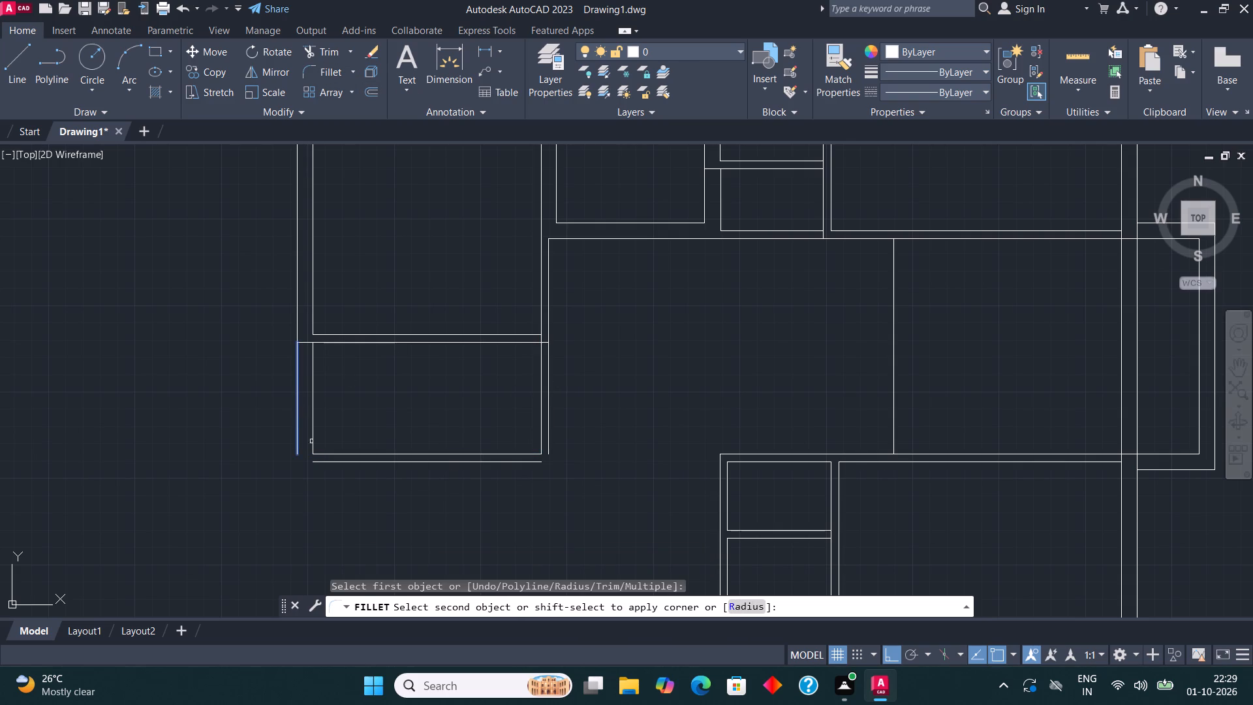
left_click(332, 465)
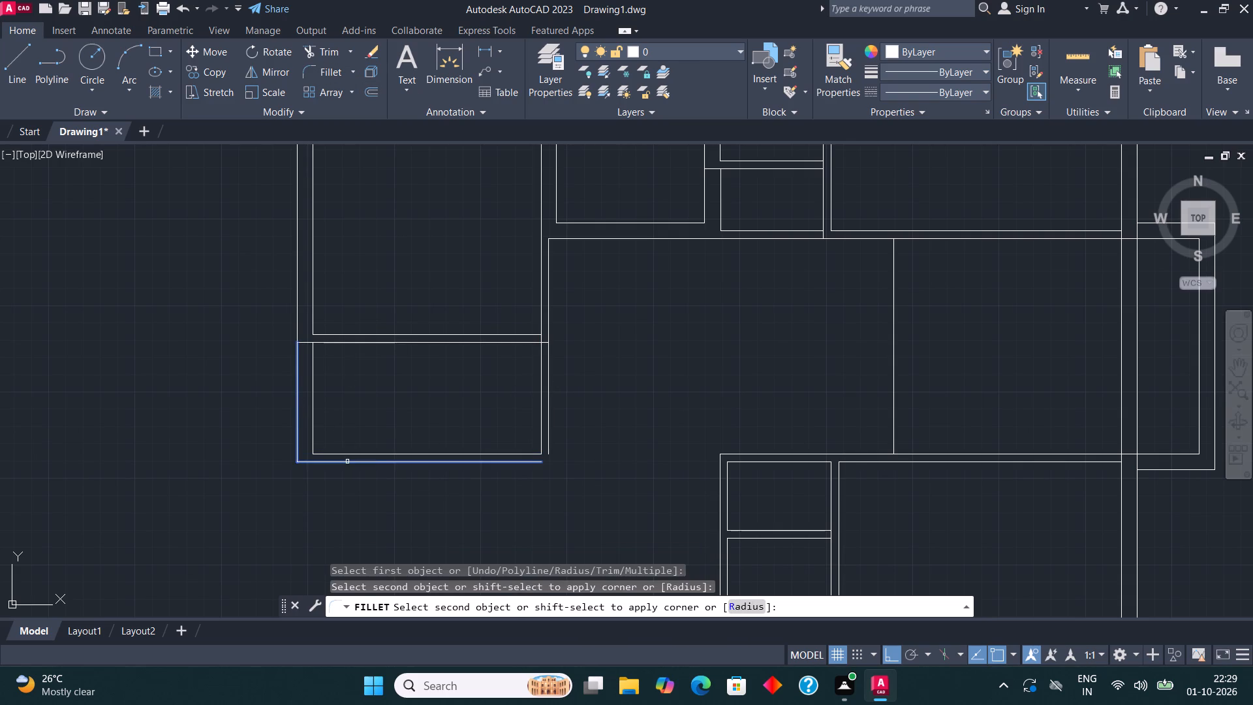
left_click(347, 462)
left_click(329, 75)
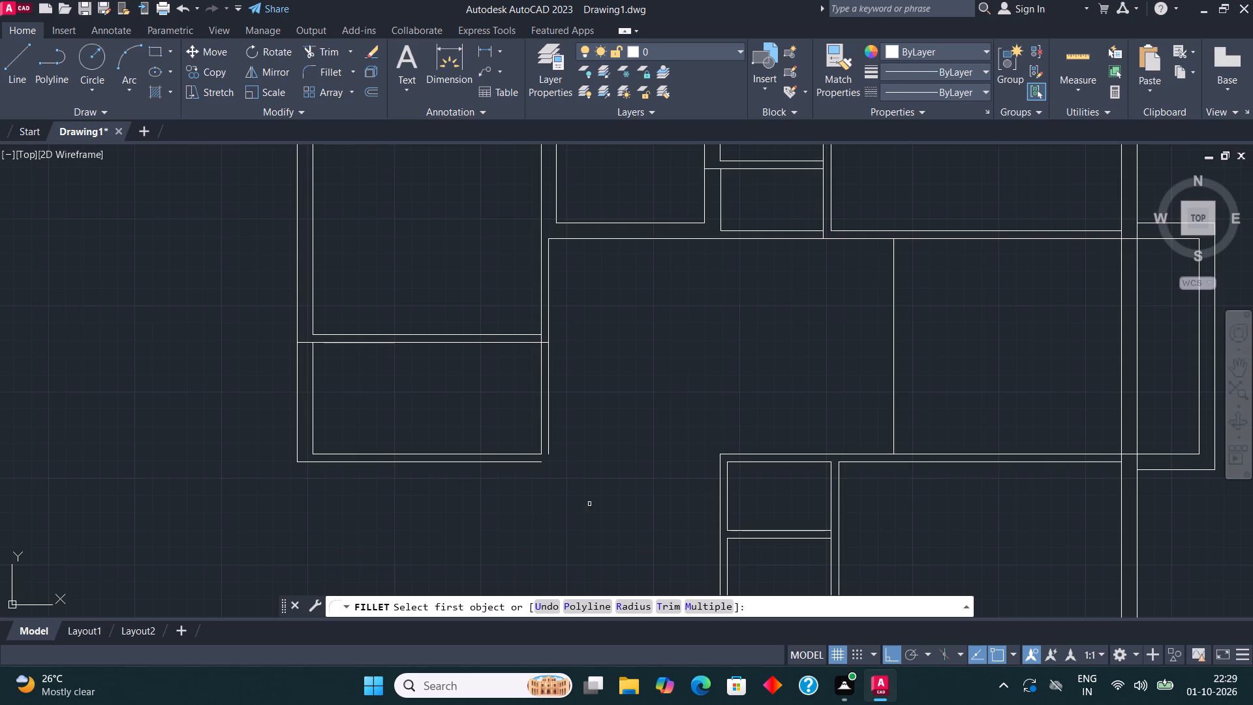
left_click(520, 464)
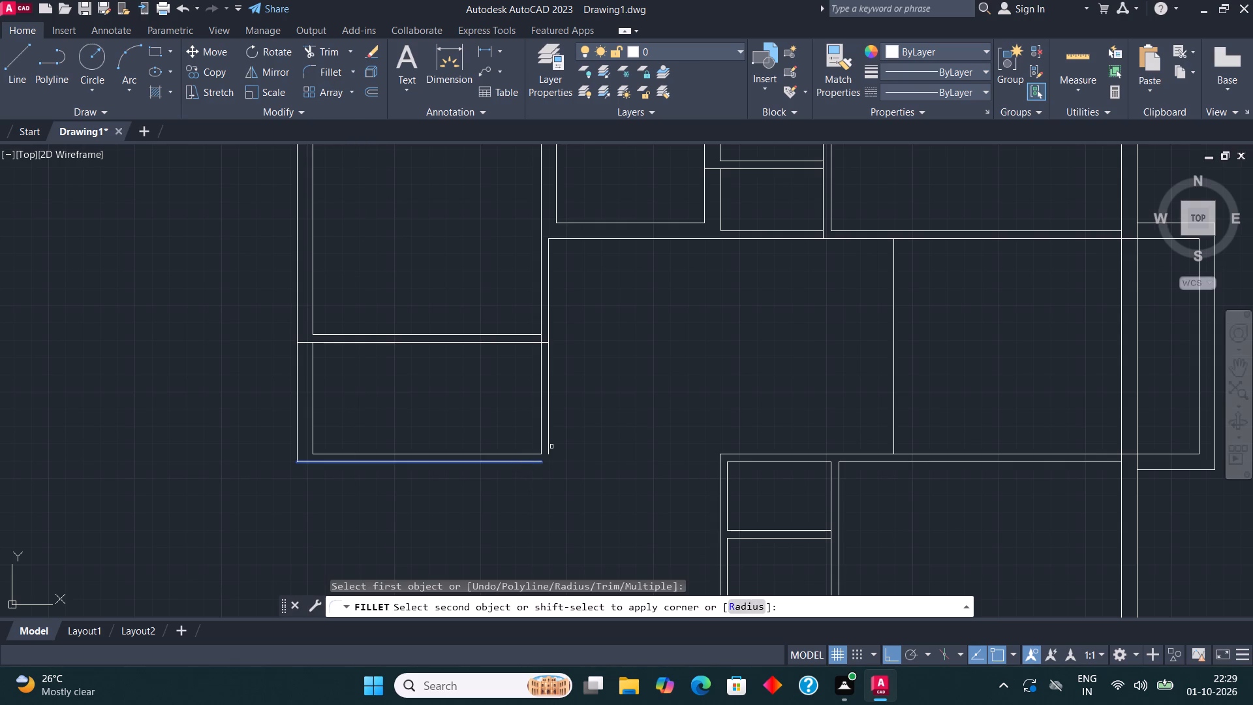
left_click(550, 445)
Draw two vertical wall lines from the new room's outer and inner bottom-left corners down to the top wall of the rooms below.
middle_click_drag(599, 408, 520, 313)
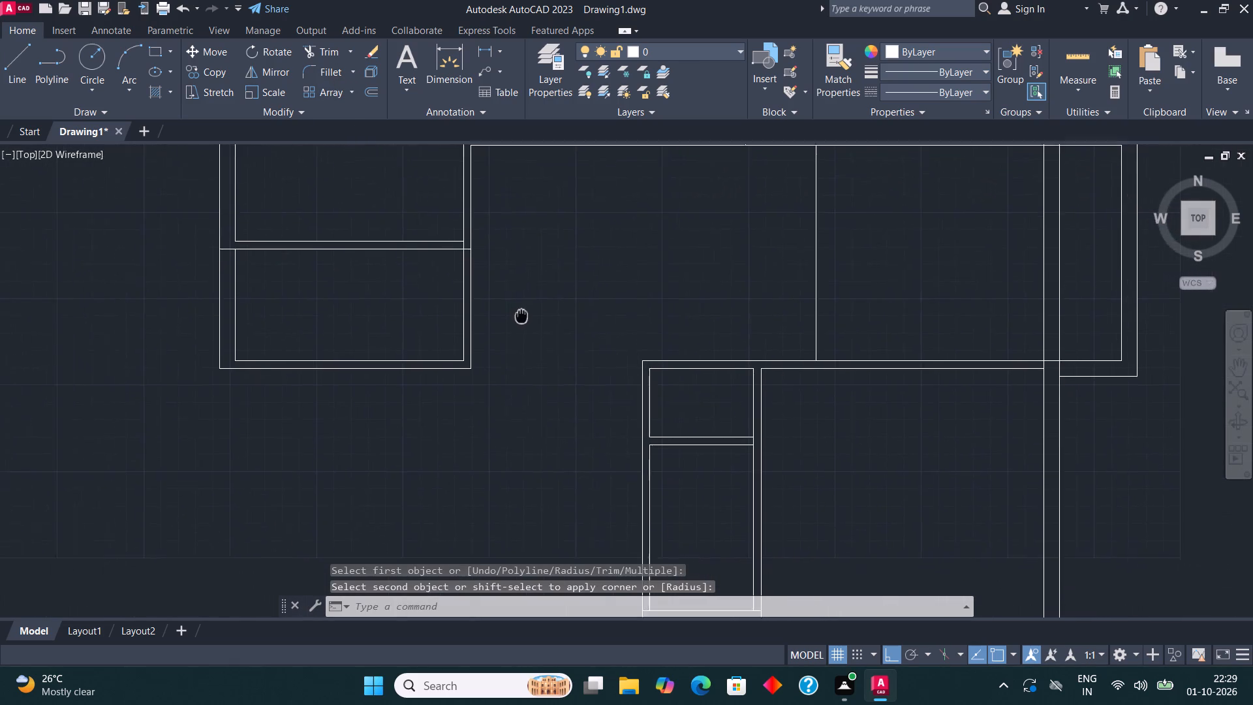
middle_click_drag(520, 313, 507, 303)
scroll(495, 311, "down", 1)
middle_click_drag(526, 445, 521, 380)
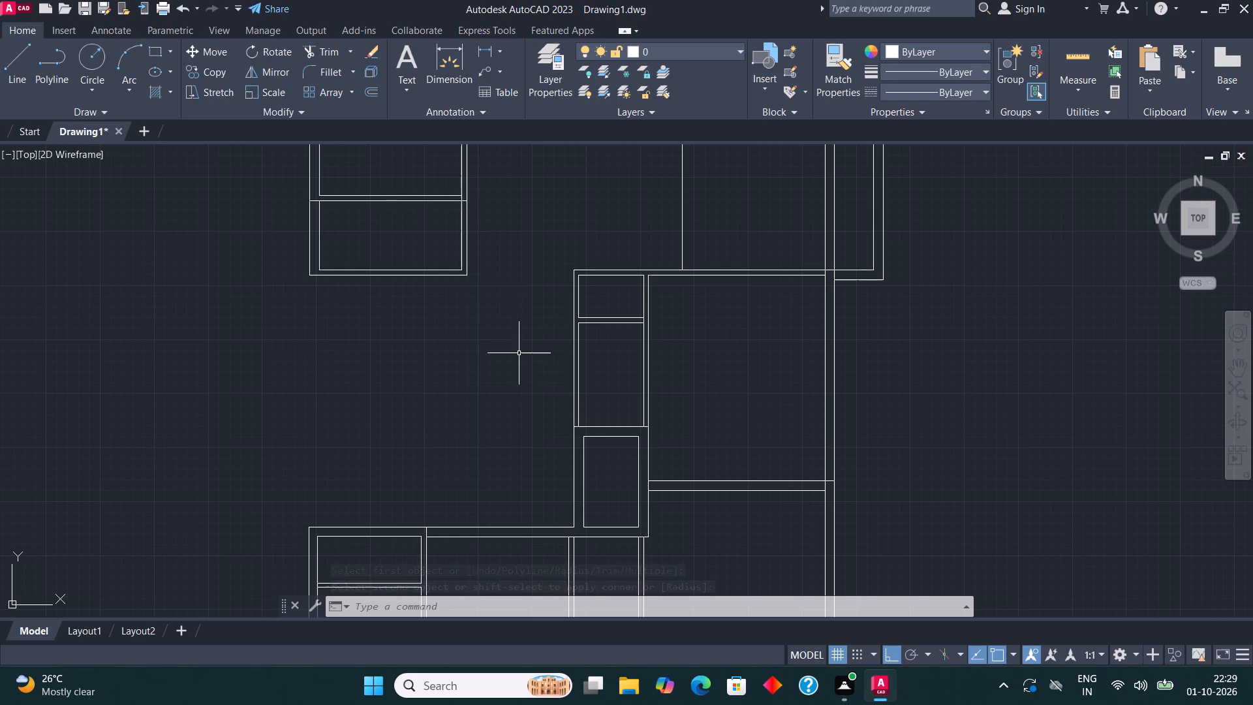
left_click(16, 64)
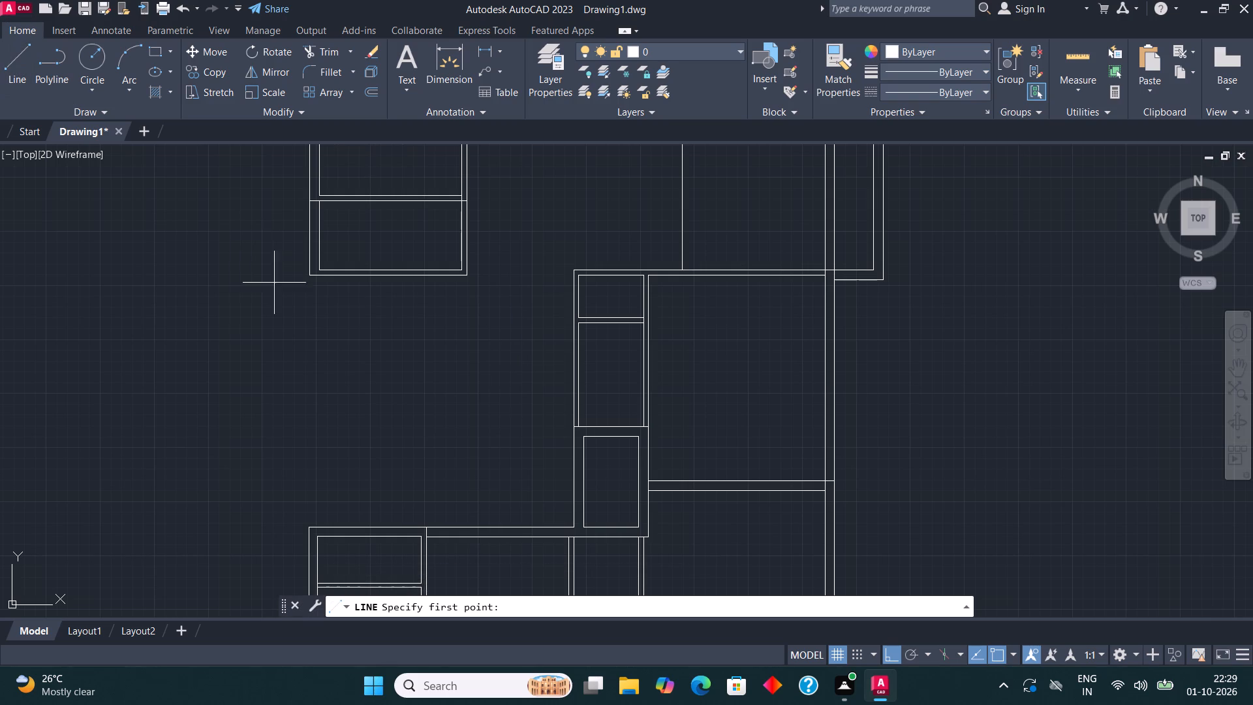
left_click(316, 279)
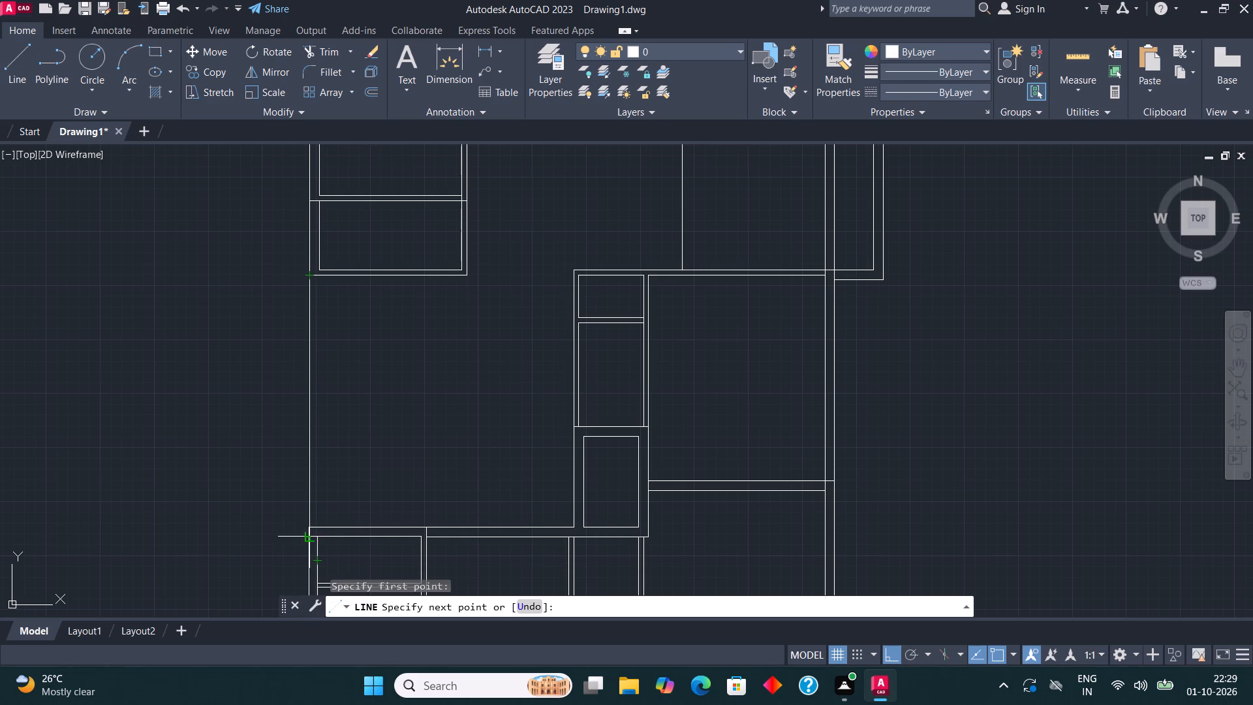
left_click(311, 525)
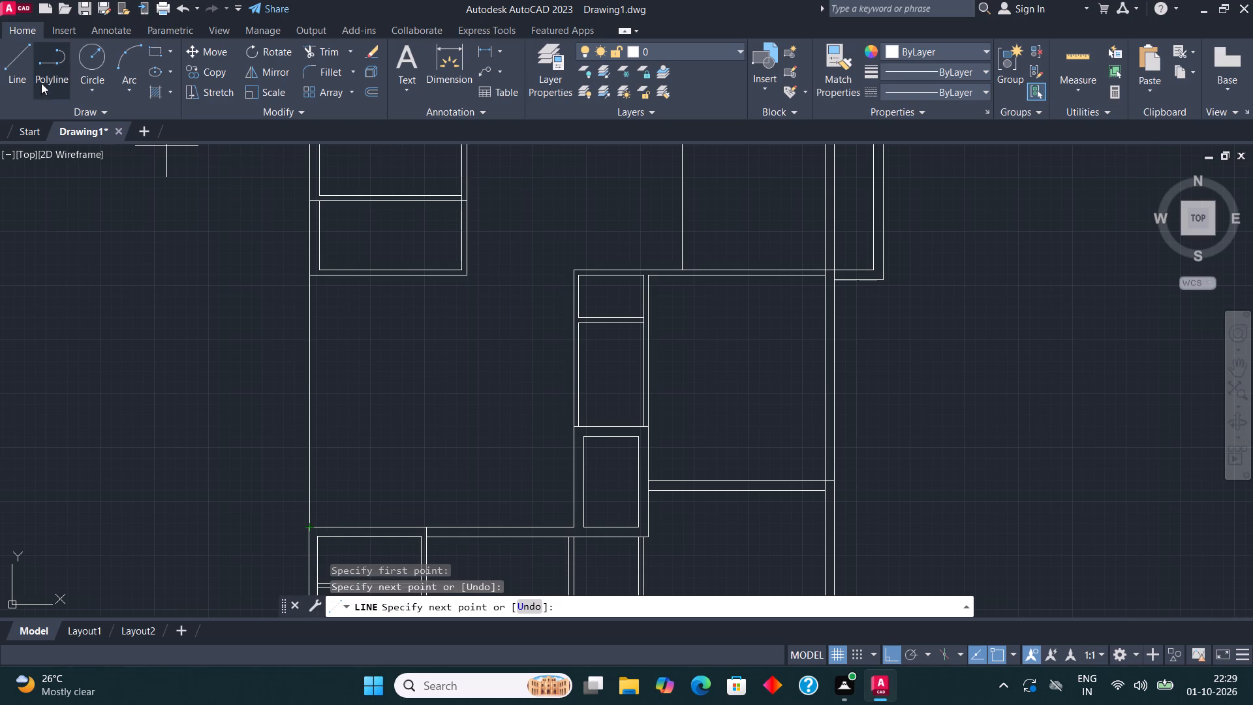
left_click(8, 57)
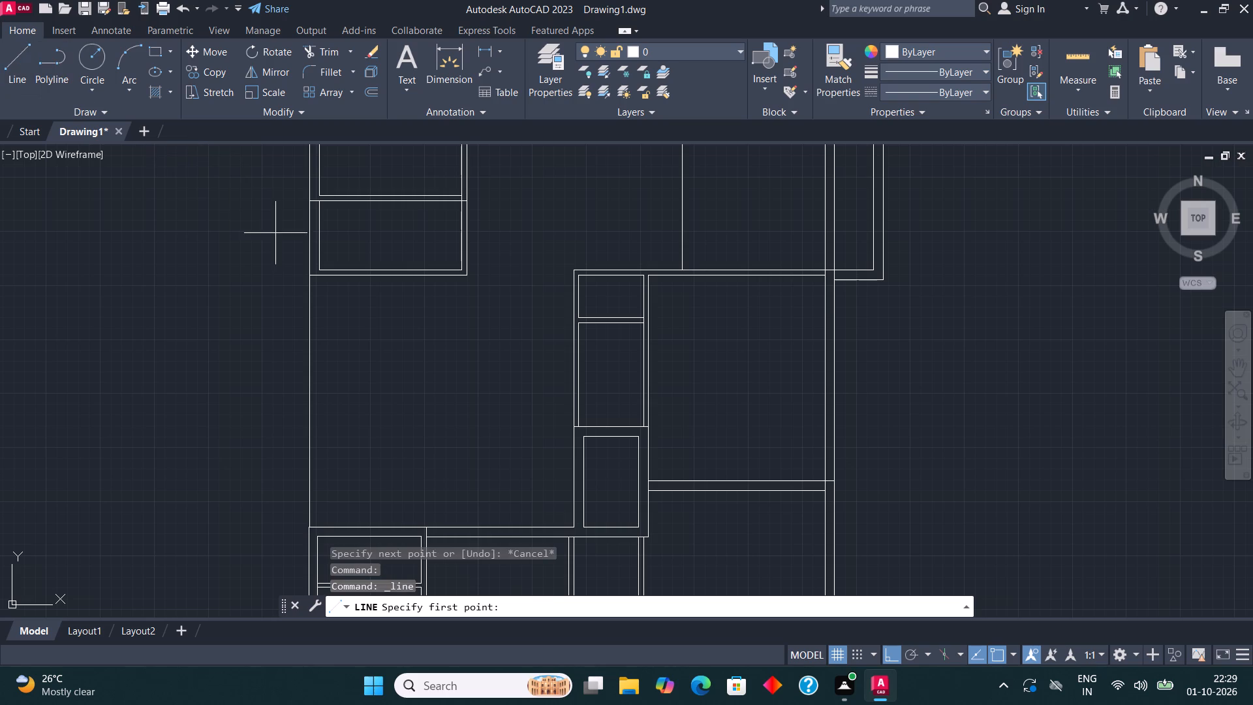
left_click(319, 266)
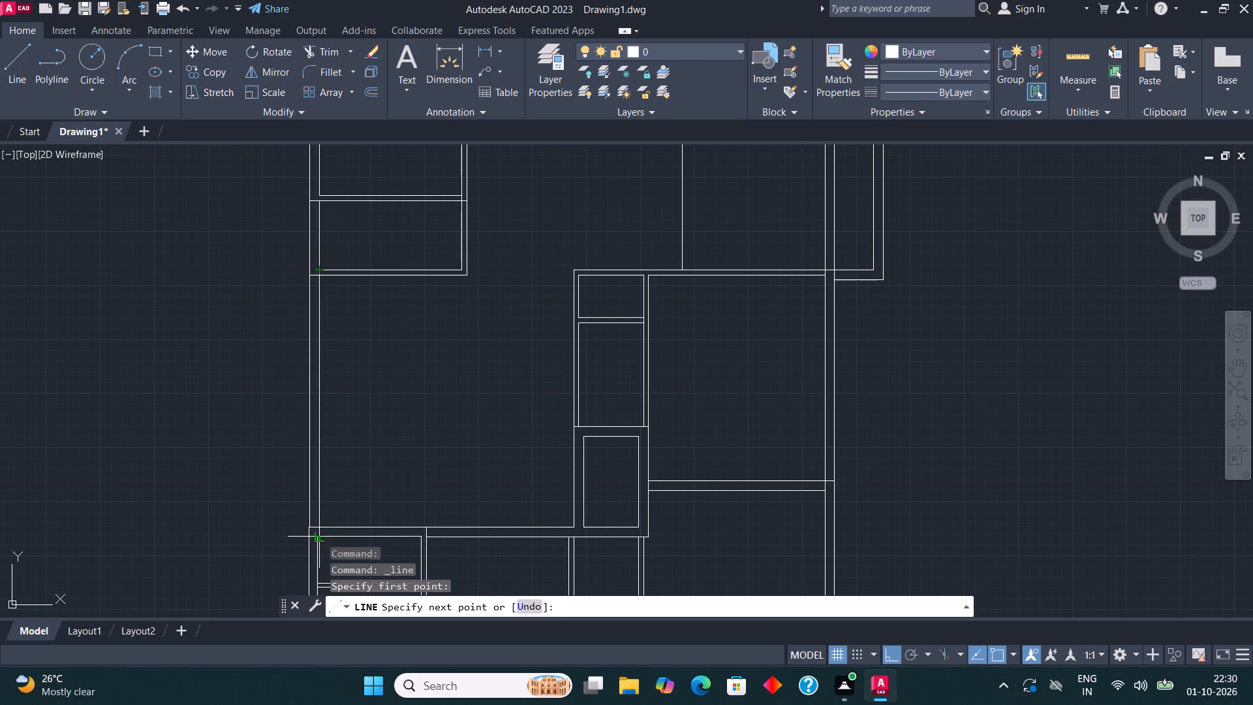
left_click(321, 533)
key("Escape")
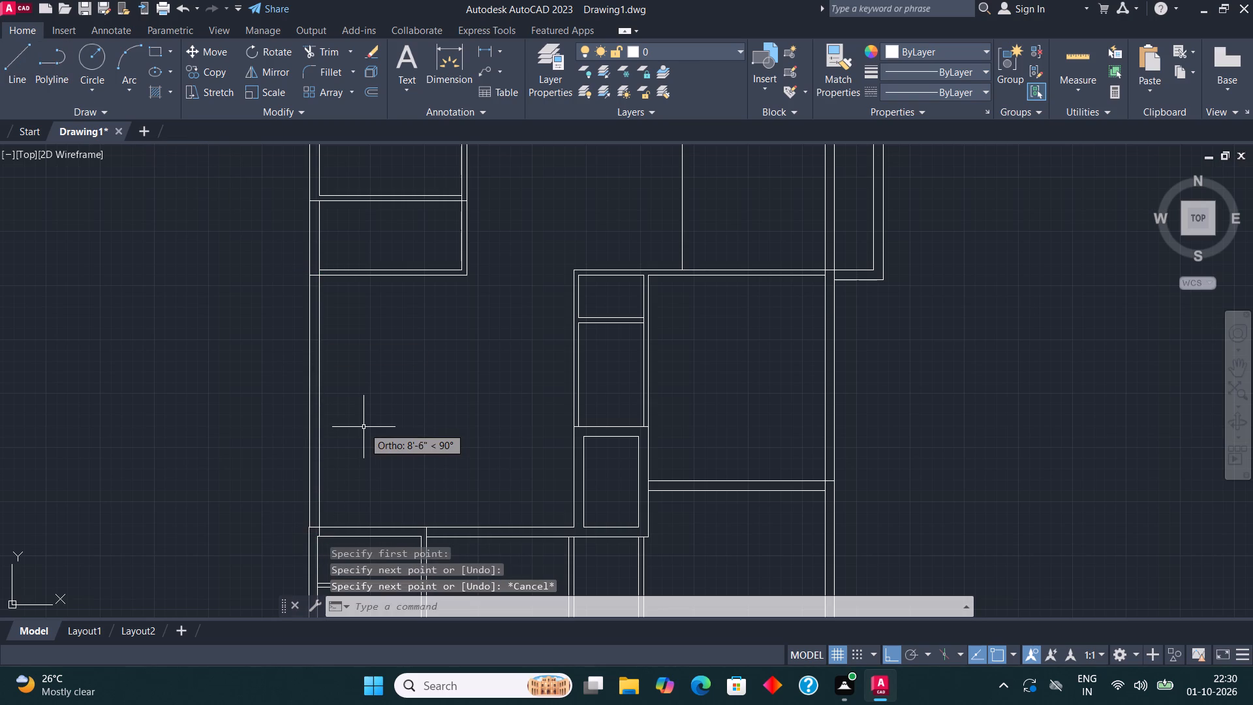
Examine how the outer left wall lines align between the upper-left rooms, the open area and the bottom block.
middle_click_drag(340, 427, 345, 358)
scroll(322, 459, "up", 3)
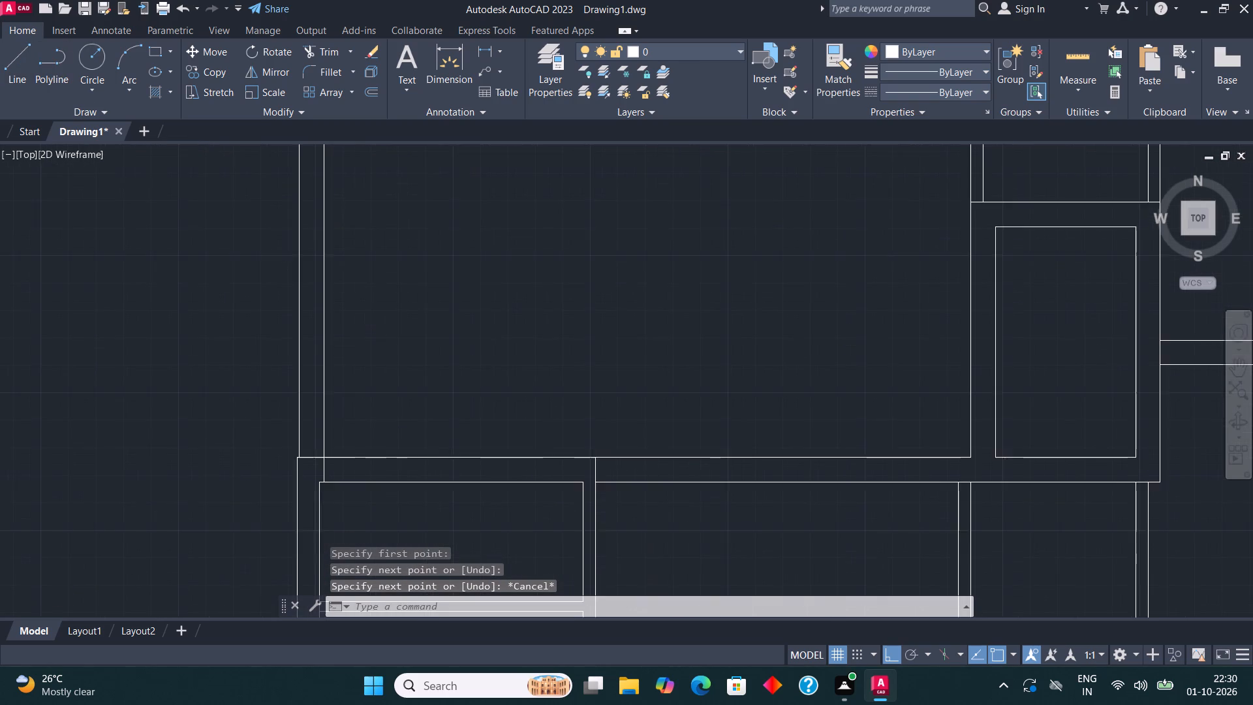
scroll(329, 530, "up", 2)
scroll(333, 443, "up", 1)
middle_click_drag(333, 443, 342, 538)
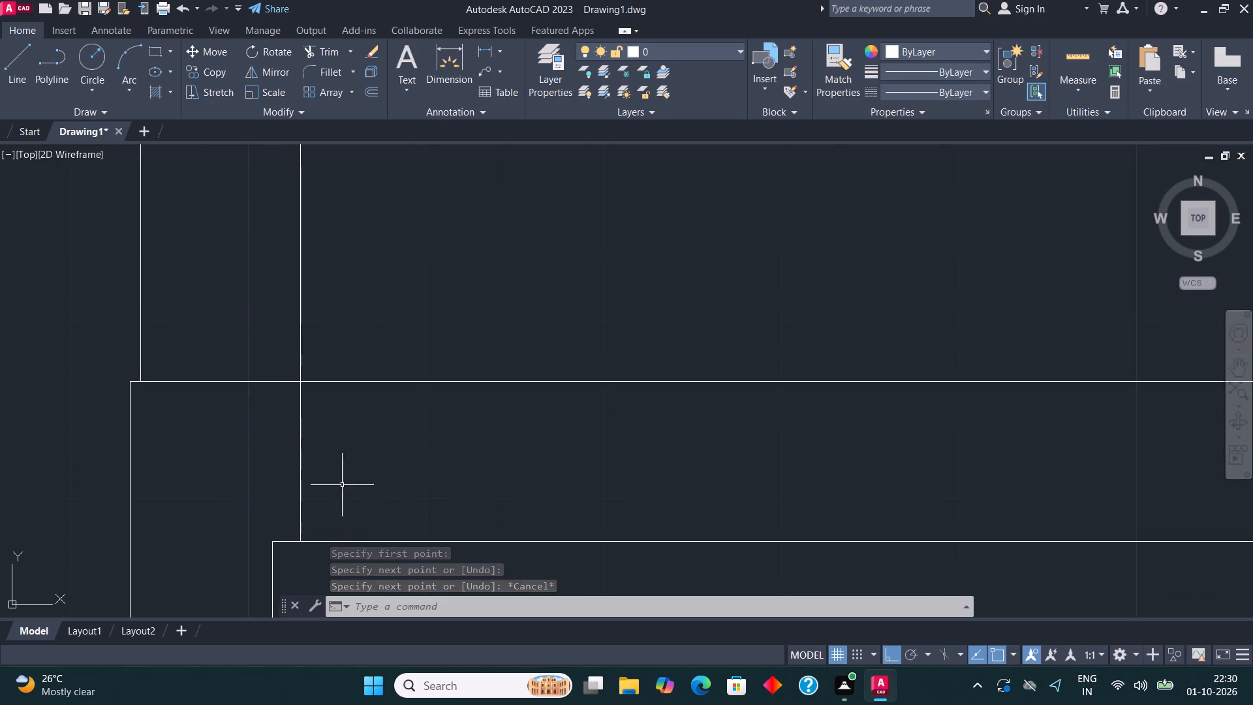
middle_click_drag(346, 272, 381, 501)
scroll(378, 505, "down", 4)
scroll(360, 295, "up", 1)
middle_click_drag(360, 295, 332, 559)
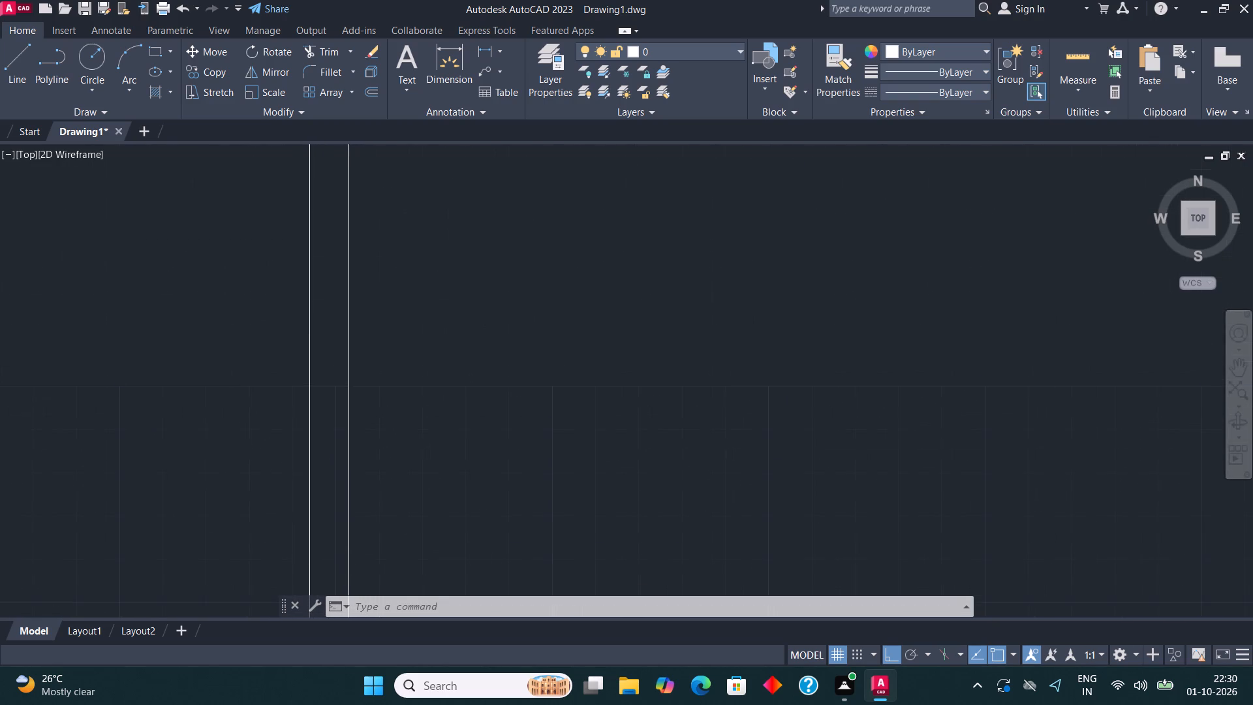
scroll(316, 407, "down", 3)
middle_click_drag(373, 367, 384, 494)
scroll(371, 440, "down", 2)
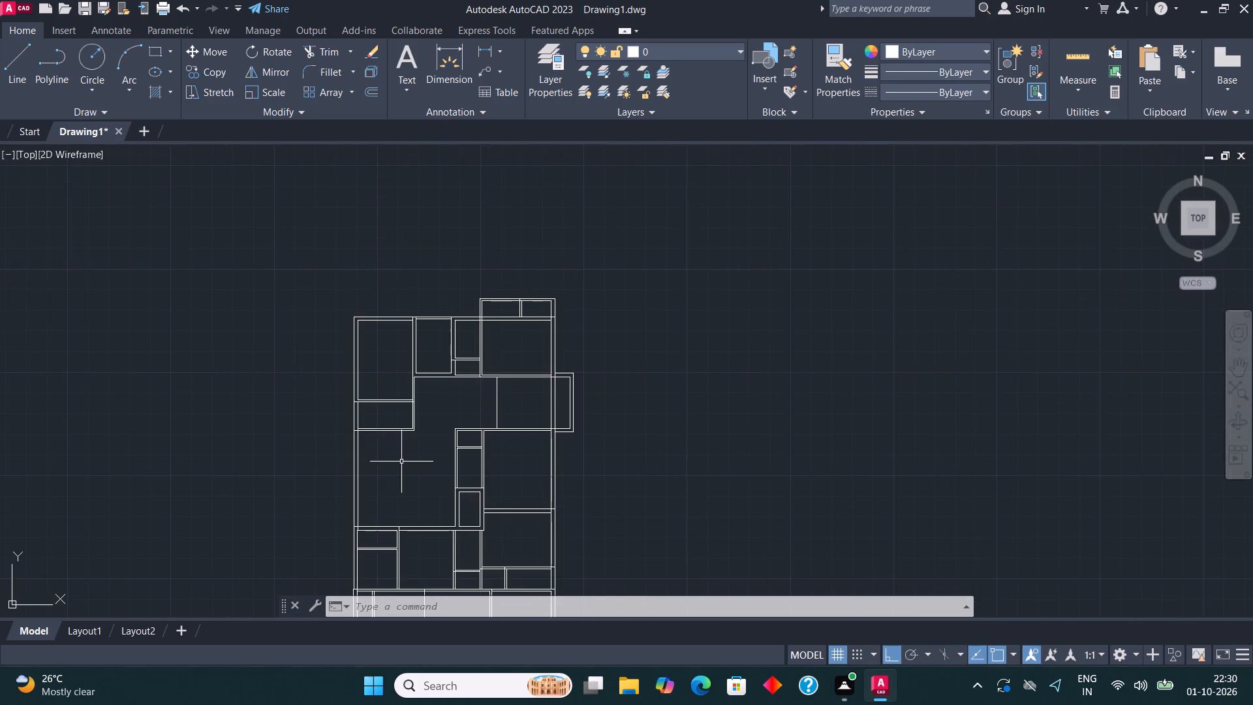
scroll(401, 462, "up", 2)
scroll(401, 462, "down", 3)
scroll(392, 578, "up", 4)
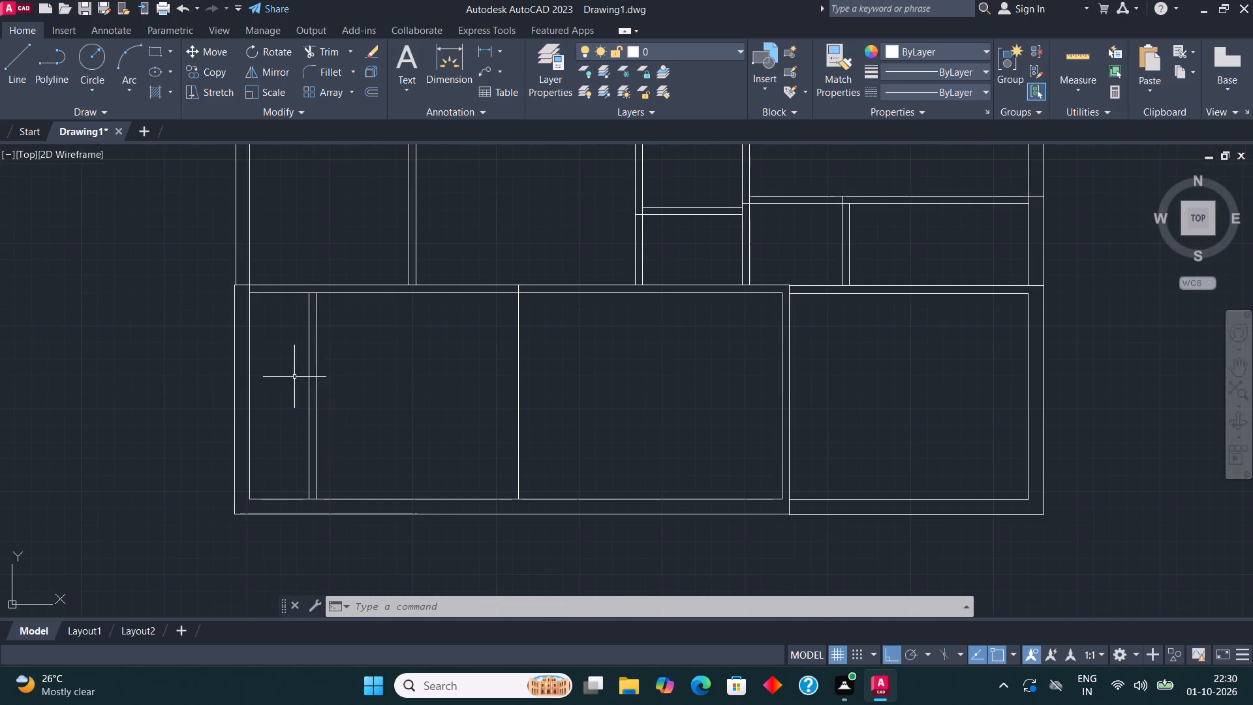
middle_click_drag(298, 384, 334, 588)
middle_click_drag(303, 454, 311, 467)
scroll(247, 522, "up", 3)
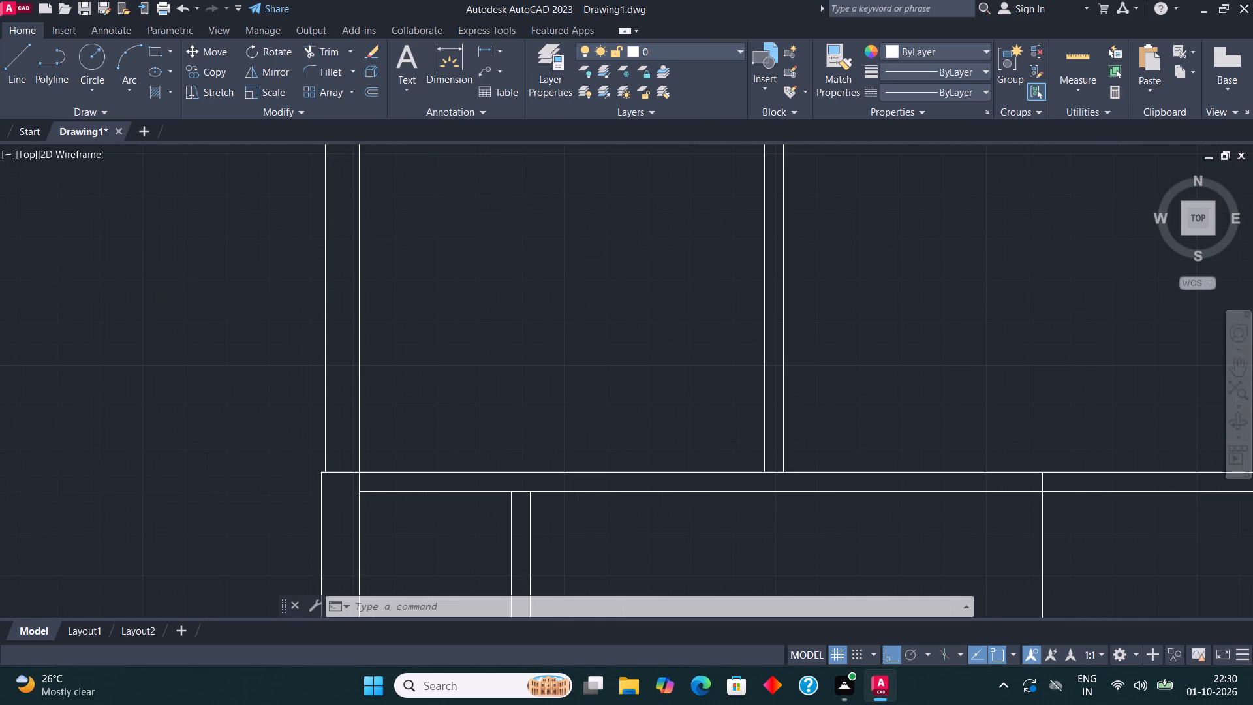
scroll(267, 503, "down", 3)
scroll(371, 432, "down", 3)
middle_click_drag(409, 409, 410, 458)
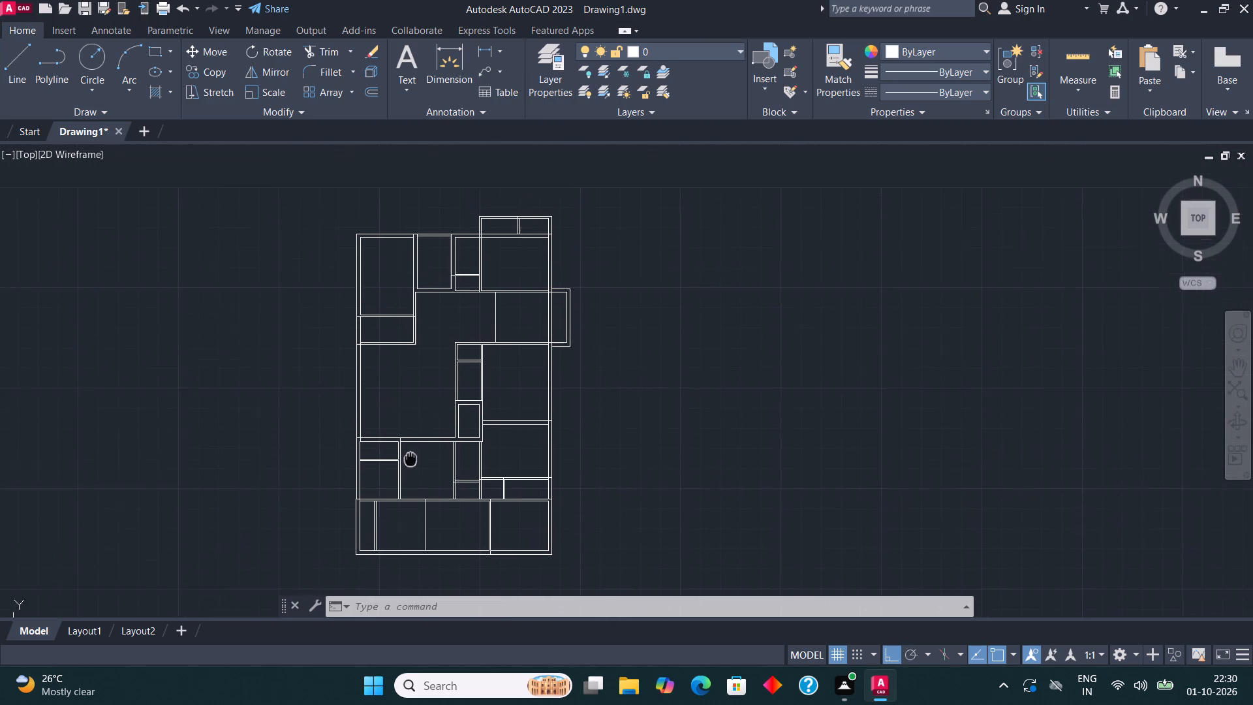
middle_click_drag(410, 458, 386, 478)
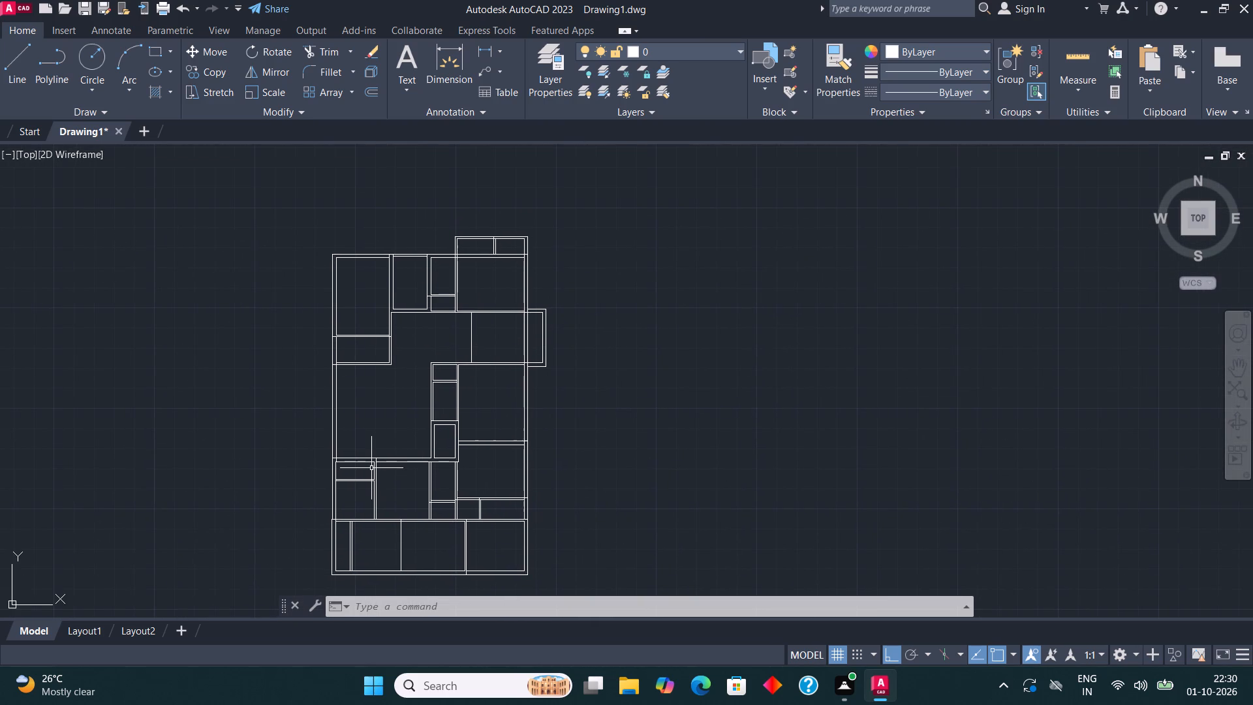
Draw a vertical outer wall line from the bottom block's upper-left outer corner up to the top wall's level, joined across to the top wall line.
left_click(13, 63)
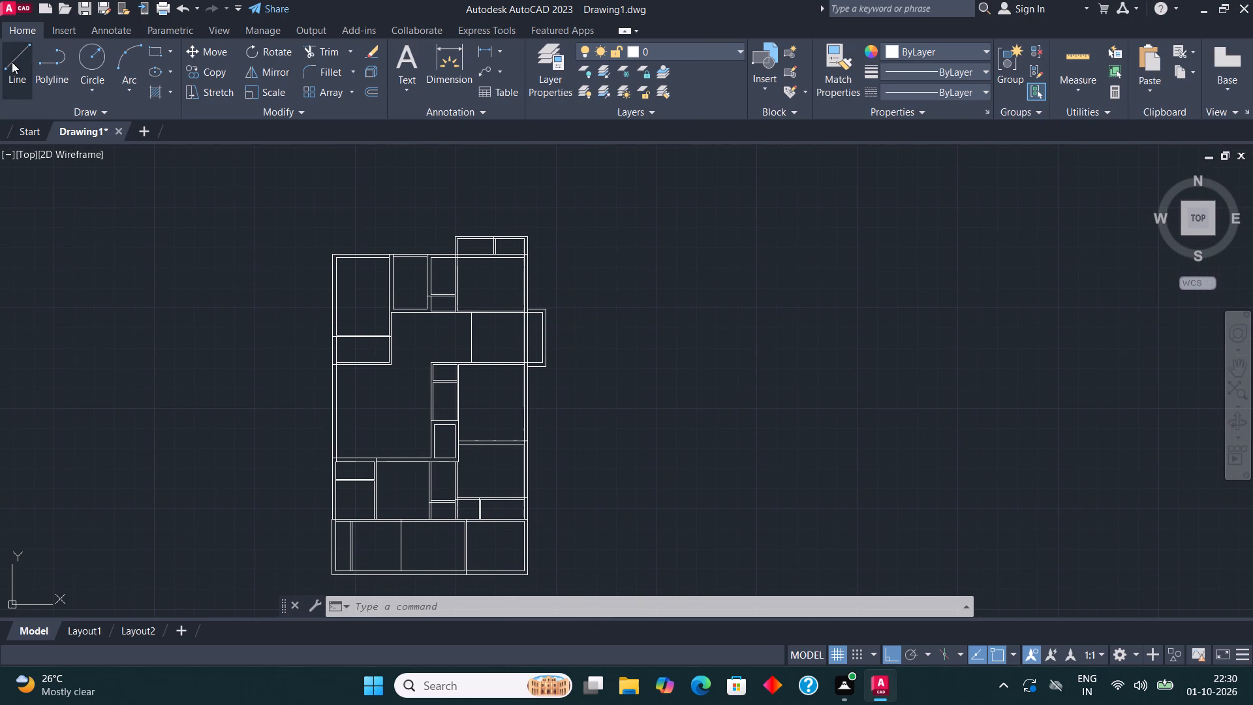
scroll(313, 513, "up", 3)
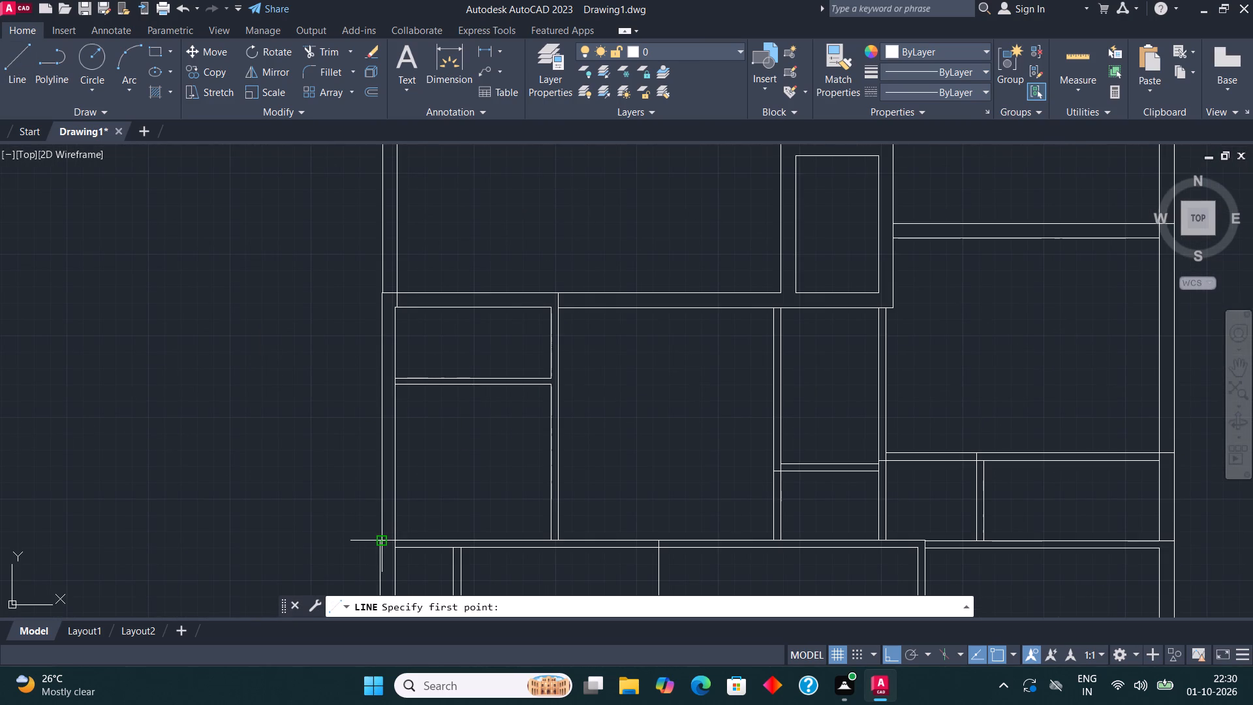
scroll(383, 542, "down", 1)
scroll(384, 544, "up", 4)
left_click(354, 528)
scroll(354, 536, "down", 3)
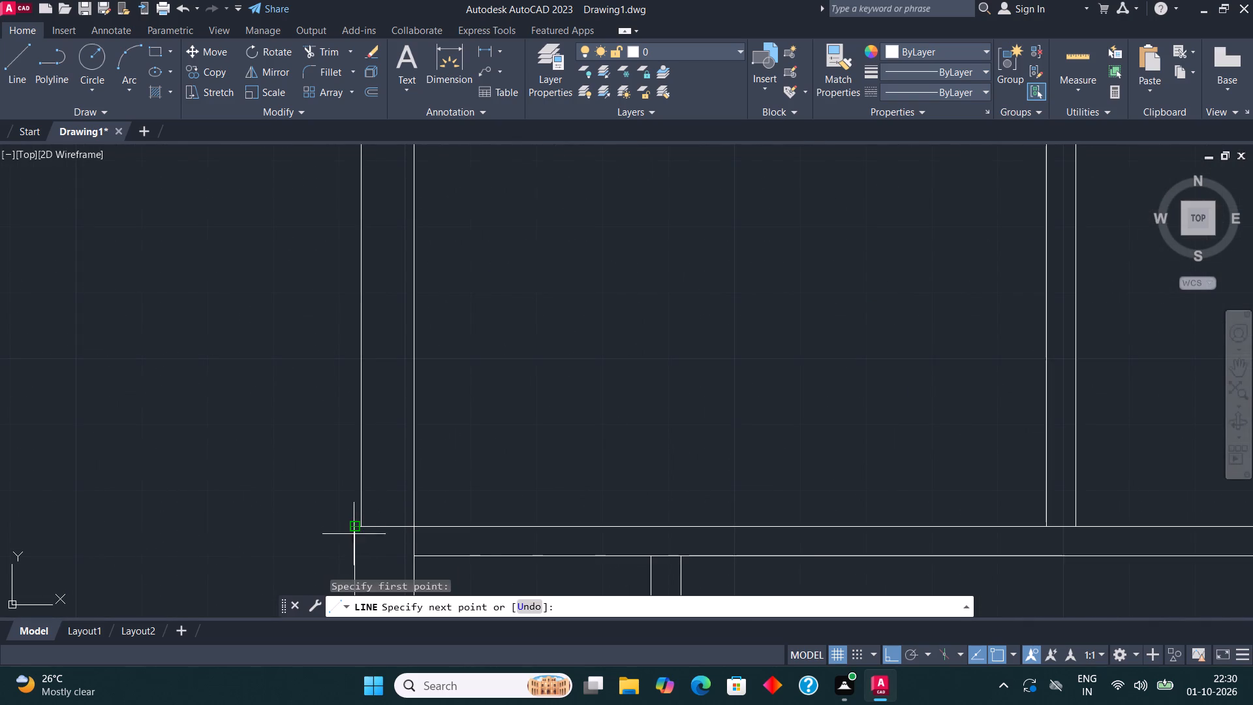
scroll(354, 536, "down", 2)
middle_click_drag(315, 206, 323, 479)
scroll(352, 411, "up", 1)
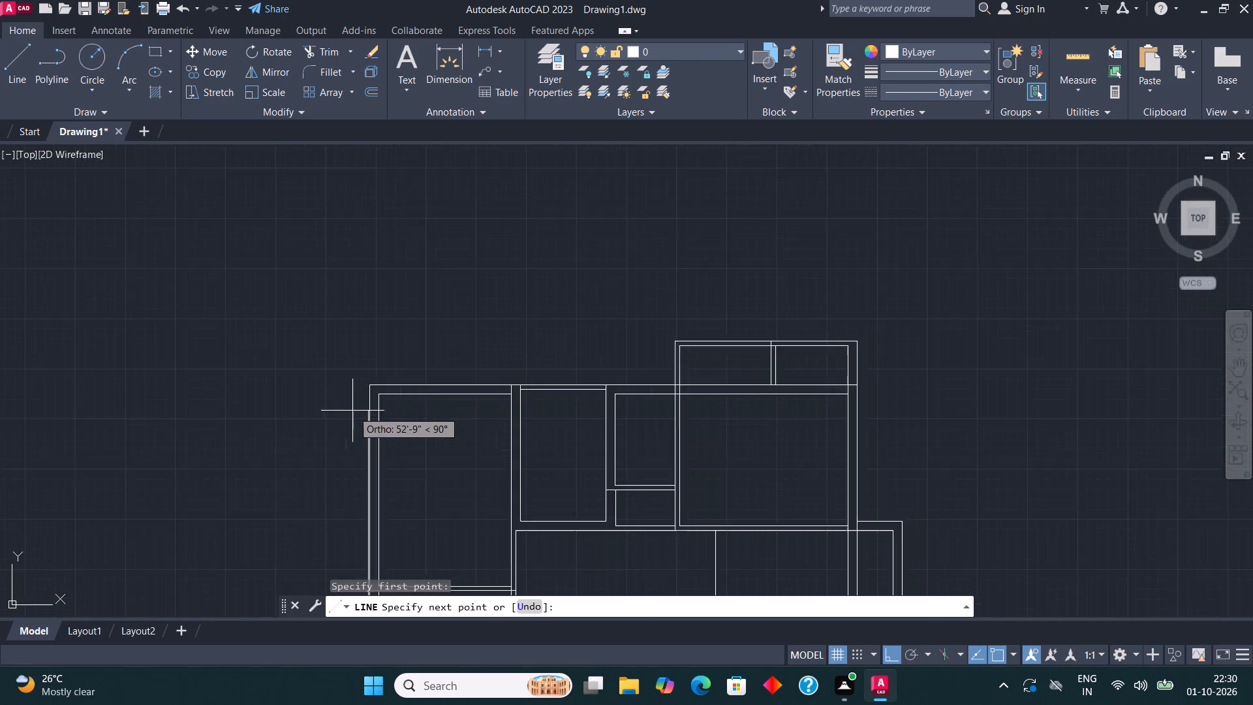
scroll(352, 411, "up", 3)
scroll(390, 306, "up", 2)
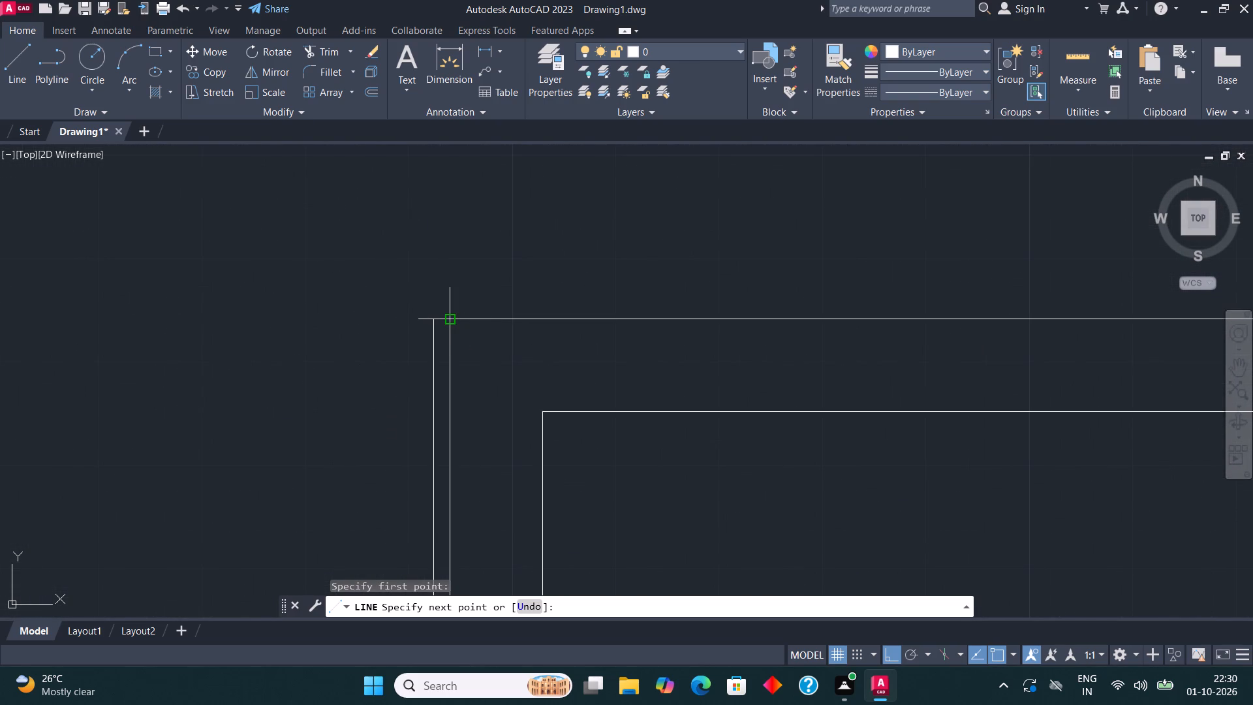
left_click(434, 324)
left_click(461, 317)
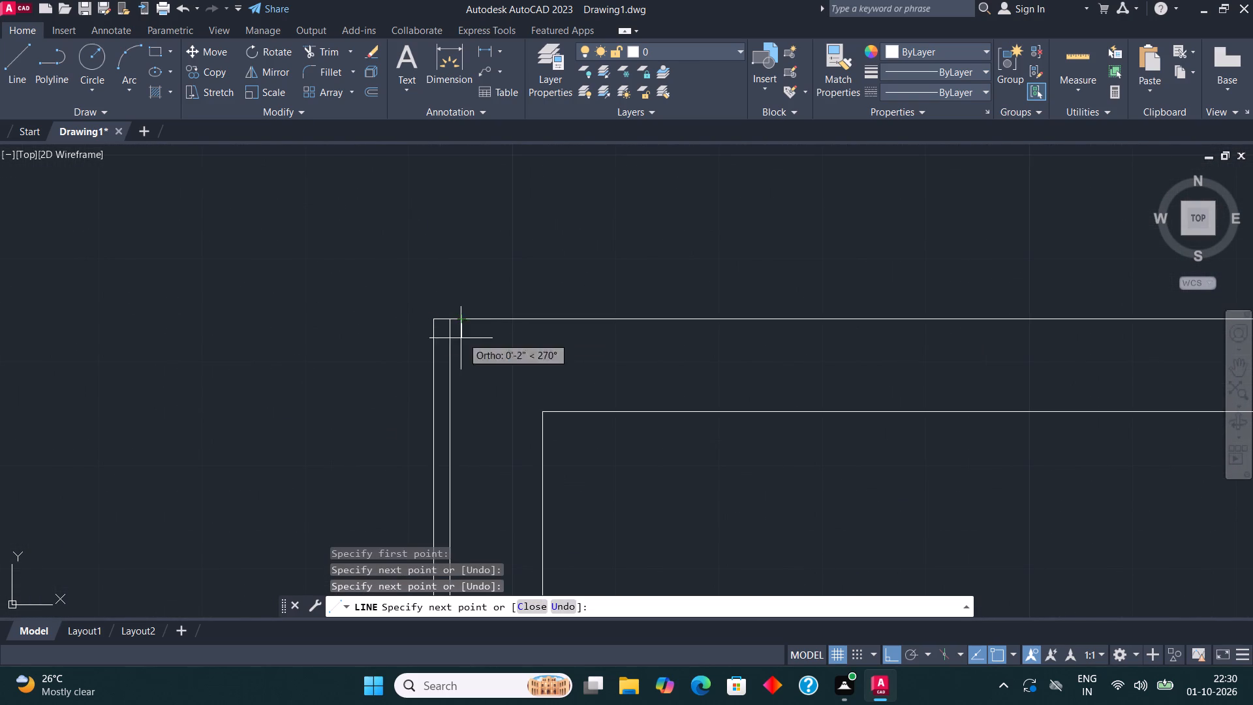
scroll(446, 336, "down", 2)
key("space")
Erase the old outer left wall lines of the top-left room and the small room below it.
left_click(446, 352)
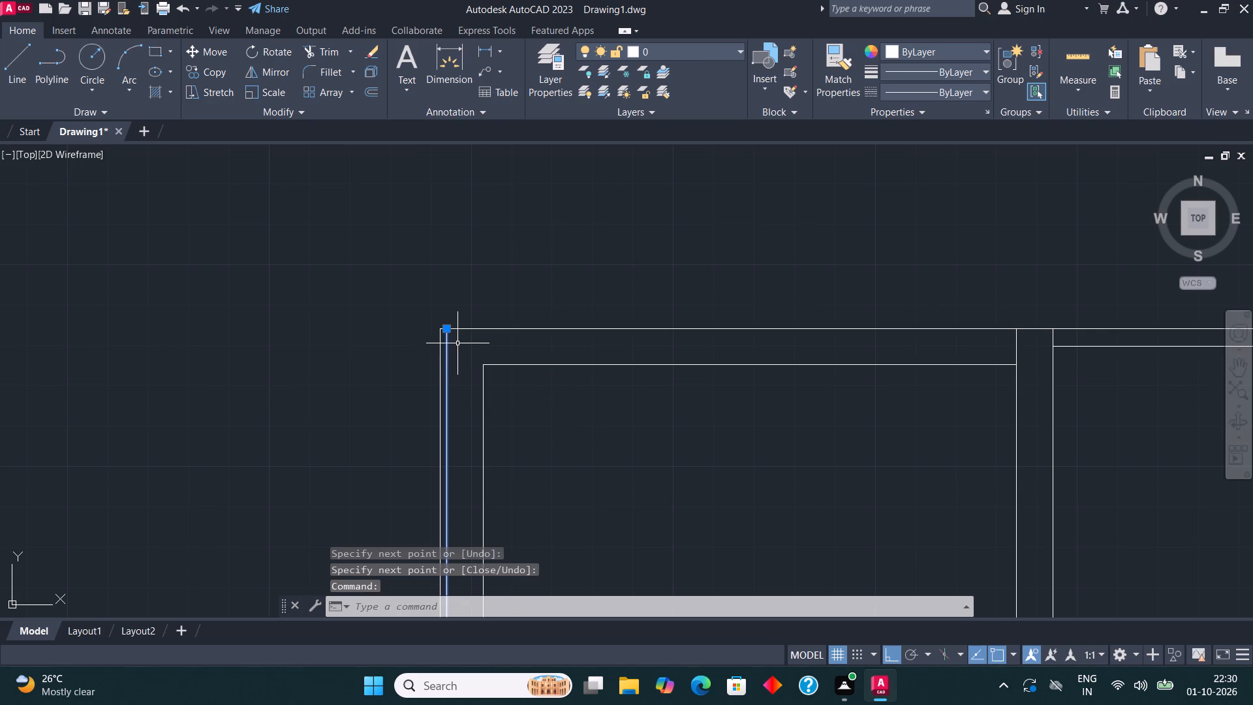
key("Delete")
middle_click_drag(464, 308, 456, 83)
scroll(460, 281, "down", 3)
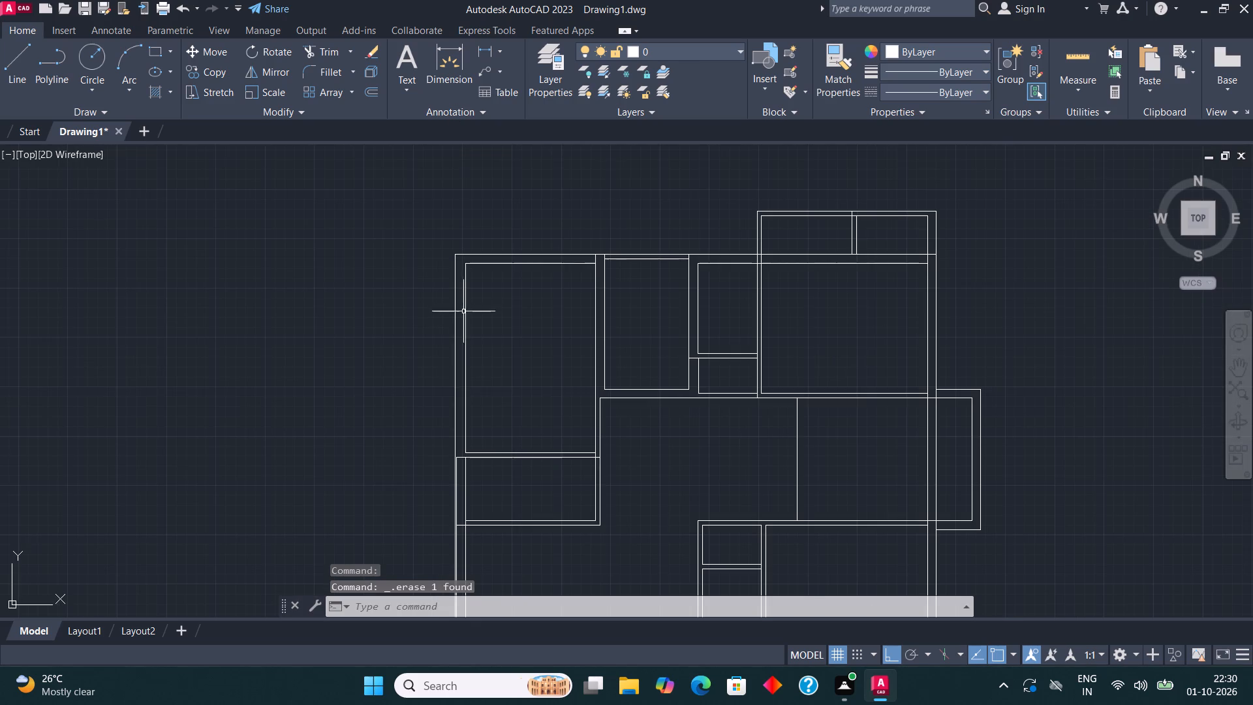
scroll(454, 479, "up", 2)
left_click(455, 456)
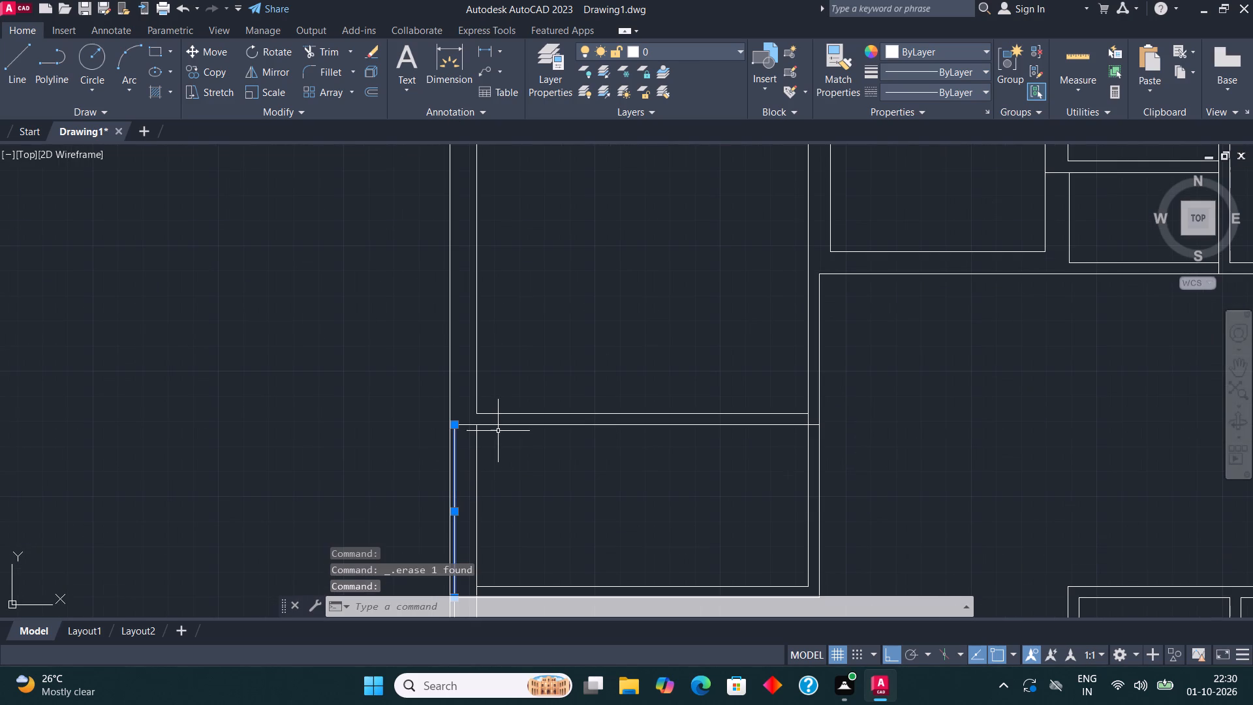
key("Delete")
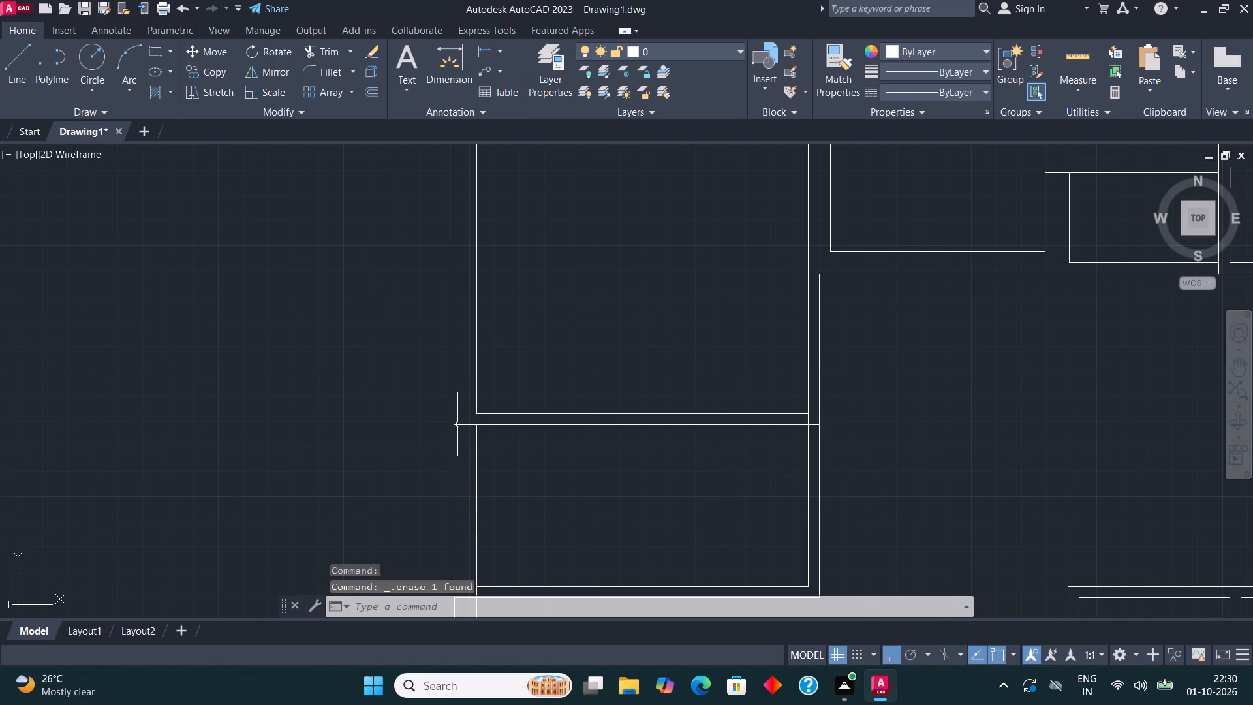
Replace the small room's top line with one running only from its inner left wall line to its inner right wall line.
left_click(457, 426)
key("Delete")
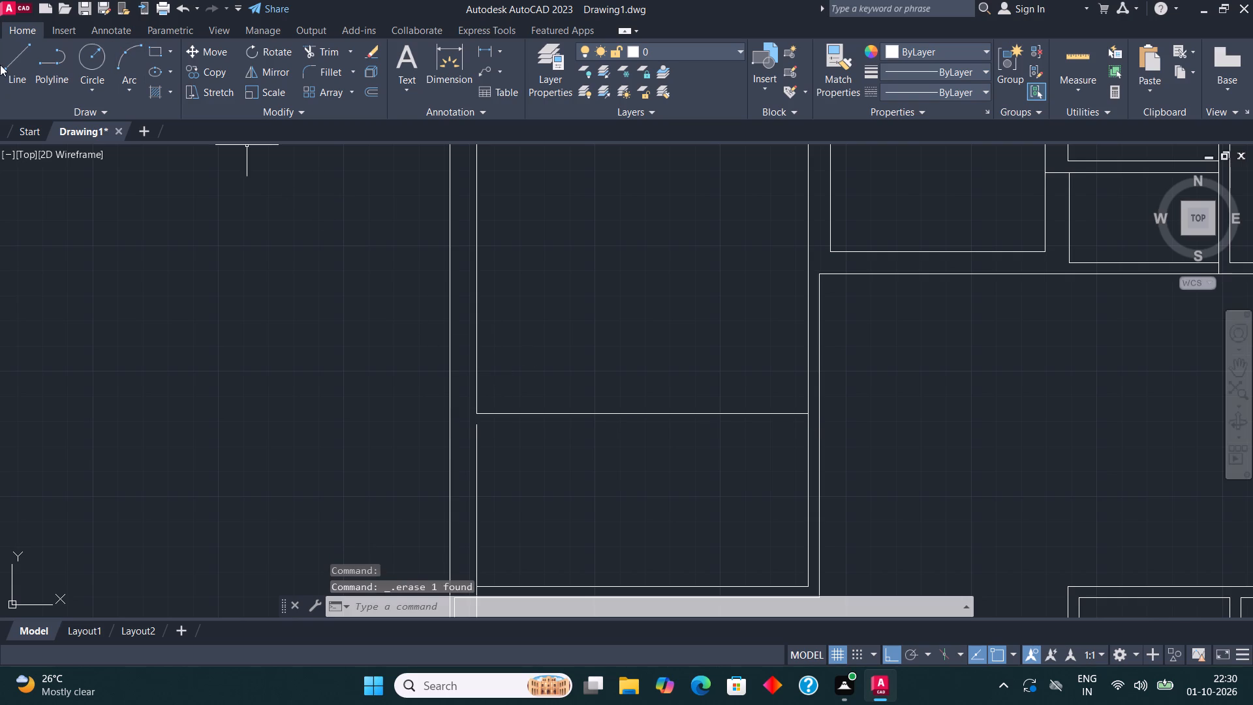
left_click(0, 65)
left_click(3, 65)
left_click(480, 430)
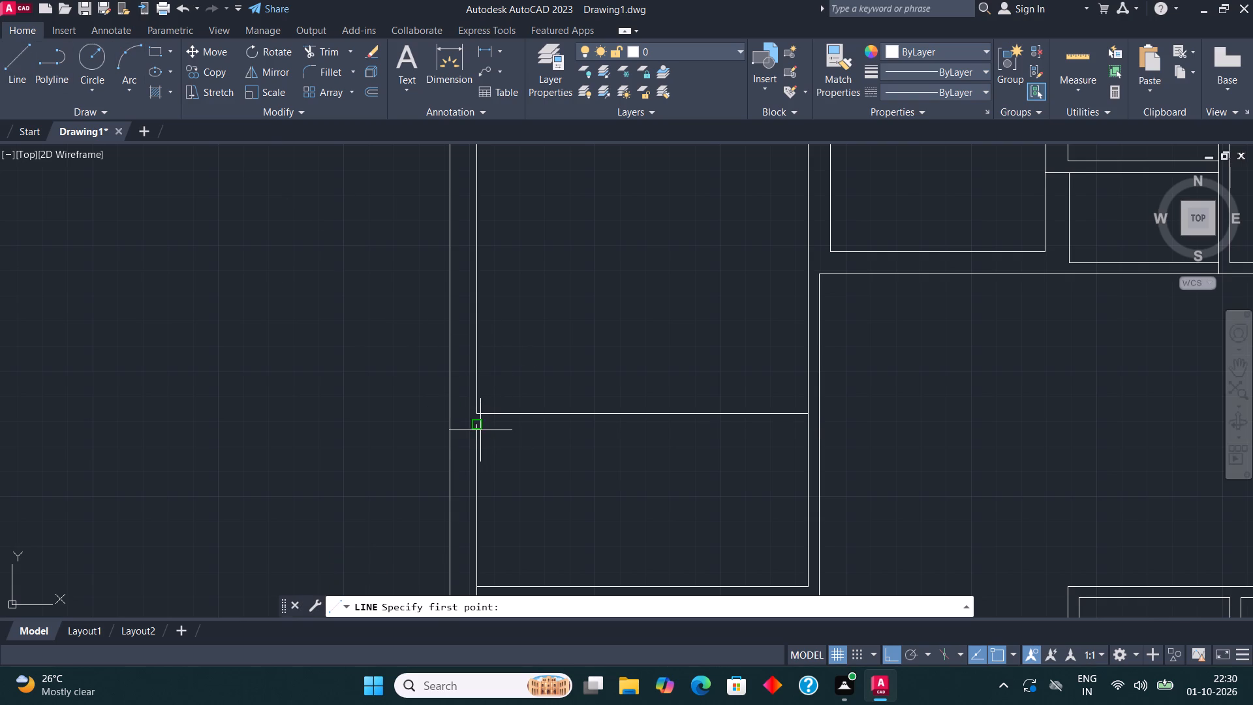
left_click(803, 430)
key("Delete")
middle_click_drag(706, 433, 606, 272)
scroll(493, 304, "down", 3)
scroll(505, 319, "up", 2)
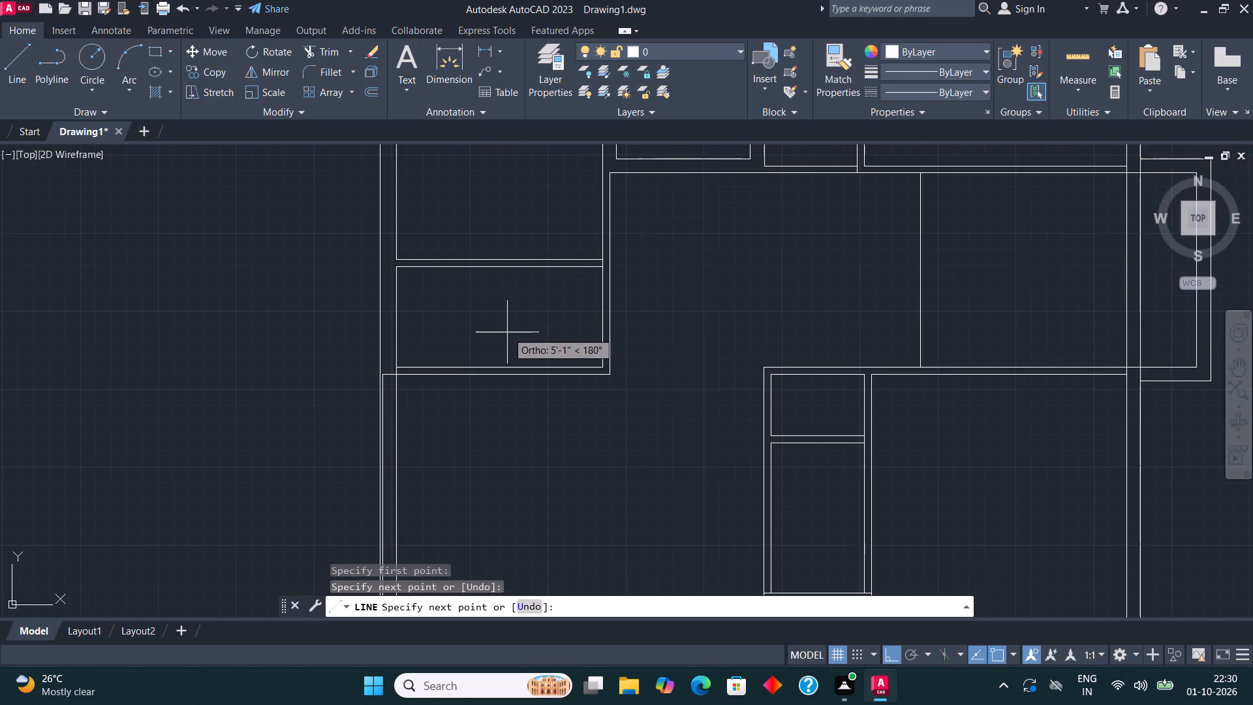
key("Escape")
Erase the old outer left wall line running down the open area below the small room.
scroll(417, 377, "up", 2)
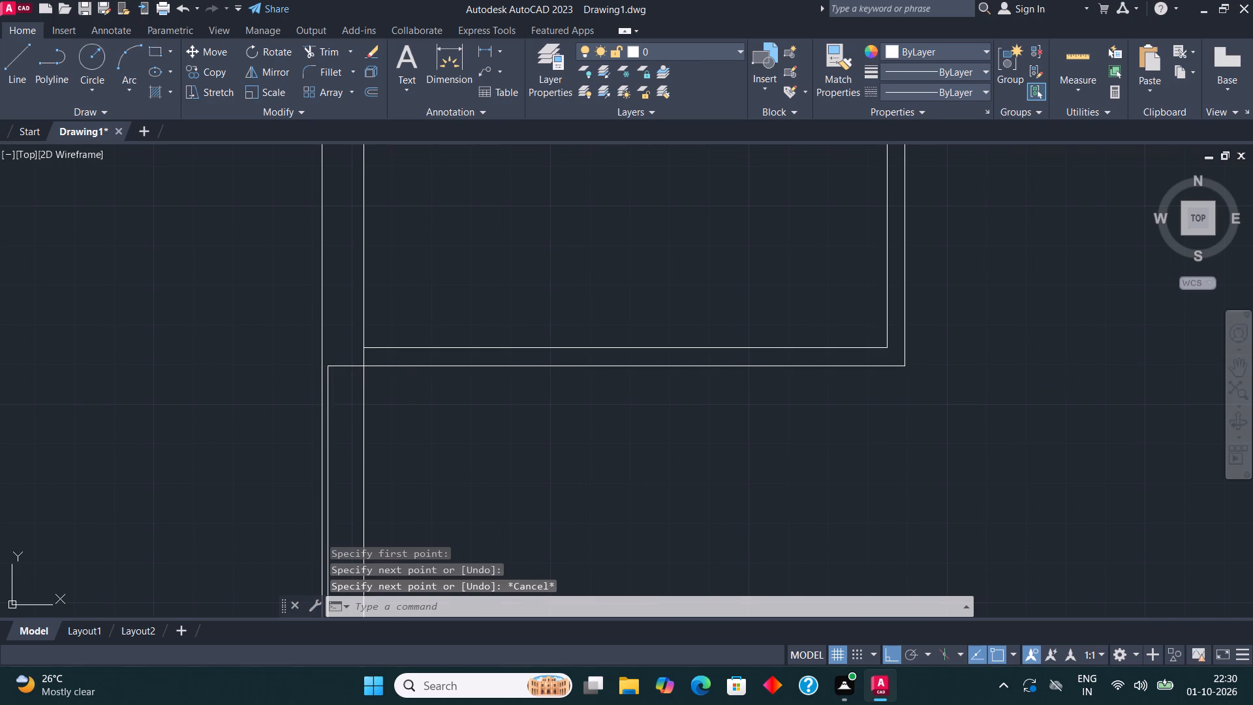
left_click(330, 380)
left_click(326, 372)
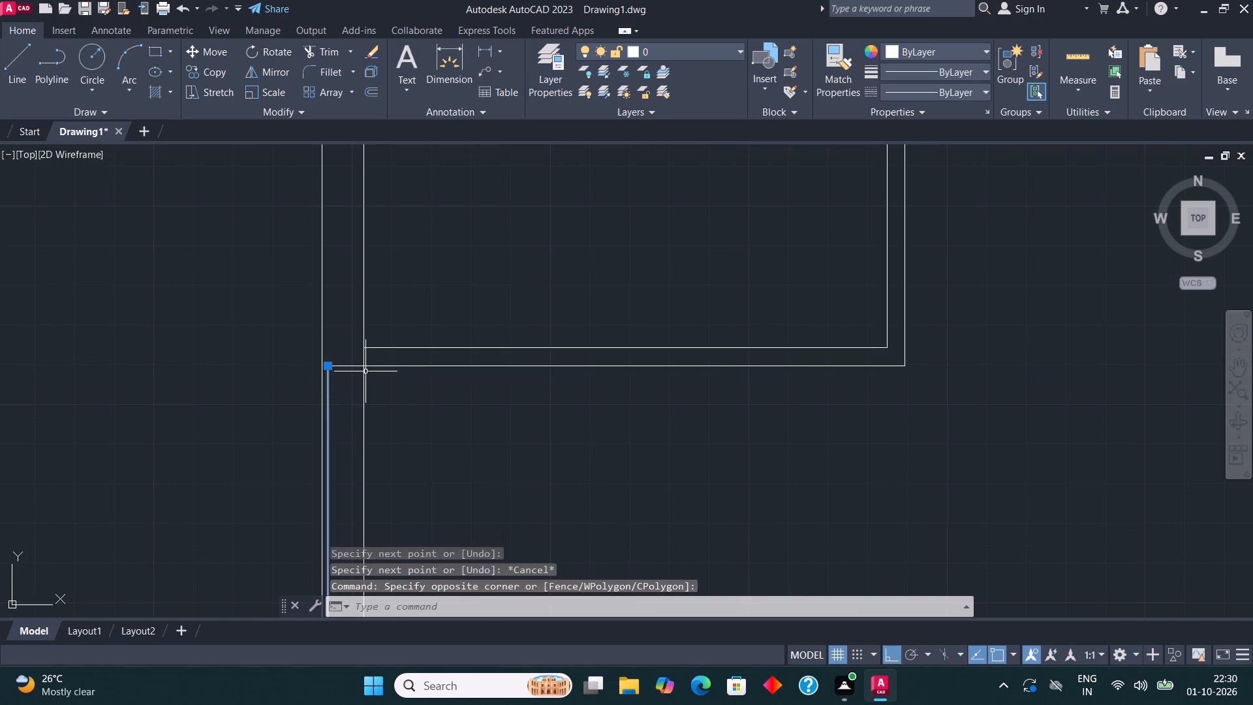
key("Delete")
Shorten the small room's outer bottom line by stretching its left end to the inner left wall line.
left_click(359, 366)
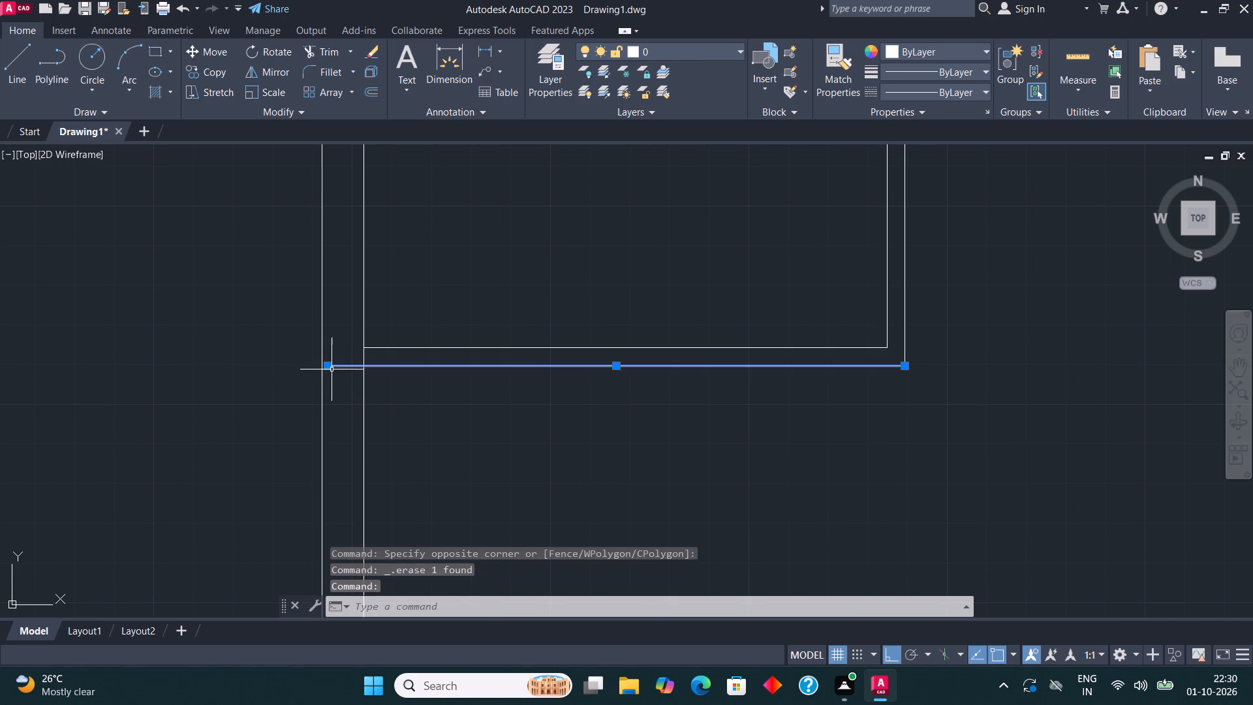
left_click(330, 369)
left_click(362, 368)
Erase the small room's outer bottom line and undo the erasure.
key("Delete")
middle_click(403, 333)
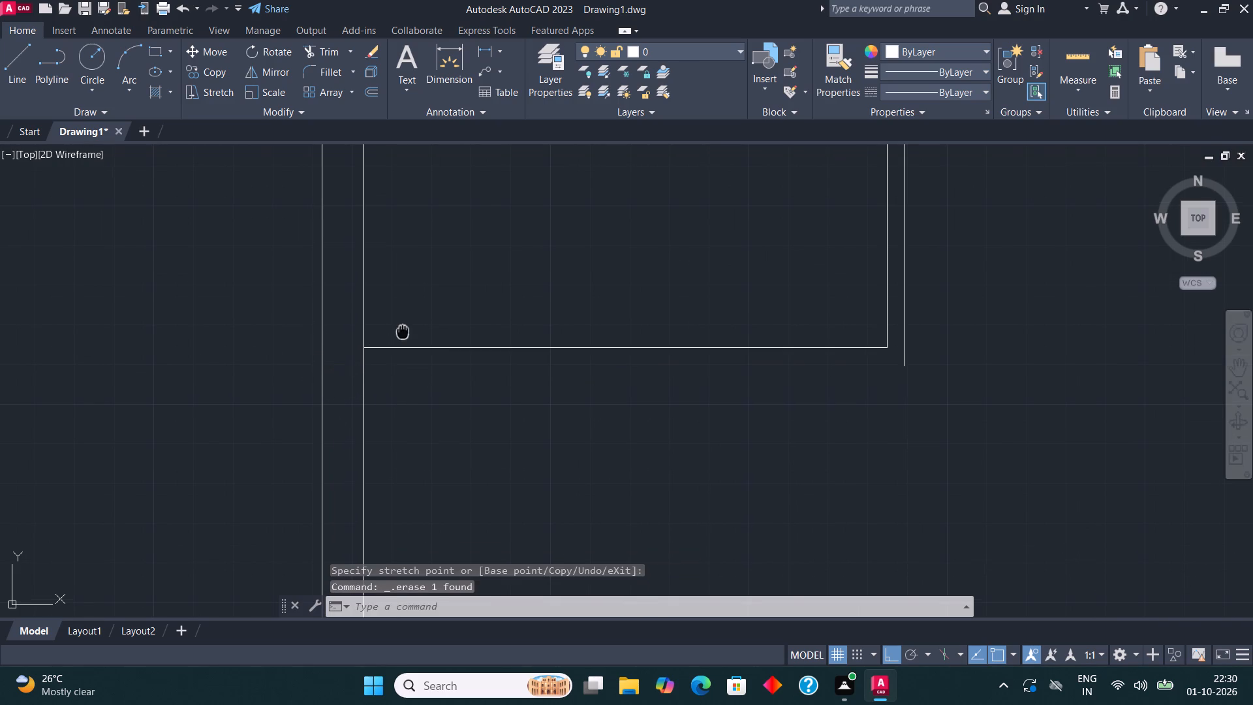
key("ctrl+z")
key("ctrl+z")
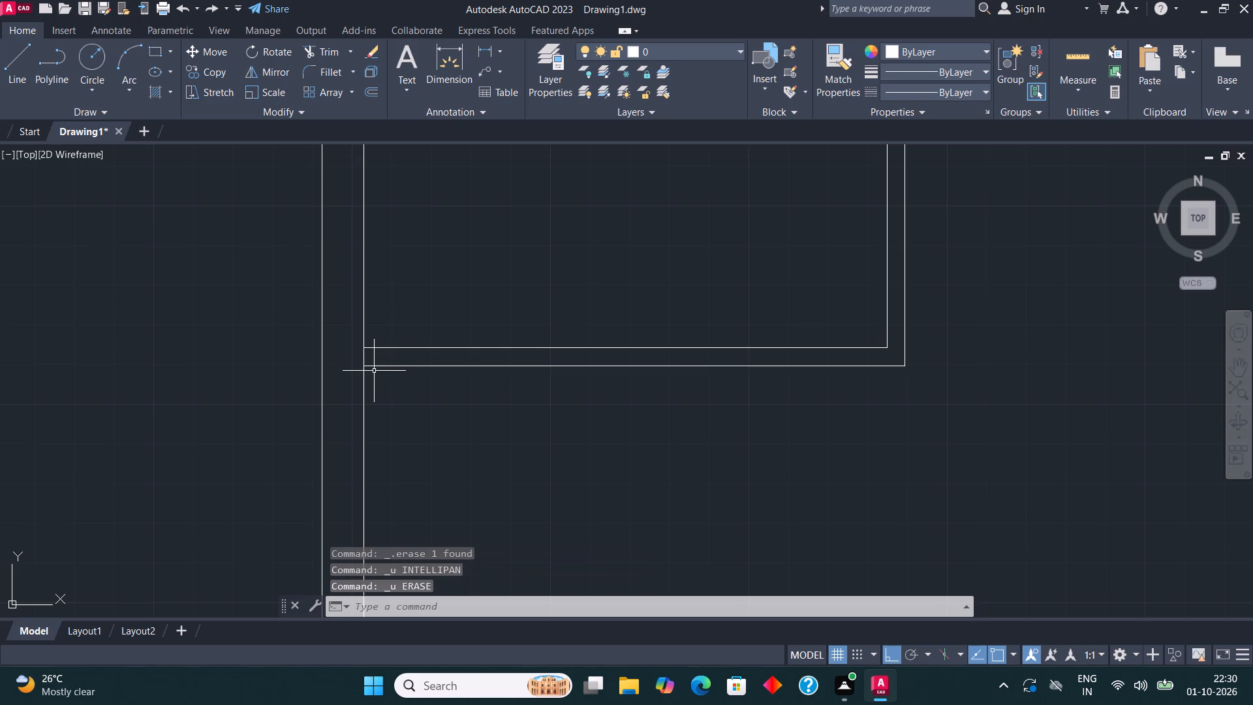
Erase the old outer left wall line of the lower-left rooms beneath the open area.
scroll(391, 319, "down", 4)
scroll(388, 478, "up", 3)
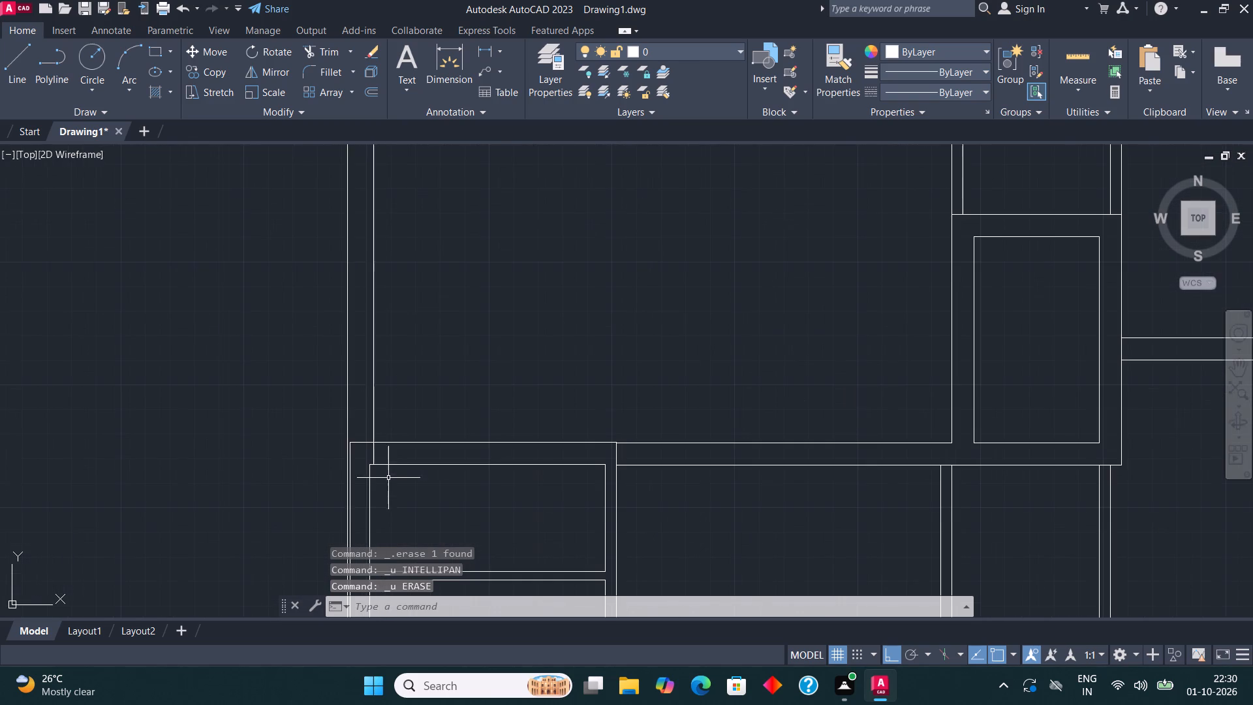
left_click(350, 469)
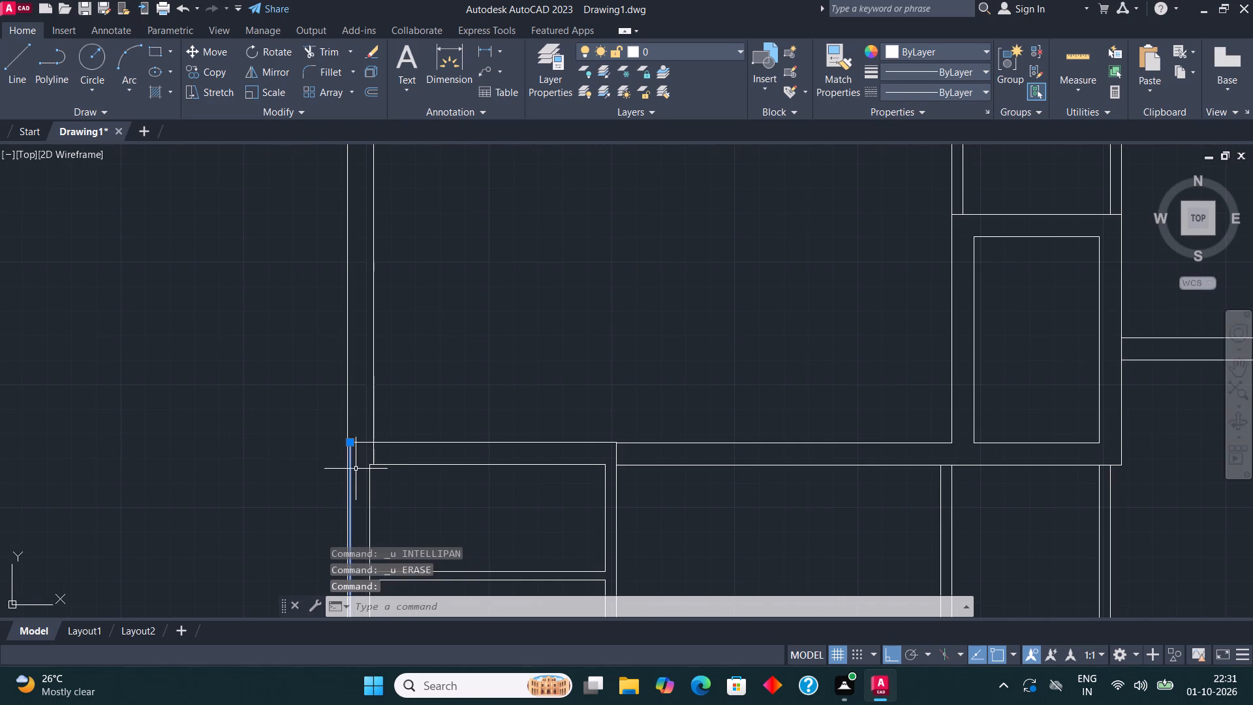
key("Delete")
Draw a short horizontal line extending the lower-left room's outer top line to the new continuous outer left wall.
middle_click_drag(426, 403, 458, 337)
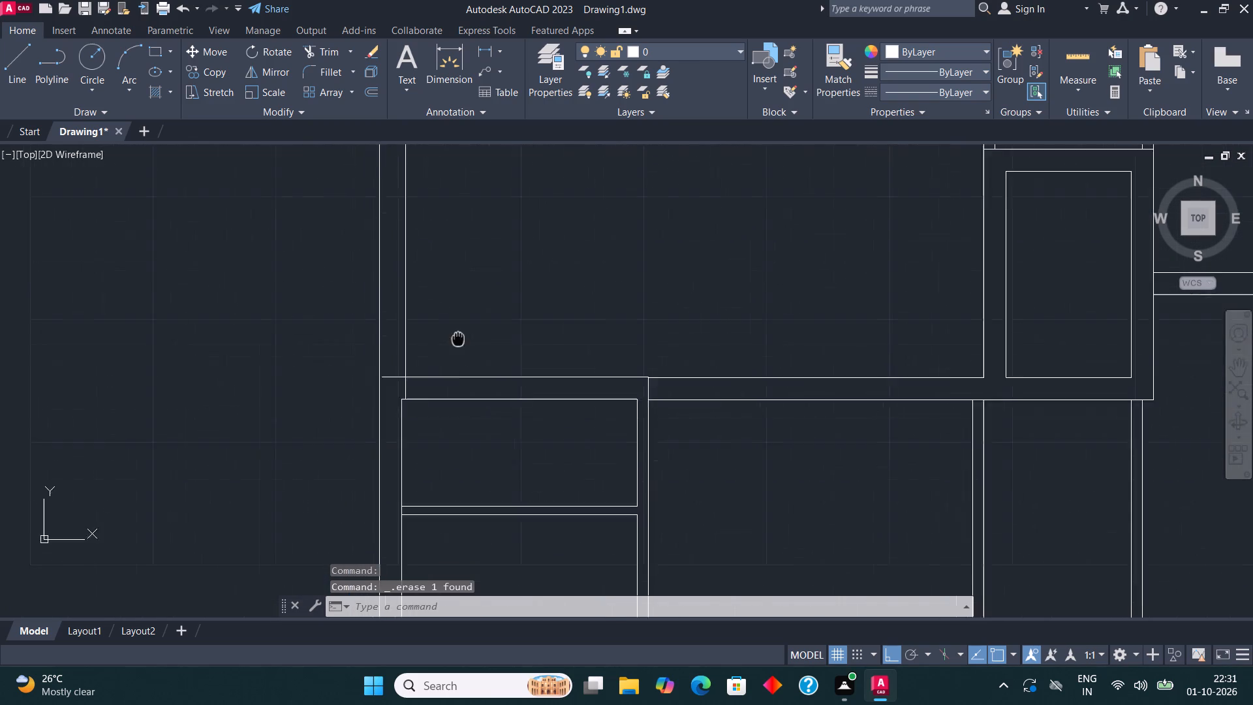
middle_click_drag(458, 337, 455, 204)
scroll(424, 271, "down", 3)
middle_click_drag(423, 273, 426, 351)
scroll(425, 351, "up", 4)
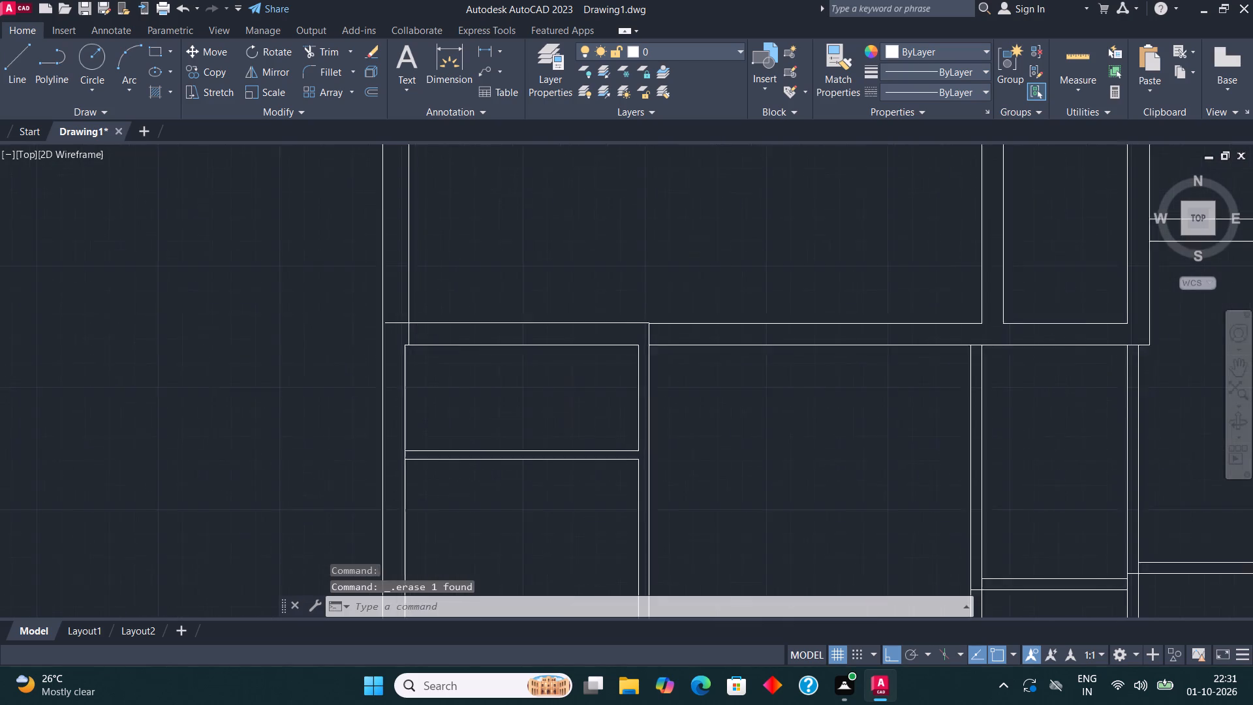
left_click(14, 61)
scroll(313, 304, "up", 2)
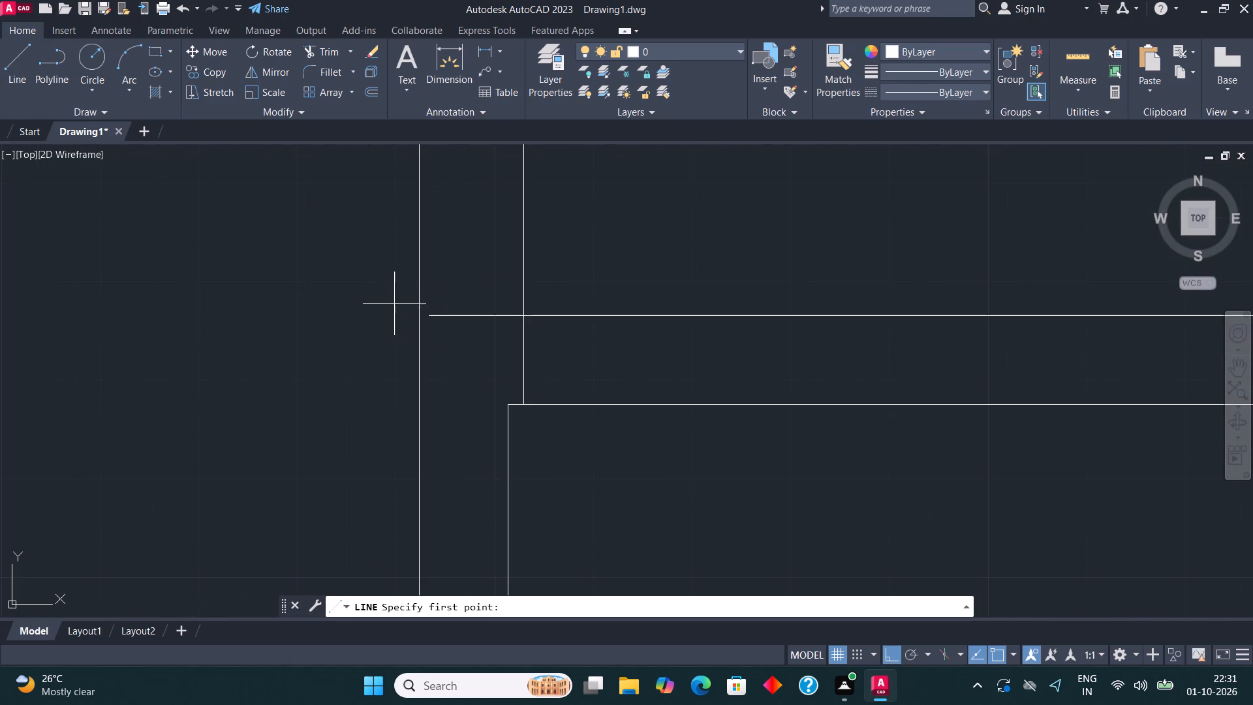
left_click(432, 315)
left_click(418, 310)
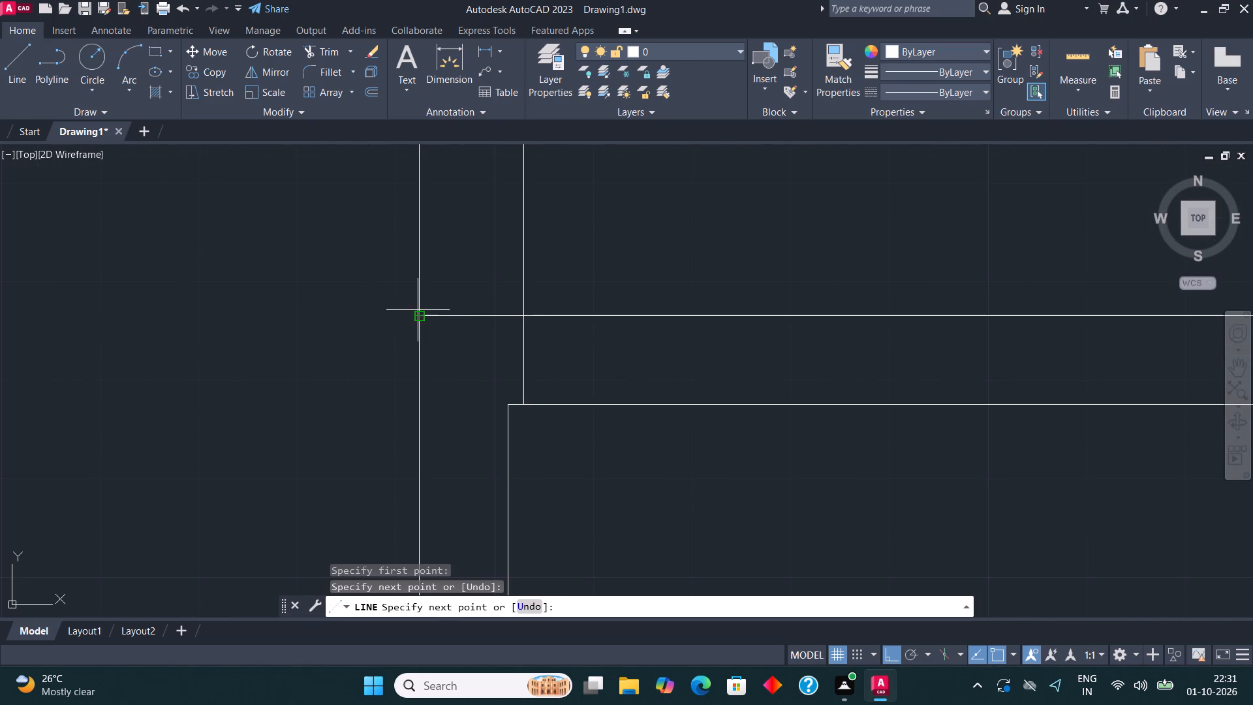
key("Escape")
Examine the left wall and its junctions along the open area and the lower rooms.
middle_click_drag(400, 309, 327, 421)
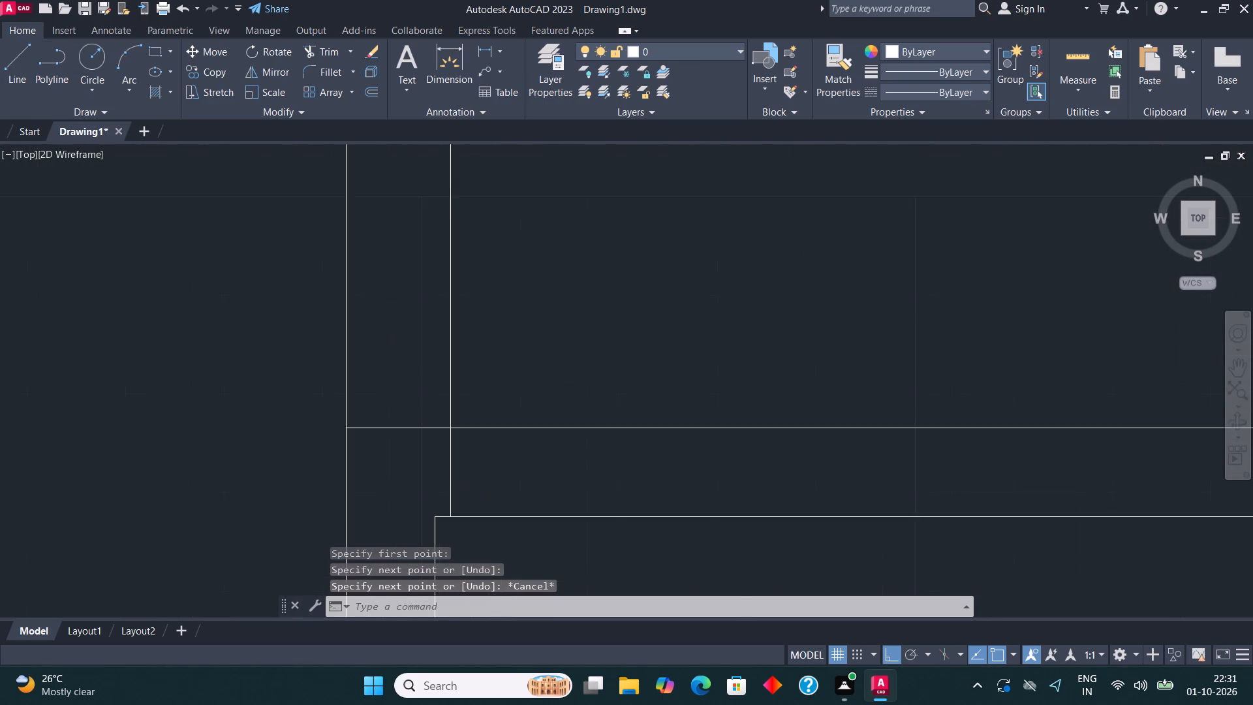
scroll(327, 421, "down", 3)
middle_click_drag(362, 373, 377, 448)
scroll(379, 437, "down", 1)
middle_click_drag(397, 348, 410, 447)
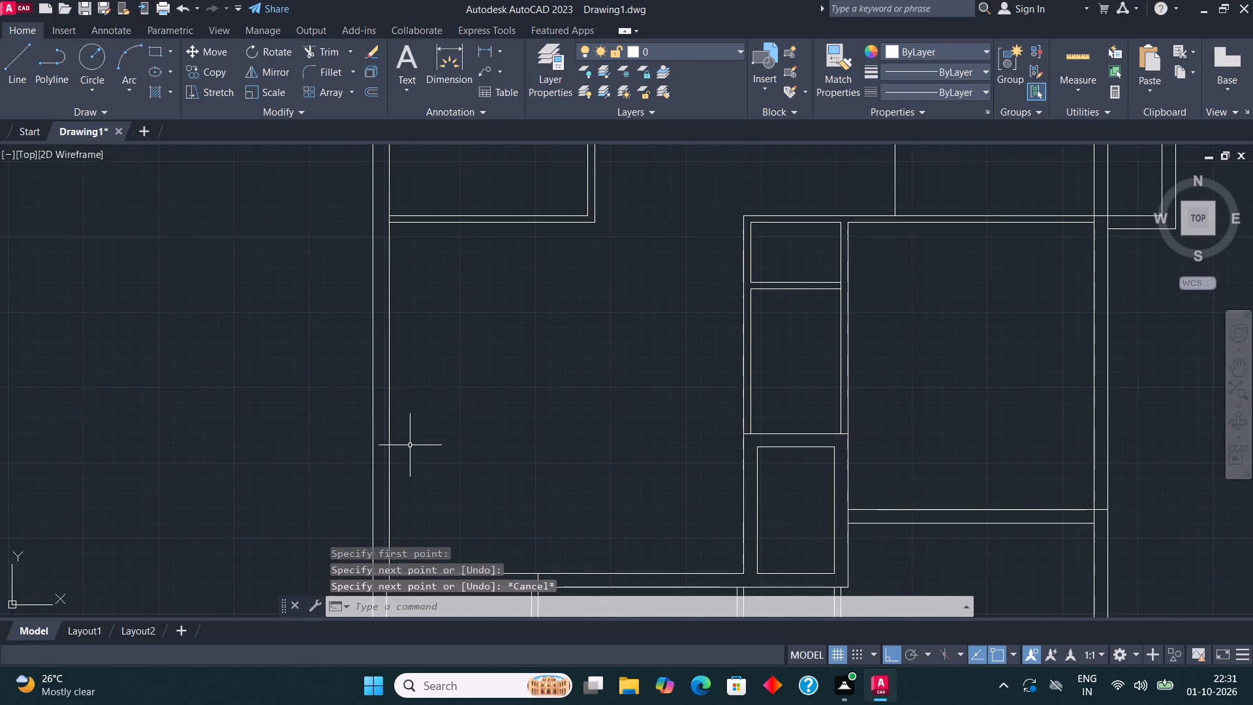
scroll(410, 444, "down", 3)
middle_click_drag(412, 330, 414, 359)
scroll(409, 350, "up", 1)
scroll(409, 318, "down", 3)
scroll(412, 392, "up", 4)
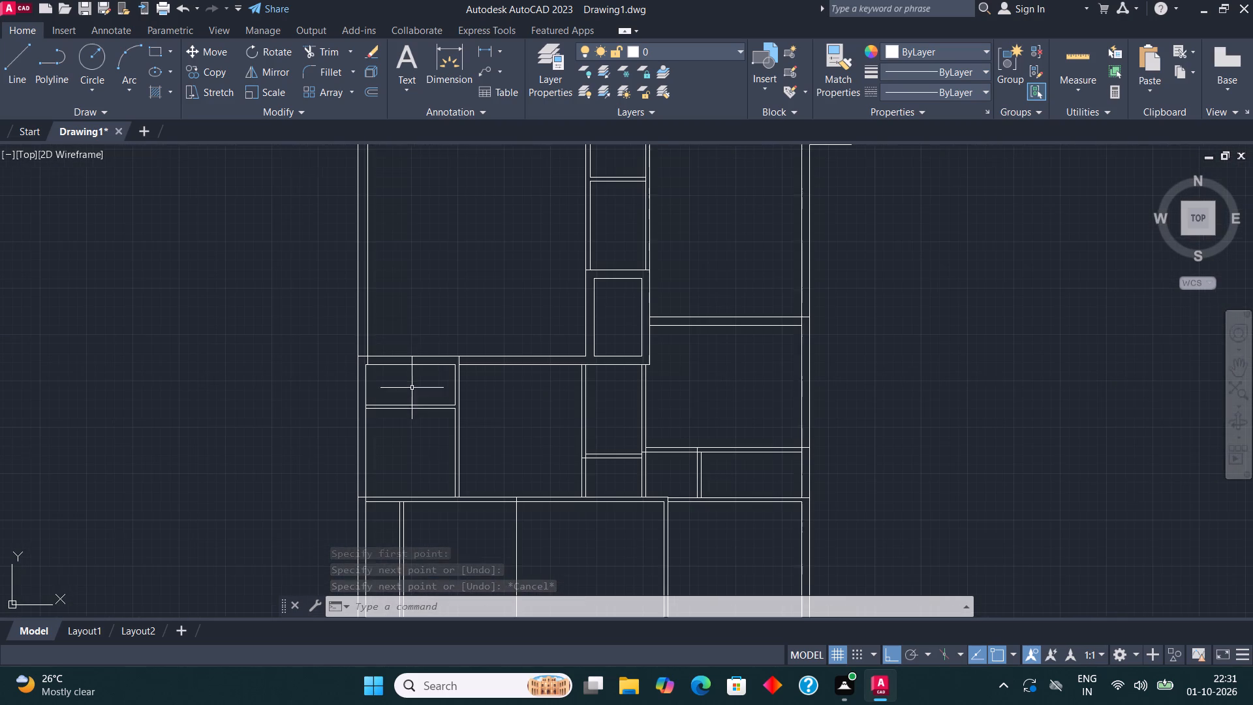
Move the open area's inner left wall line so its lower end aligns with the inner left wall of the room below.
left_click(365, 322)
scroll(375, 364, "up", 3)
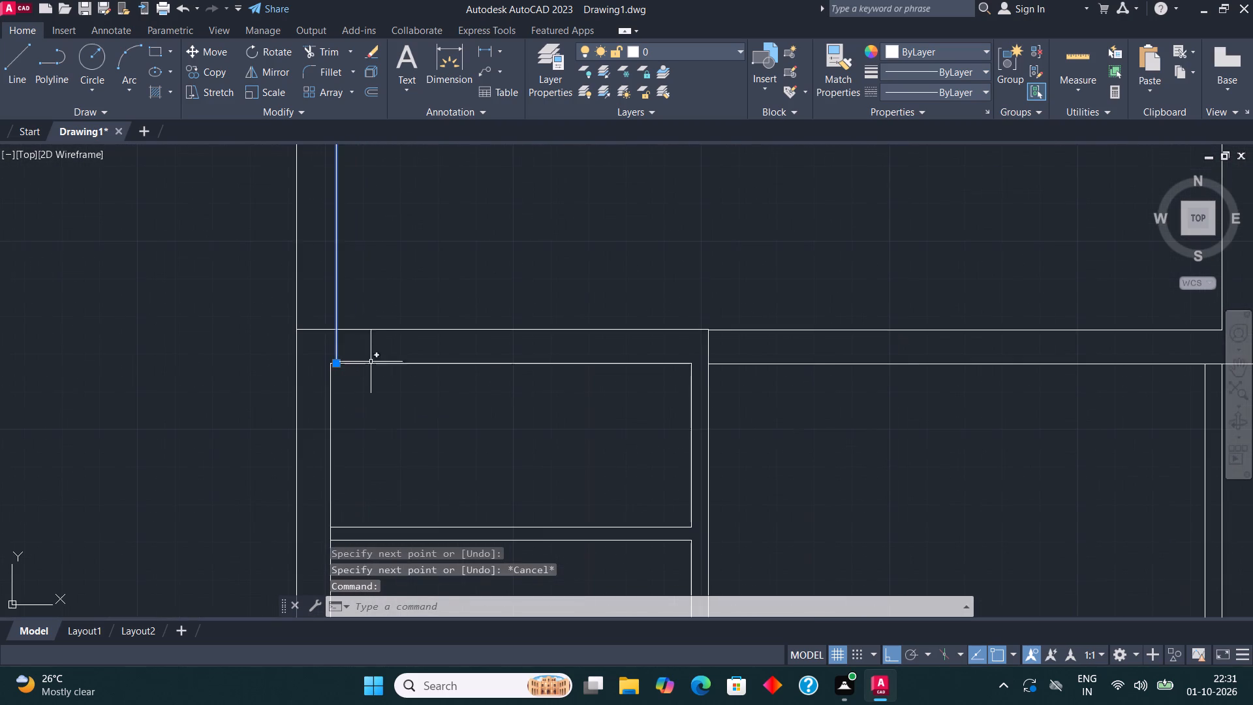
left_click(202, 46)
middle_click_drag(273, 307, 343, 407)
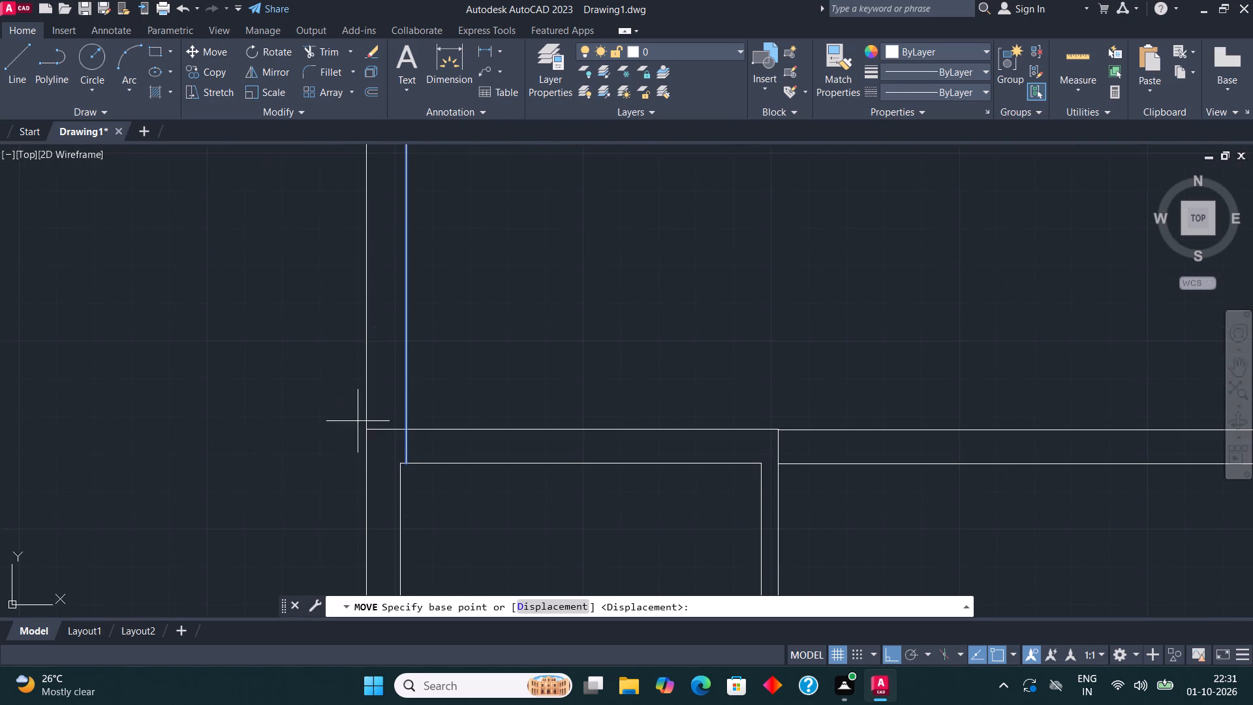
scroll(374, 444, "up", 2)
left_click(450, 495)
left_click(431, 496)
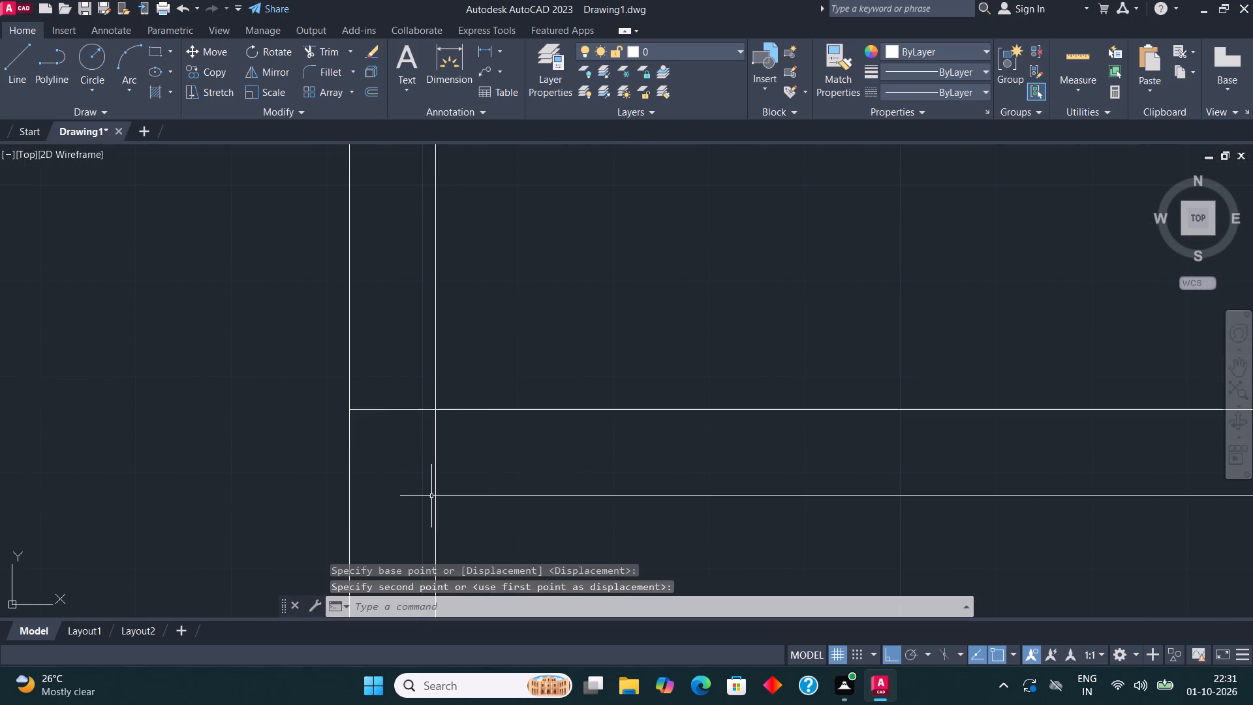
Fillet the open area's inner left wall line with the upper small room's outer bottom line into a clean corner.
scroll(327, 484, "down", 9)
middle_click_drag(369, 330, 372, 354)
scroll(338, 463, "up", 2)
scroll(305, 374, "up", 3)
scroll(394, 317, "up", 2)
scroll(392, 317, "down", 4)
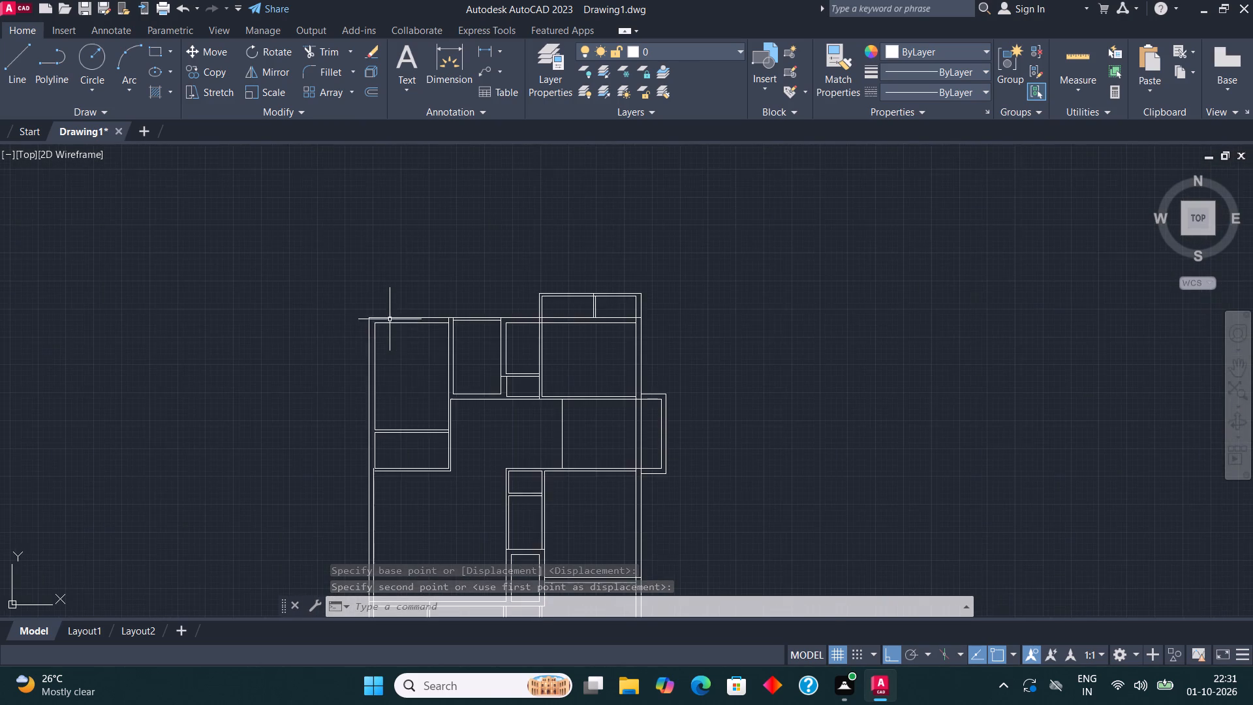
scroll(374, 445, "up", 2)
scroll(371, 531, "up", 2)
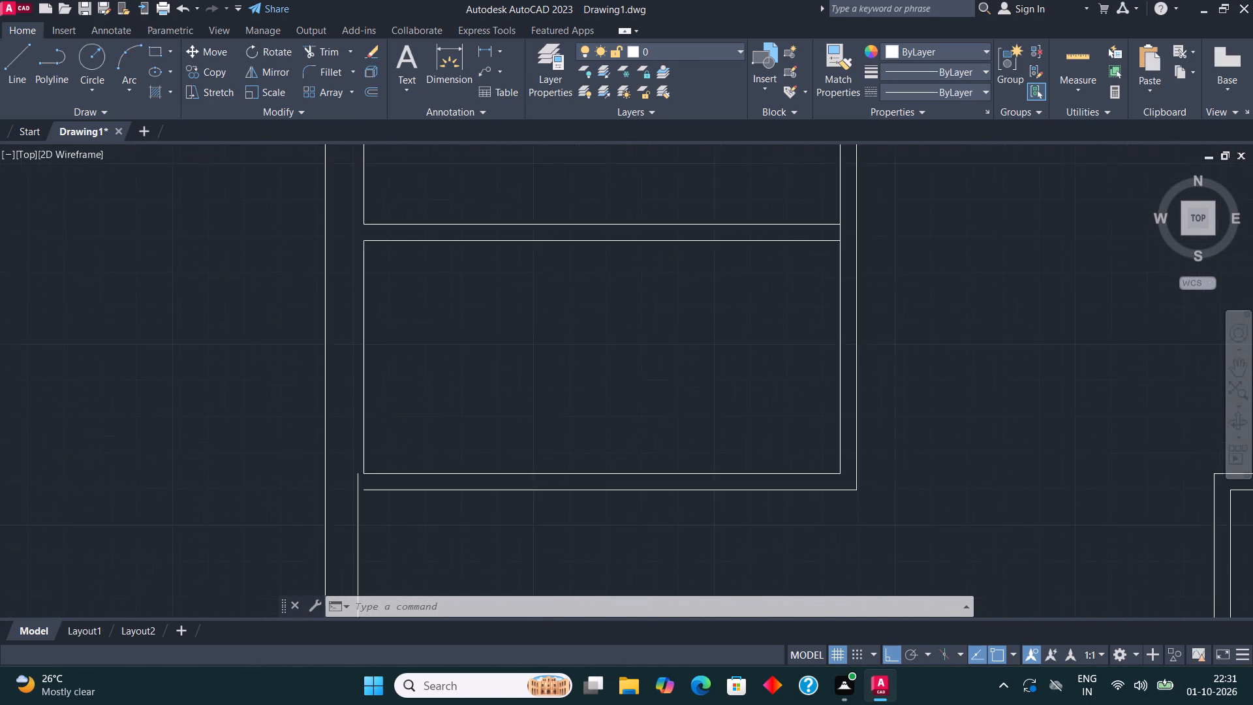
scroll(371, 529, "up", 1)
left_click(333, 76)
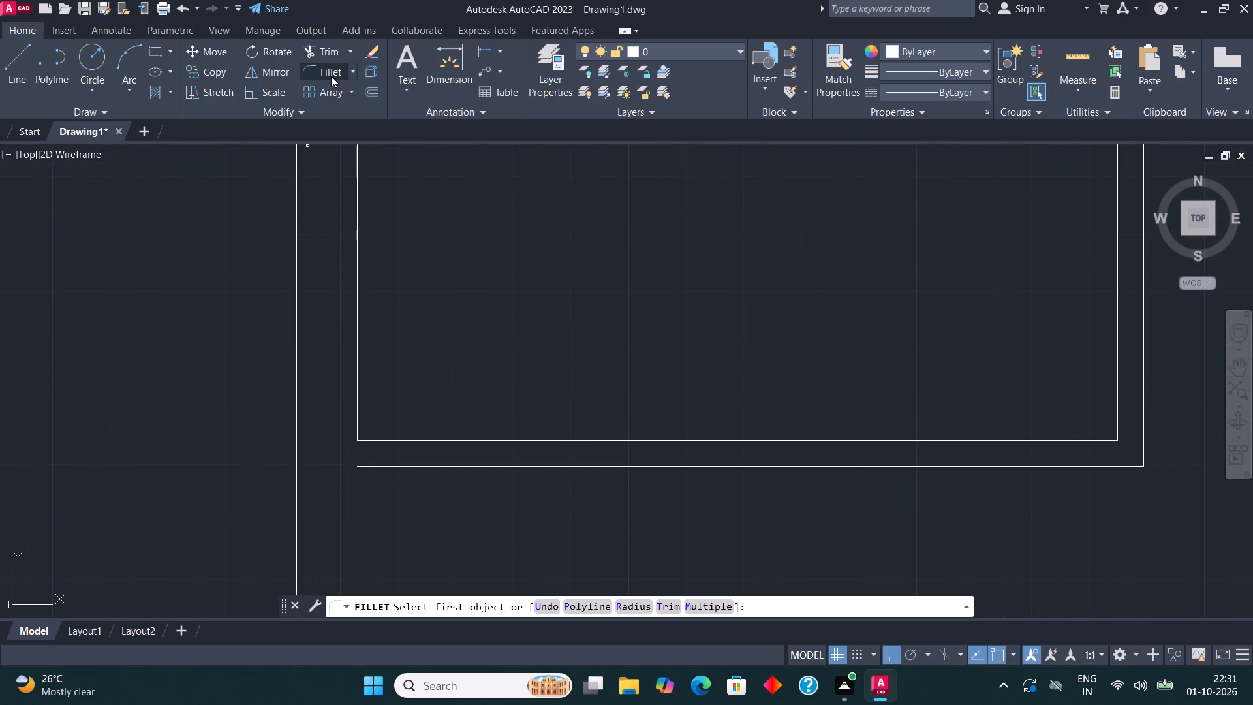
left_click(350, 486)
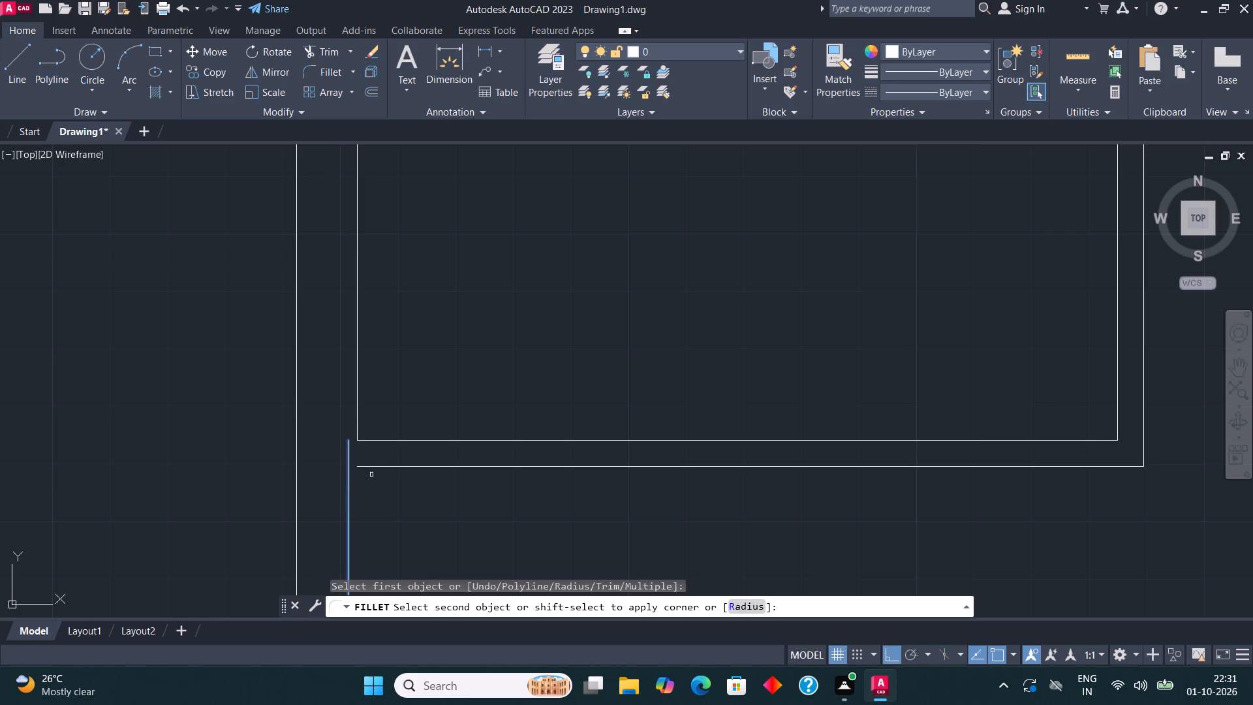
left_click(378, 467)
Examine the overall floor plan after the left wall cleanup.
scroll(338, 463, "down", 3)
middle_click_drag(555, 422, 457, 366)
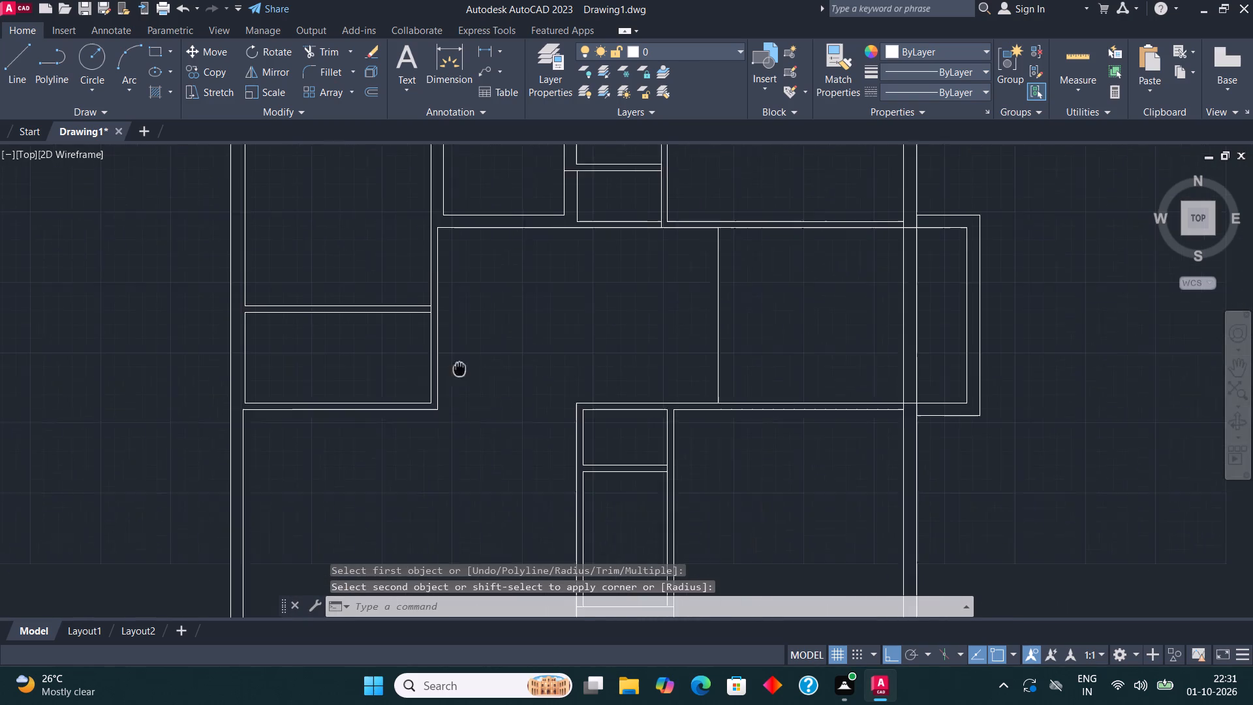
middle_click_drag(457, 366, 454, 363)
scroll(457, 358, "down", 4)
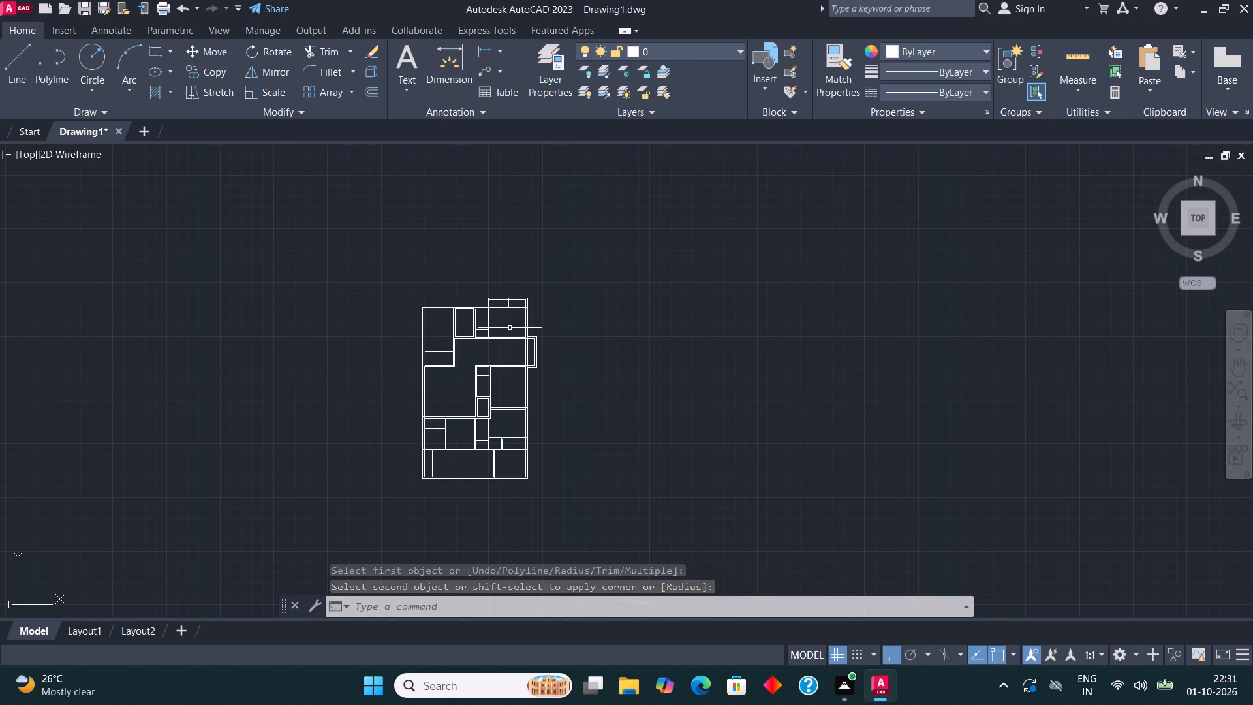
middle_click_drag(481, 379, 520, 397)
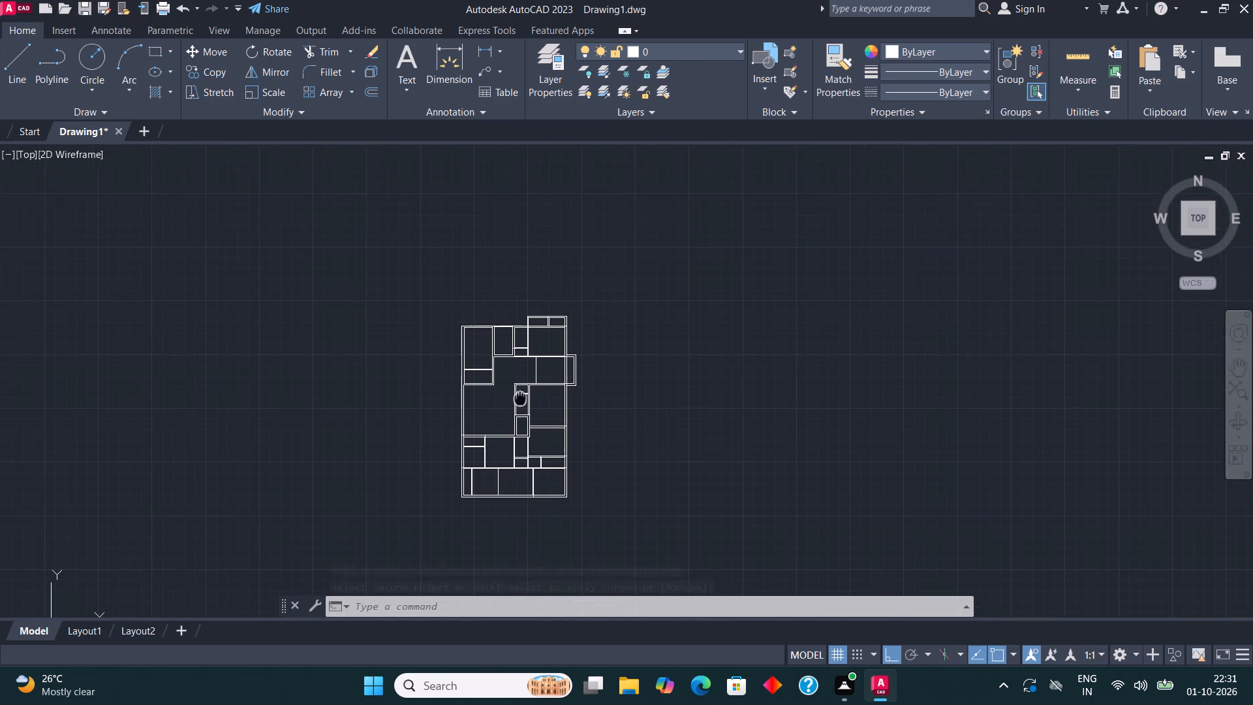
middle_click_drag(520, 397, 527, 409)
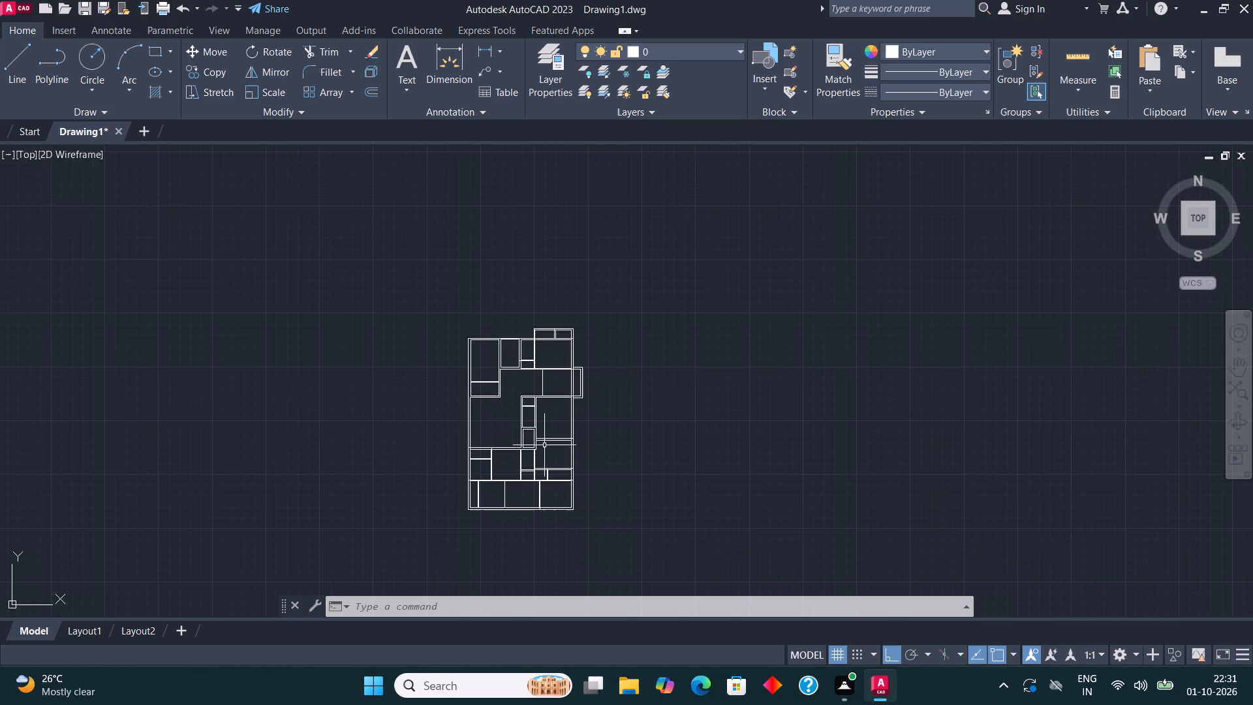
middle_click_drag(538, 378, 543, 383)
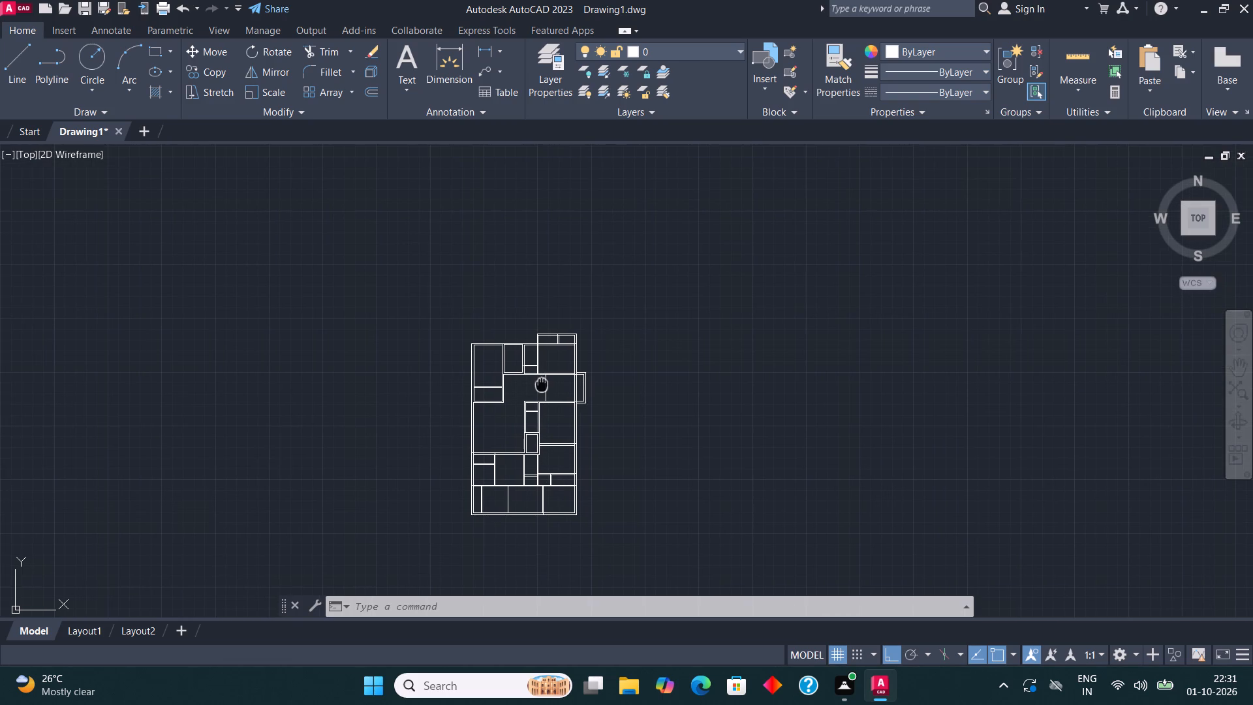
middle_click_drag(543, 383, 551, 307)
scroll(528, 319, "up", 2)
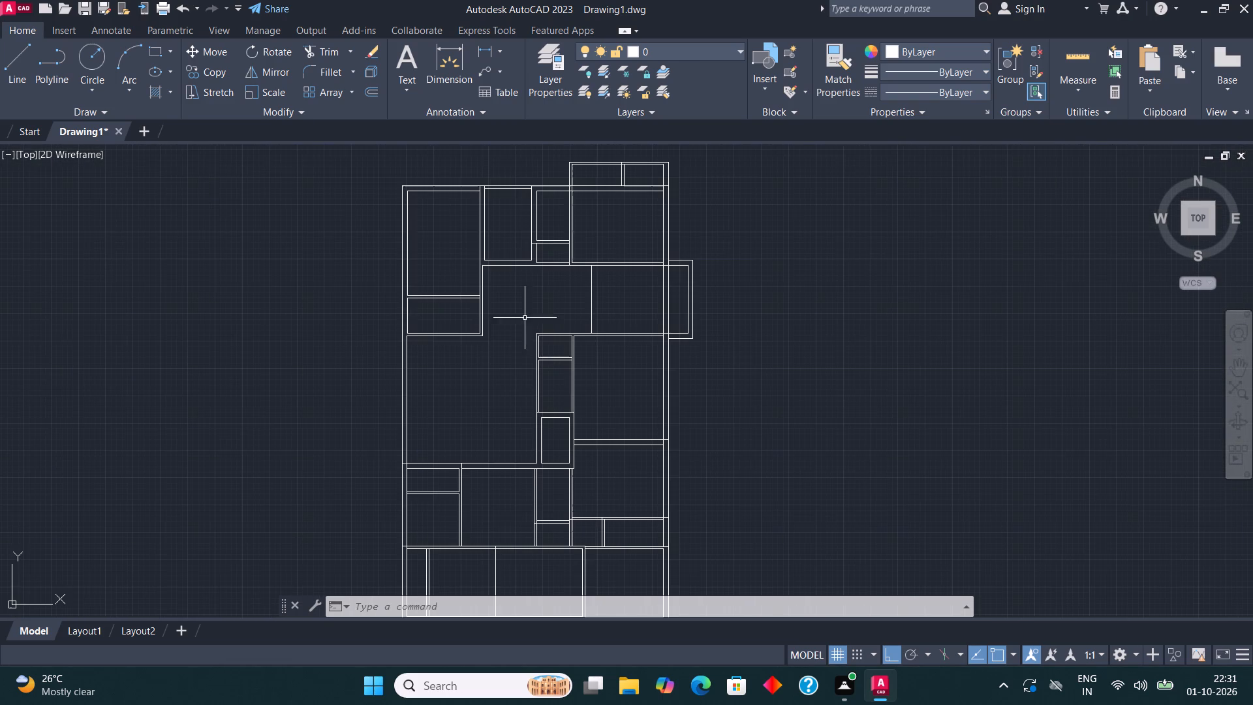
Insert the Door - Imperial, Toilet - Imperial and Vehicles - Imperial blocks from the tool palettes in the empty space west of the plan.
type("TOOL")
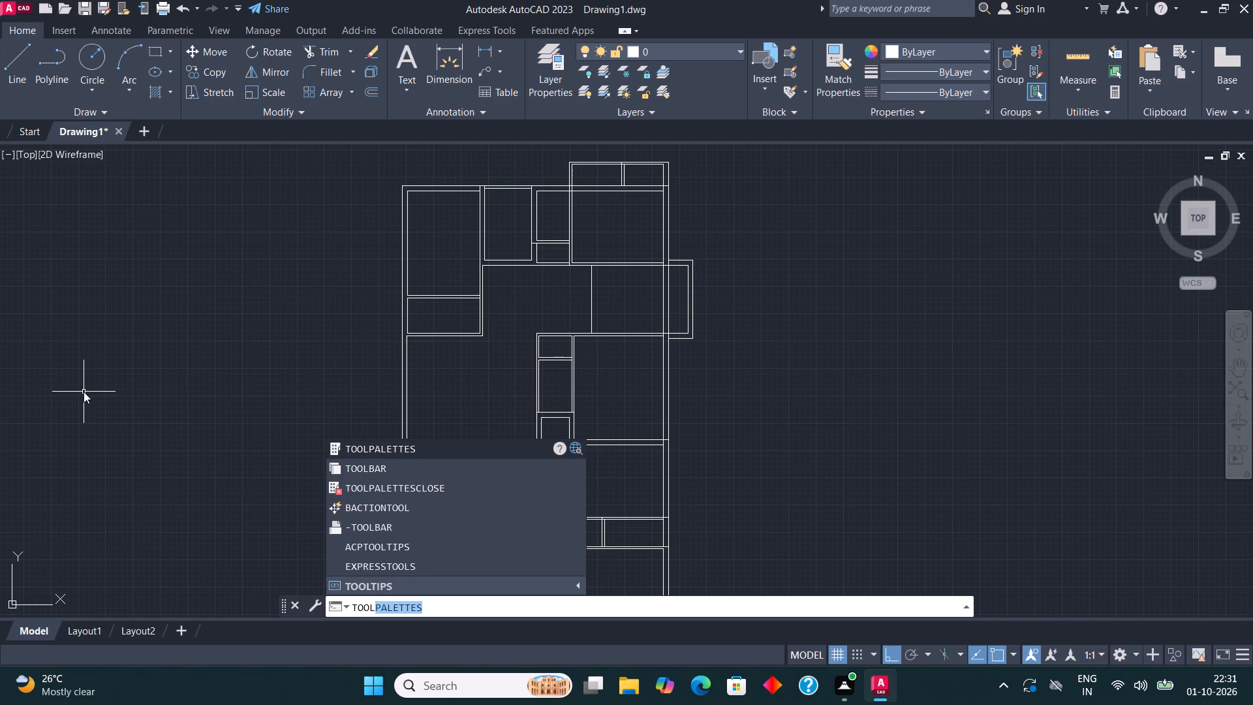
left_click(425, 446)
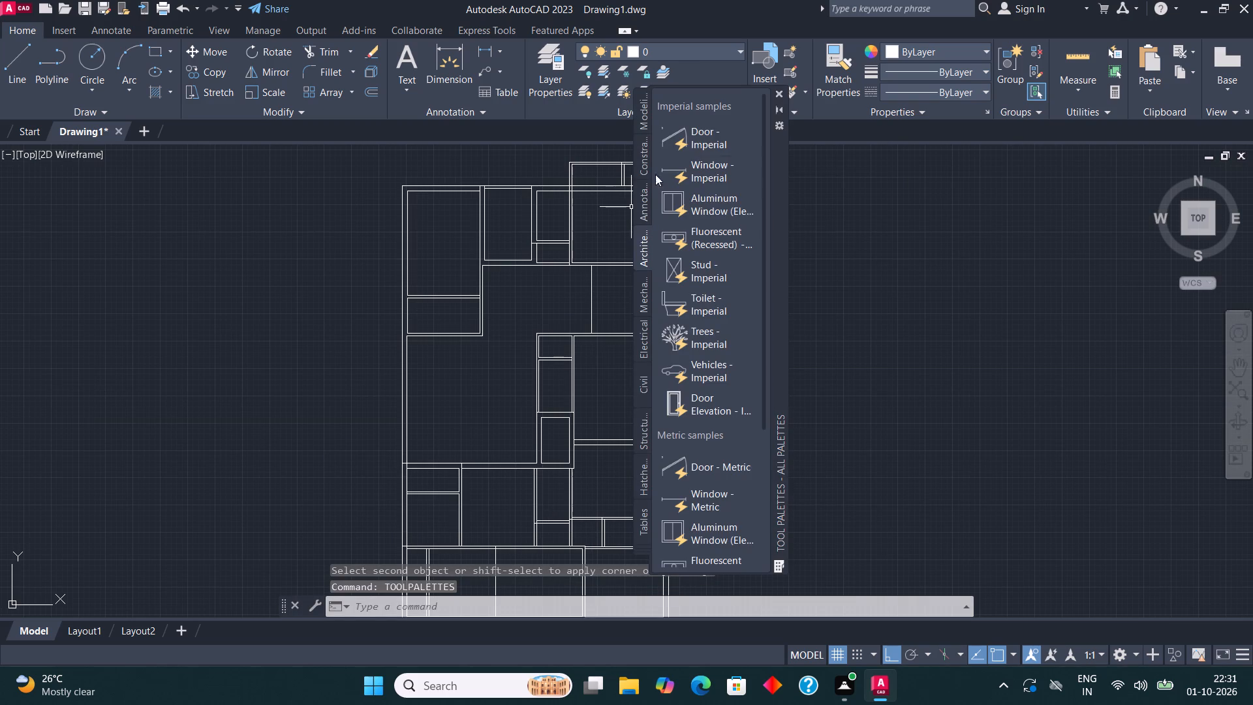
left_click(715, 143)
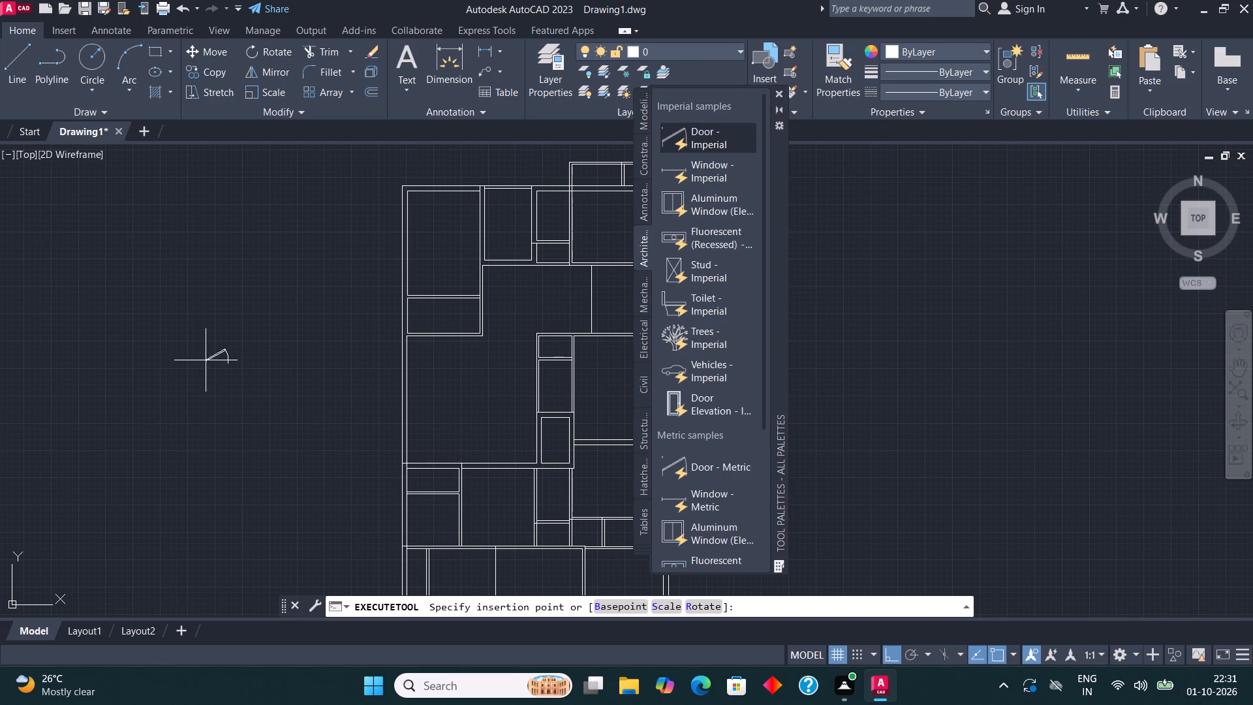
left_click(204, 359)
left_click(706, 309)
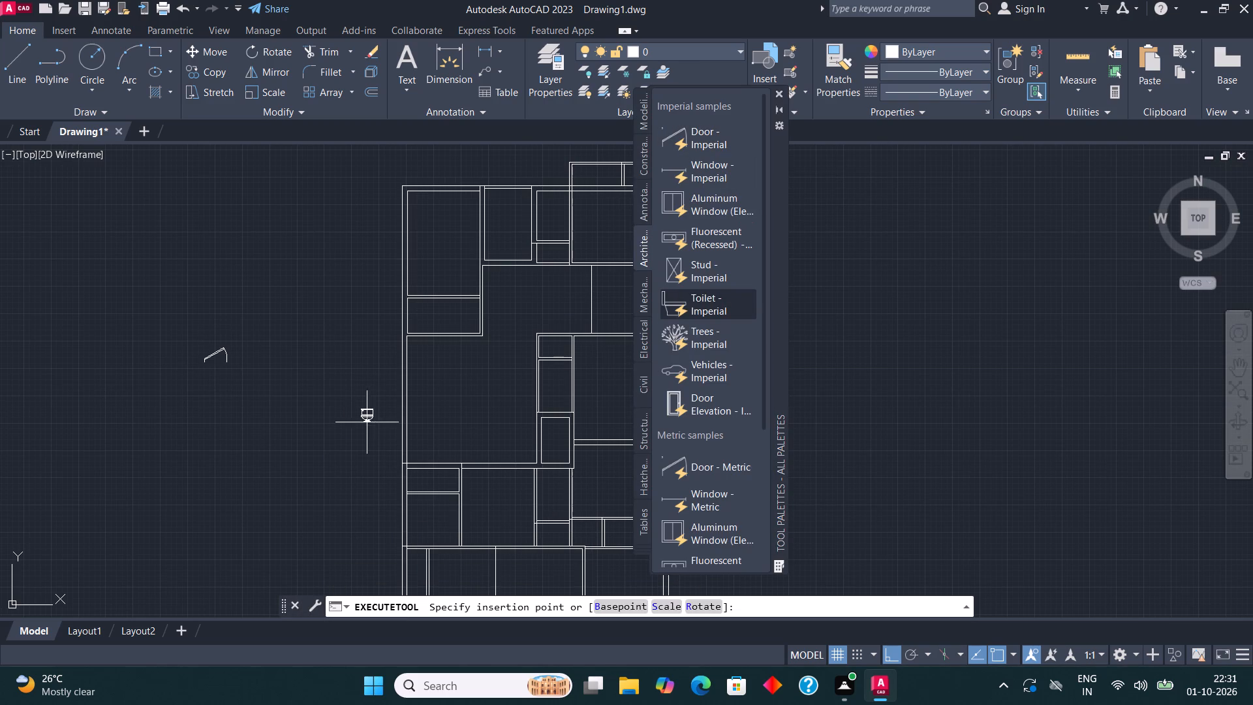
left_click(235, 406)
left_click(701, 375)
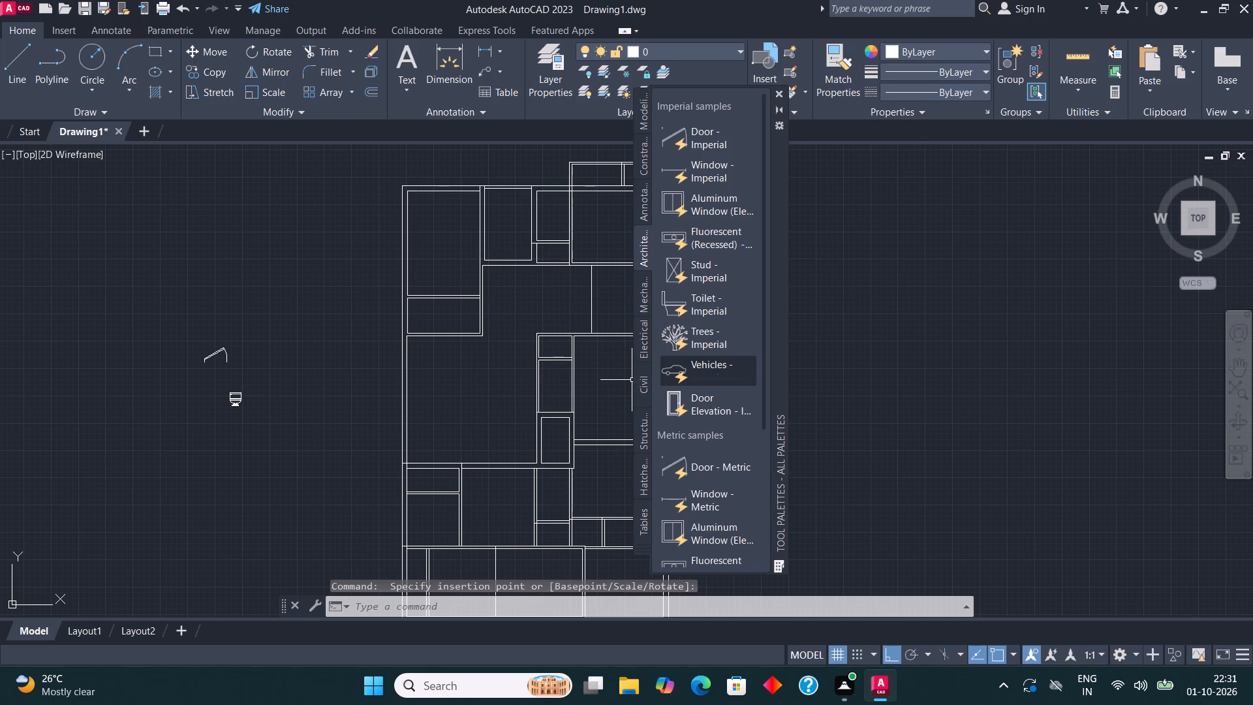
left_click(170, 460)
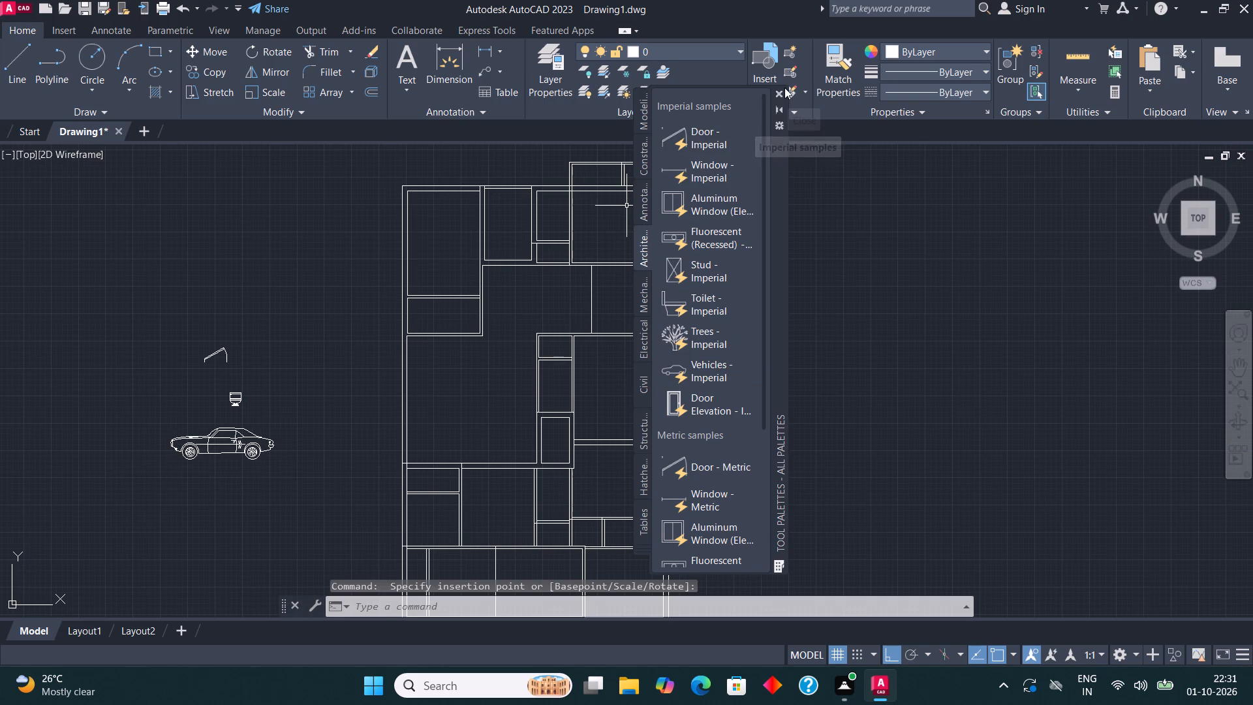
left_click(780, 94)
Set the inserted door block's opening to Open 90º.
middle_click_drag(196, 439, 317, 443)
scroll(326, 399, "up", 1)
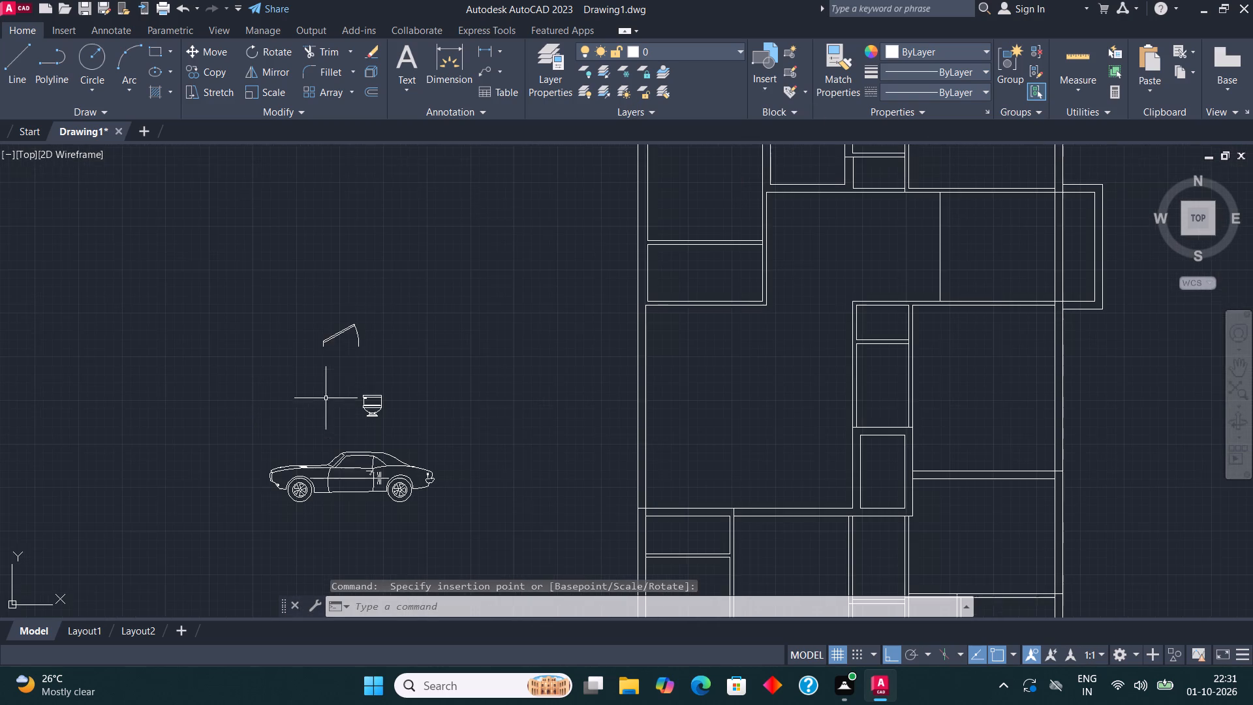
left_click(332, 342)
left_click(320, 330)
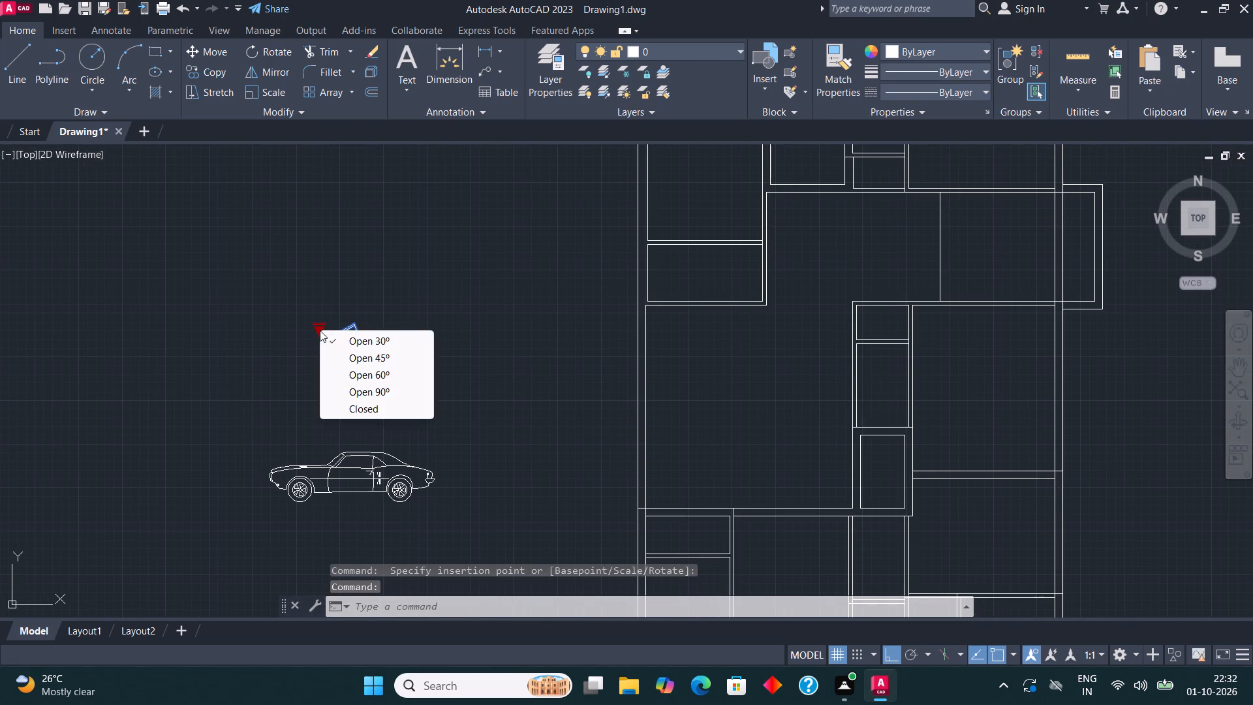
left_click(387, 390)
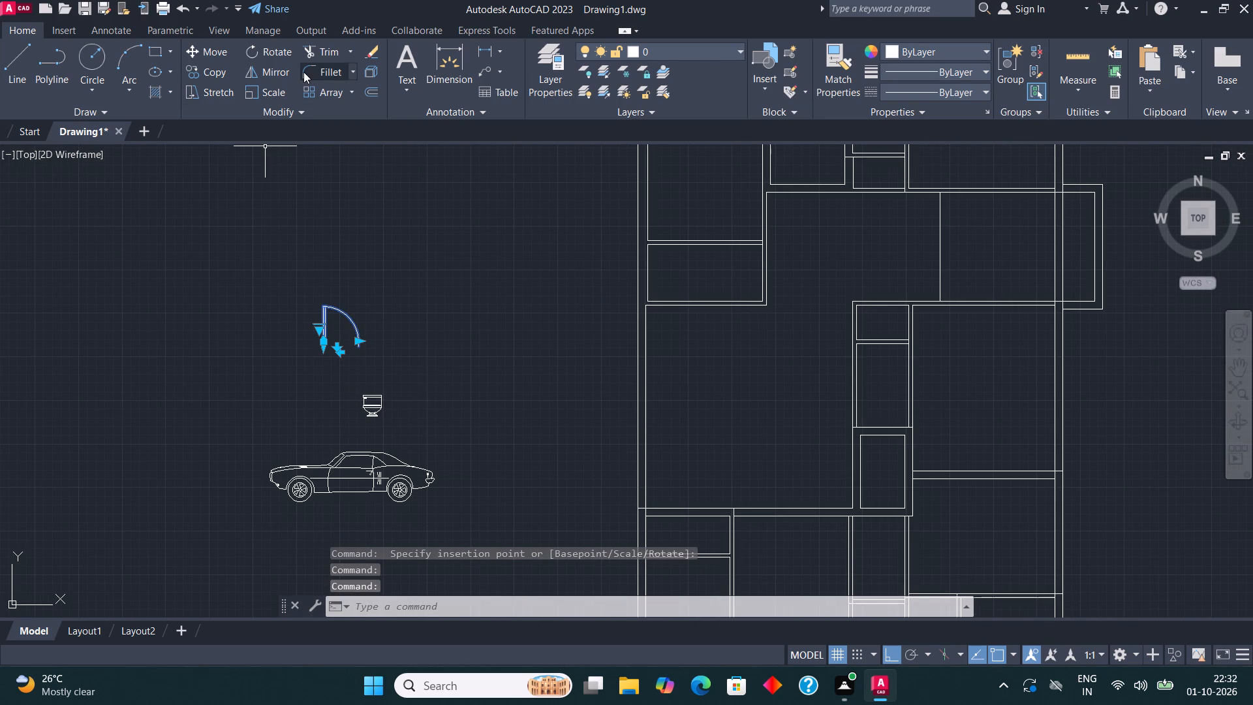
Mirror the door block about a vertical line on its hinge side, keeping the original.
left_click(285, 71)
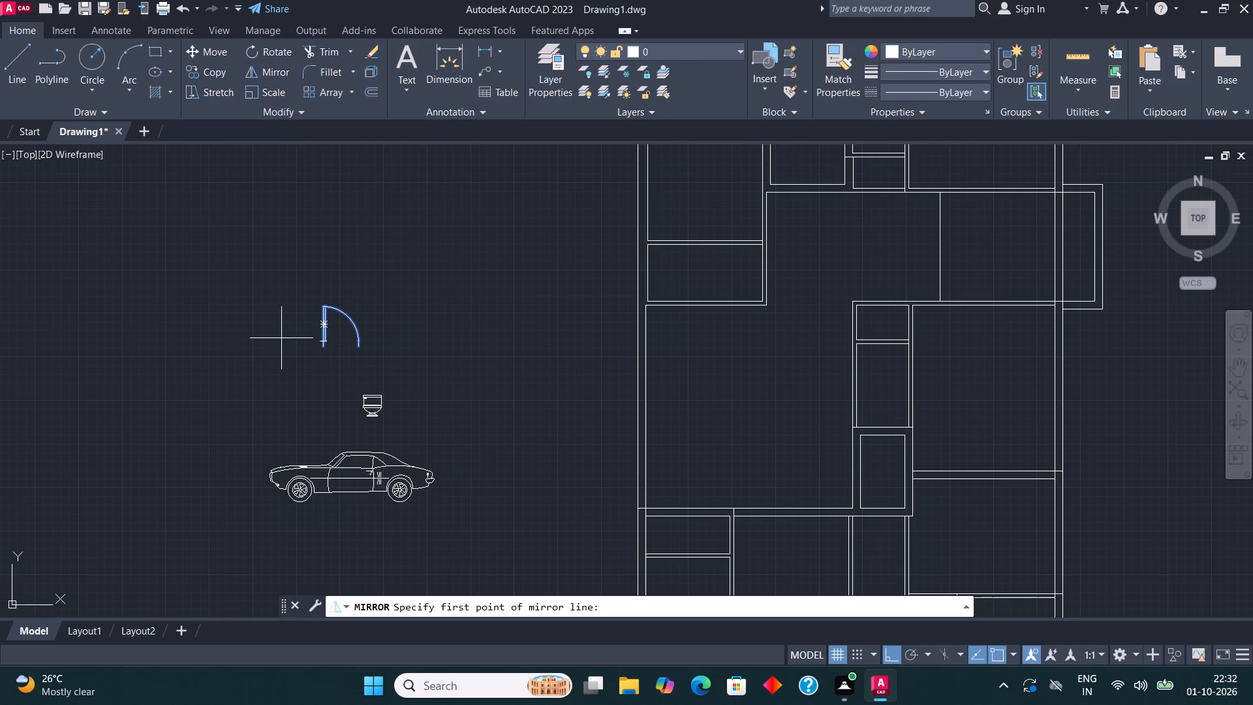
left_click(281, 338)
left_click(267, 355)
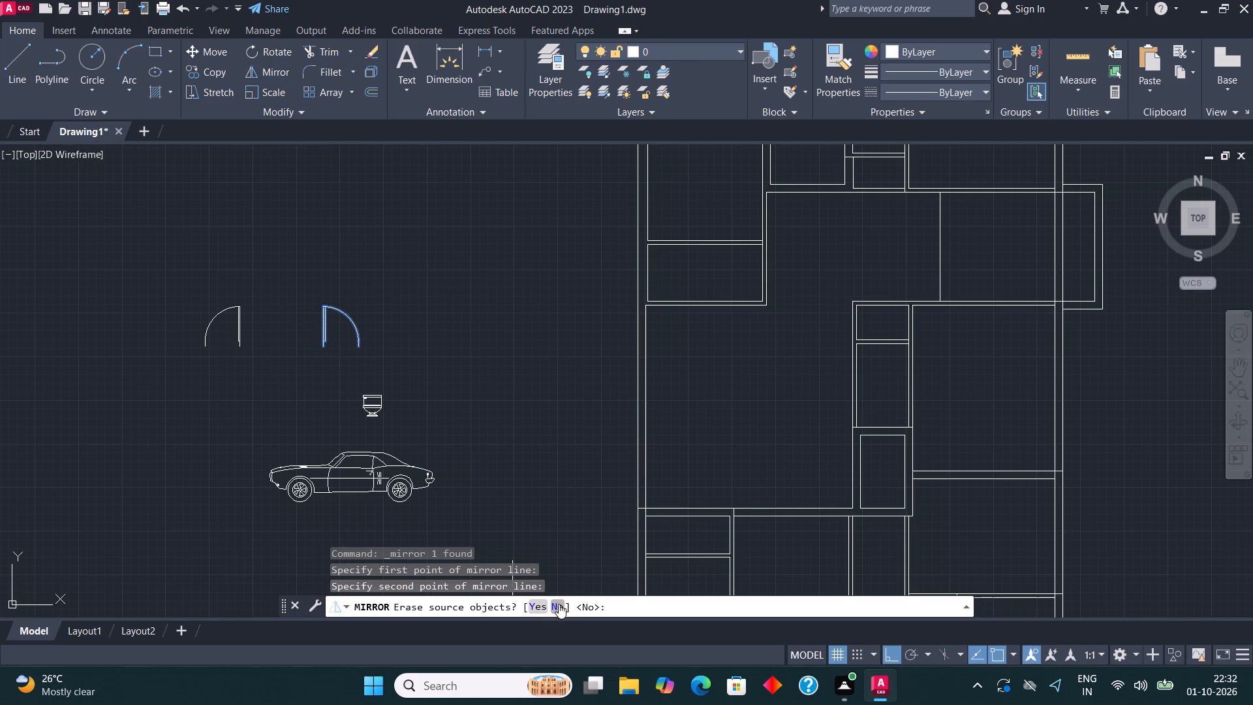
left_click(559, 602)
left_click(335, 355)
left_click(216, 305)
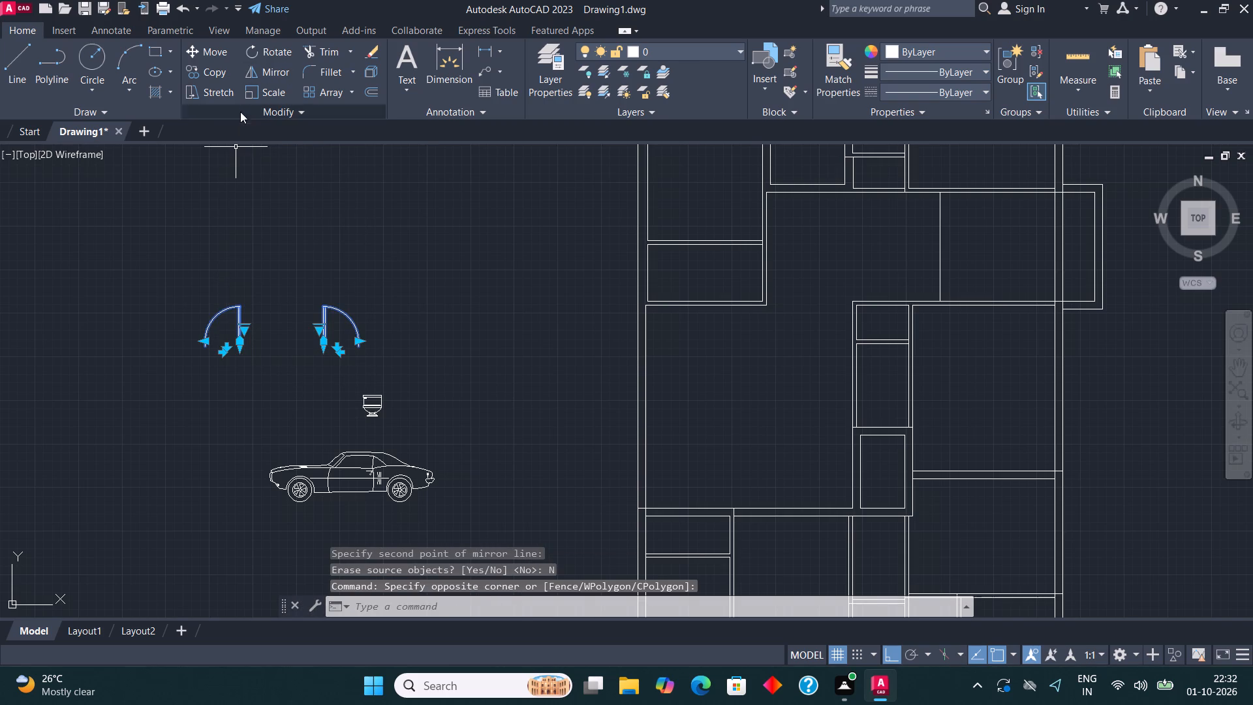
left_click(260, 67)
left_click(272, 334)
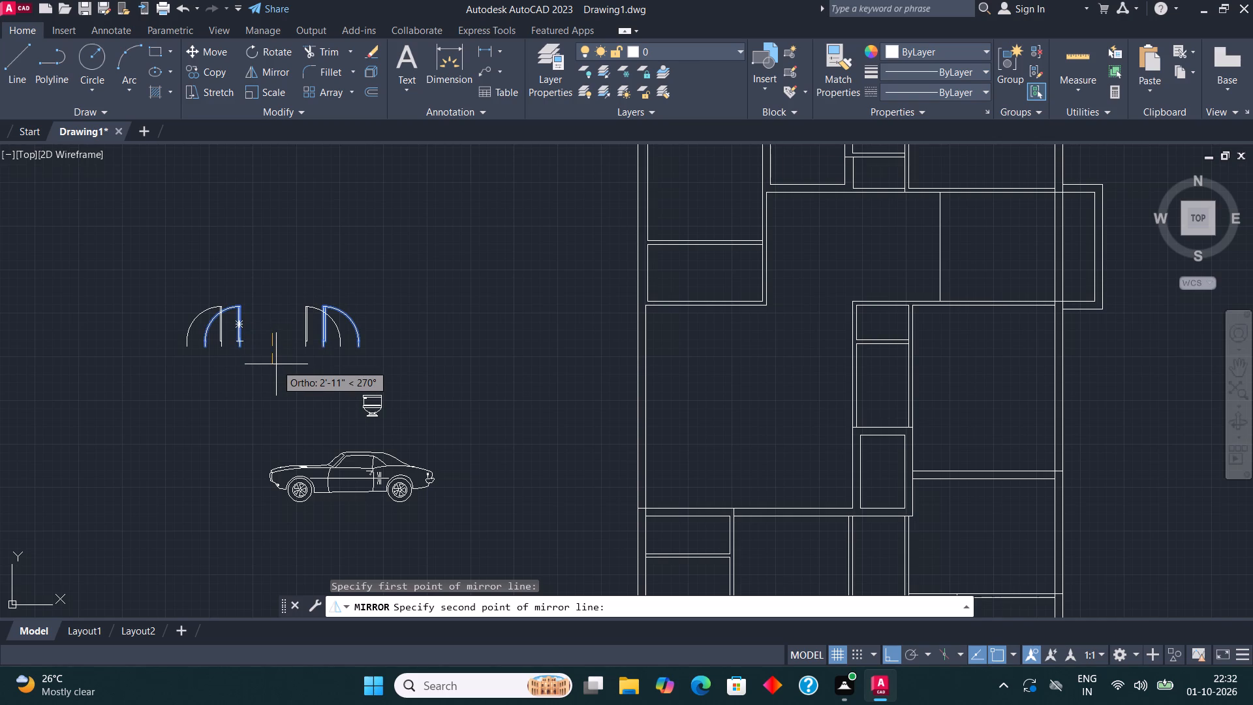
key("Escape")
Mirror both door blocks about a horizontal line just below them, keeping the originals.
left_click_drag(368, 347, 350, 333)
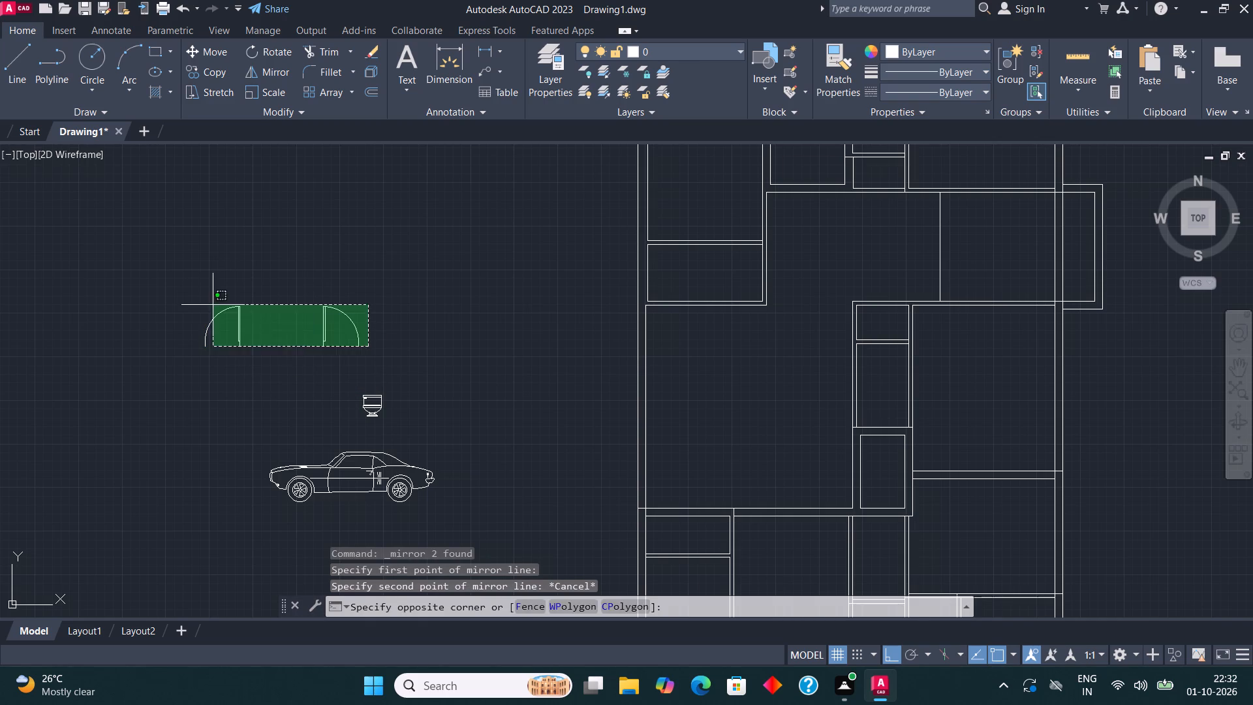
left_click(213, 305)
left_click(260, 70)
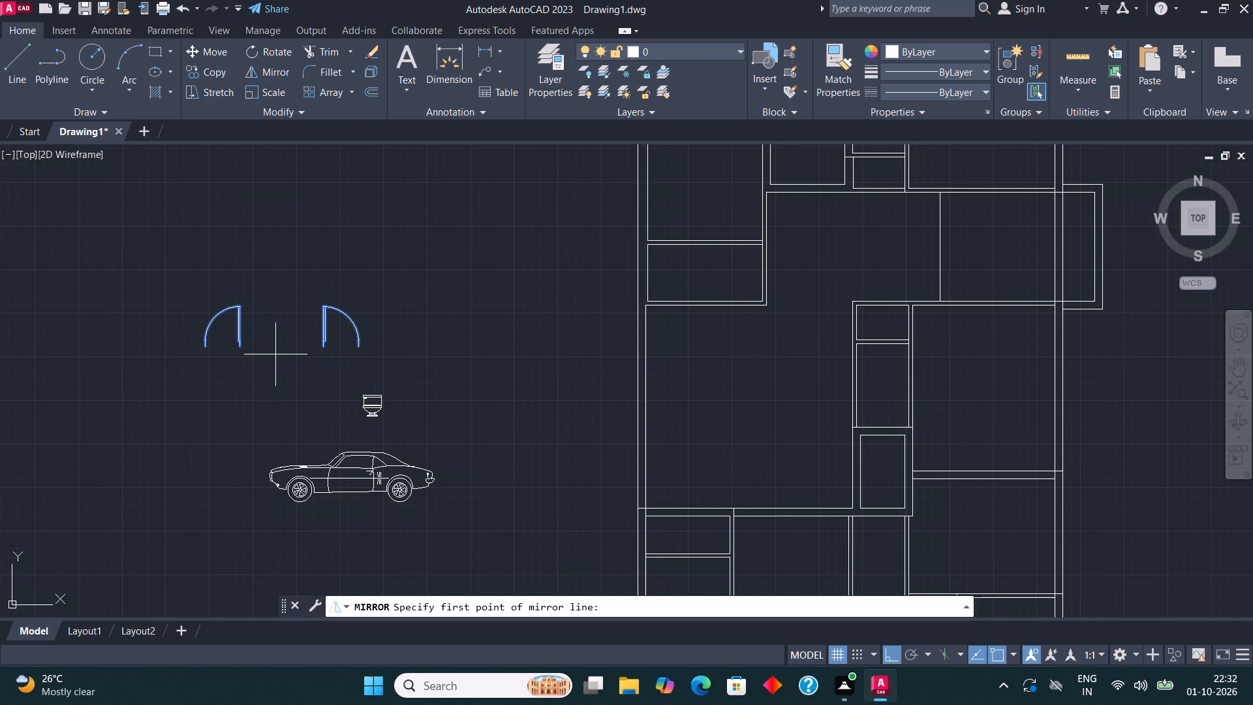
left_click(275, 361)
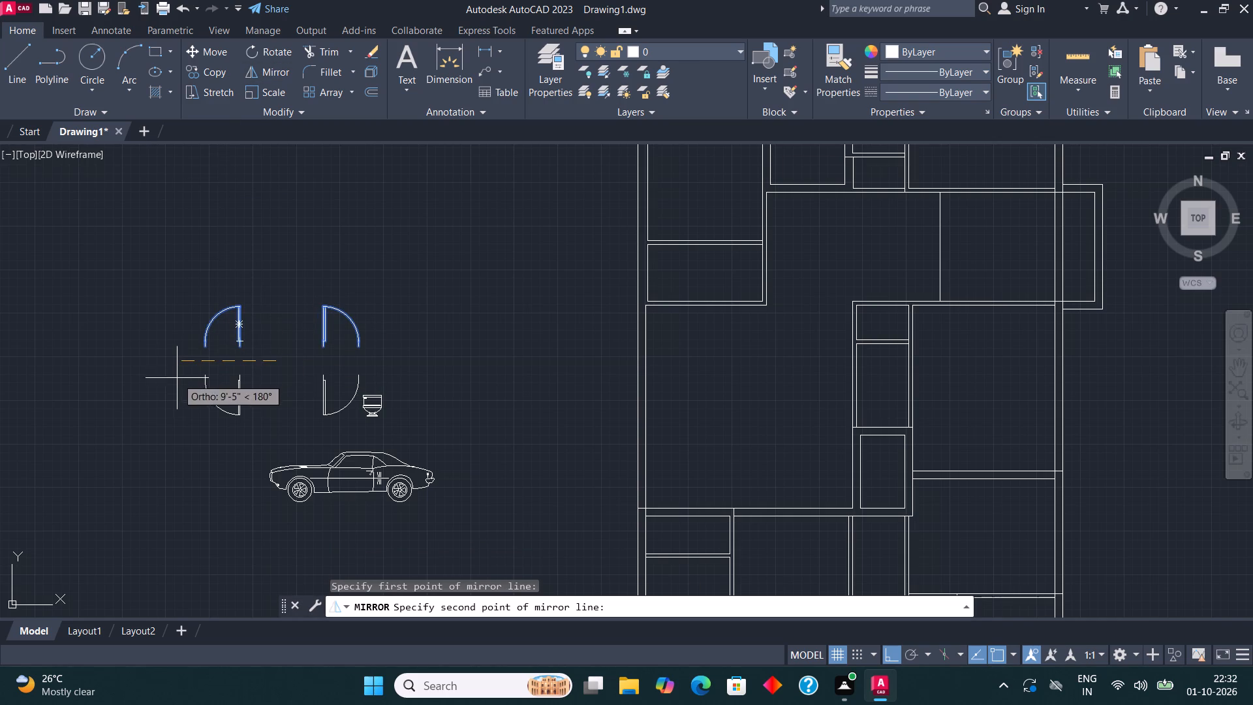
left_click(175, 379)
left_click(553, 608)
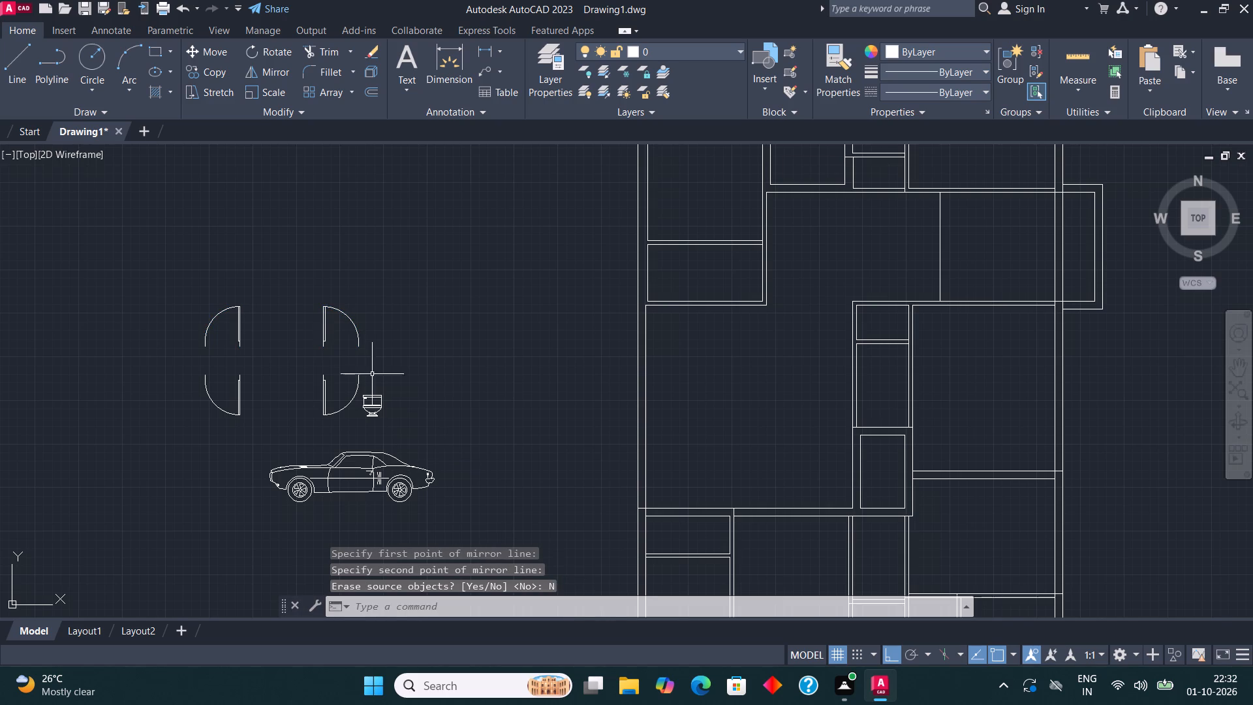
Copy the original door block straight up into the empty space above the door group.
left_click(339, 330)
left_click(296, 301)
left_click(209, 70)
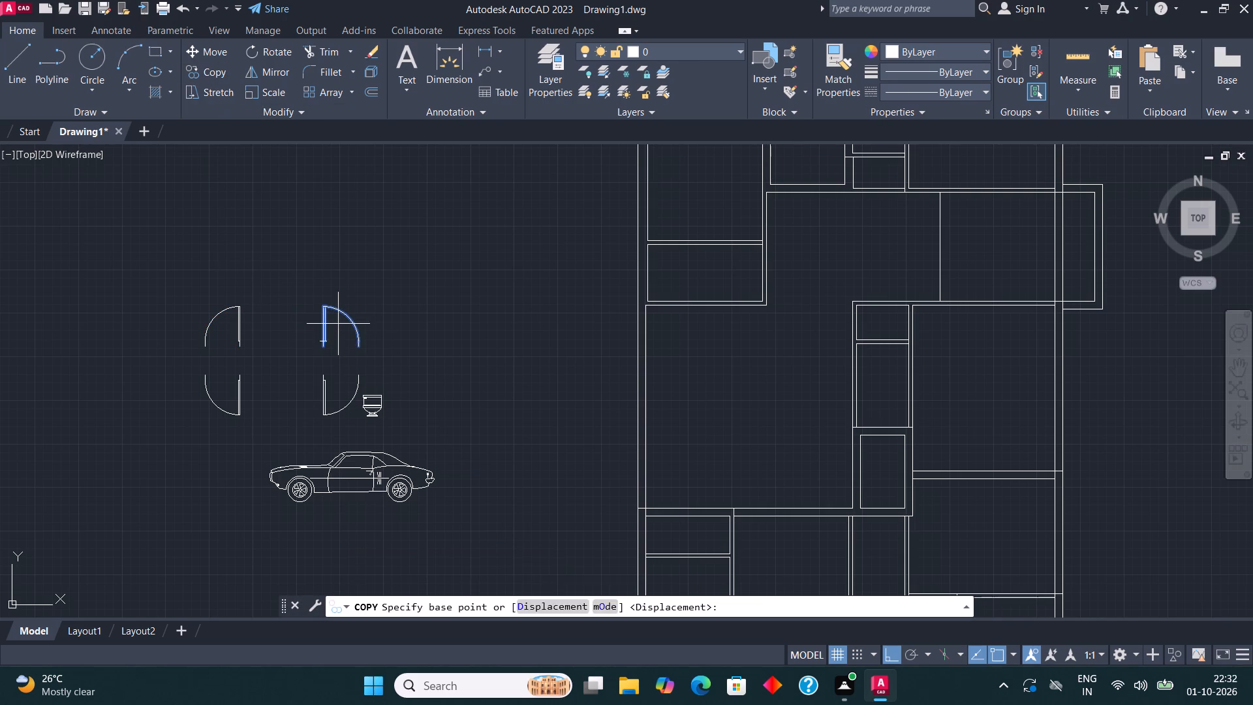
left_click(338, 330)
scroll(337, 367, "down", 1)
middle_click_drag(337, 407, 335, 478)
scroll(328, 343, "up", 1)
left_click(303, 257)
key("Escape")
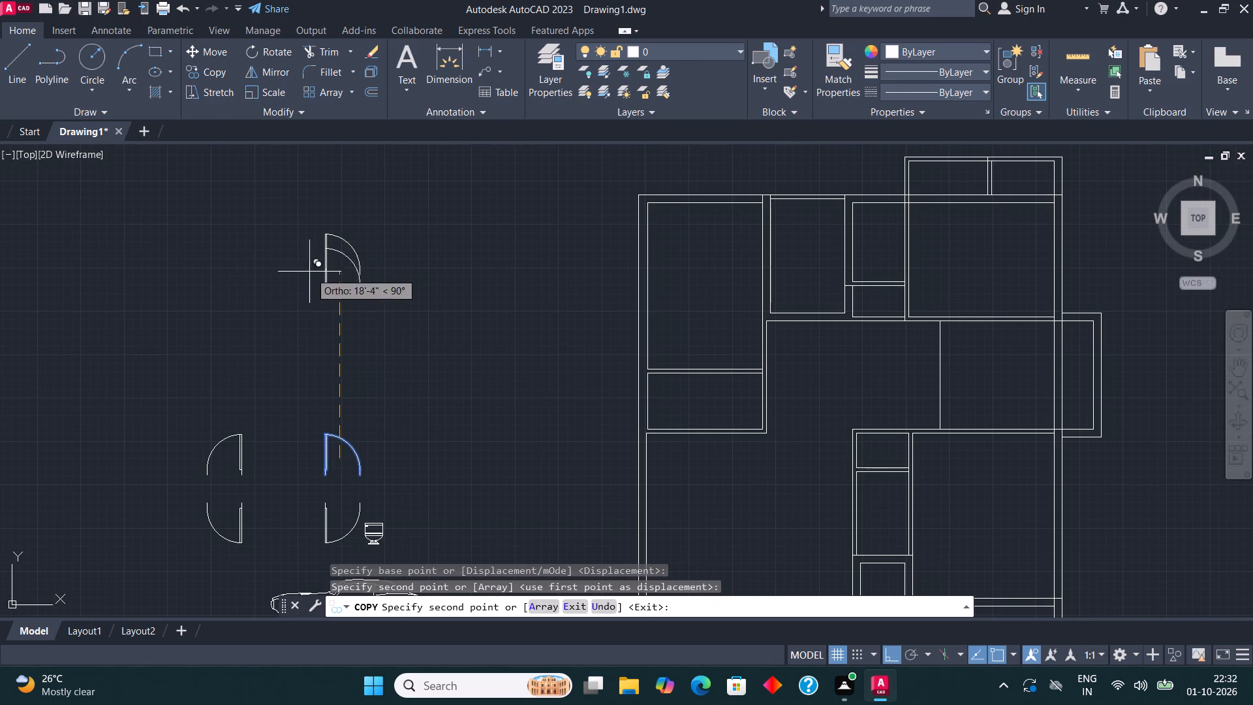
Rotate the copied door block 90° counterclockwise so its leaf lies horizontal.
left_click(373, 298)
left_click(311, 237)
left_click(284, 52)
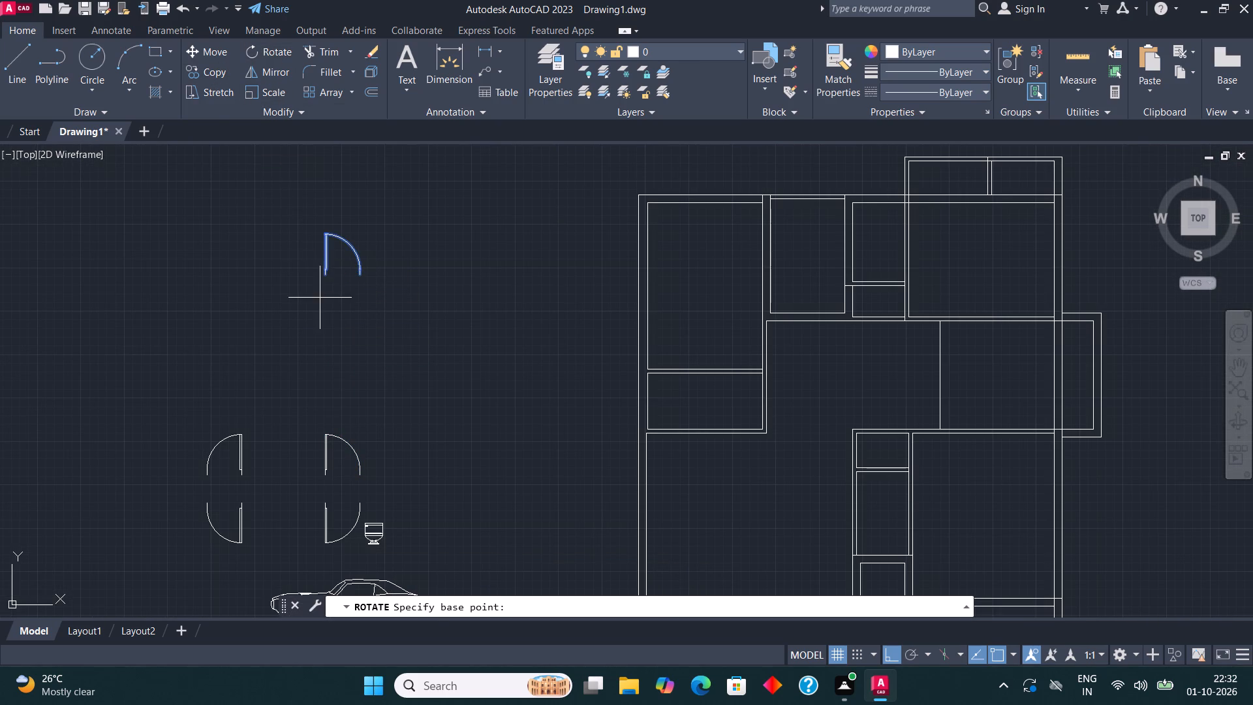
left_click(320, 298)
left_click(303, 223)
Mirror the rotated door block about a horizontal line just above it, keeping the original.
left_click_drag(299, 328, 299, 321)
left_click(271, 257)
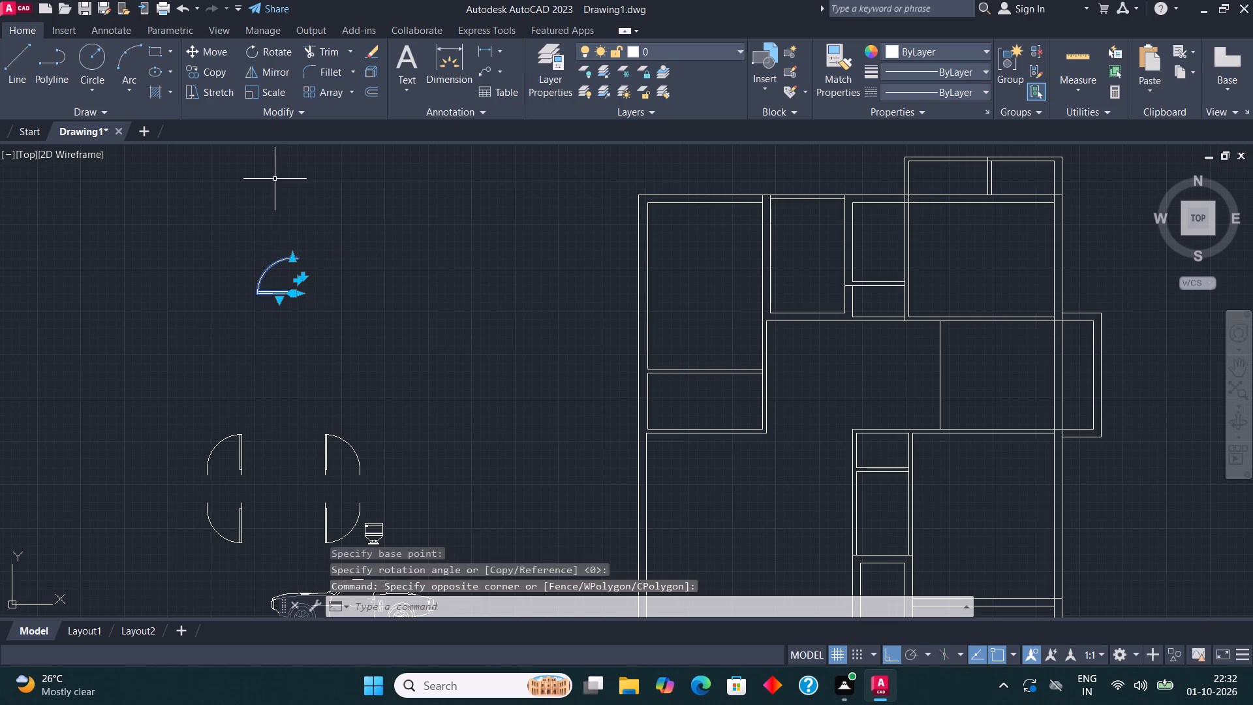
left_click(277, 74)
left_click(283, 231)
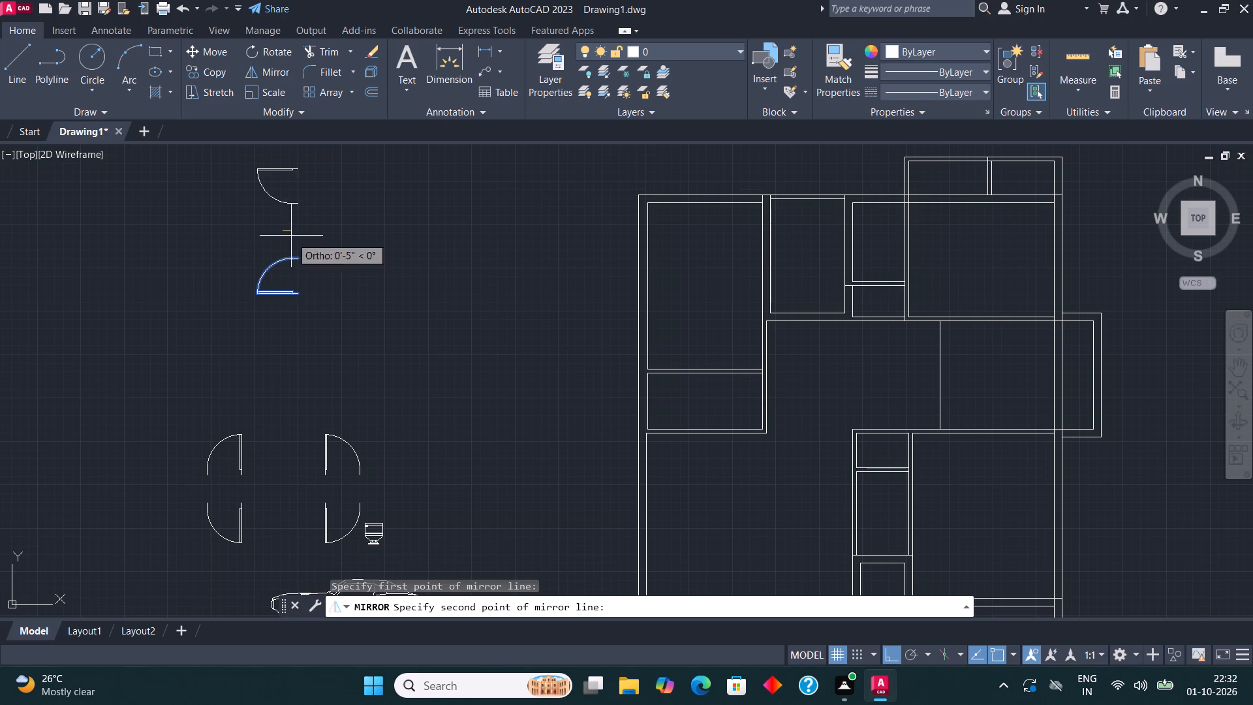
left_click(246, 236)
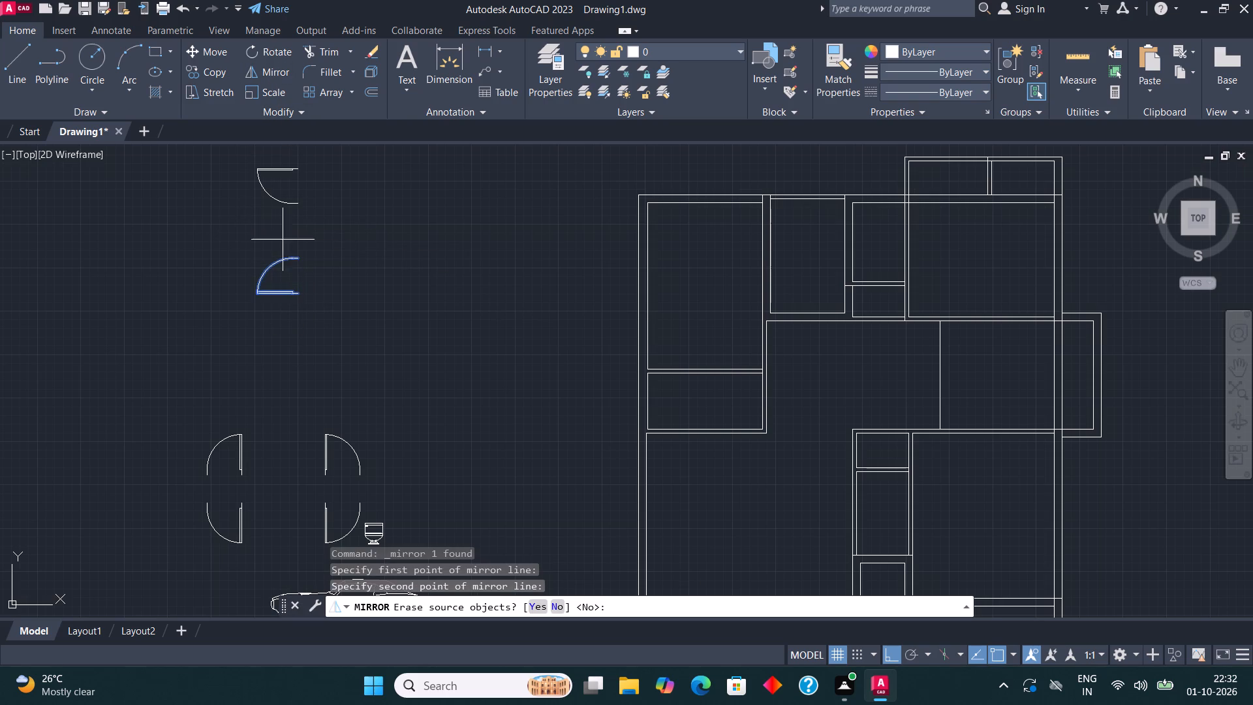
left_click(554, 608)
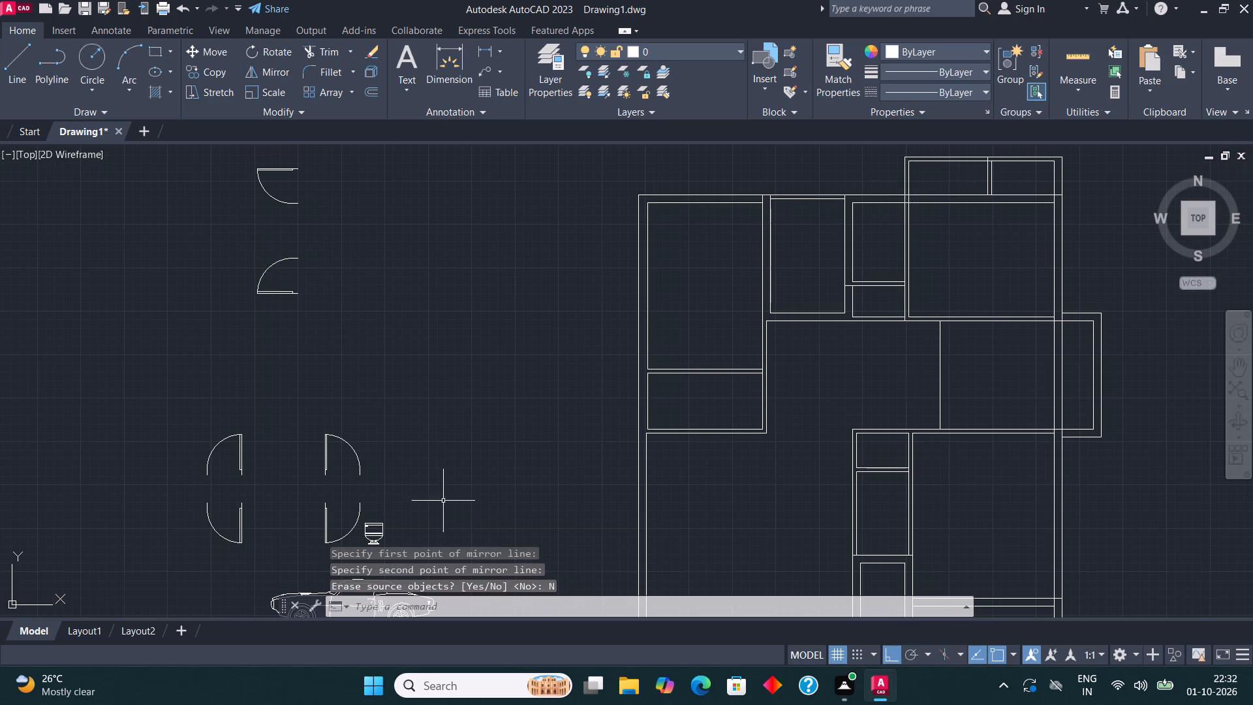
Mirror both horizontal-leaf door blocks about a vertical line on their open side, keeping the originals.
left_click(324, 309)
left_click(280, 200)
left_click(271, 63)
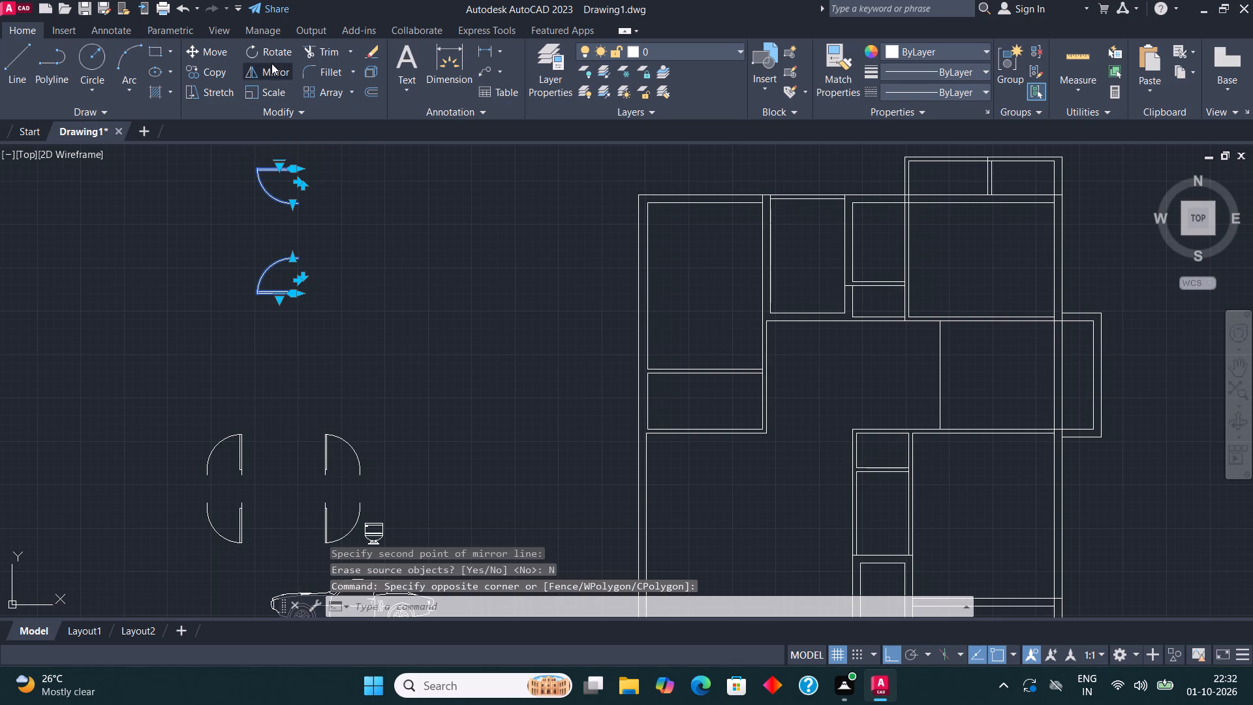
left_click(330, 235)
left_click(338, 297)
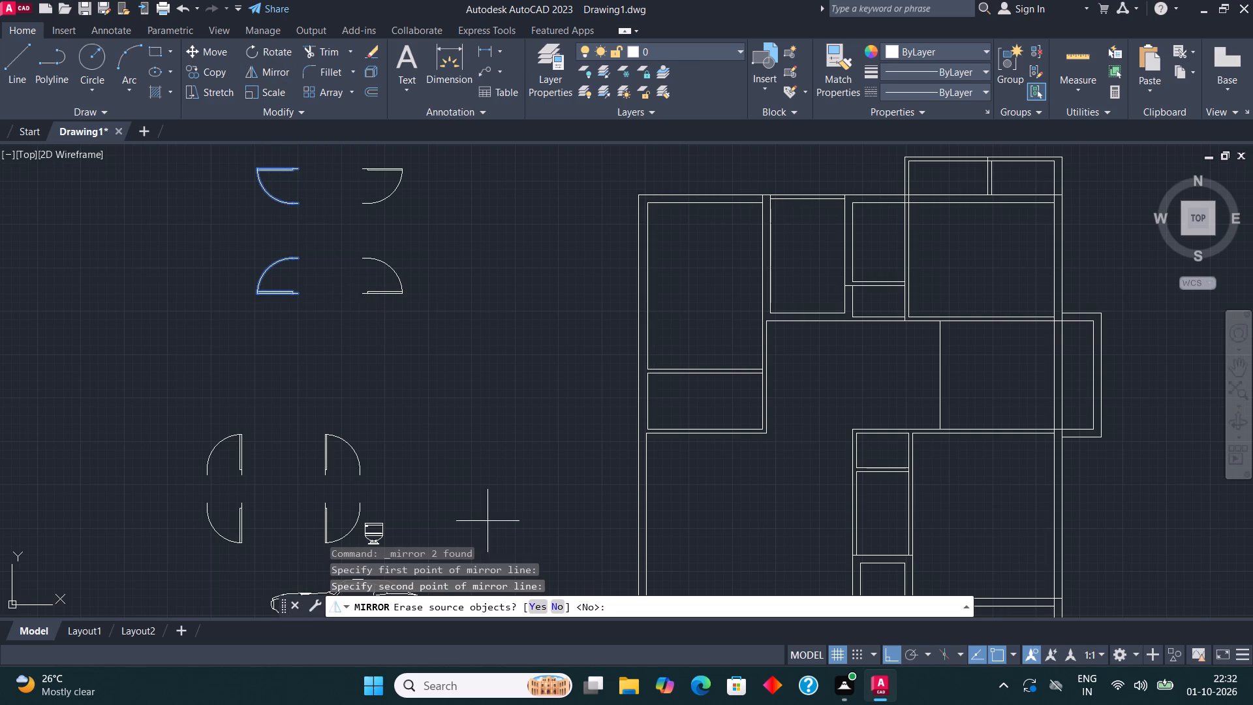
left_click(555, 609)
key("Escape")
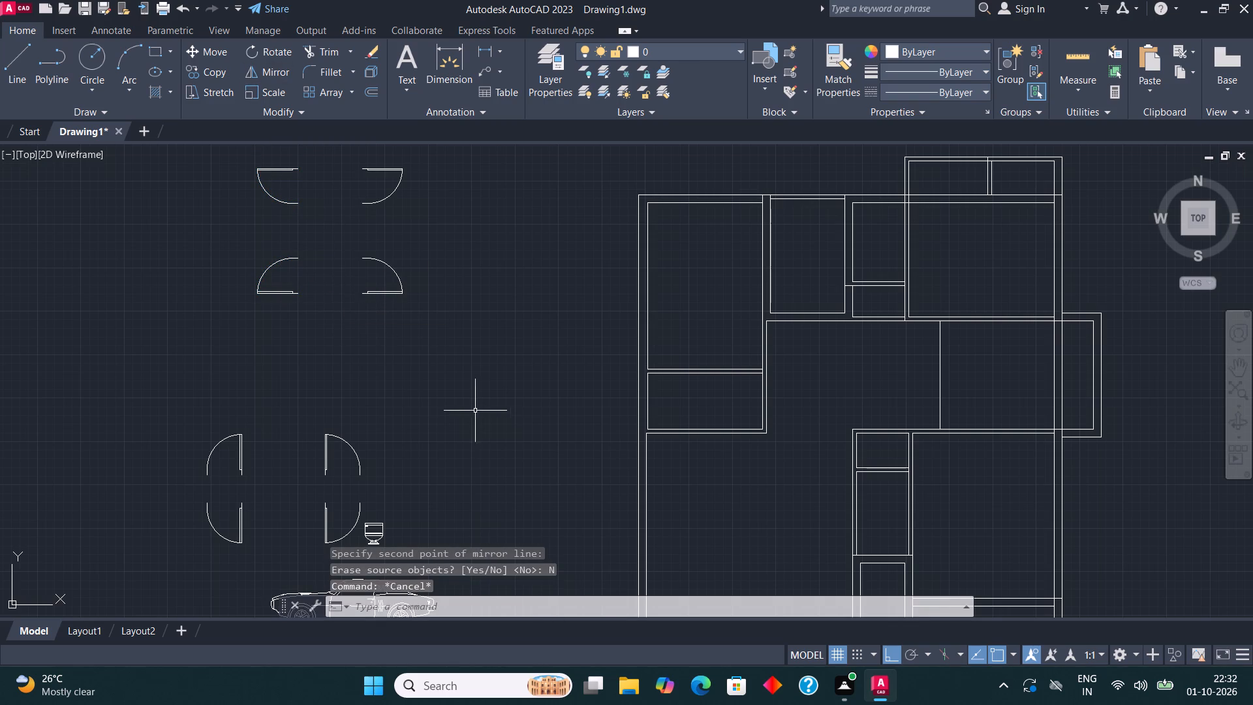
Copy the original upright door block so its arc end meets the arc end of its mirrored twin, forming a double door.
middle_click_drag(457, 408, 403, 415)
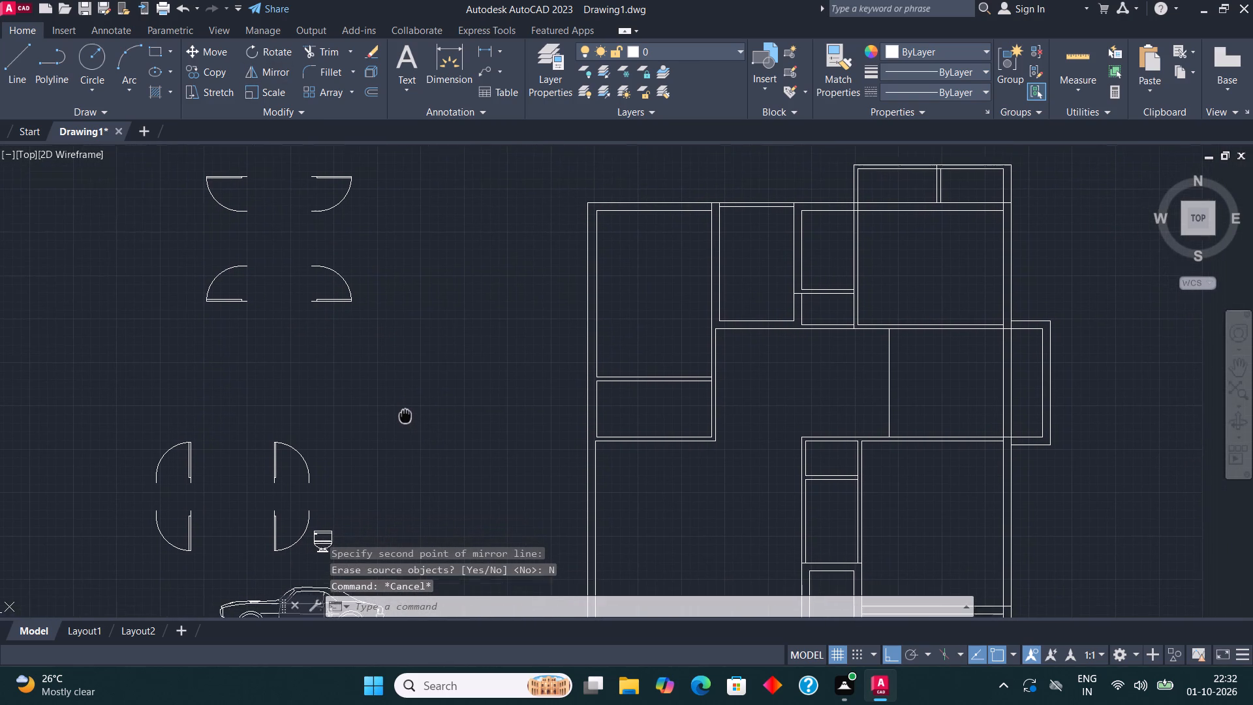
middle_click_drag(403, 415, 390, 407)
scroll(262, 477, "up", 1)
middle_click_drag(194, 457, 270, 541)
middle_click_drag(371, 318, 385, 349)
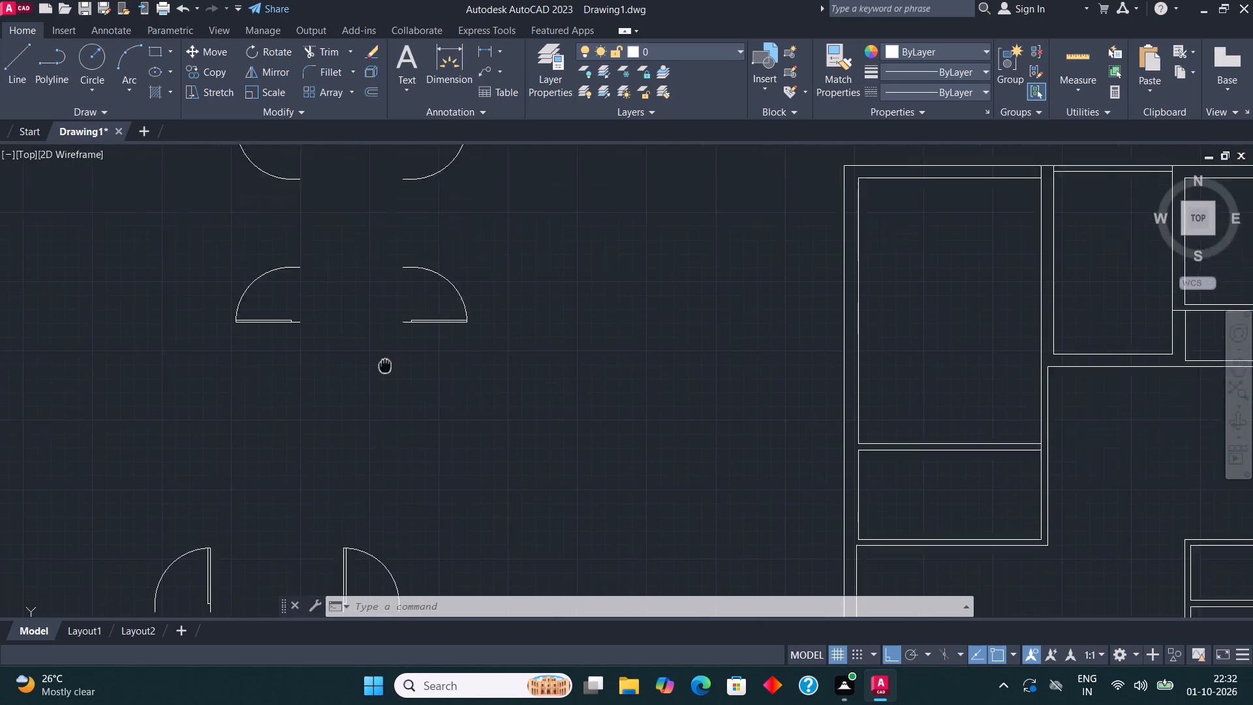
middle_click_drag(385, 349, 395, 268)
scroll(390, 281, "down", 3)
middle_click_drag(395, 325, 398, 343)
scroll(370, 390, "up", 3)
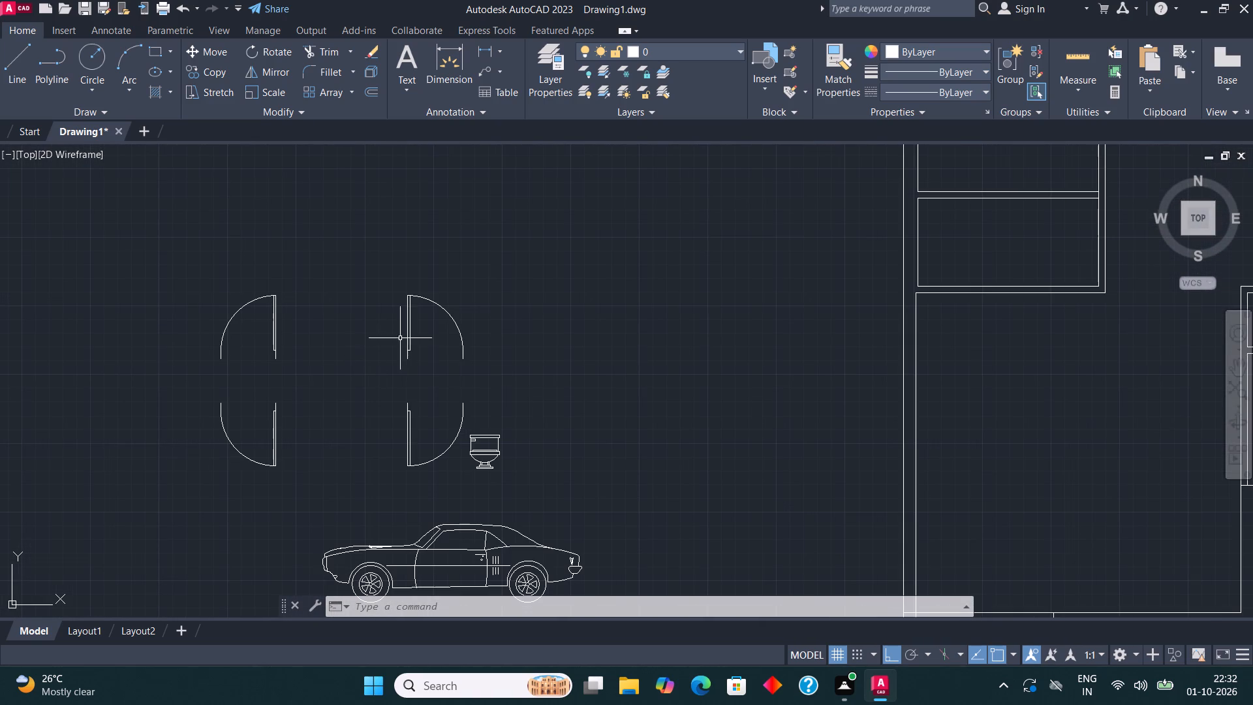
left_click(409, 335)
left_click(204, 70)
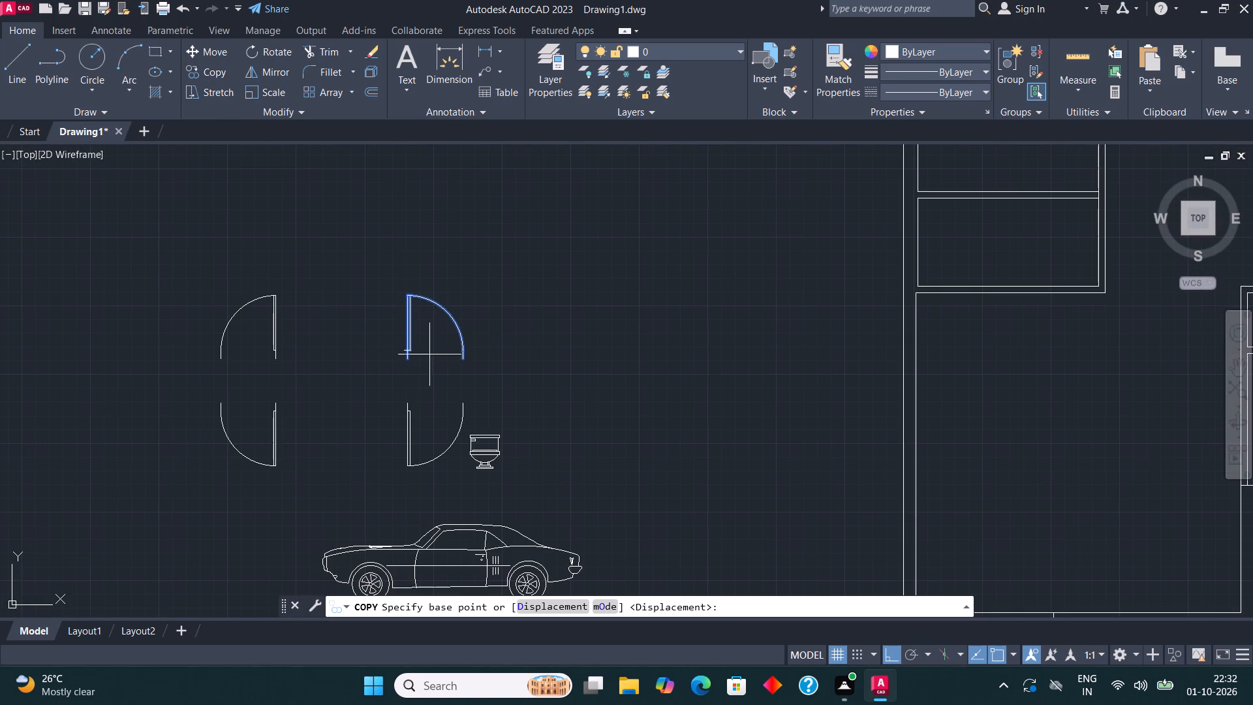
left_click(467, 362)
scroll(237, 375, "up", 1)
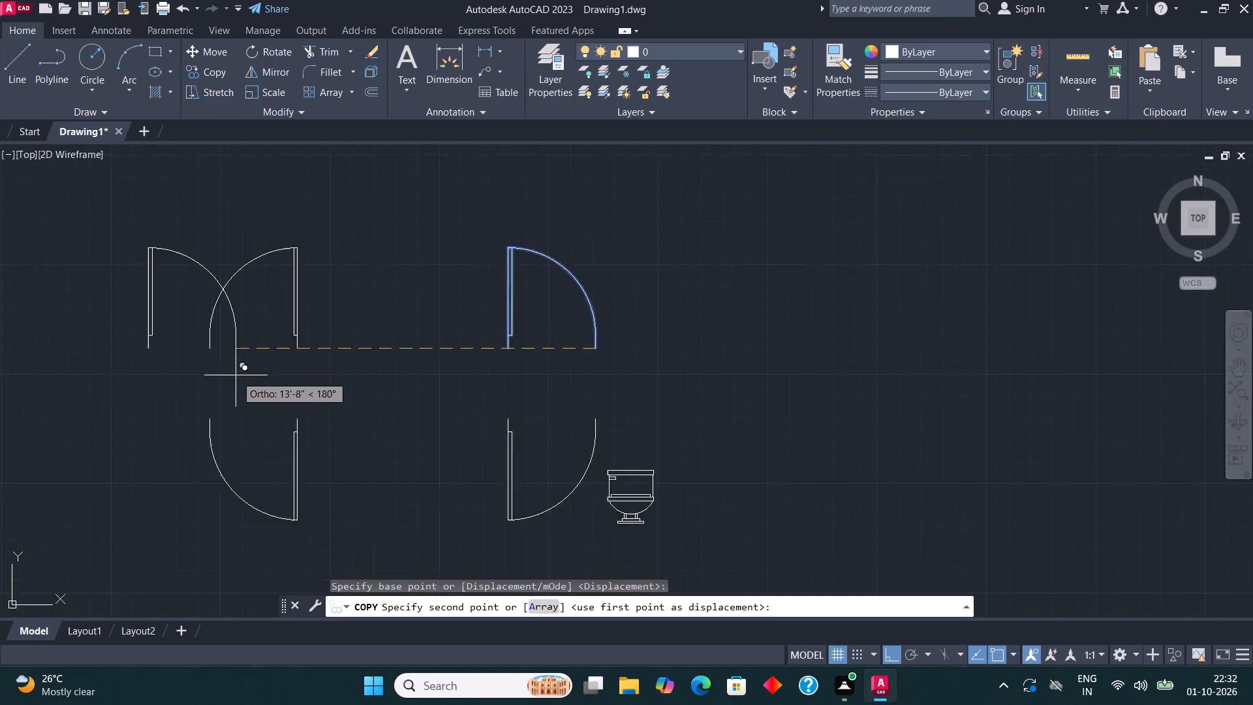
scroll(235, 375, "up", 1)
left_click(195, 339)
scroll(337, 332, "down", 2)
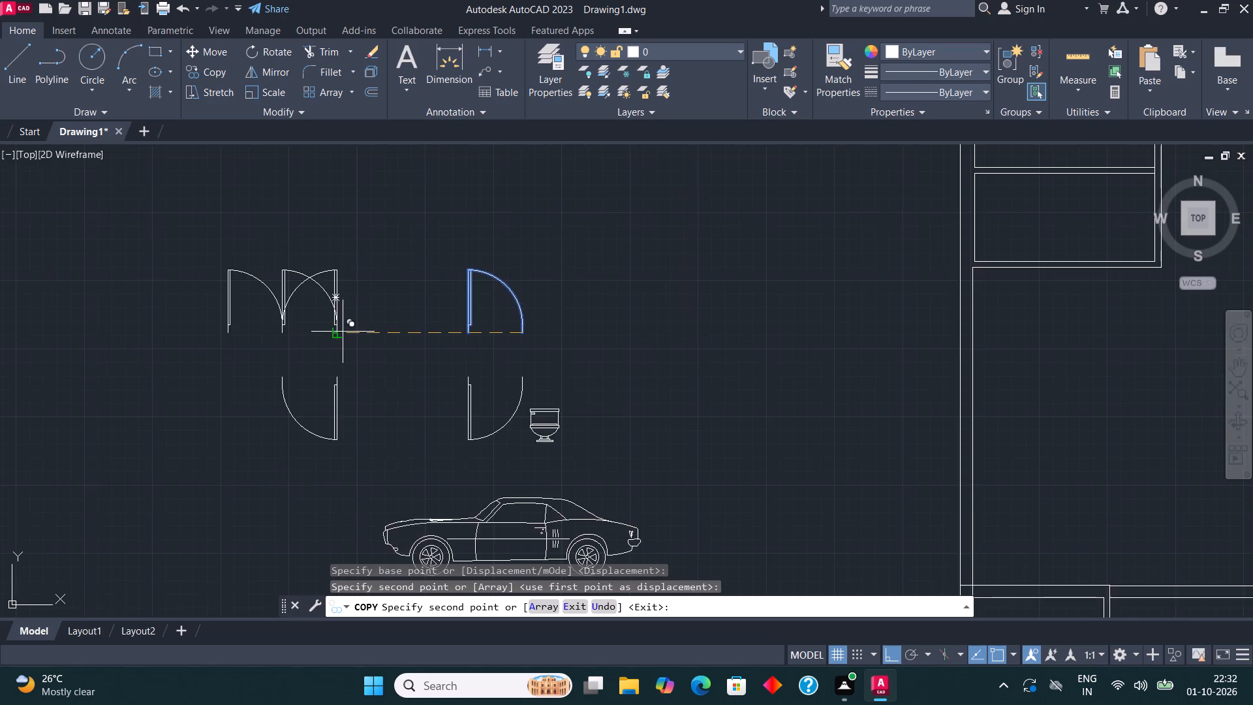
middle_click_drag(349, 336, 389, 455)
key("Escape")
Copy the double door with ortho off, placing its outer jamb end on the inner top-left corner of the plan's upper-left room.
left_click(346, 451)
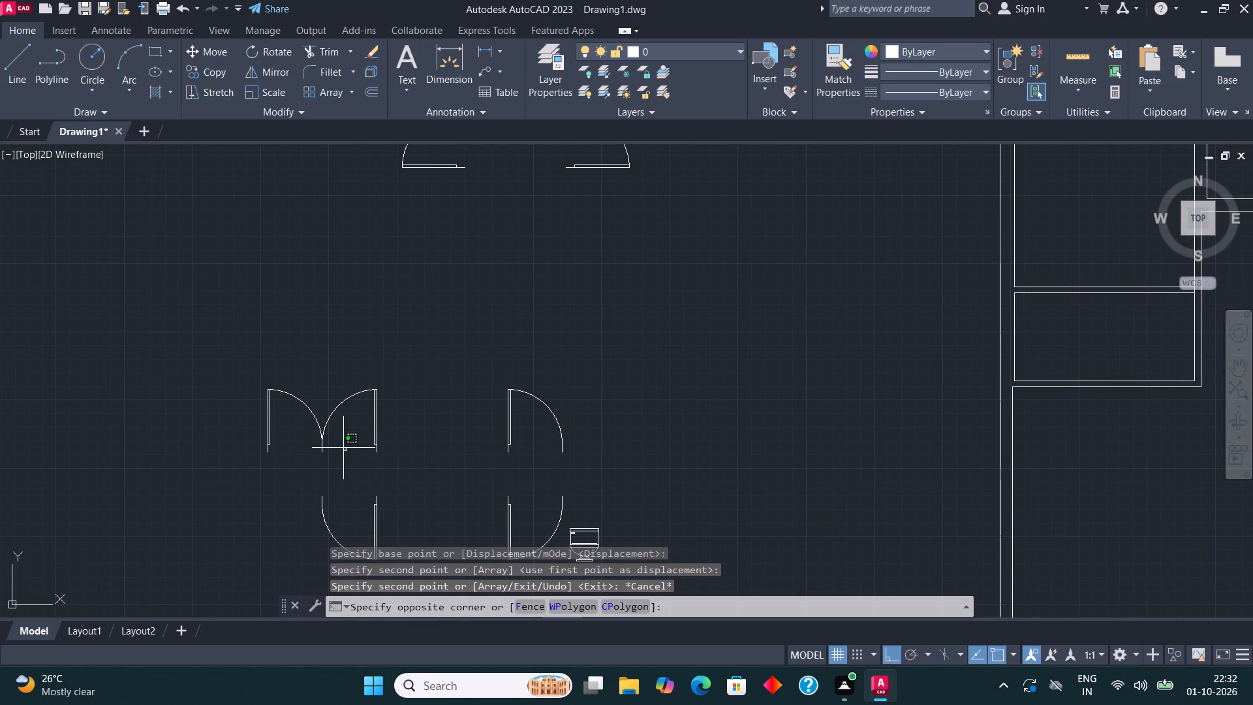
left_click(267, 429)
left_click(226, 77)
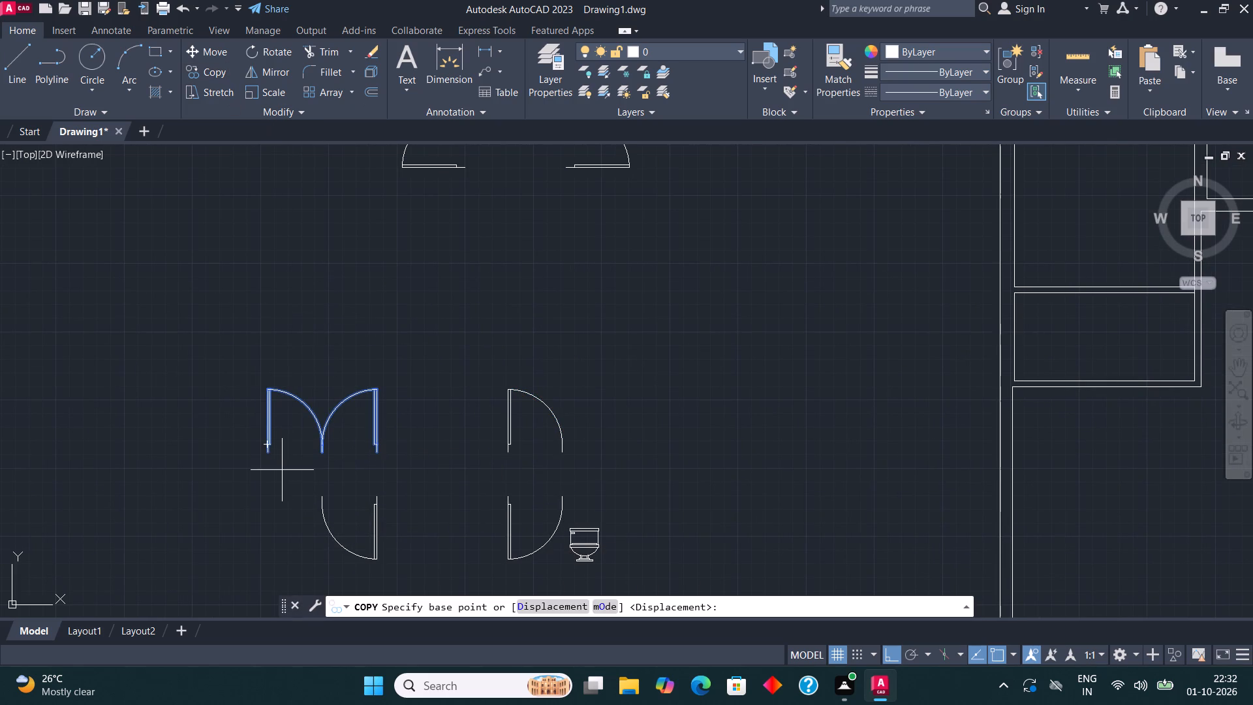
left_click(269, 453)
scroll(256, 455, "down", 3)
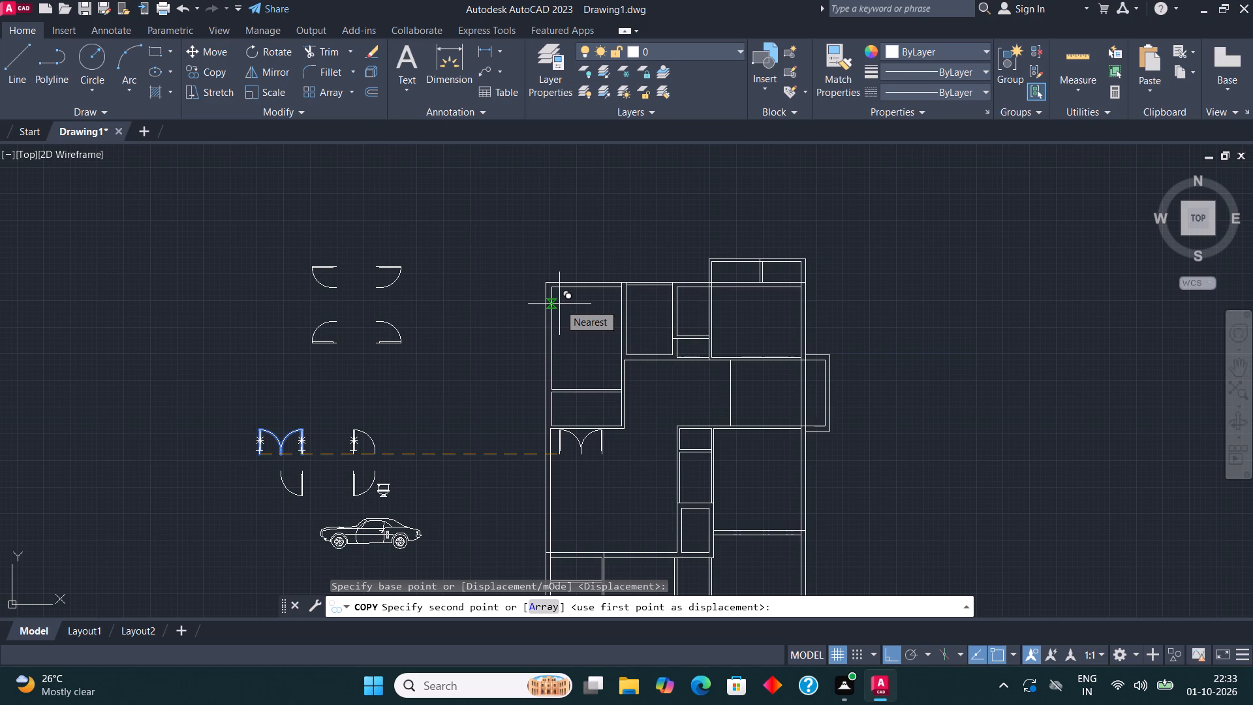
key("F8")
middle_click_drag(638, 274, 592, 352)
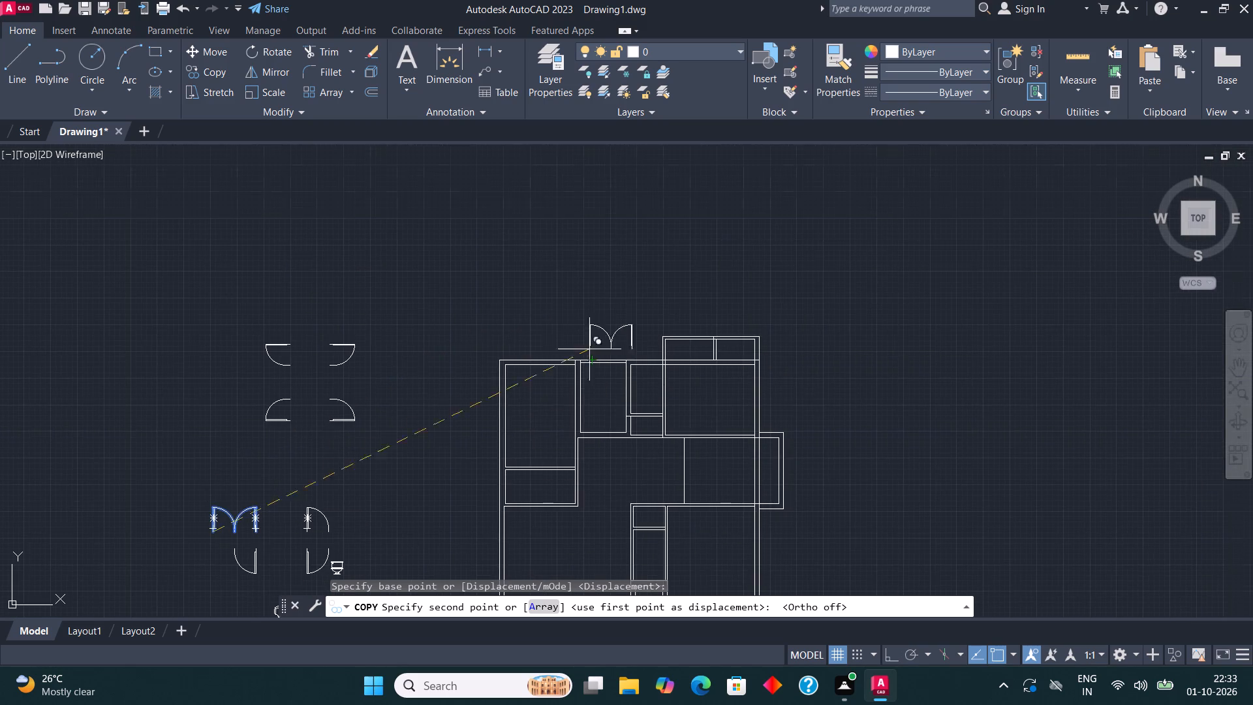
scroll(512, 354, "up", 4)
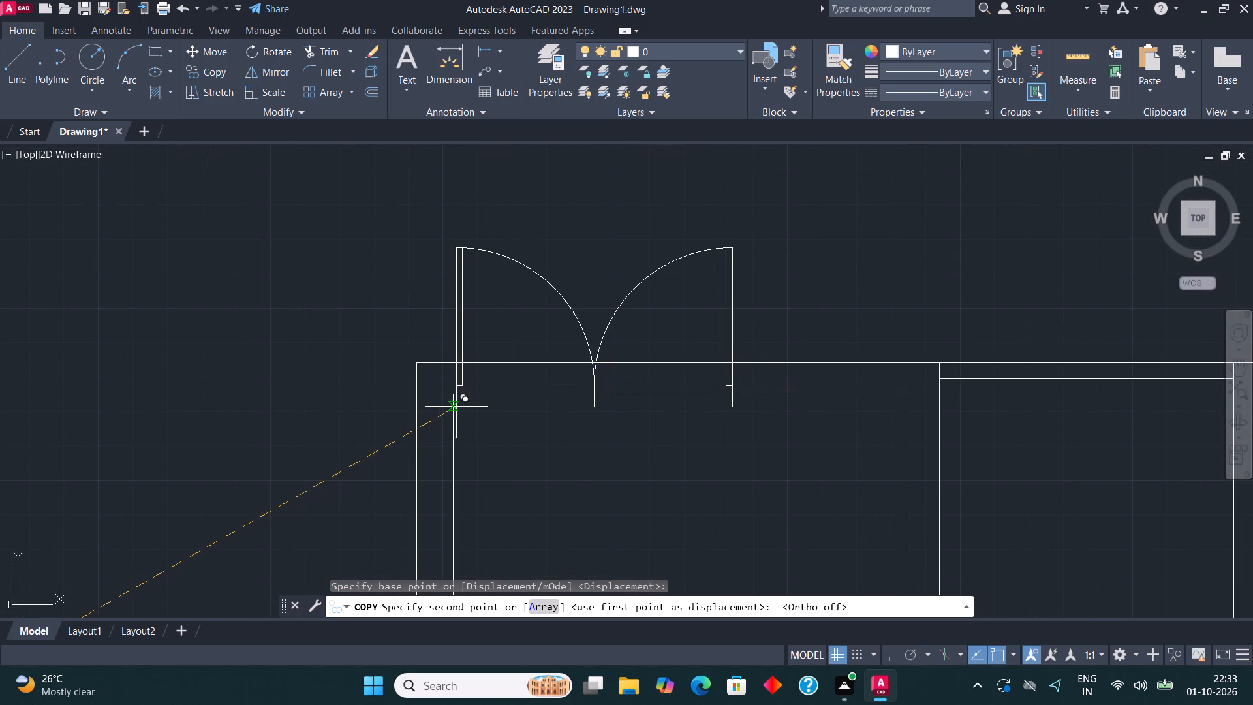
left_click(459, 399)
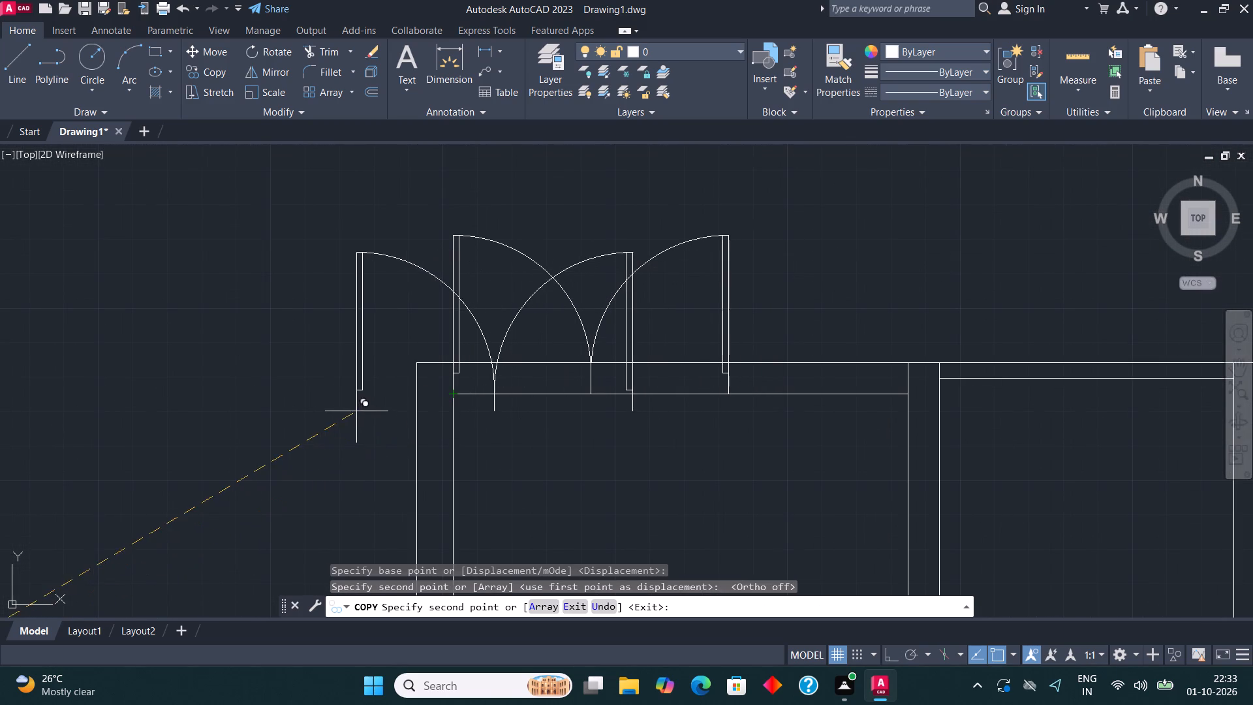
key("space")
left_click(294, 383)
middle_click_drag(626, 321, 552, 331)
left_click(303, 338)
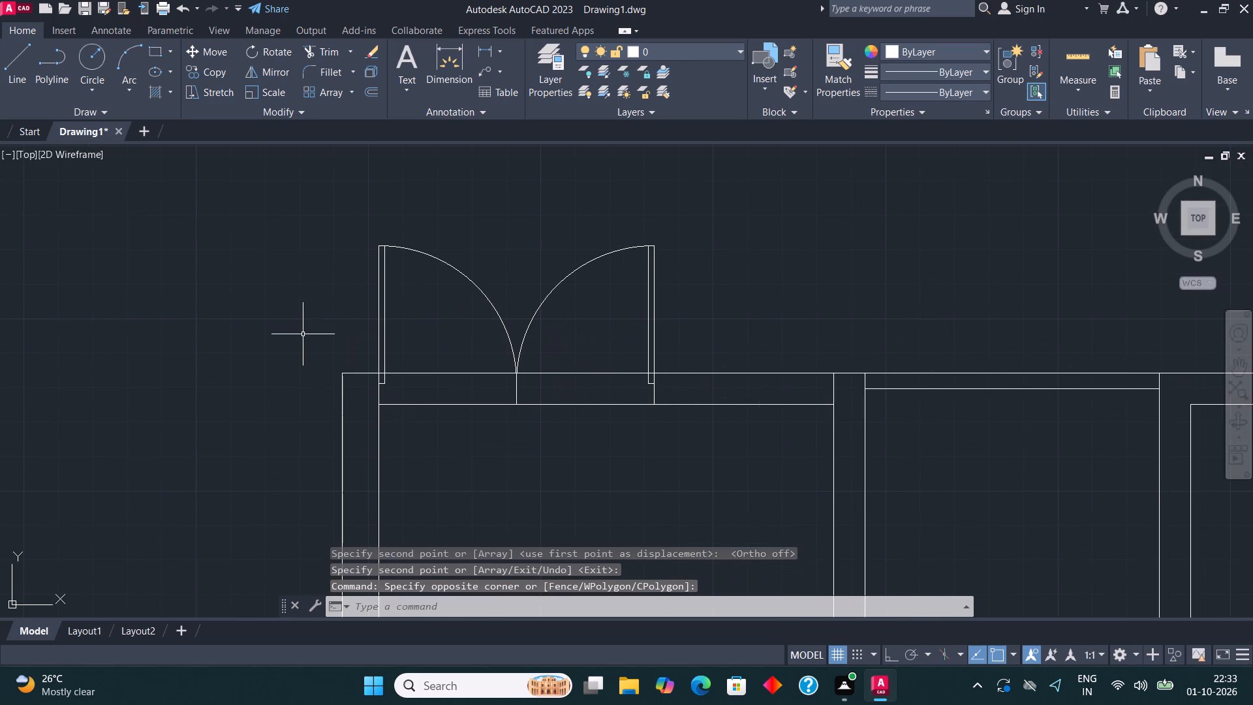
Draw a three-sided line outline outside the upper-left room's top wall, from its right wall line: 3'3" up, 5' left, 3'3" down.
left_click(27, 54)
middle_click_drag(519, 242, 489, 259)
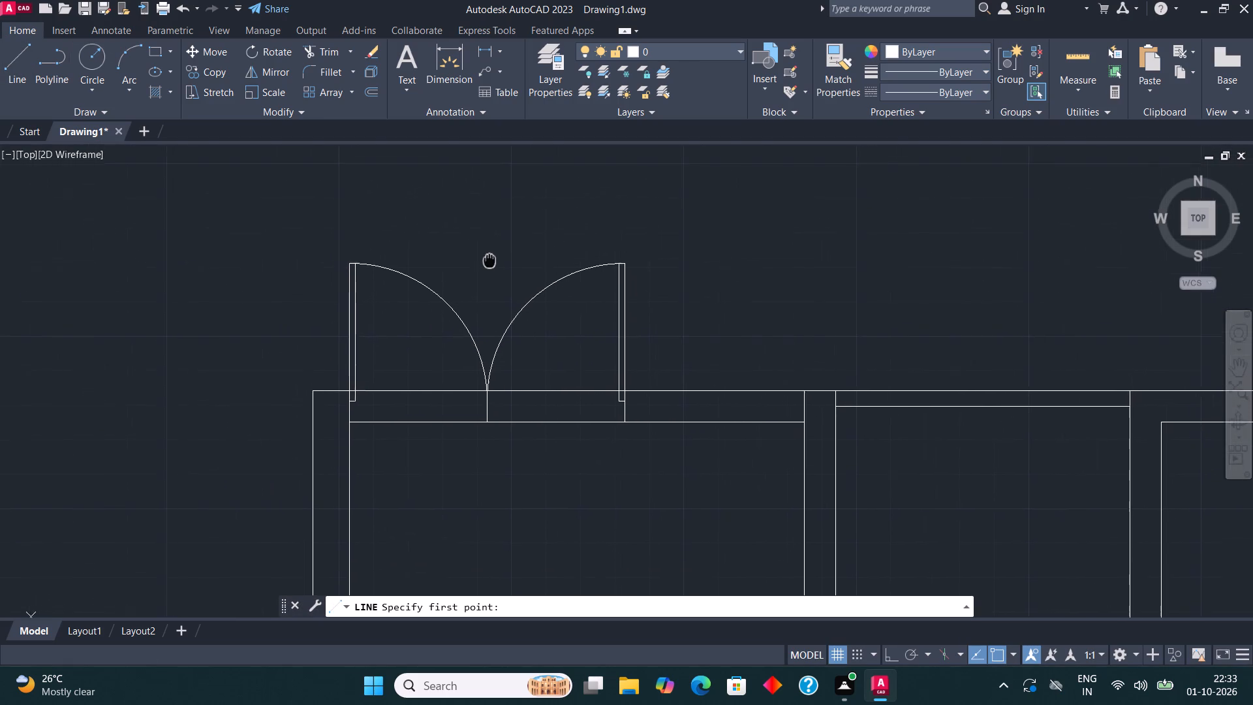
middle_click_drag(489, 259, 474, 268)
middle_click_drag(525, 348, 486, 357)
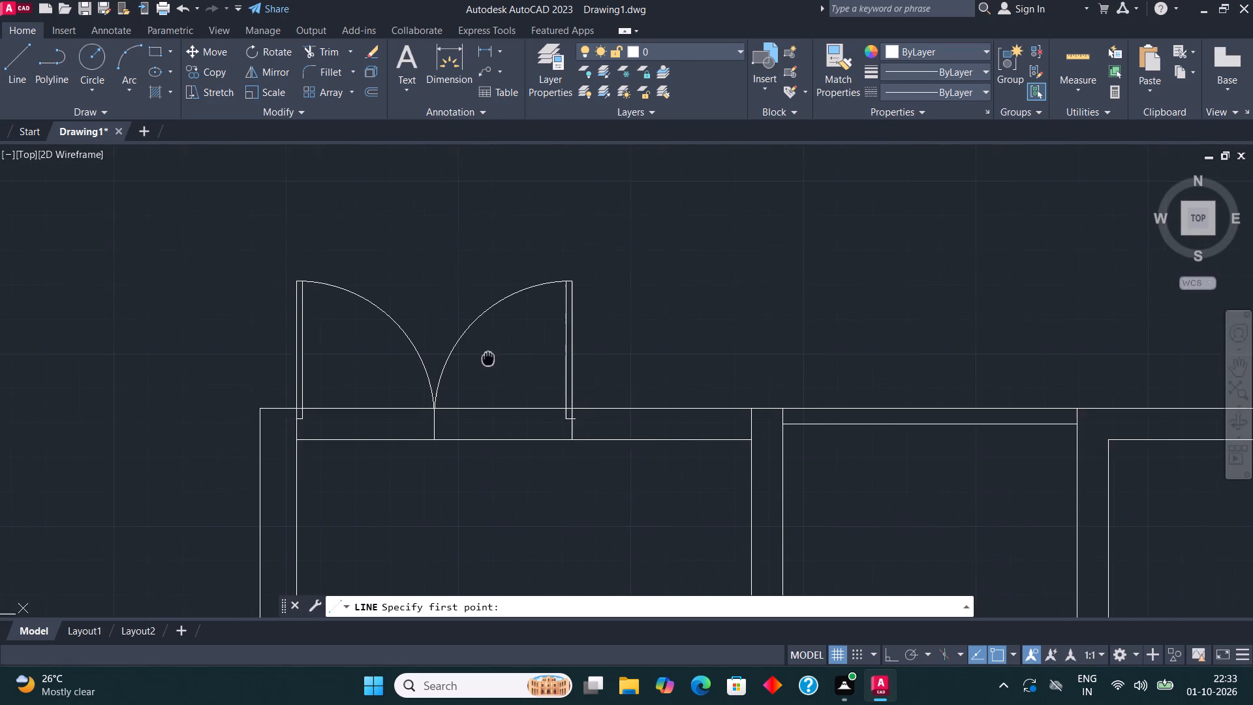
middle_click_drag(486, 357, 484, 358)
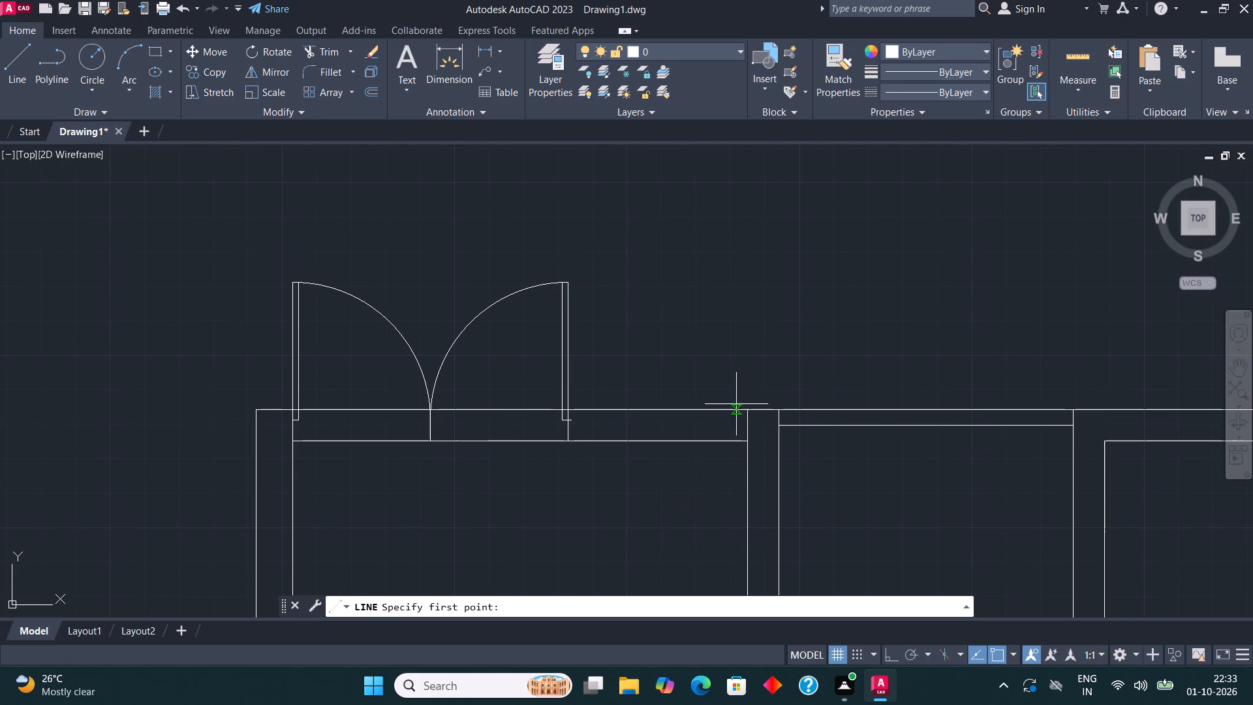
left_click(747, 409)
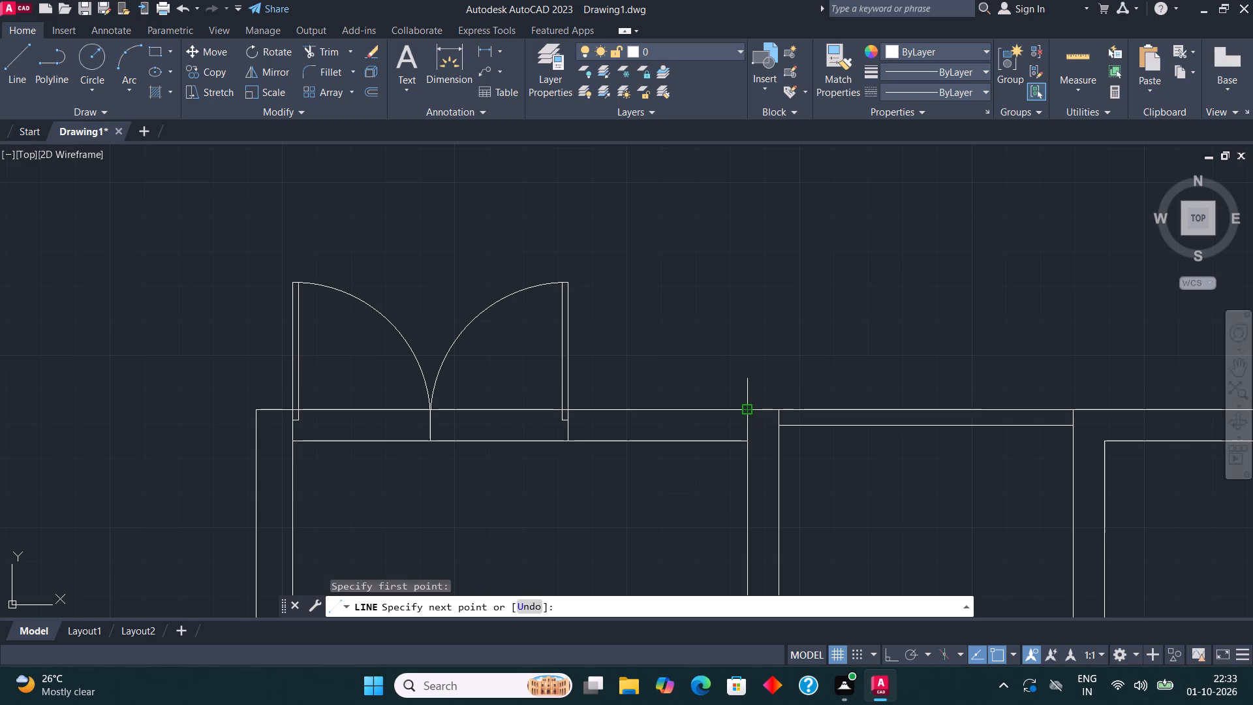
type("3'3\"")
key("Return")
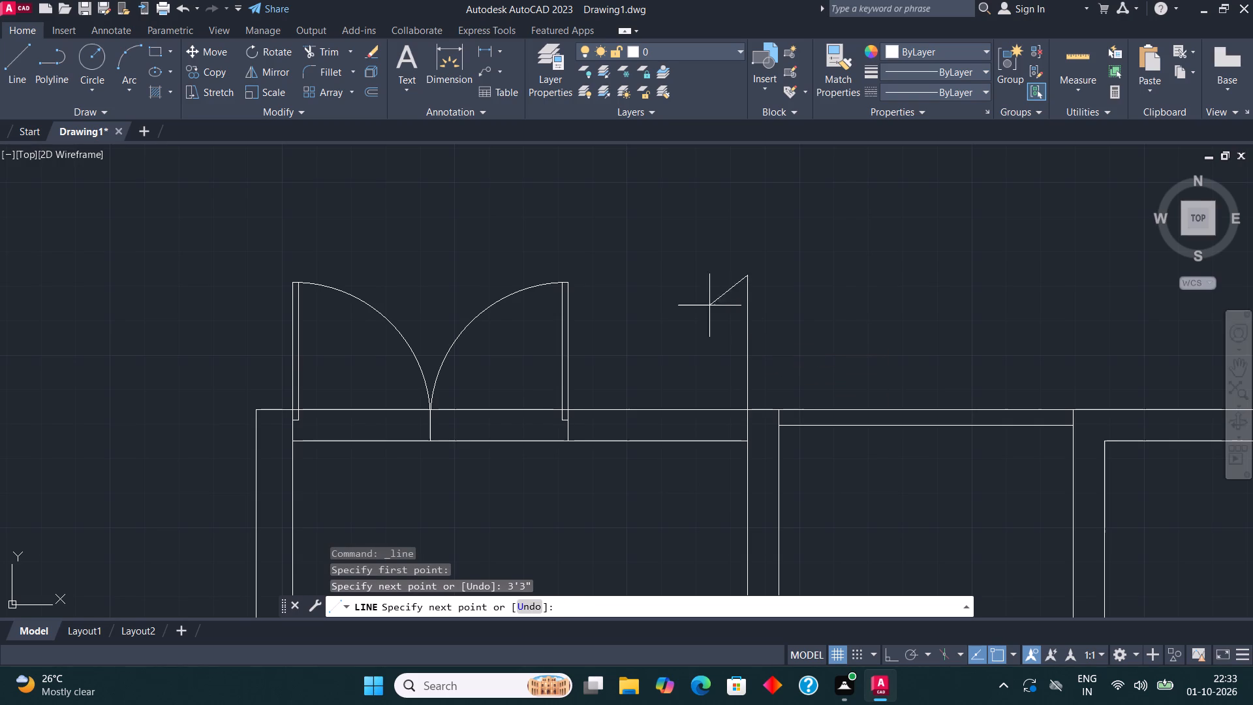
key("F8")
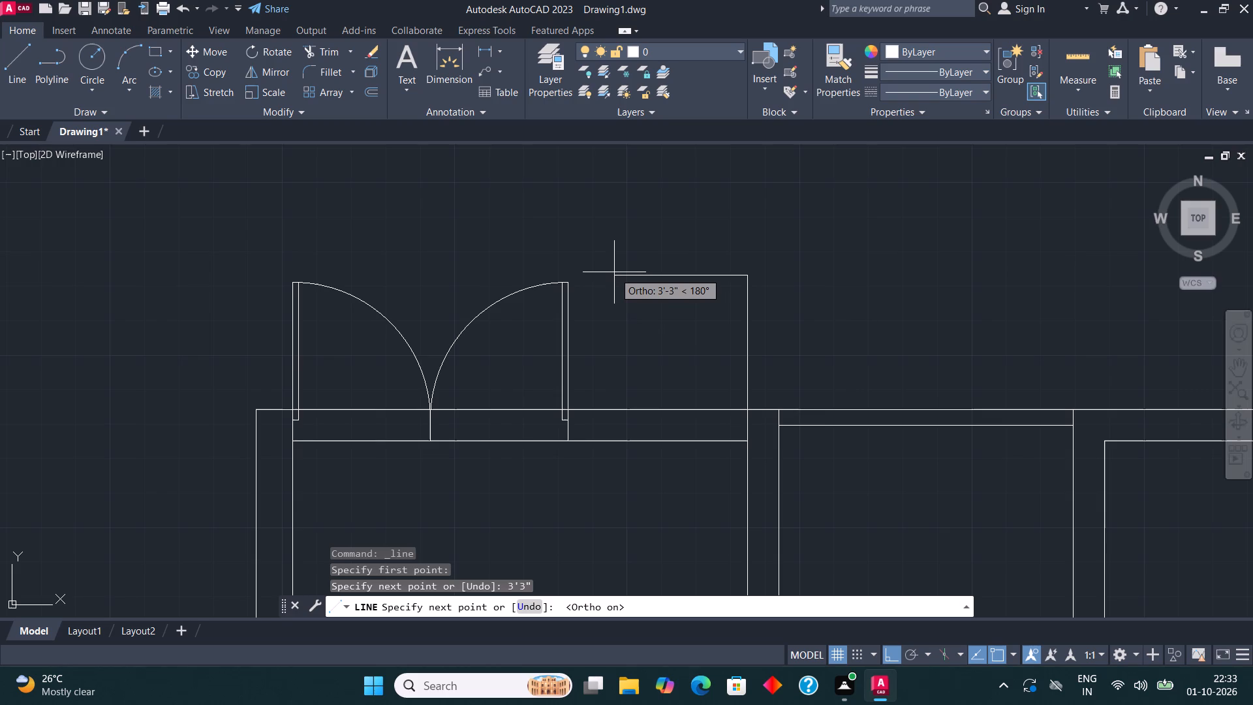
key("5")
key("apostrophe")
key("Return")
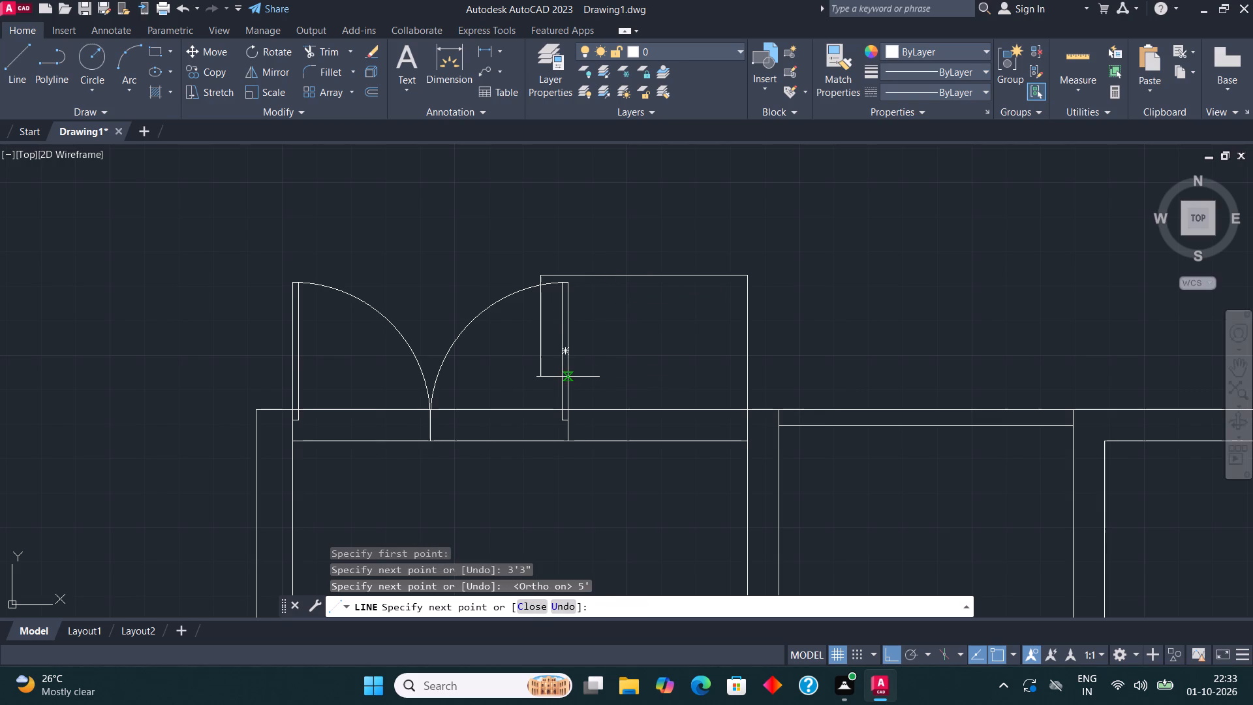
type("3'3\"")
key("Return")
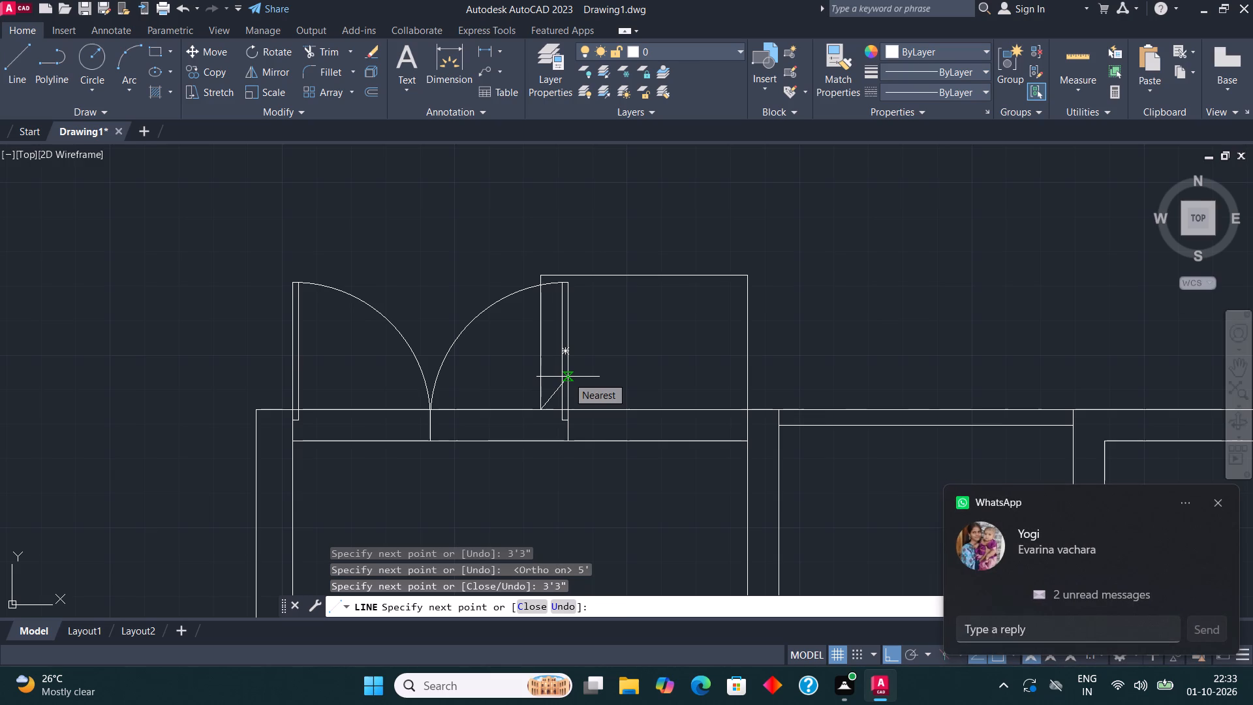
key("Escape")
left_click(1226, 505)
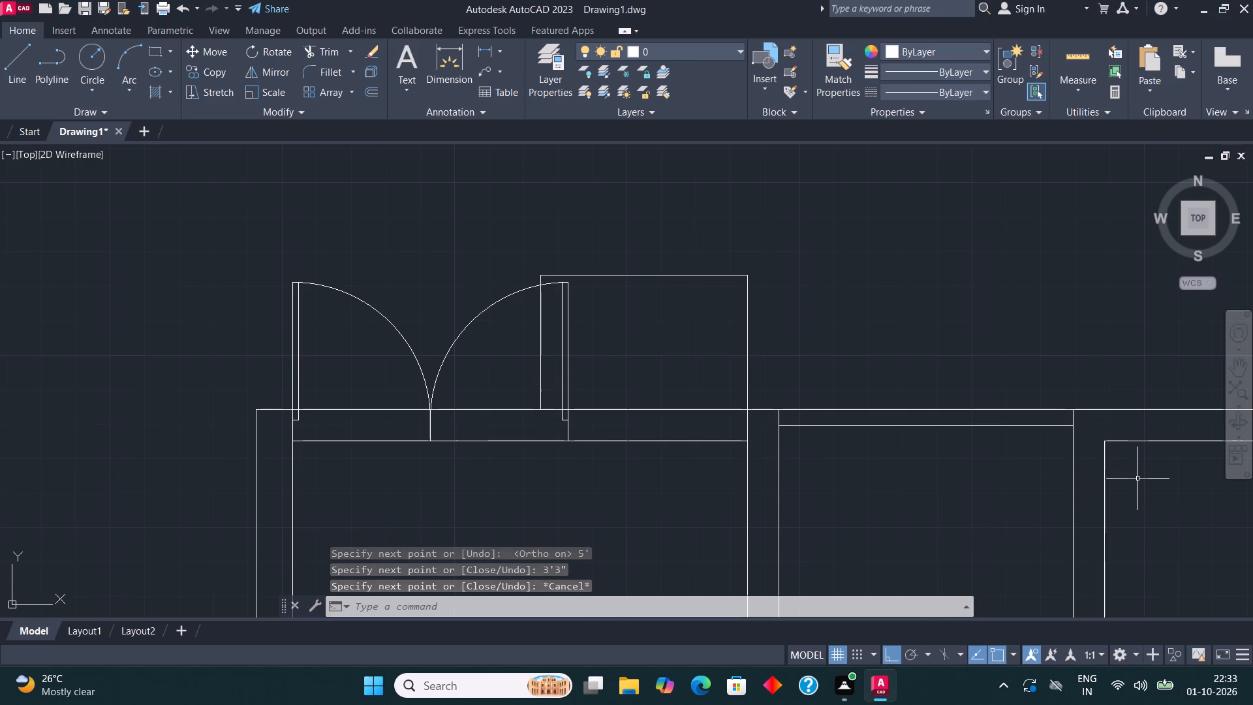
Move the copied double door straight left about 12'-6", off the top wall into the empty space beside the plan.
left_click(480, 371)
left_click(318, 327)
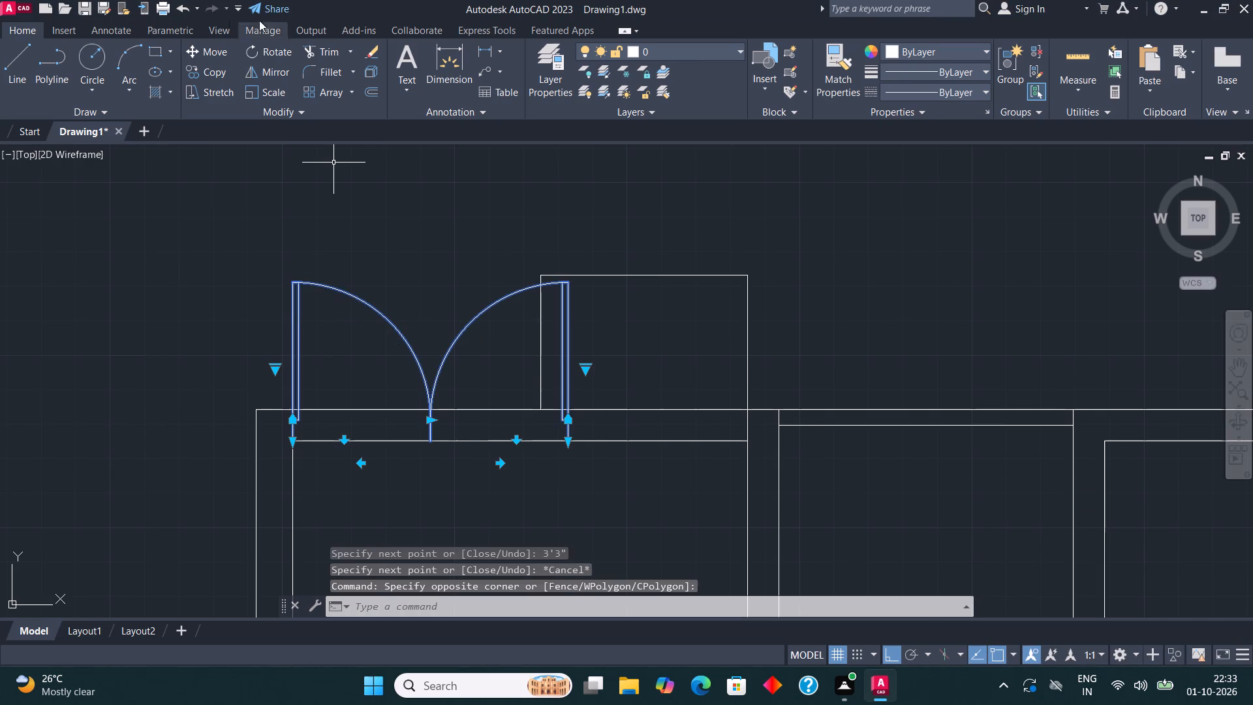
left_click(209, 57)
left_click(379, 257)
scroll(416, 273, "down", 3)
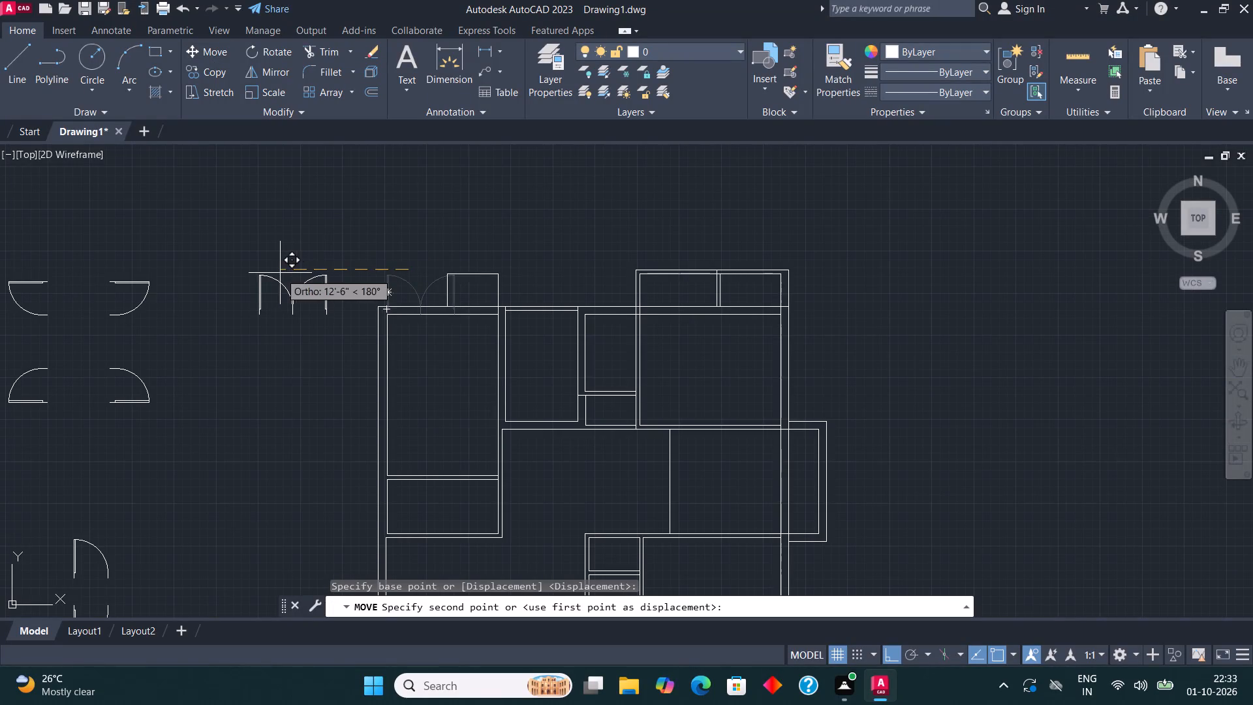
left_click(280, 273)
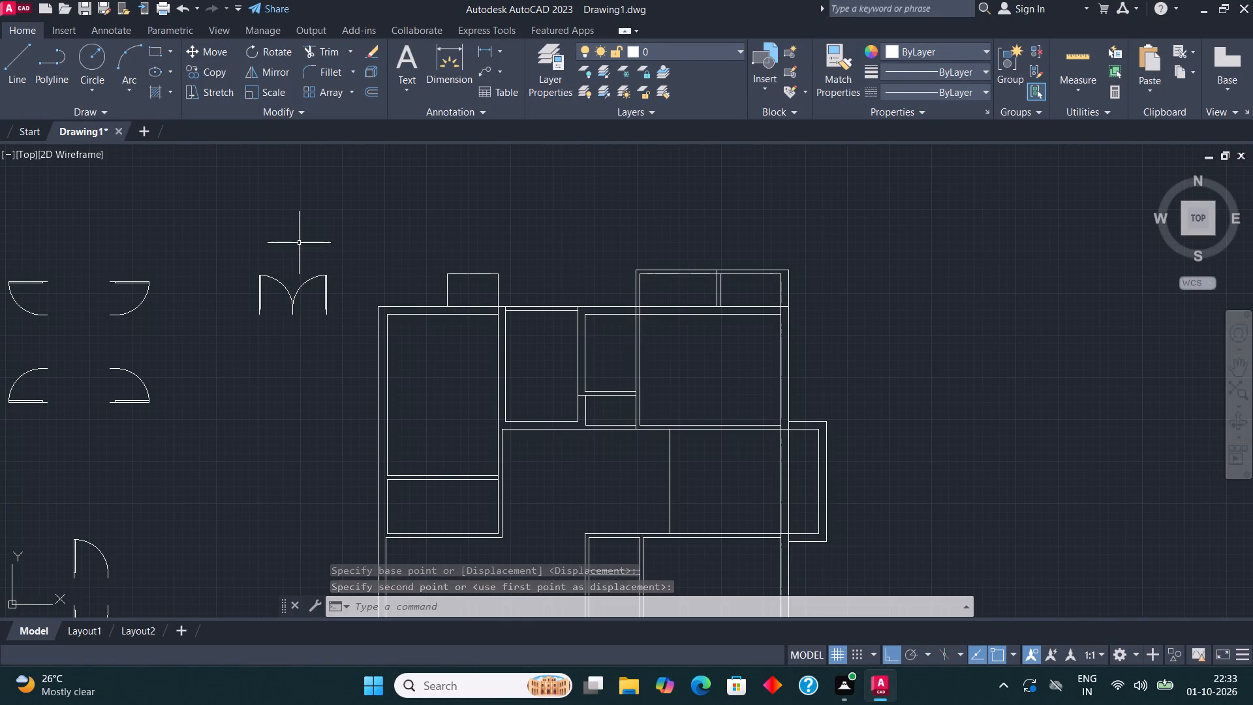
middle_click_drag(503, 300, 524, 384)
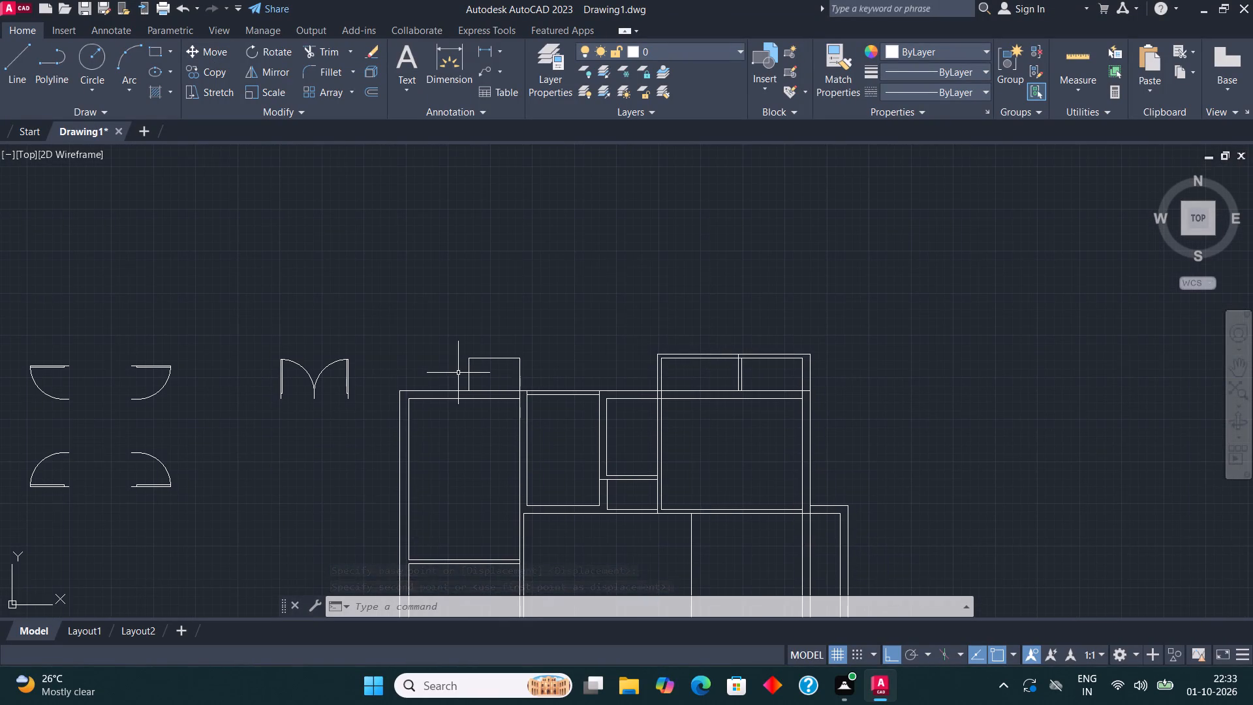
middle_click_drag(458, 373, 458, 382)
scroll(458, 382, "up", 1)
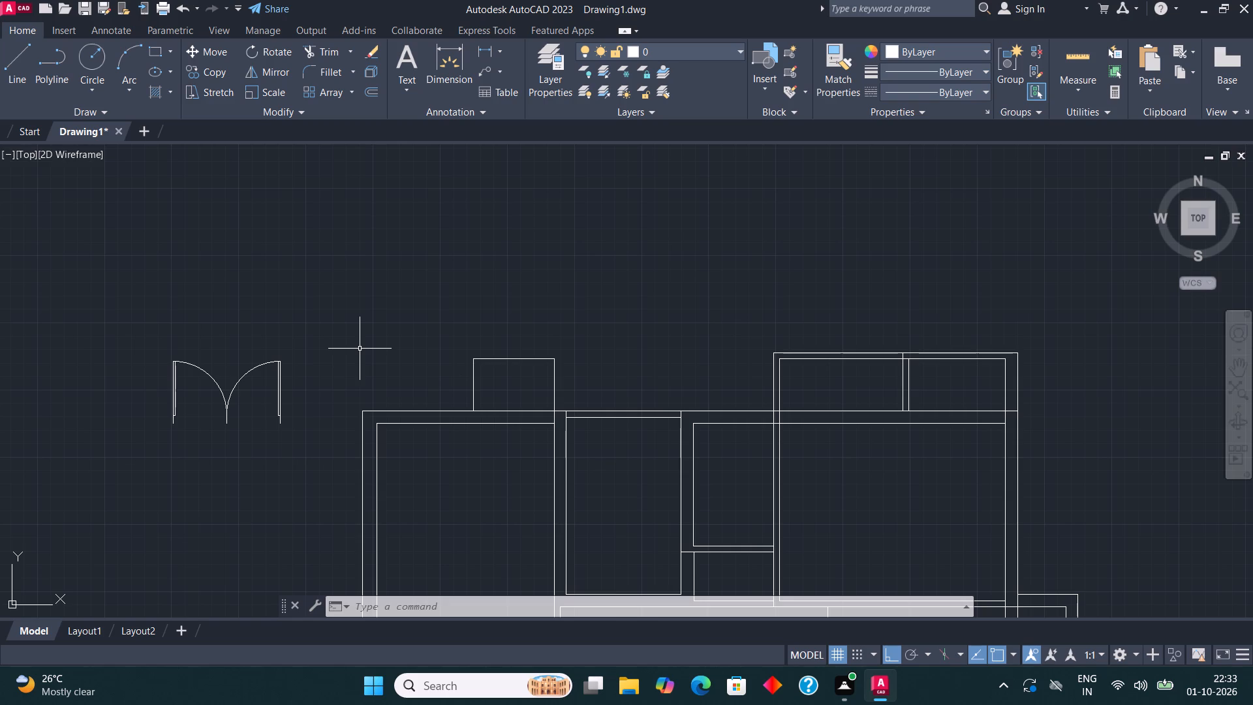
Draw lines from the plan's outer top-left corner up level with the small projection's top, then across to join its top line.
middle_click_drag(495, 380, 420, 424)
scroll(419, 419, "up", 1)
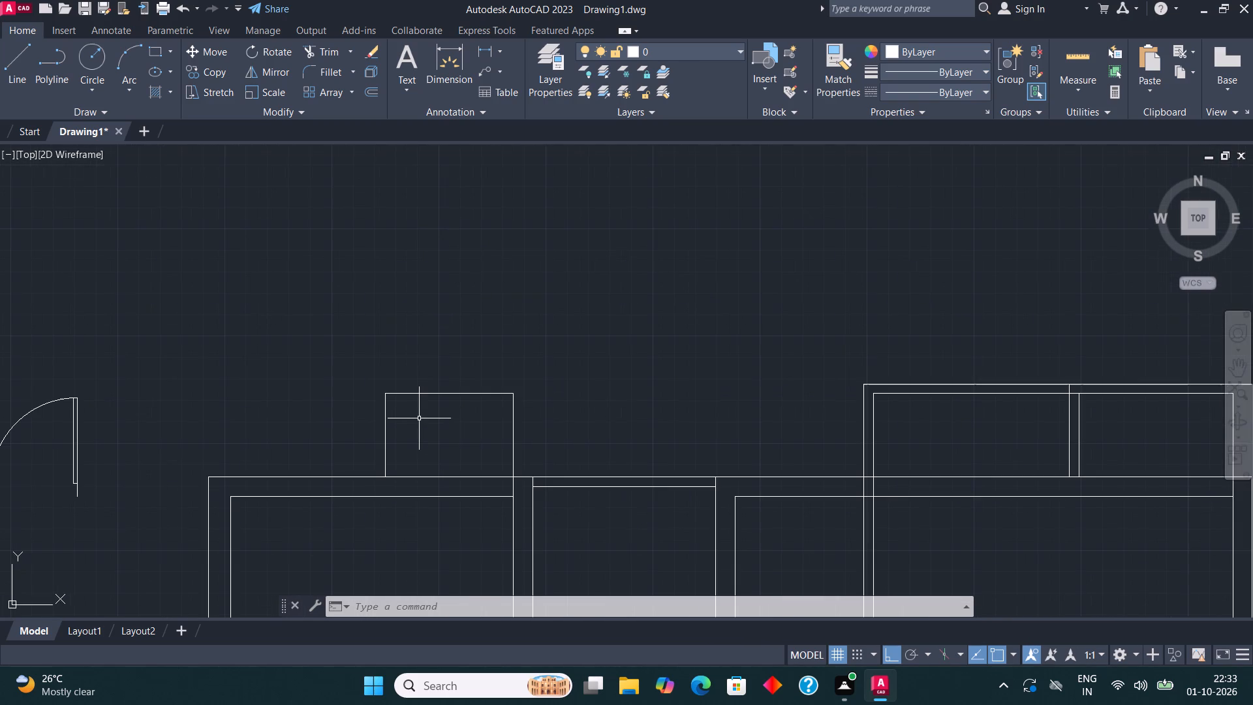
left_click(17, 63)
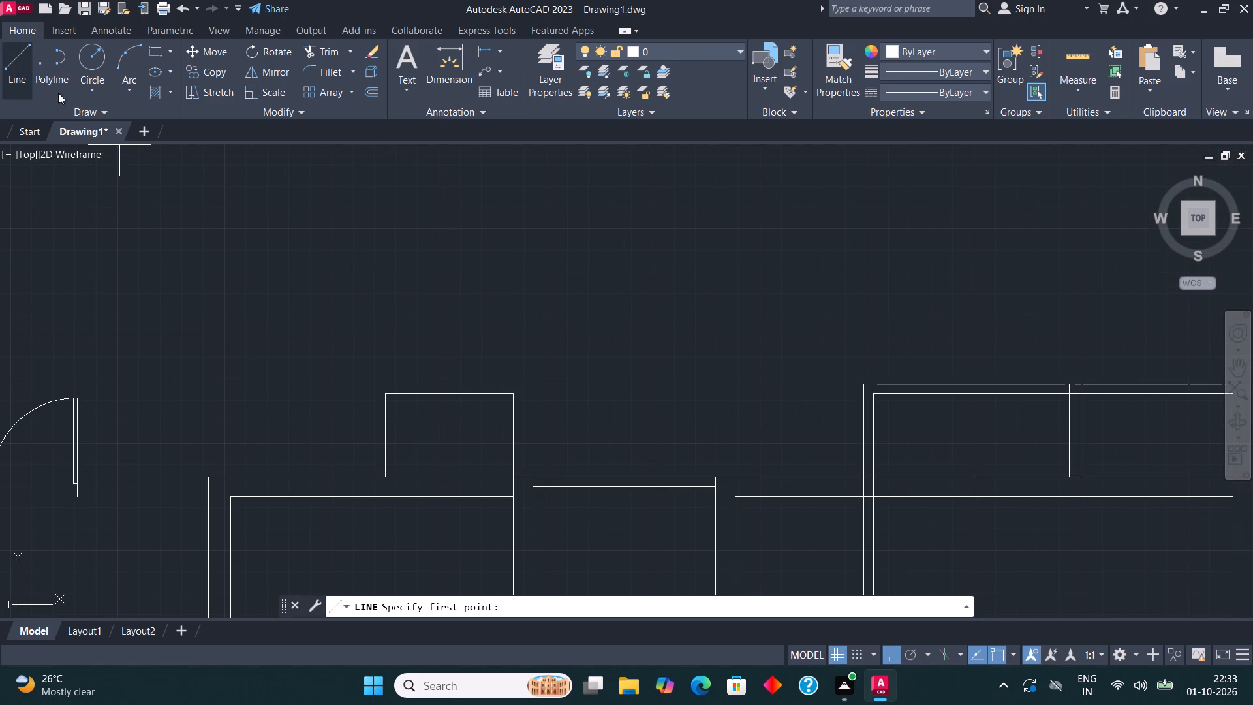
left_click(208, 478)
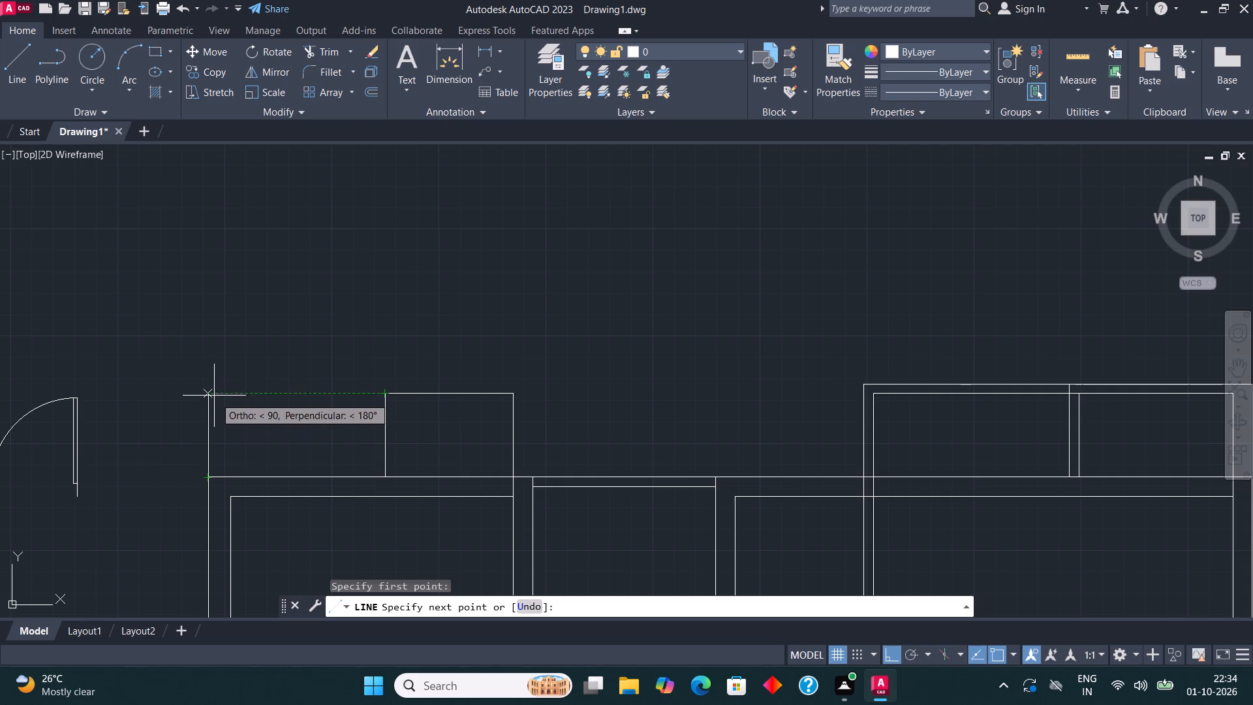
left_click(214, 396)
left_click(394, 392)
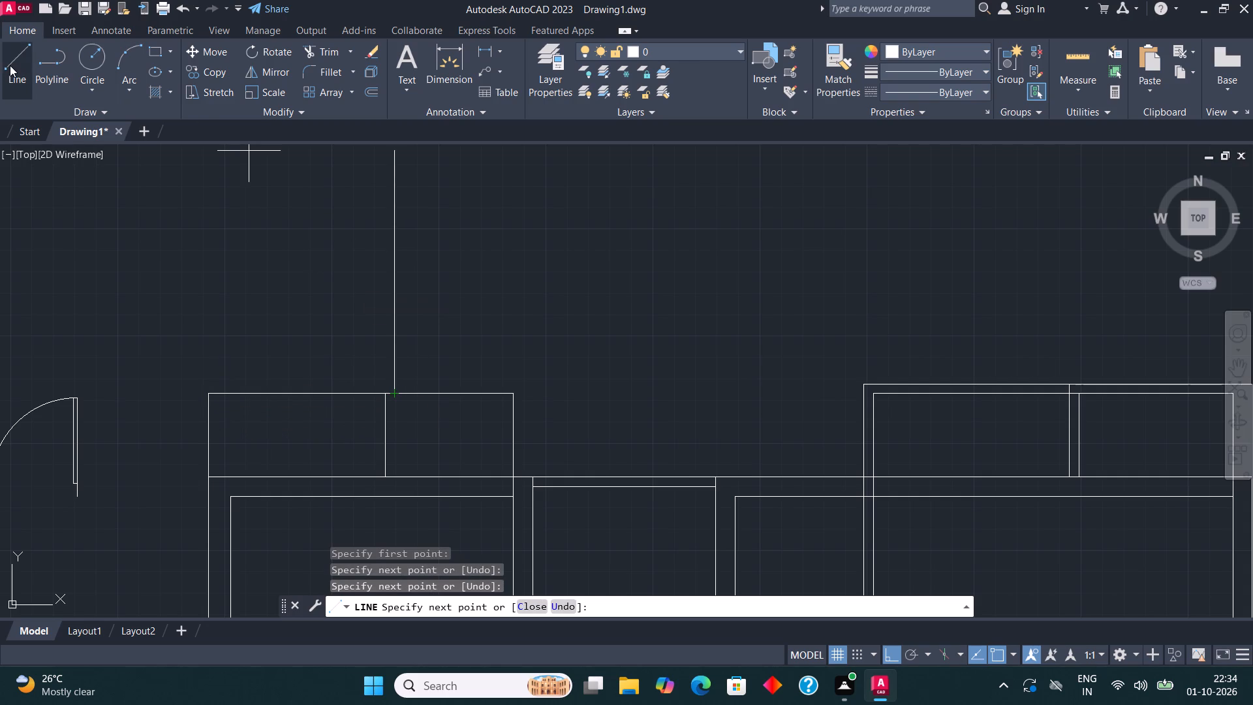
key("Escape")
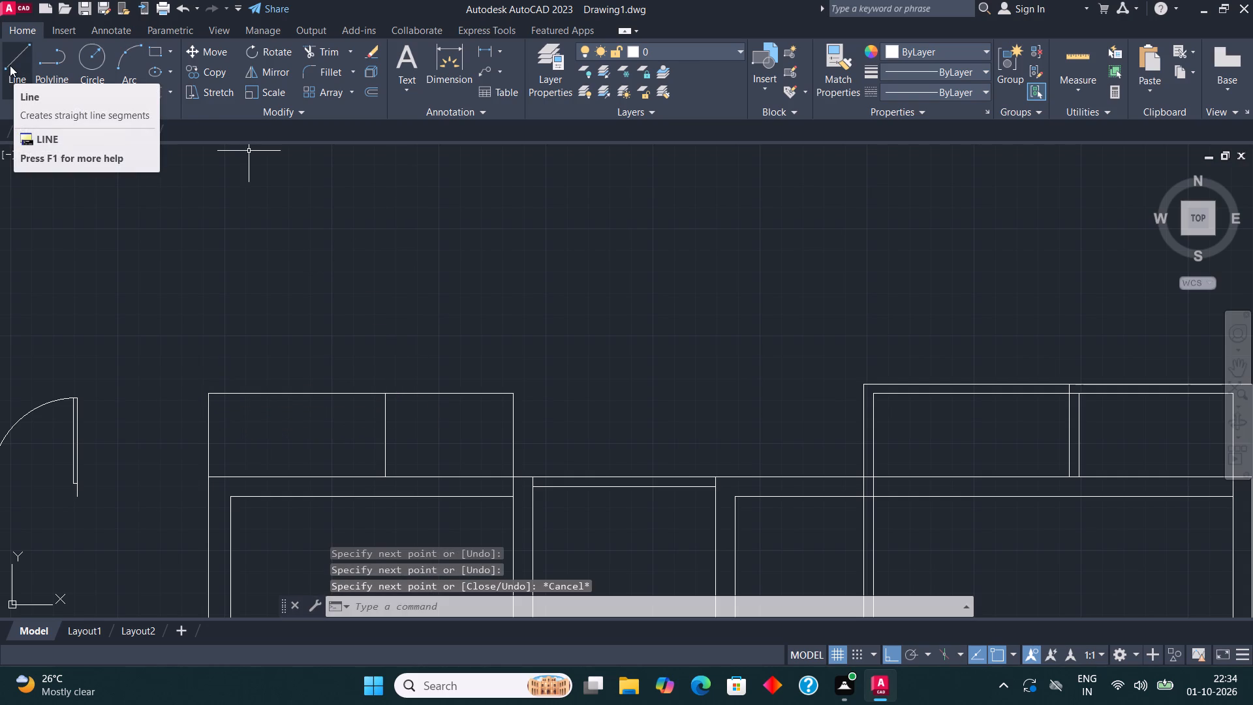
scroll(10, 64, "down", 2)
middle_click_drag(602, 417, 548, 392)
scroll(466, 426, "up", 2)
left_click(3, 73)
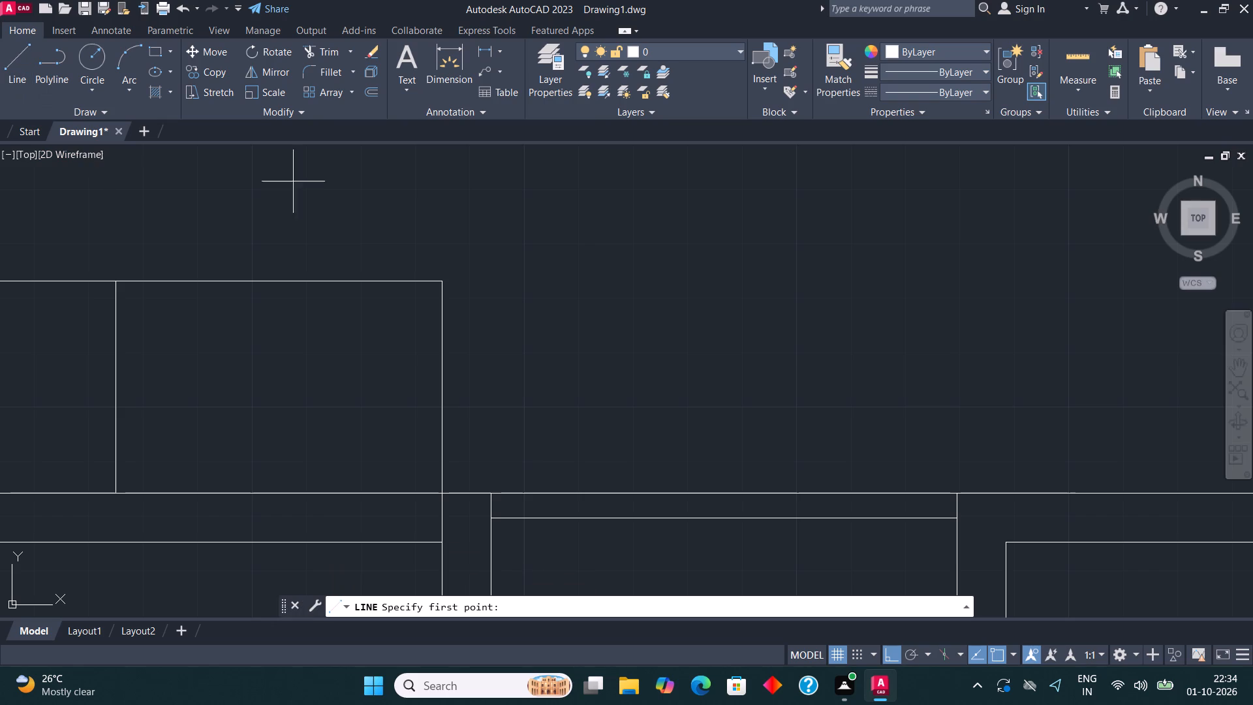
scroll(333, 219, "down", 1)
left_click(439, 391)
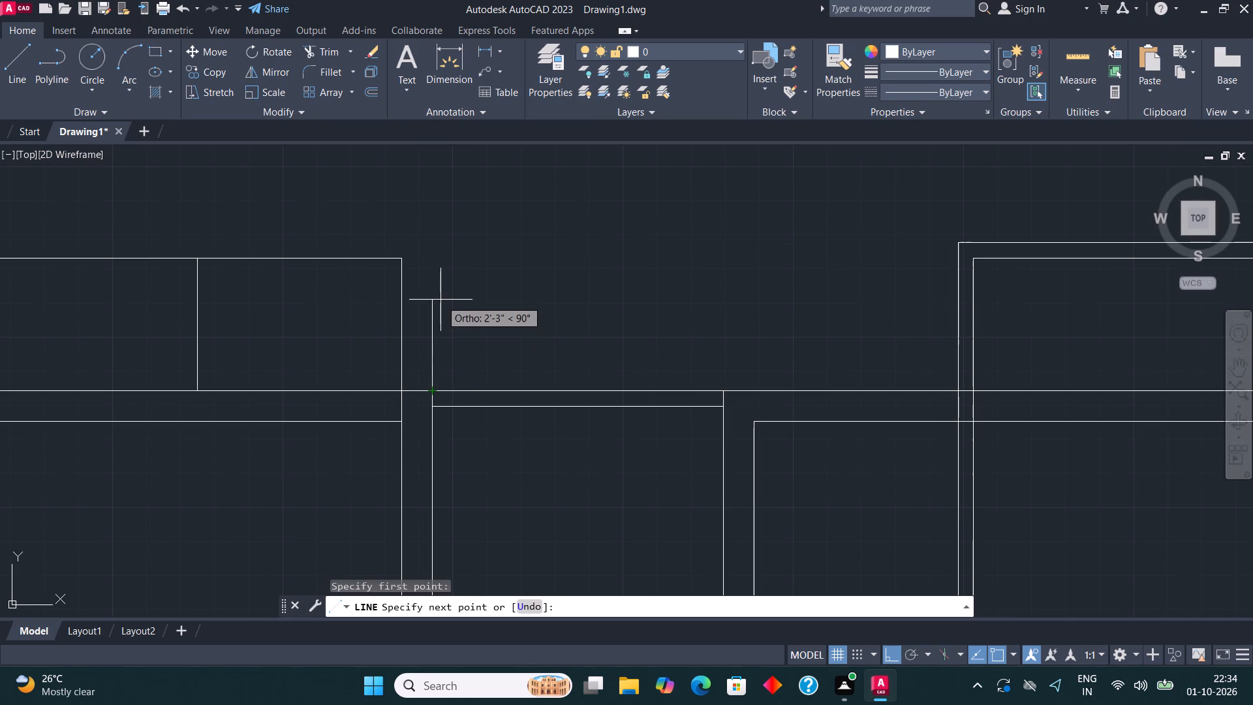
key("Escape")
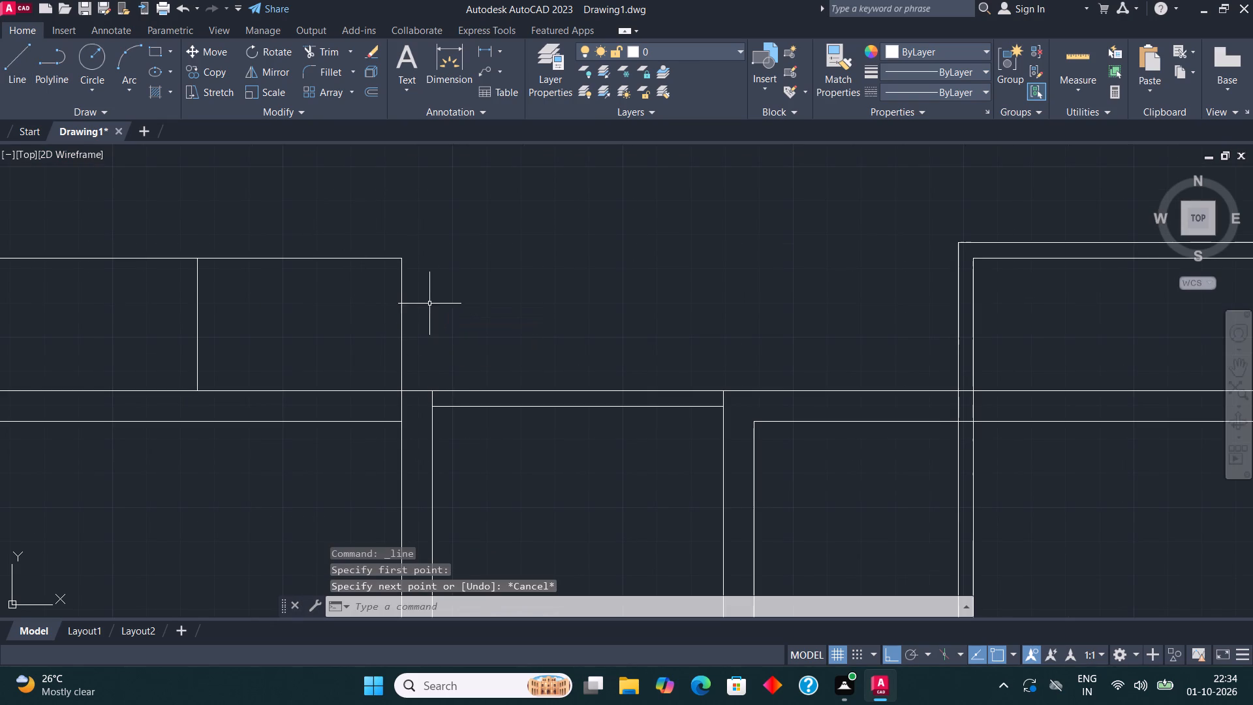
Offset the top, right and left lines of the projection above the upper-left room outward by 4.5".
left_click(399, 331)
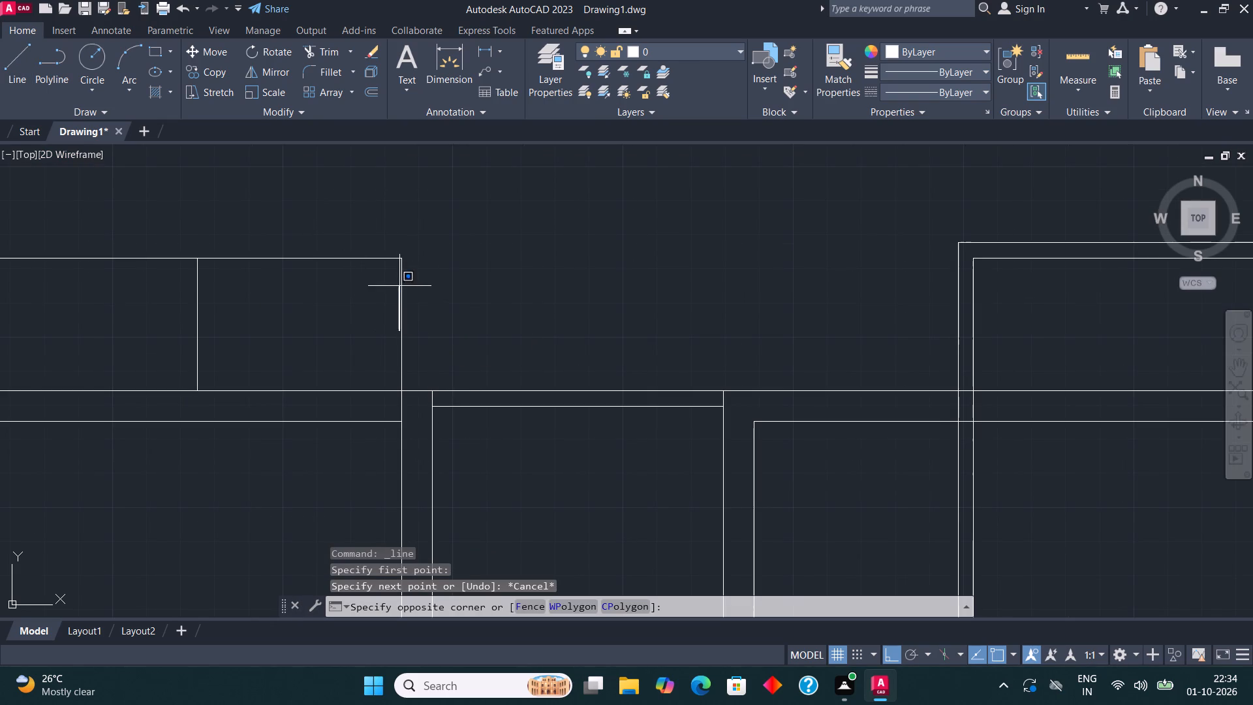
left_click(339, 253)
left_click(373, 93)
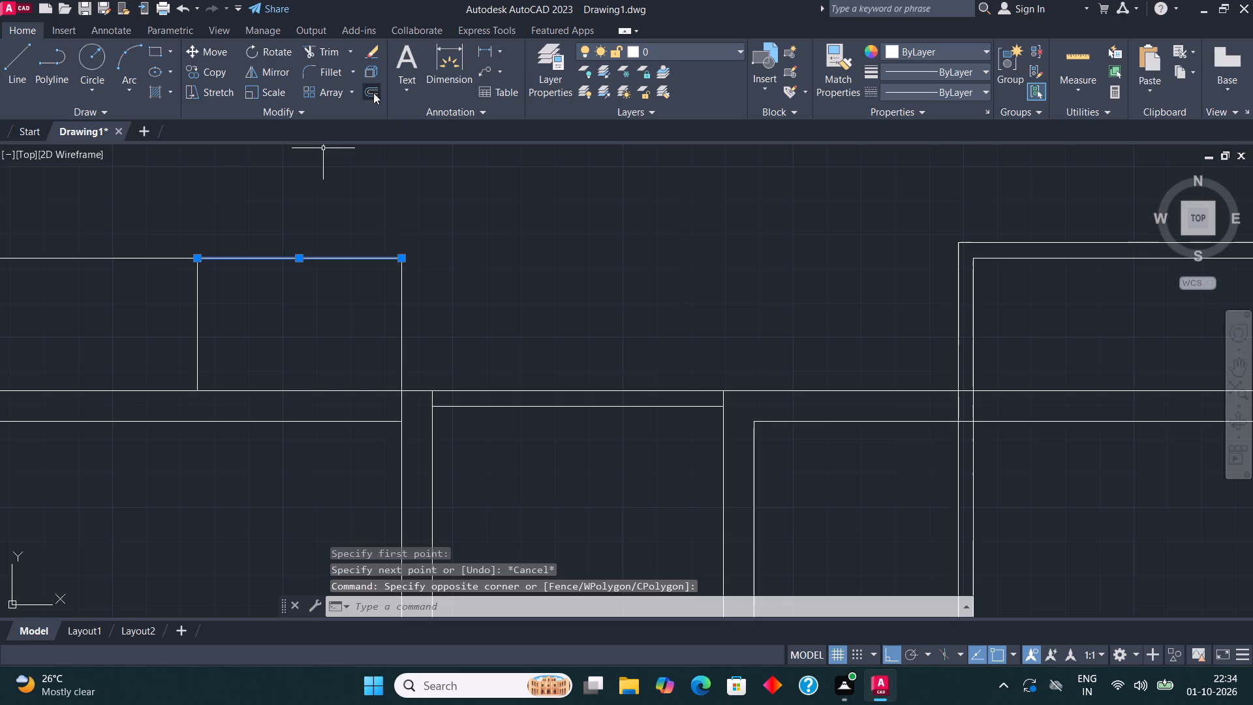
left_click(315, 257)
type("4.5\"")
key("Return")
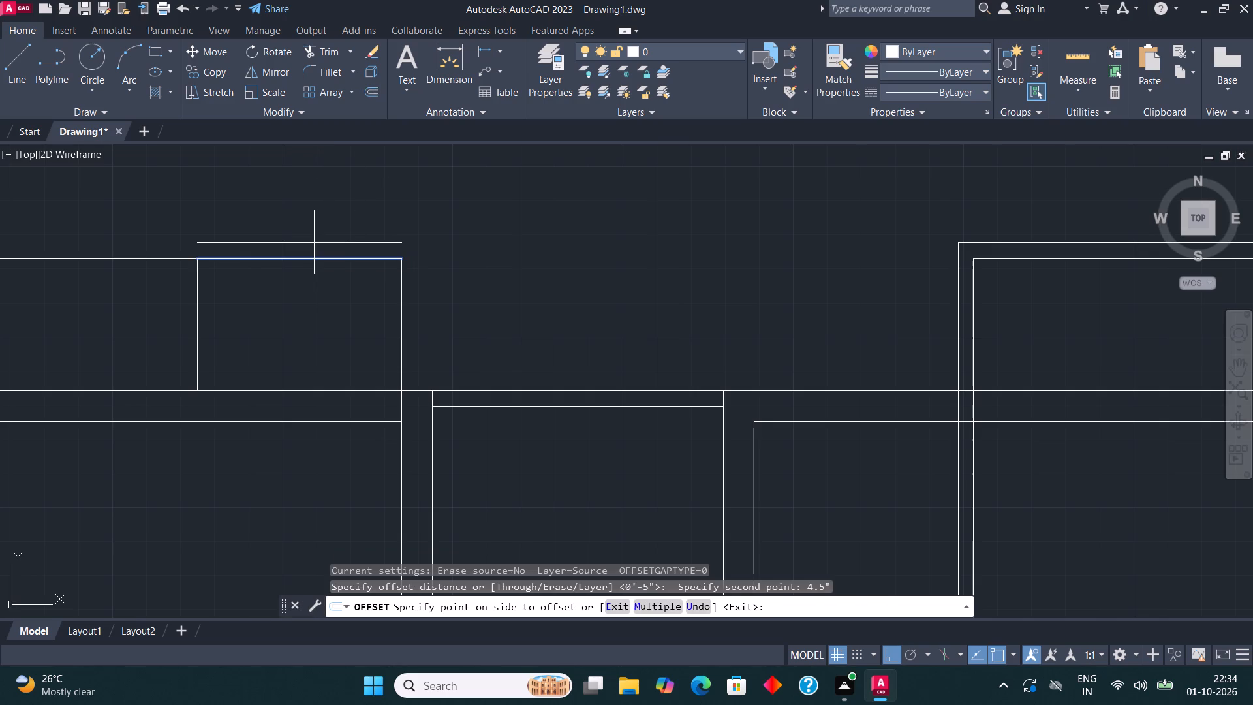
left_click(314, 242)
left_click(332, 215)
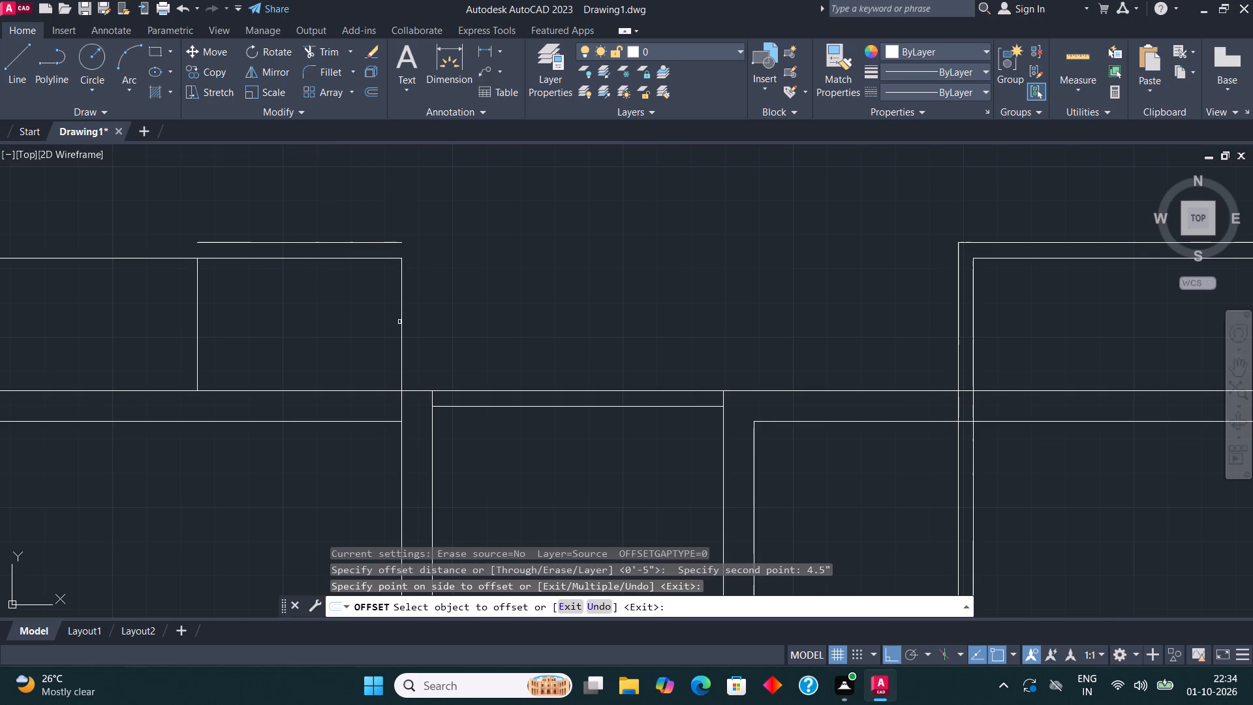
left_click(401, 324)
left_click(422, 299)
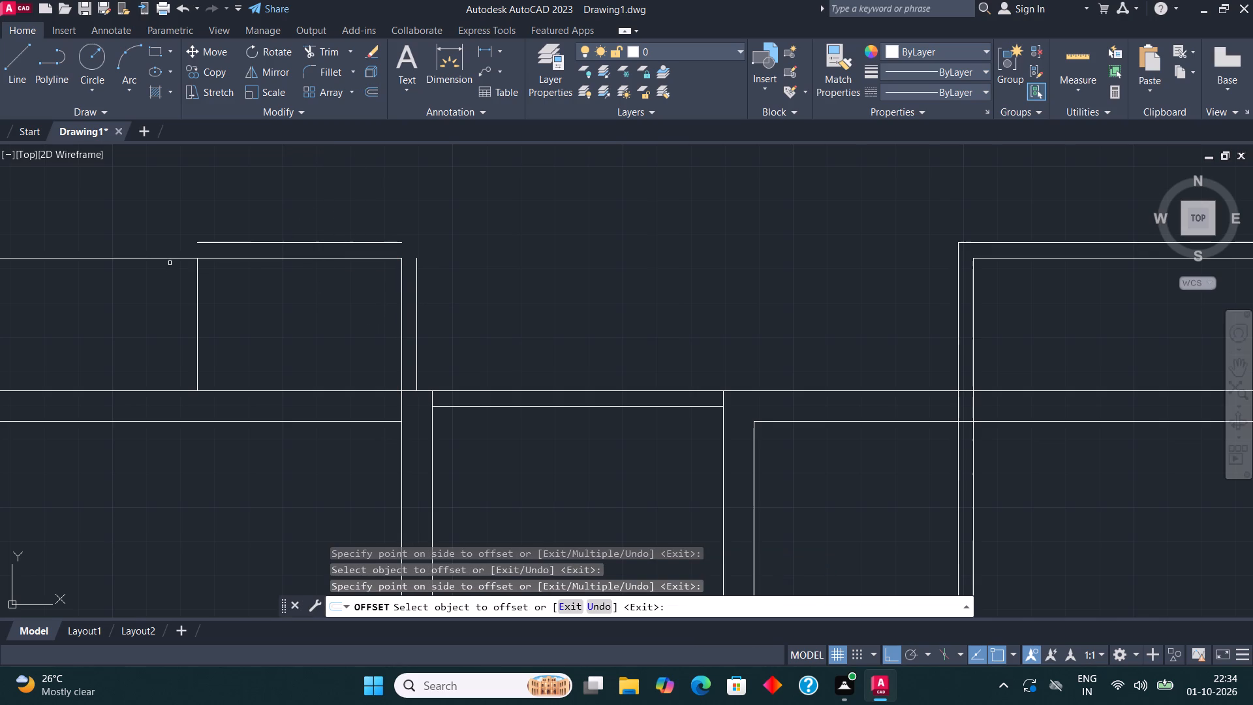
left_click(168, 259)
left_click(173, 227)
middle_click_drag(254, 233, 463, 257)
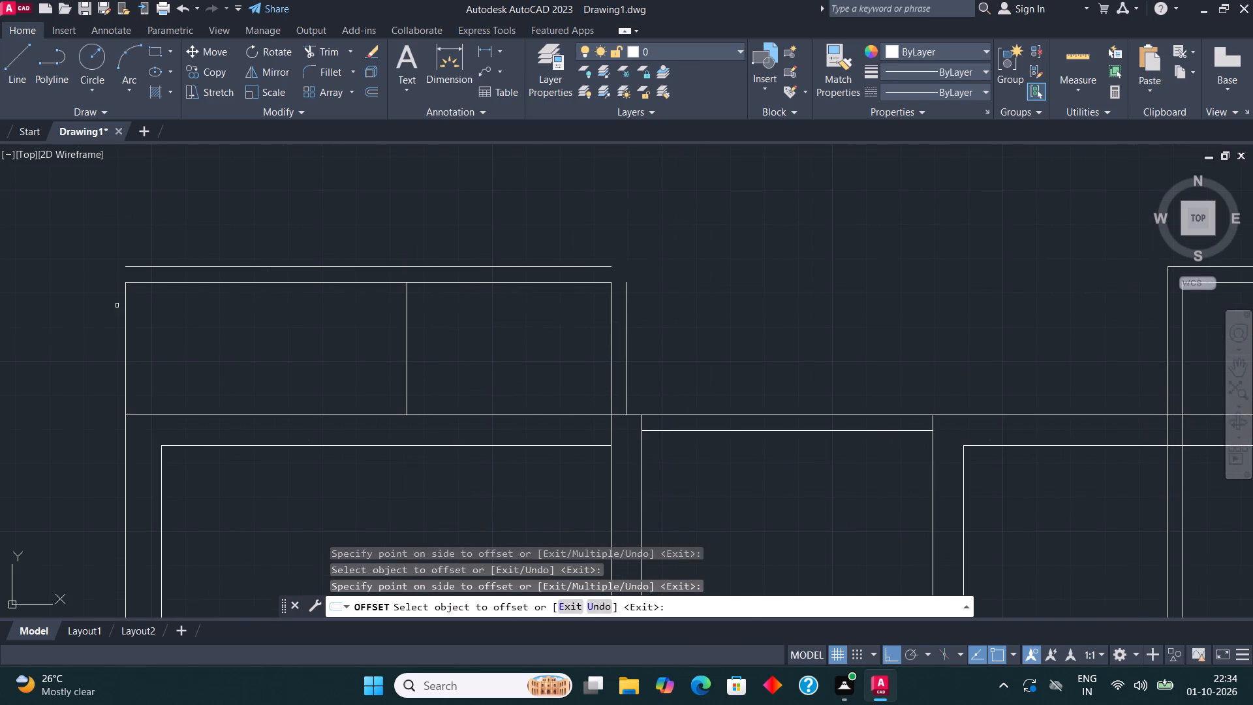
left_click(125, 322)
left_click(105, 312)
Offset the projection's middle dividing line 4.5" to its left.
left_click(408, 349)
left_click(390, 347)
Fillet the offset outer lines of the projection into square corners at its top-left and top-right.
left_click(332, 76)
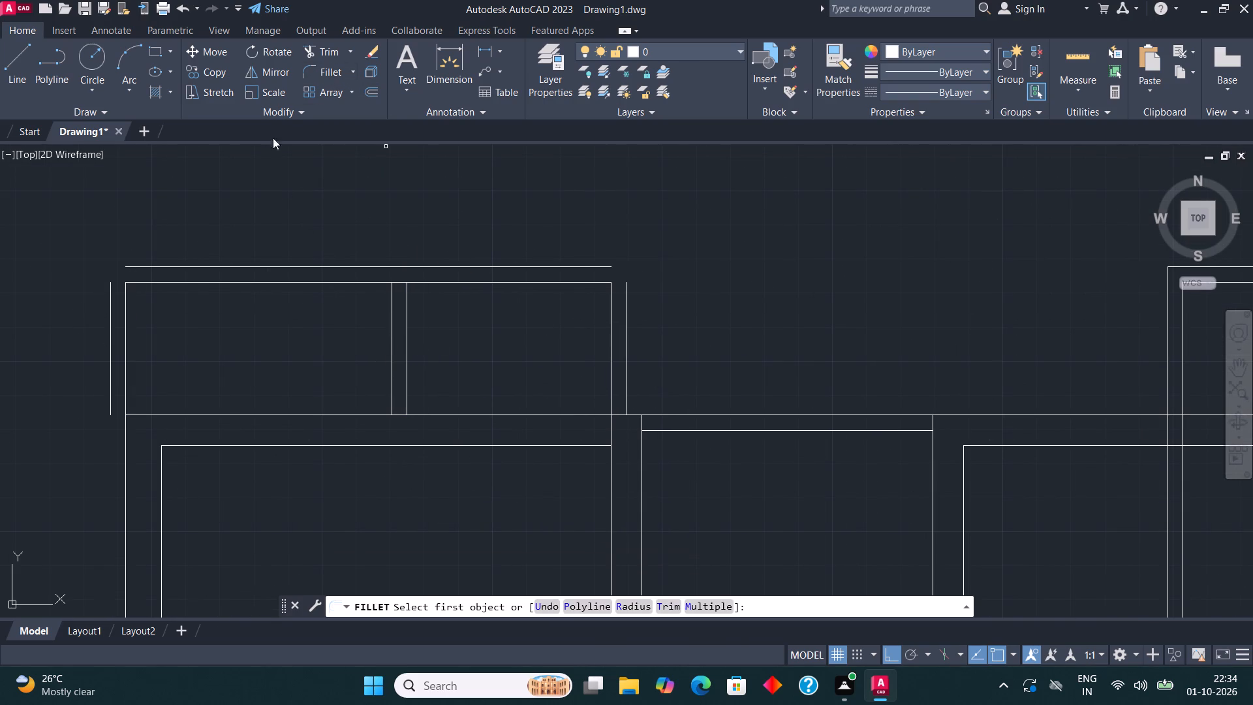
left_click(110, 301)
left_click(141, 268)
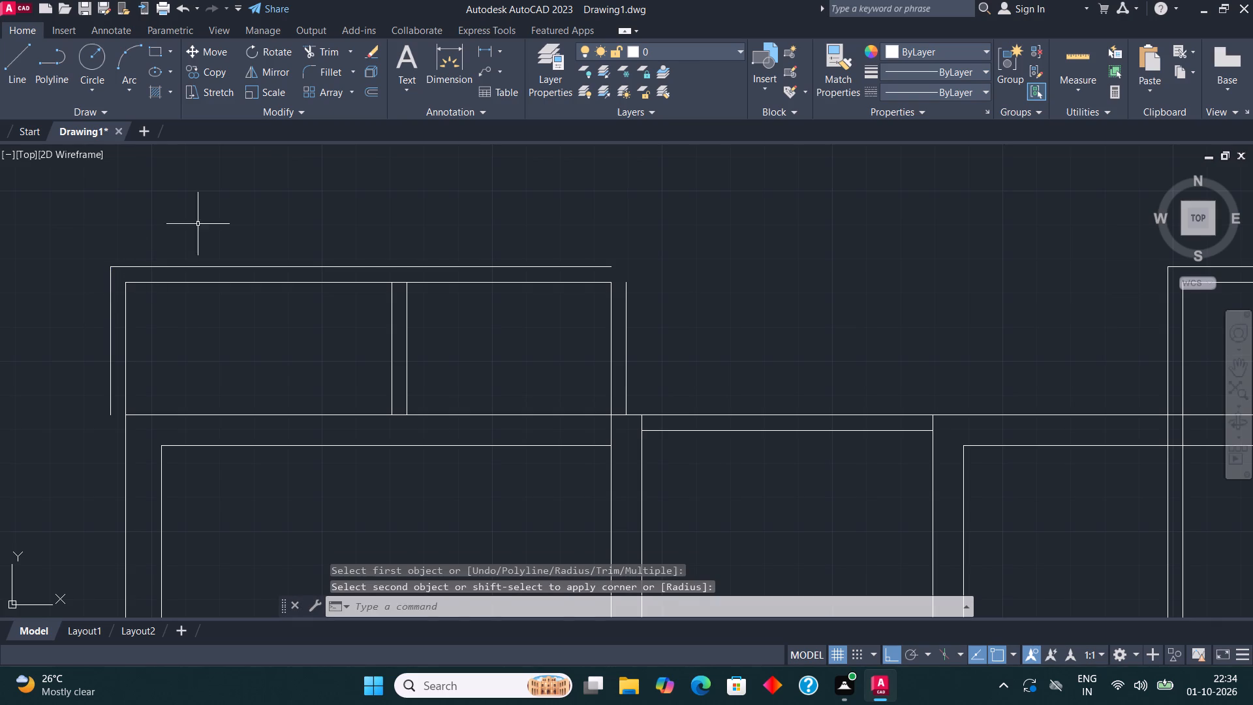
left_click(323, 76)
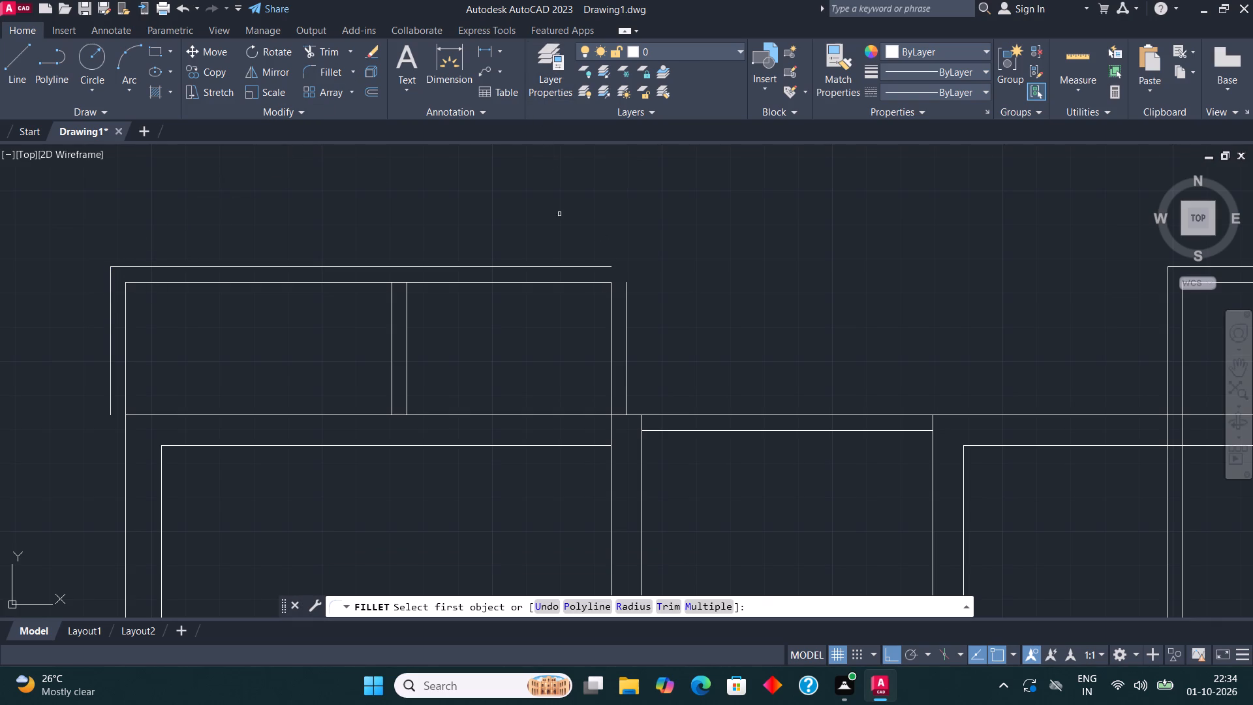
left_click(572, 265)
left_click(626, 299)
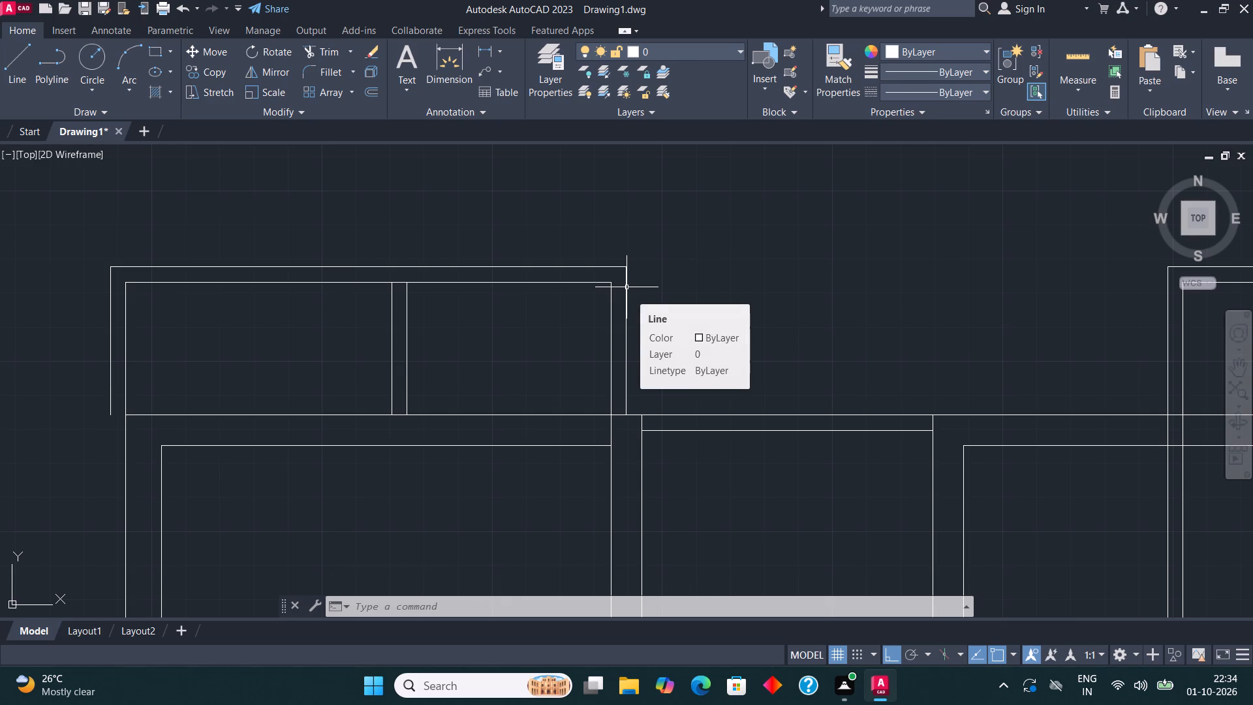
Move the whole double-line projection right so its outer right line meets the right face of the upper-left room's right wall.
middle_click_drag(471, 227, 578, 327)
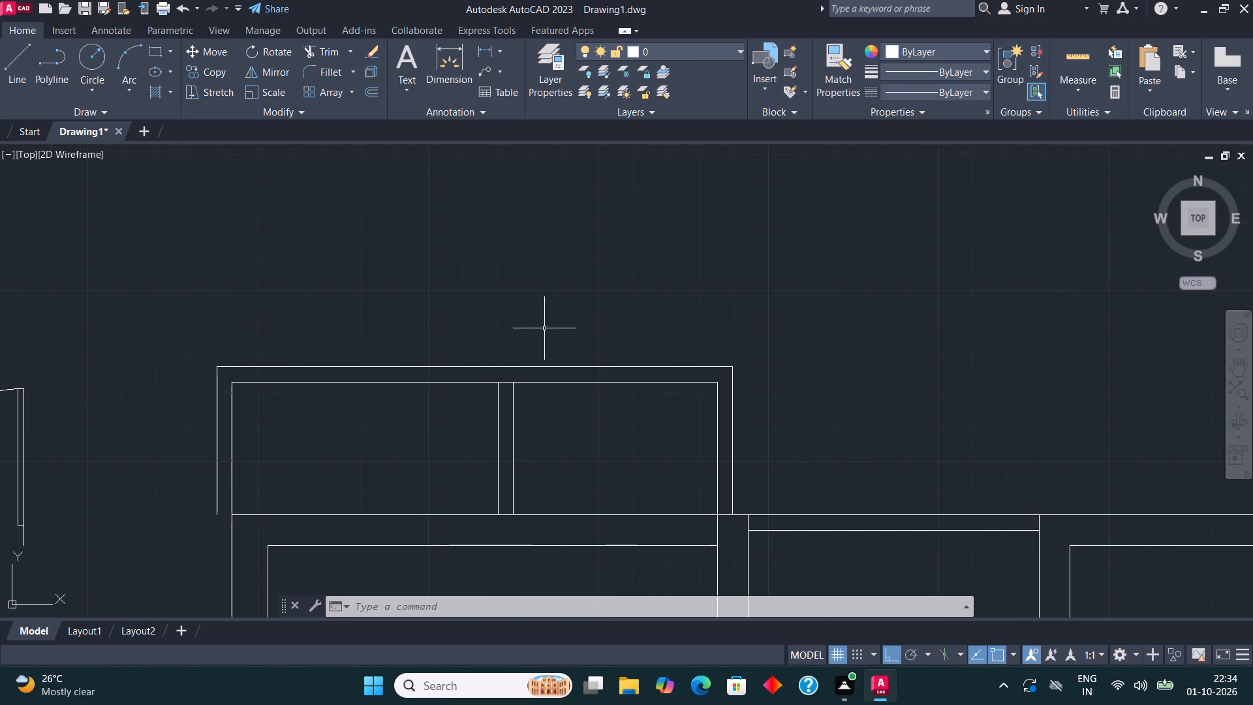
key("Escape")
left_click_drag(811, 469, 786, 450)
left_click(123, 262)
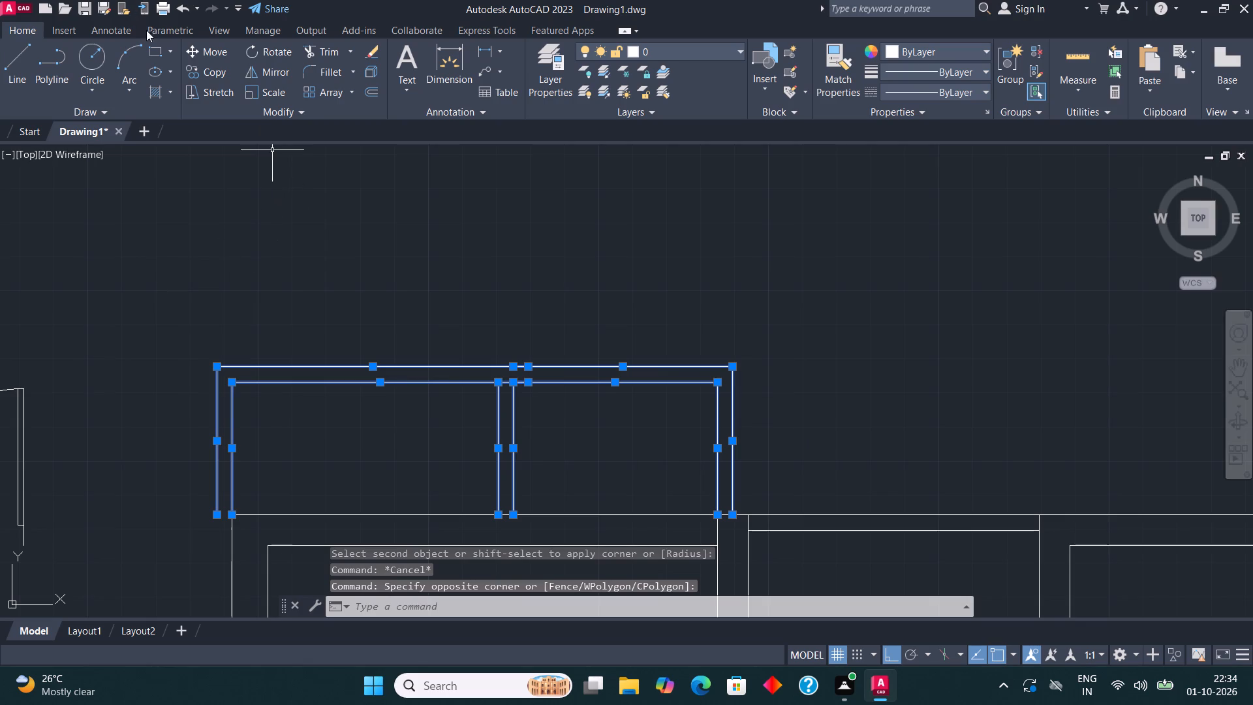
left_click(218, 54)
scroll(714, 539, "up", 2)
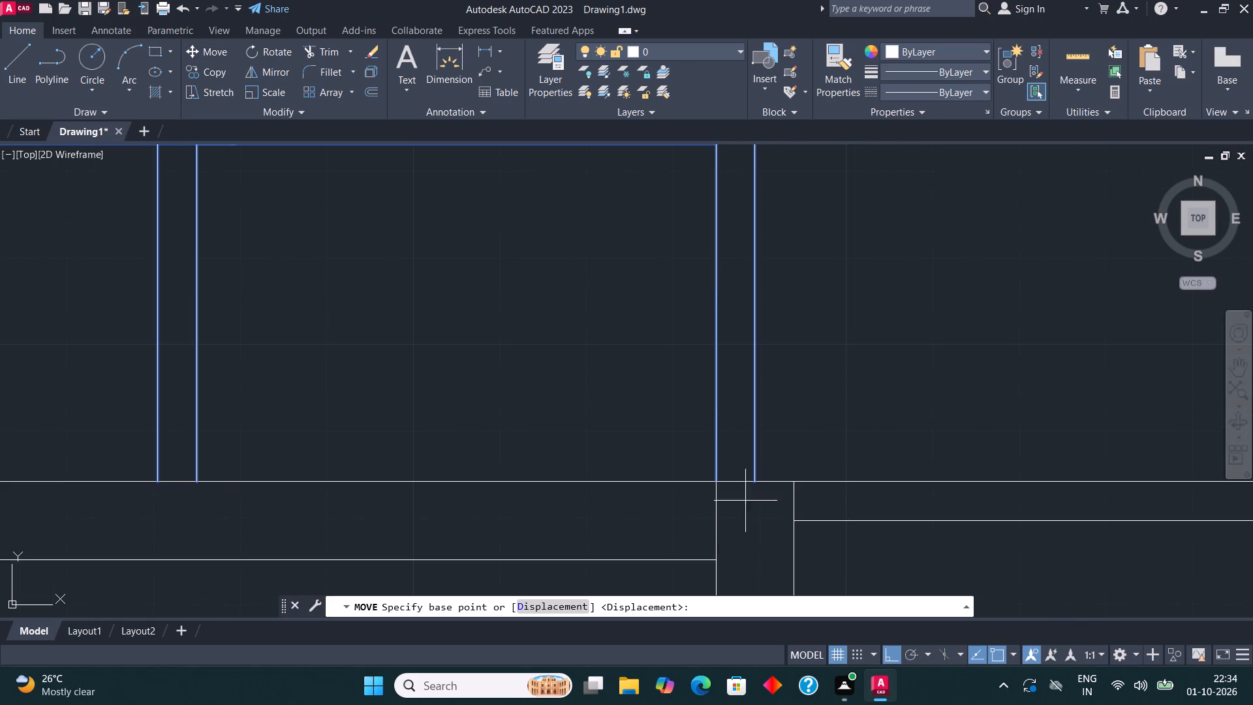
left_click(758, 485)
left_click(799, 485)
scroll(558, 445, "down", 3)
middle_click_drag(576, 444, 540, 442)
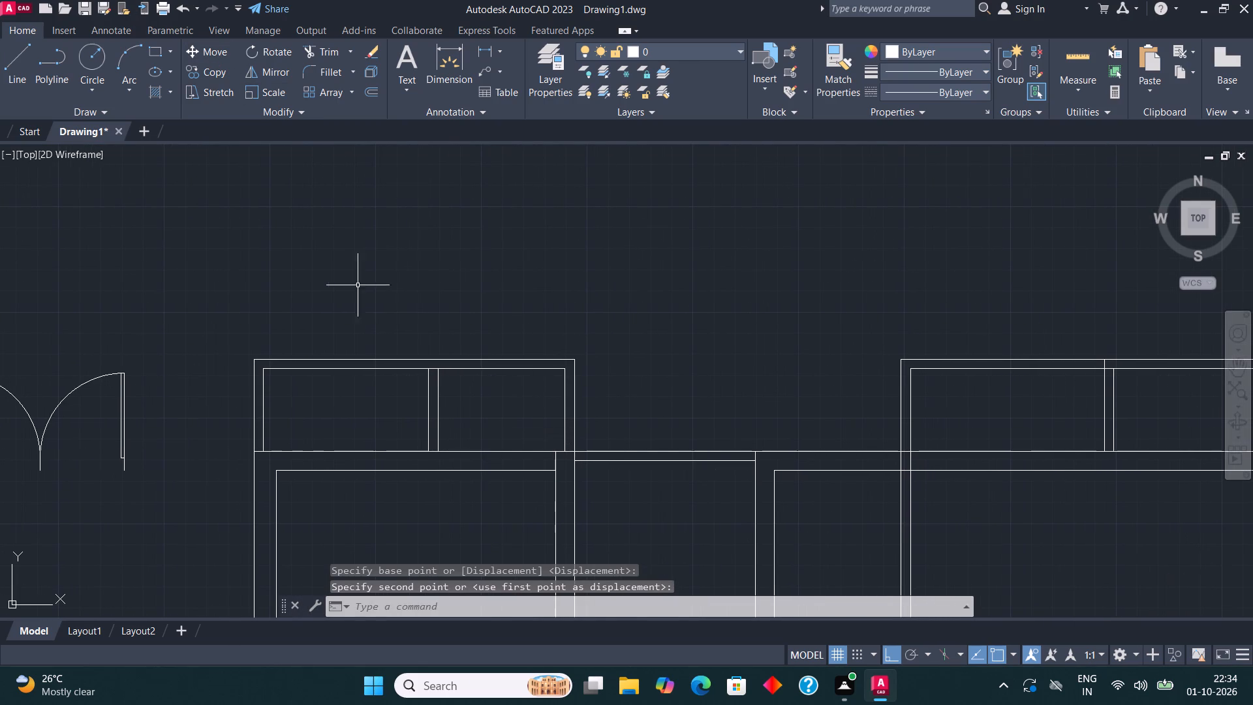
Scale the spare double door beside the plan down freehand in two passes, to about half its original size.
middle_click_drag(344, 292, 425, 272)
middle_click_drag(638, 315, 739, 317)
left_click(296, 449)
left_click(155, 383)
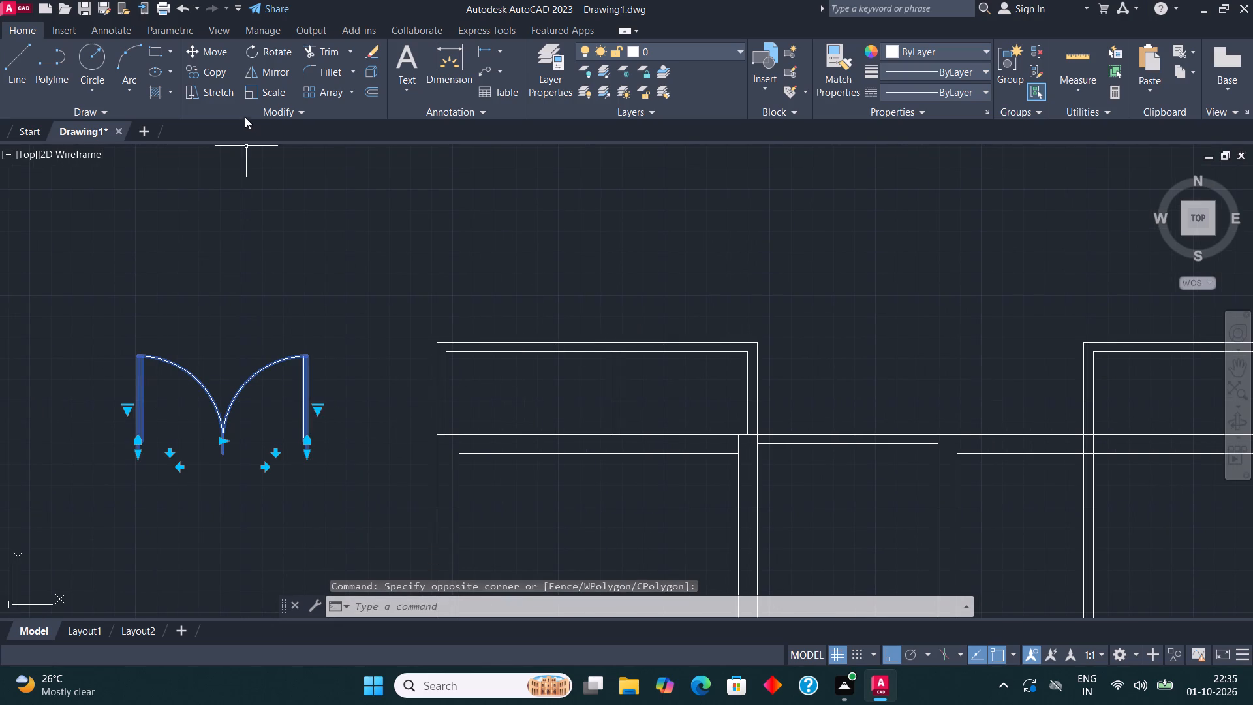
left_click(277, 95)
left_click(166, 435)
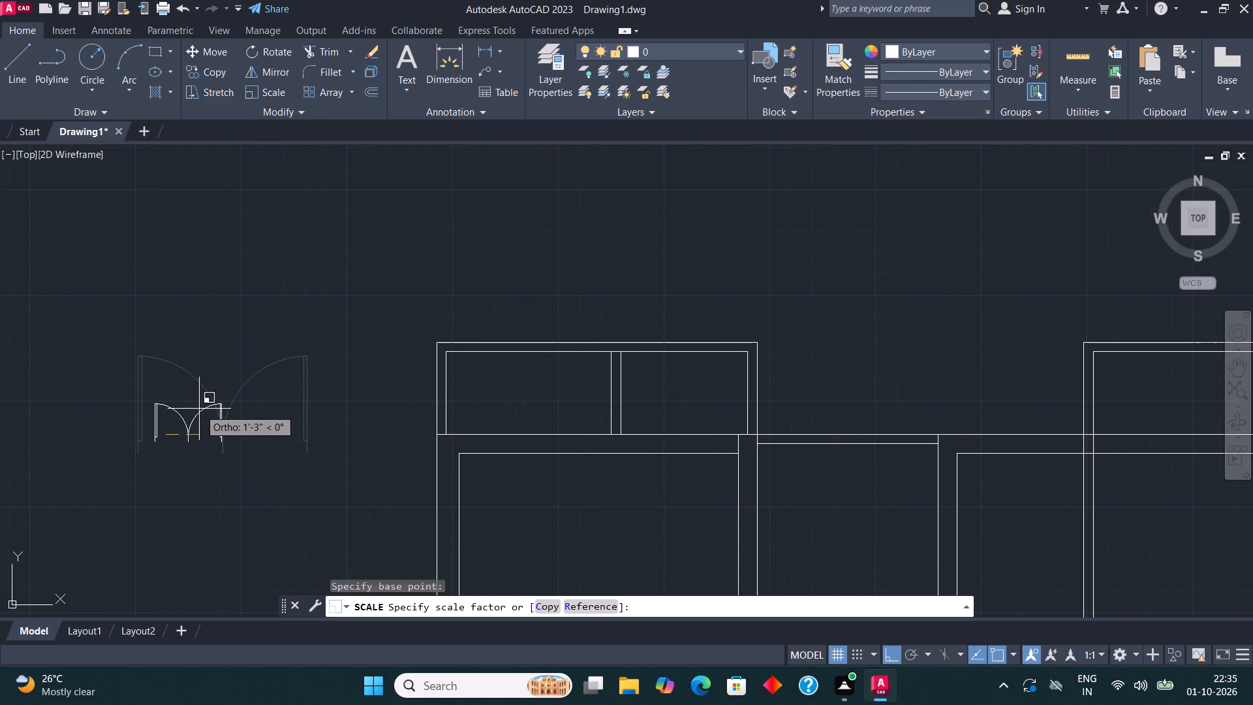
left_click(202, 405)
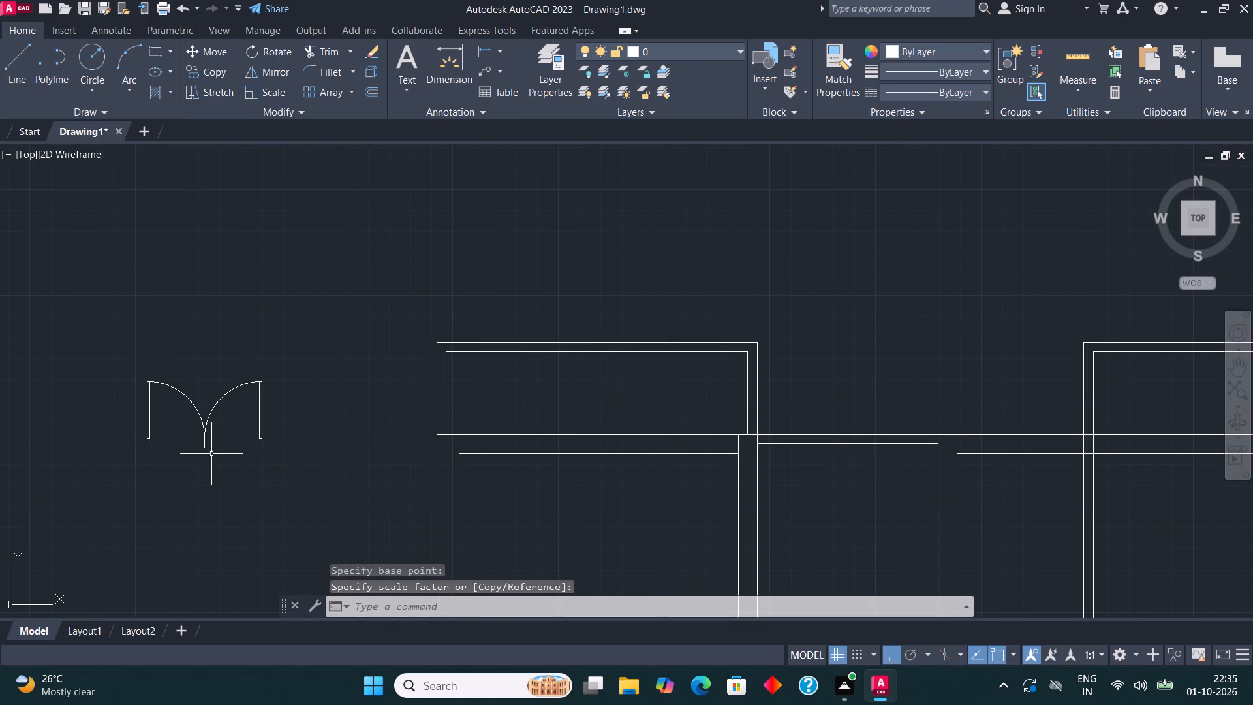
left_click(211, 454)
left_click(184, 425)
left_click(257, 91)
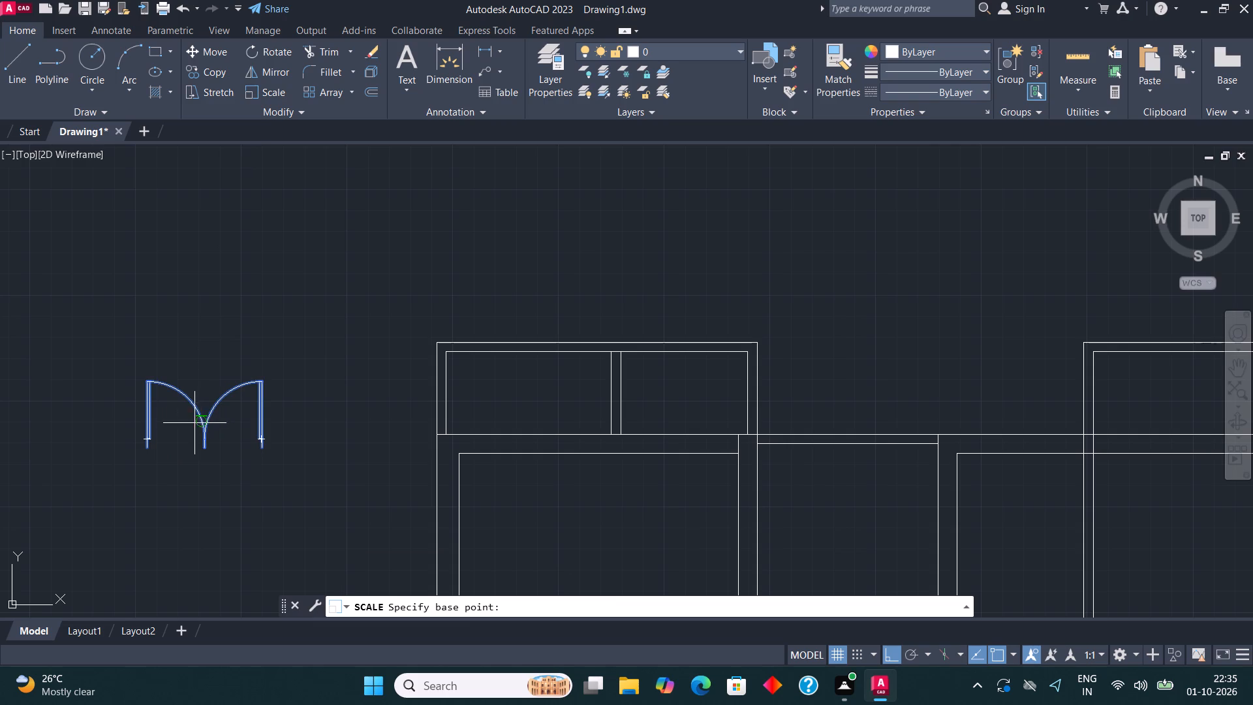
left_click(192, 426)
left_click(232, 399)
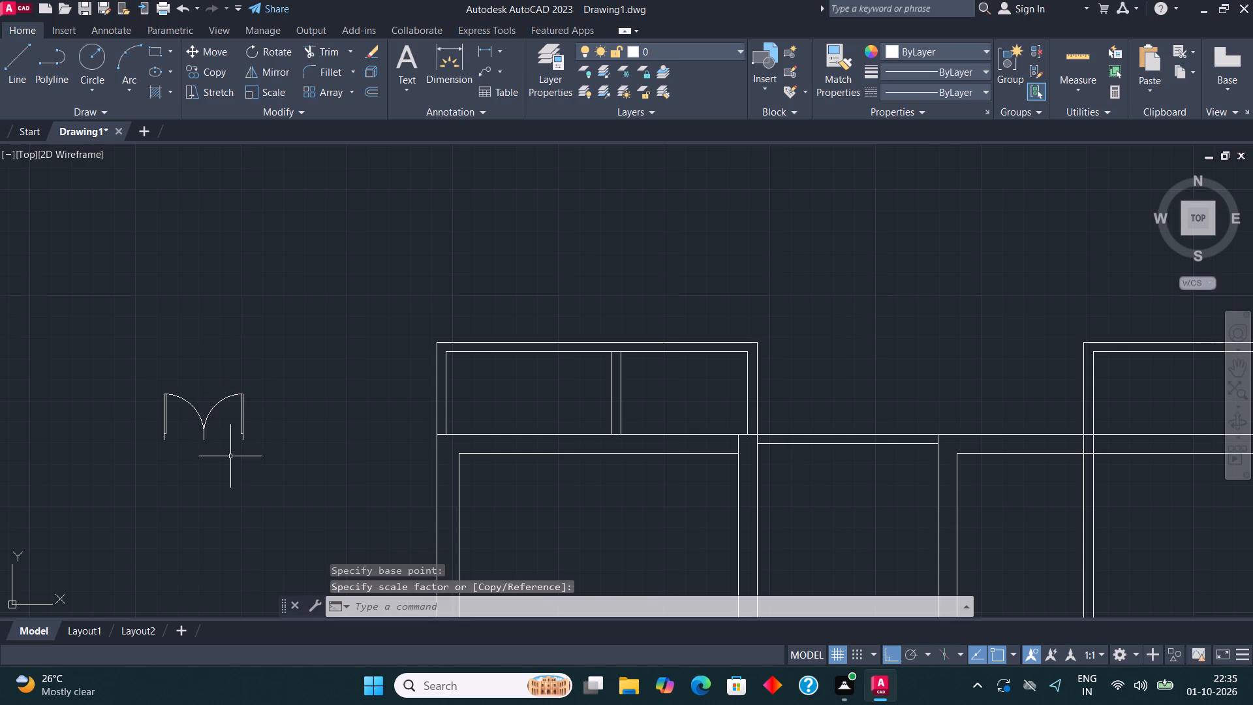
Move the reduced double door with ortho off, placing its left jamb end on the upper-left room's inner top wall line, near the left corner.
left_click_drag(230, 456, 221, 437)
left_click(140, 392)
left_click(206, 55)
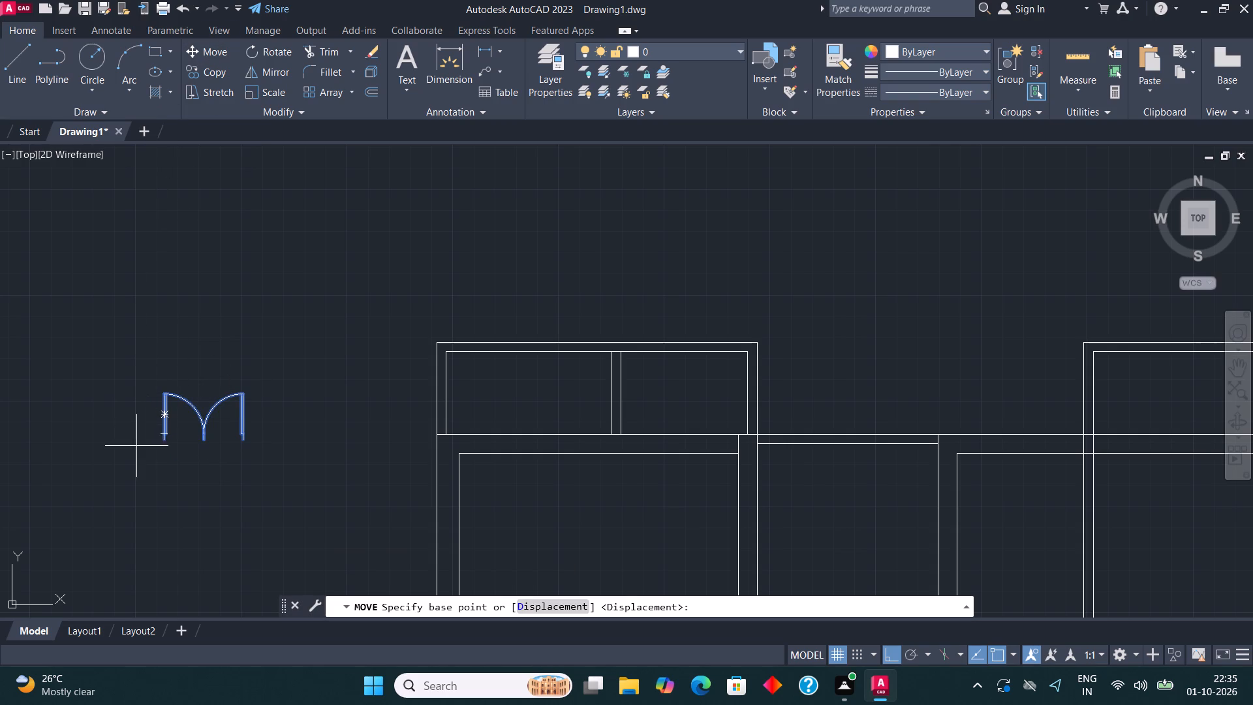
left_click(165, 447)
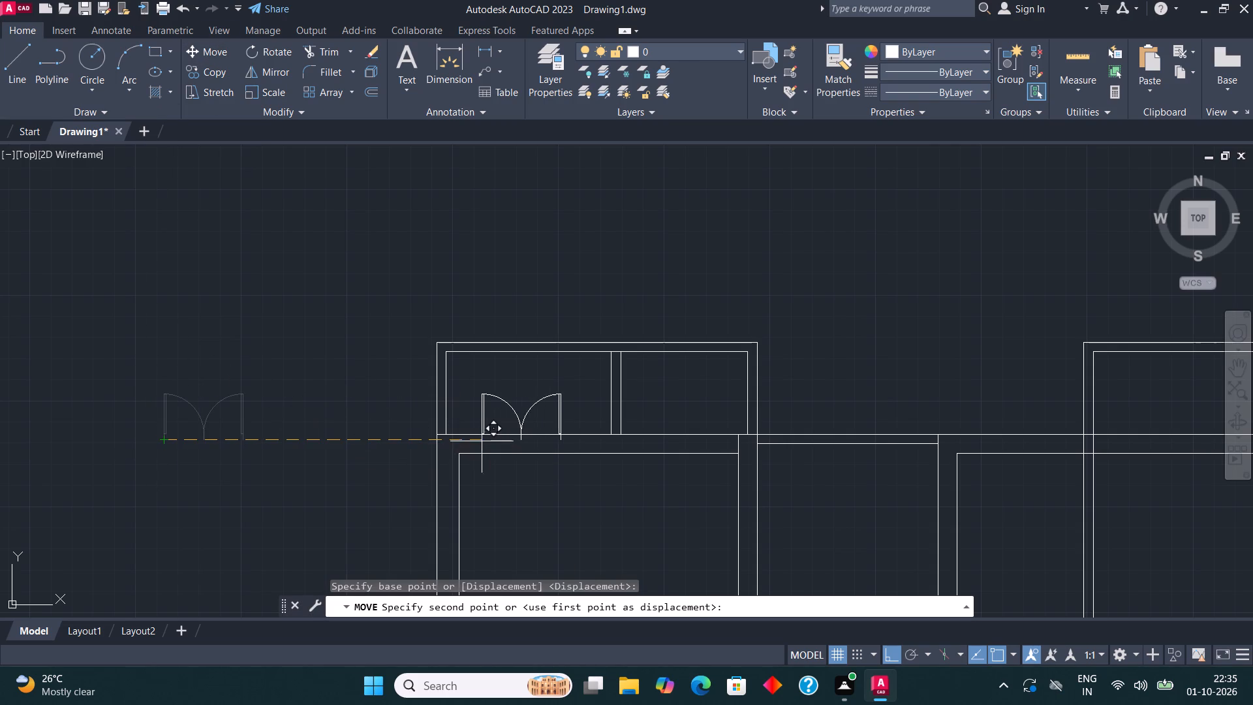
scroll(488, 440, "up", 1)
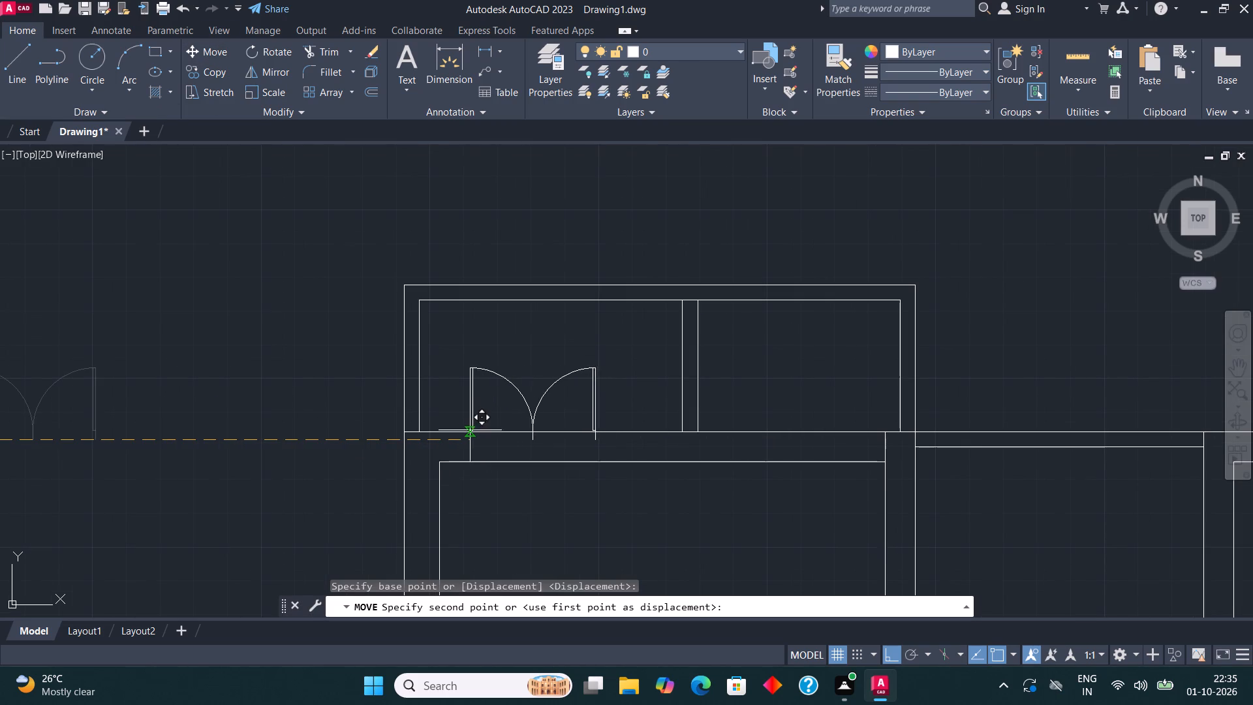
key("F8")
left_click(454, 463)
Copy the double door's right leaf by its jamb end to a point farther right on the upper-left room's inner top wall line.
middle_click_drag(613, 396, 574, 388)
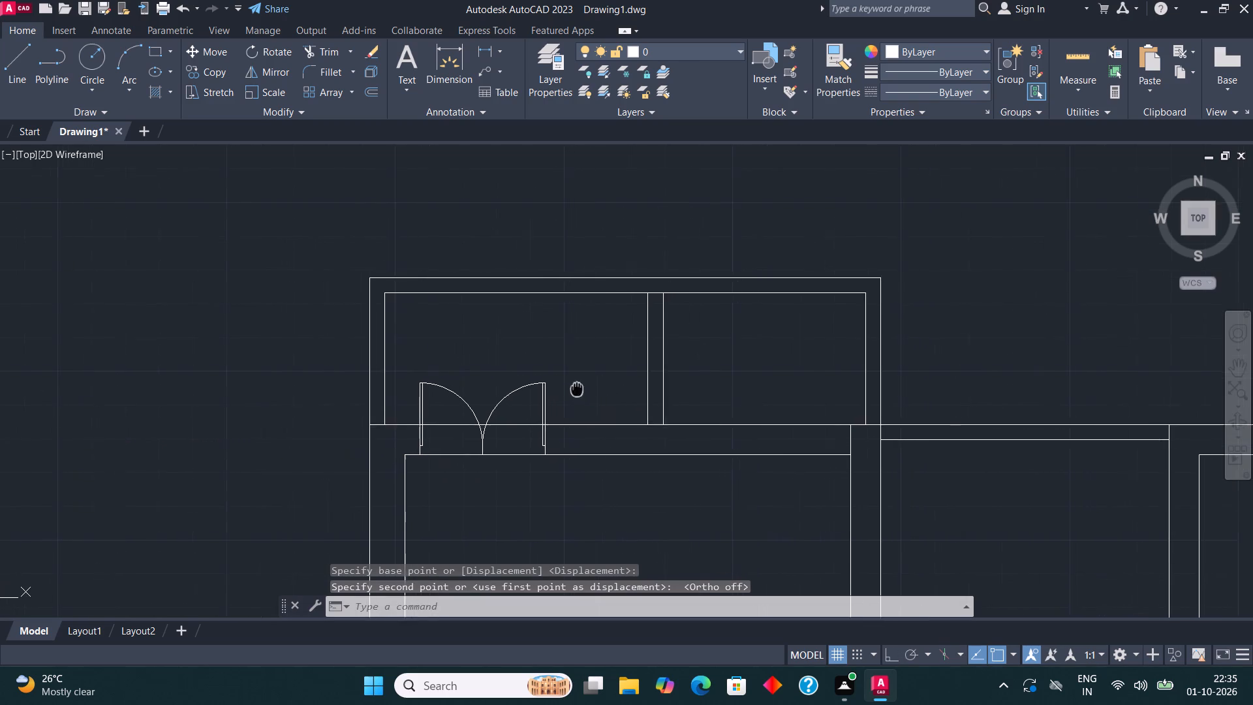
middle_click_drag(574, 388, 536, 384)
scroll(551, 426, "down", 1)
scroll(553, 418, "up", 2)
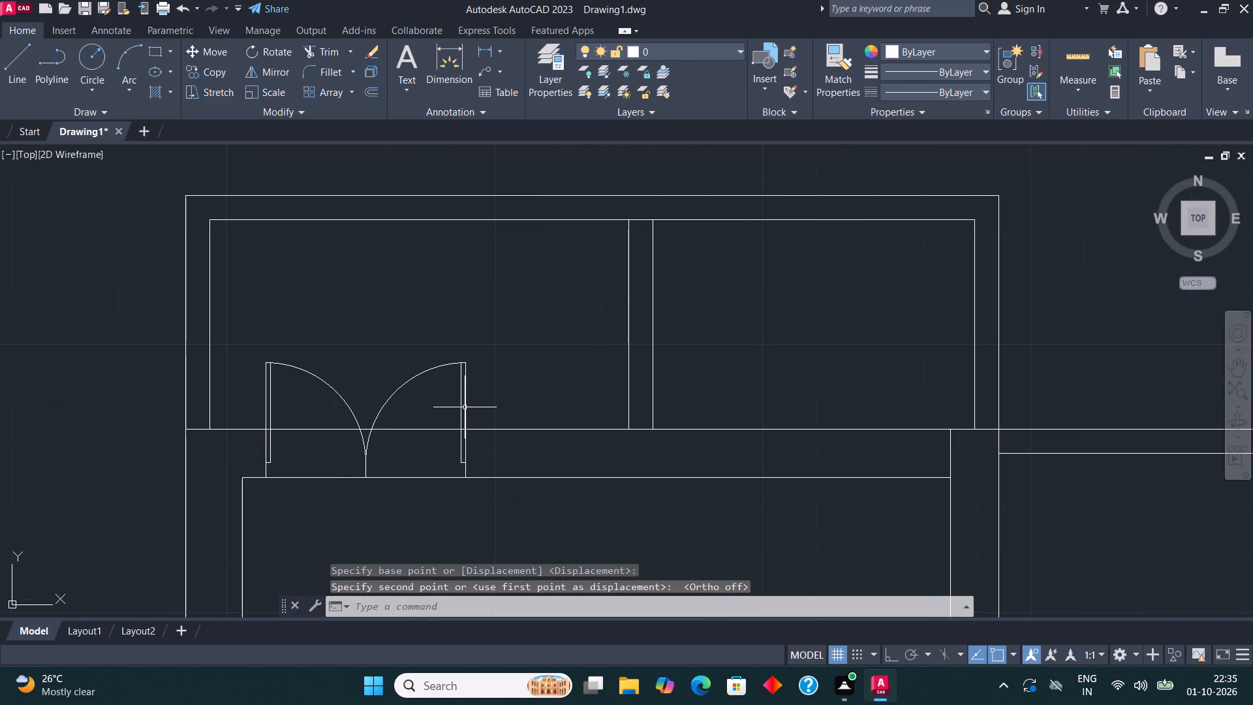
left_click(462, 405)
left_click(206, 73)
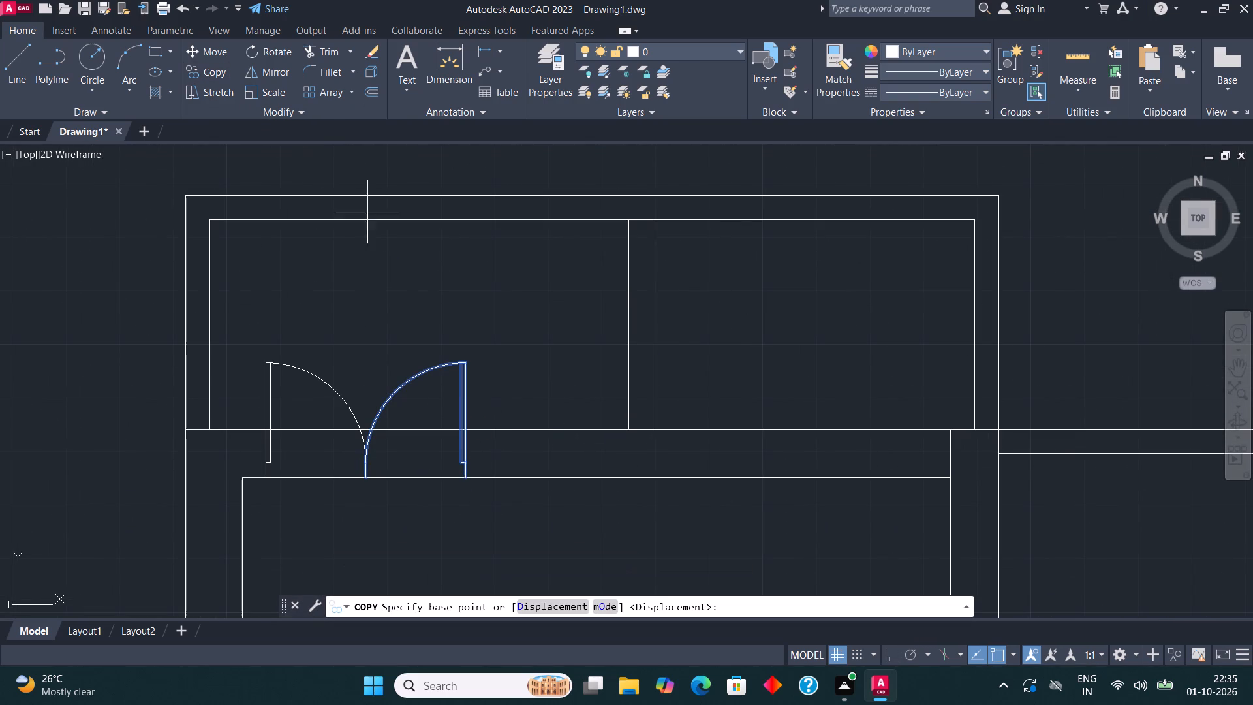
left_click(461, 482)
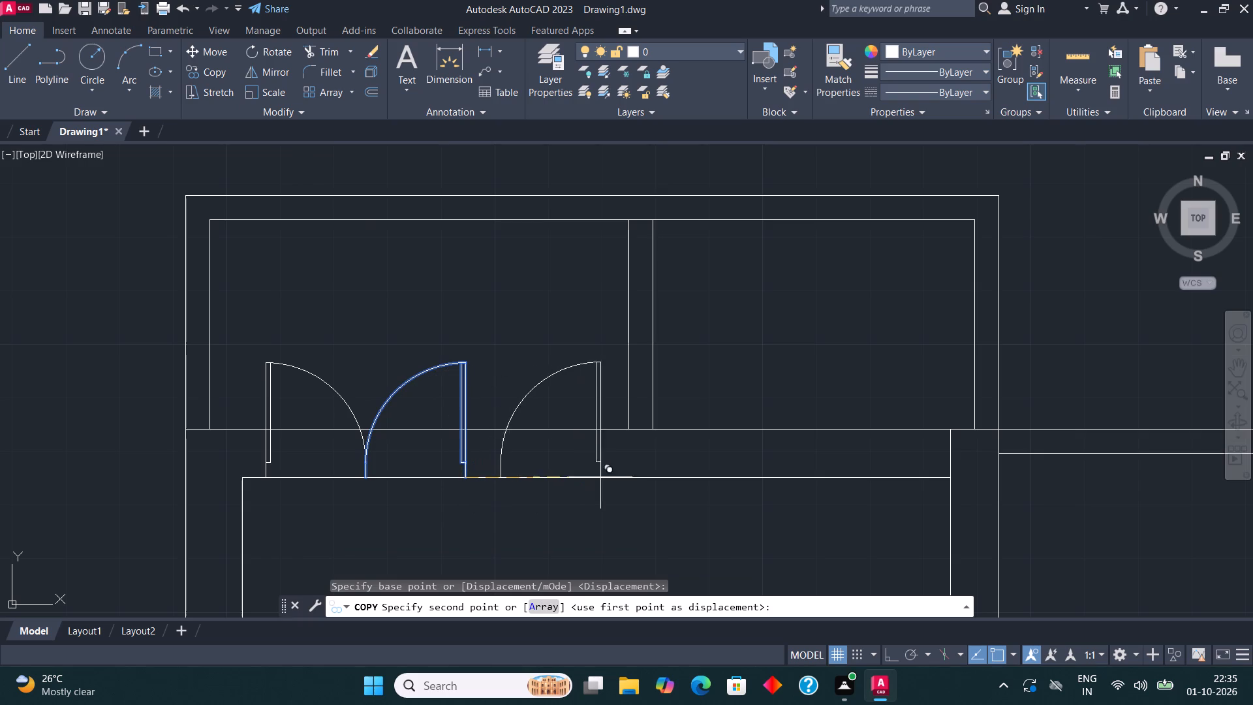
left_click(600, 478)
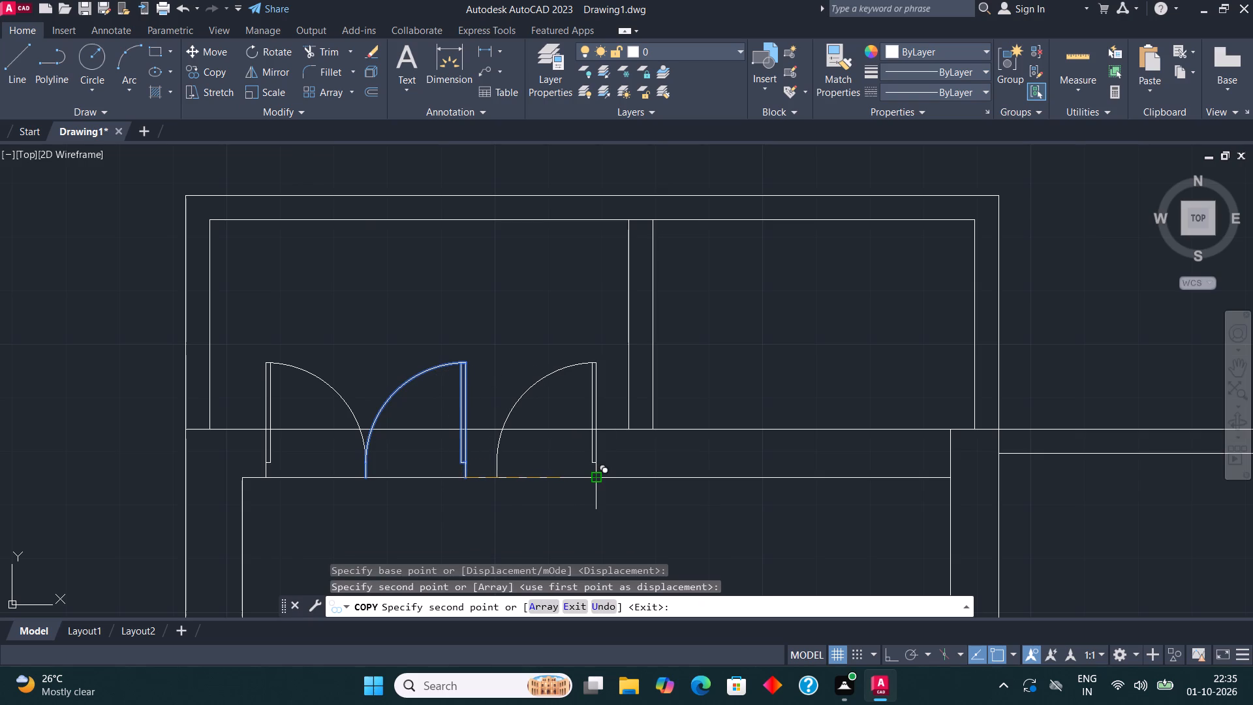
key("space")
Draw a small rectangle between the two top wall lines, just right of the copied door leaf and below the projection's partition.
middle_click_drag(653, 420, 575, 431)
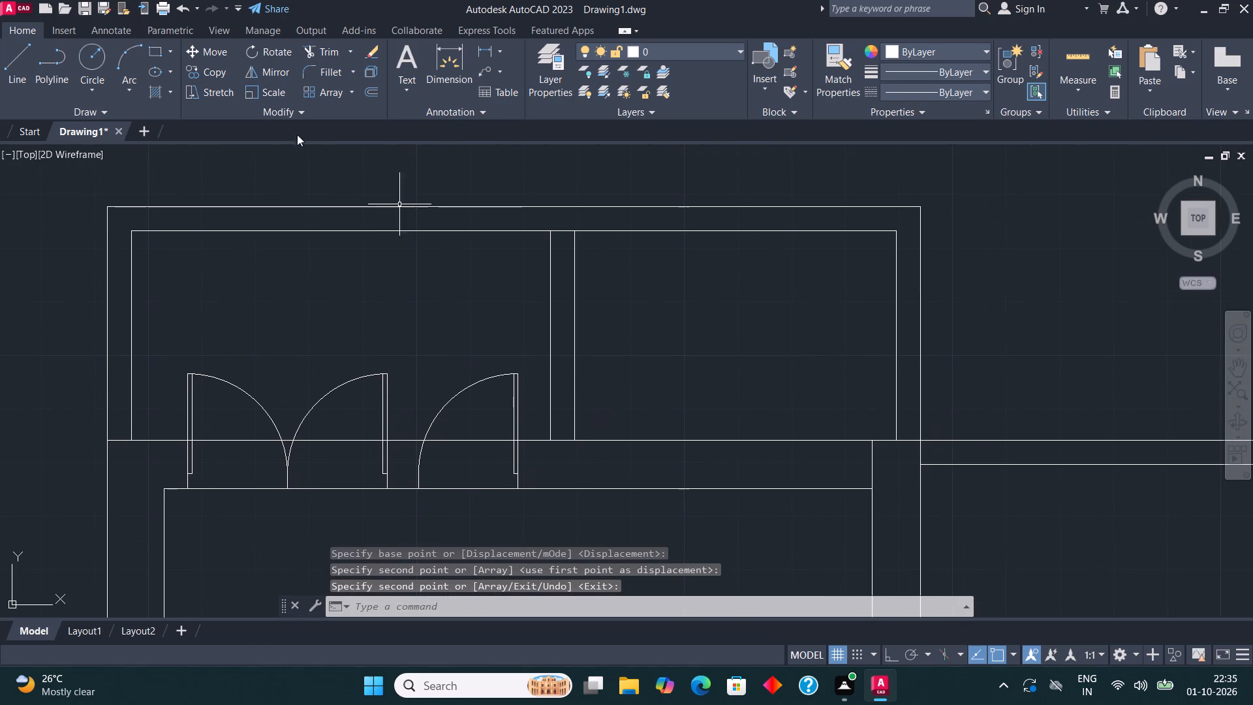
left_click(158, 50)
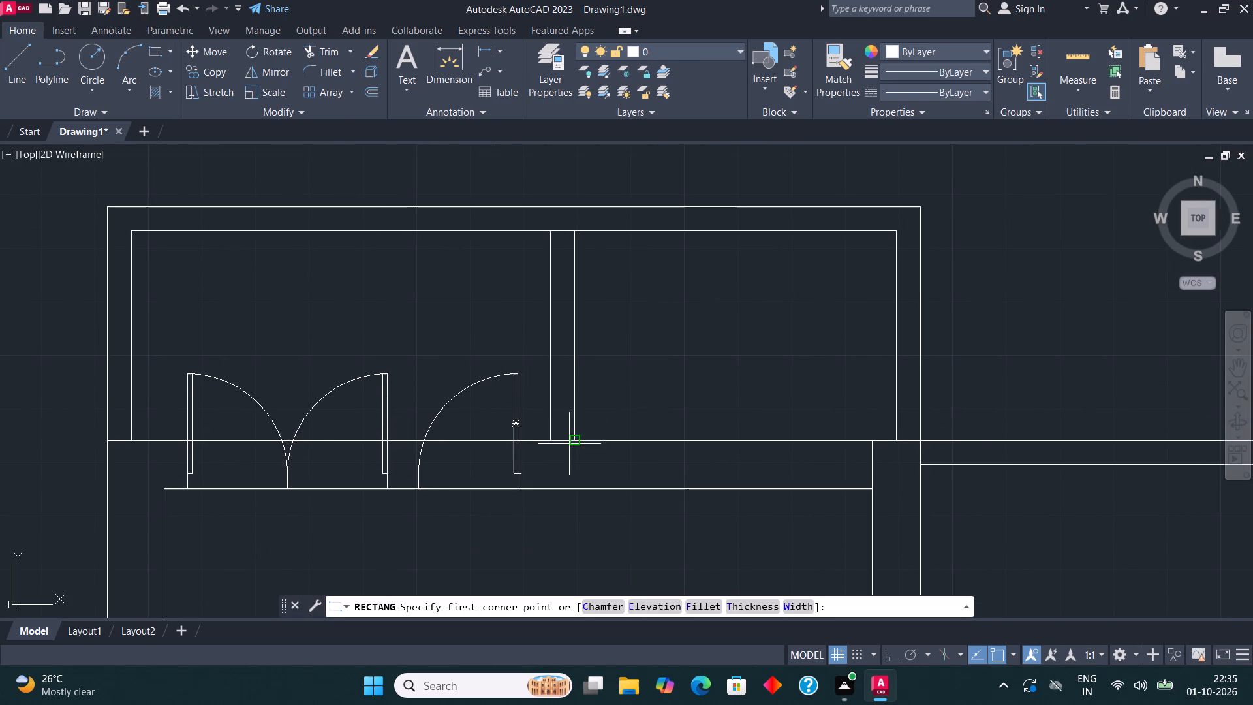
left_click(534, 438)
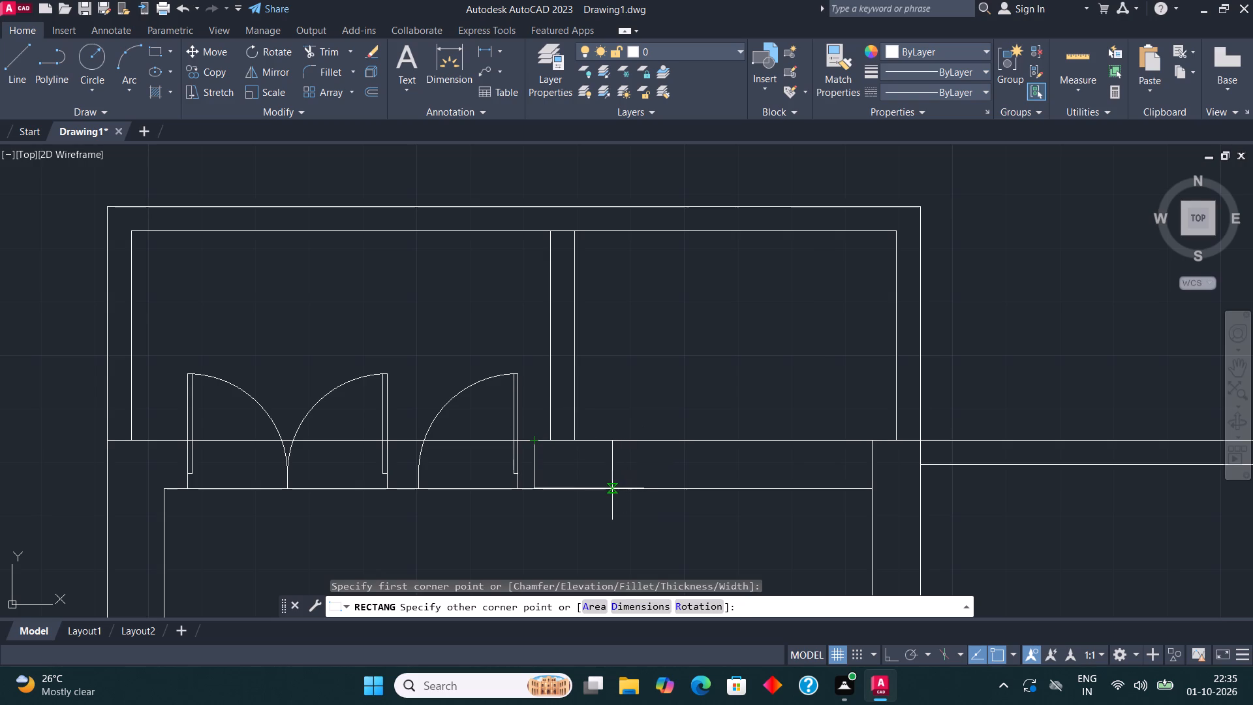
left_click(589, 487)
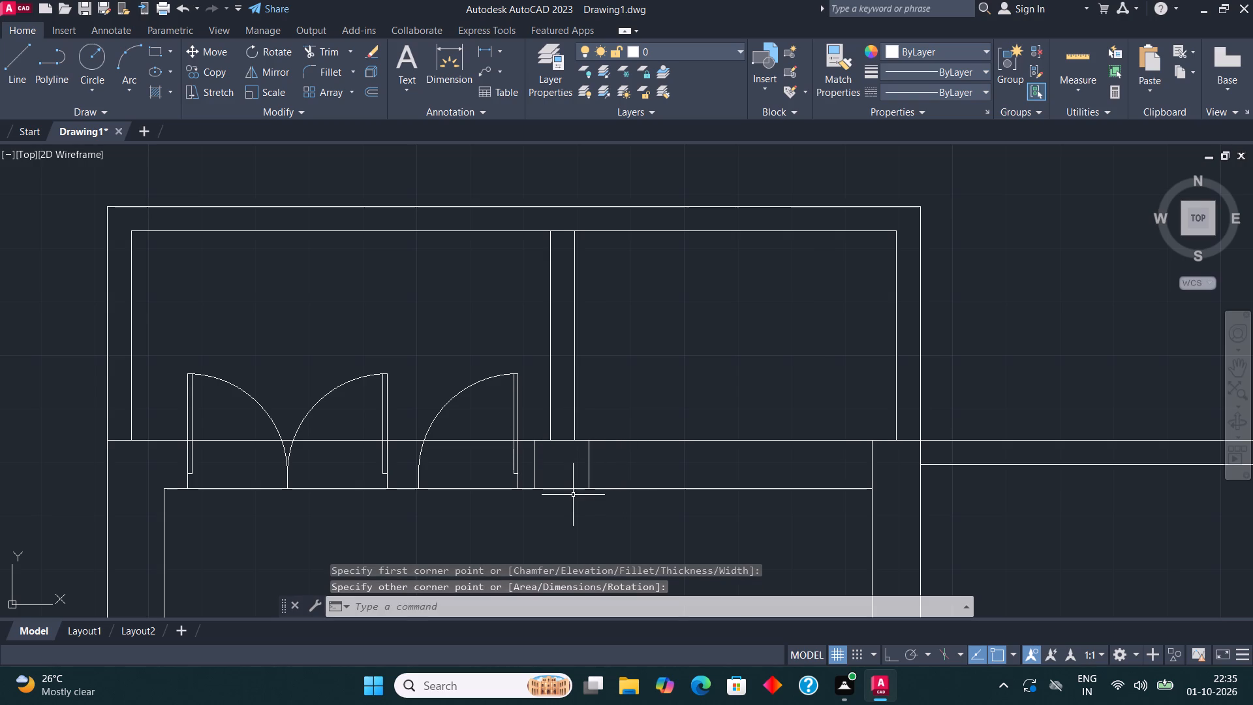
middle_click_drag(600, 486, 515, 517)
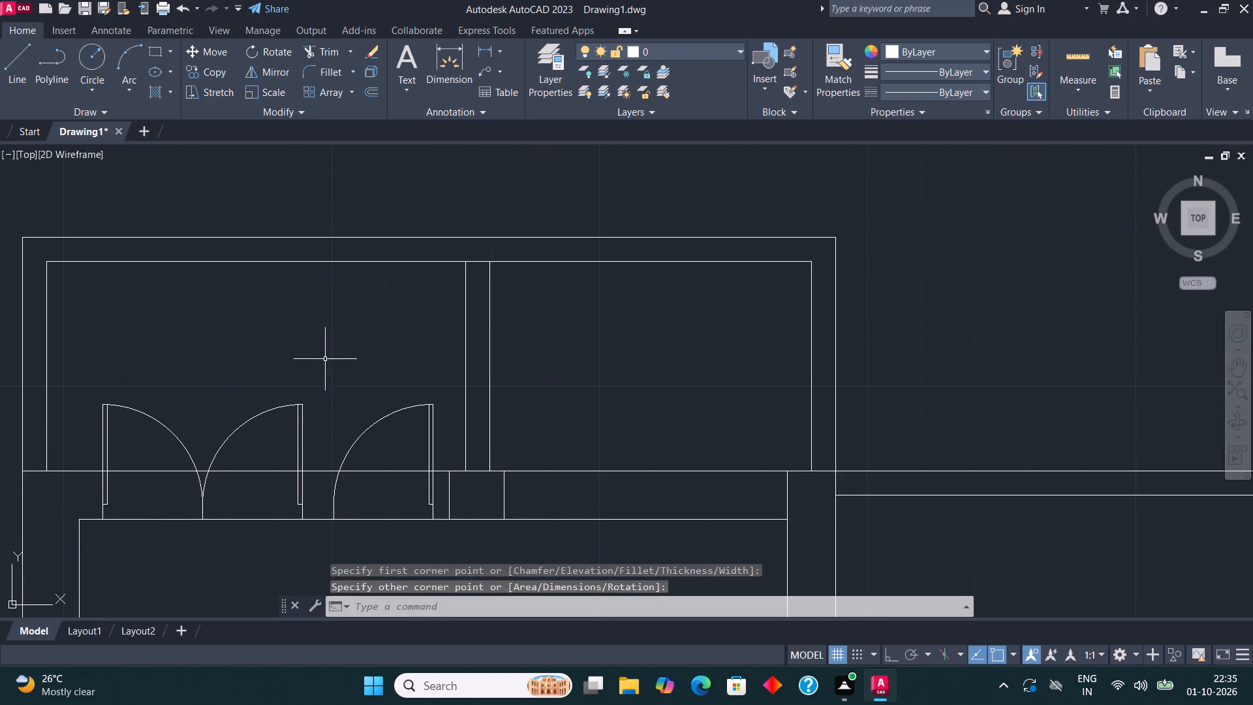
Trim the upper-left room's top wall lines across the double door and copied leaf openings, including the short piece between the double door's arcs.
scroll(325, 359, "down", 3)
middle_click_drag(367, 368, 429, 398)
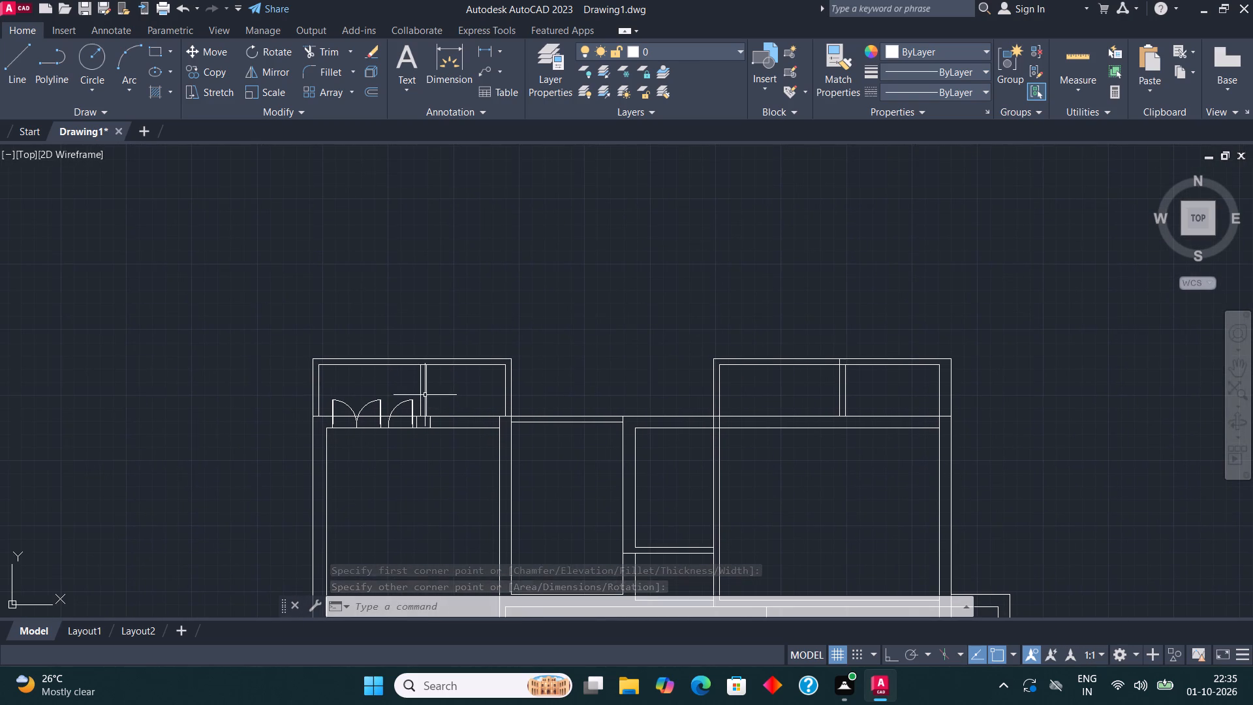
left_click(325, 52)
scroll(346, 418, "up", 1)
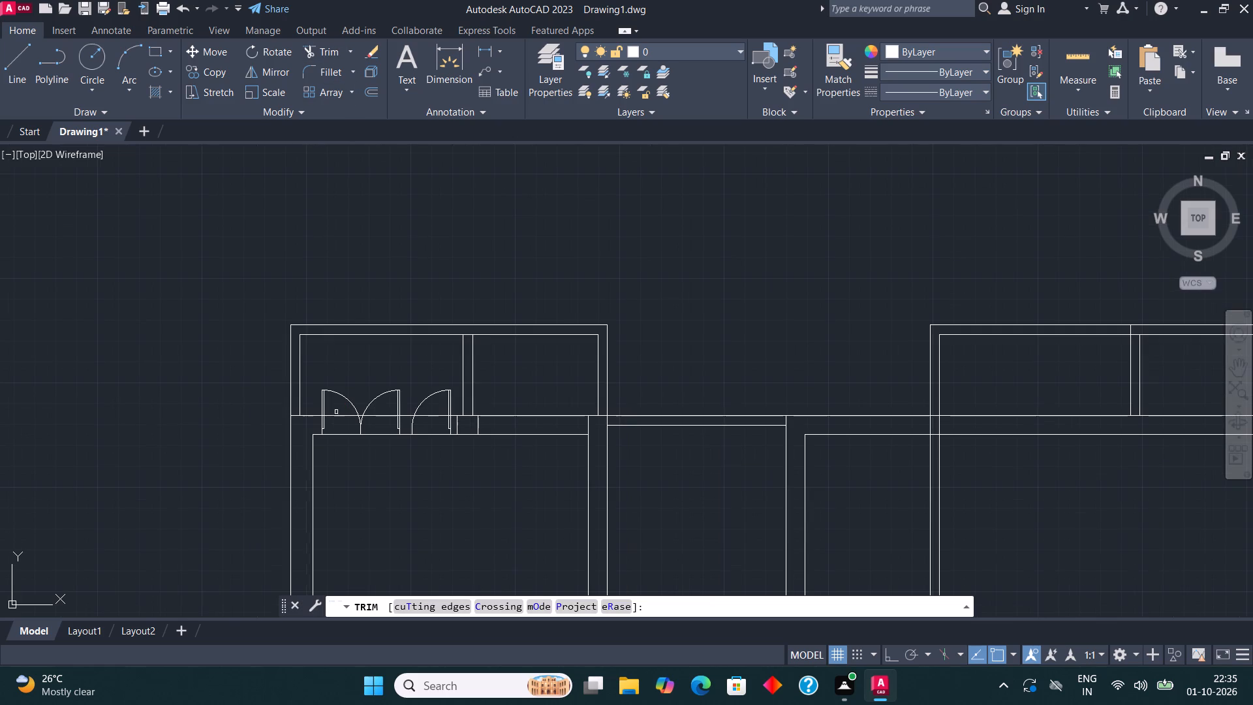
left_click(336, 408)
left_click(348, 482)
left_click(382, 415)
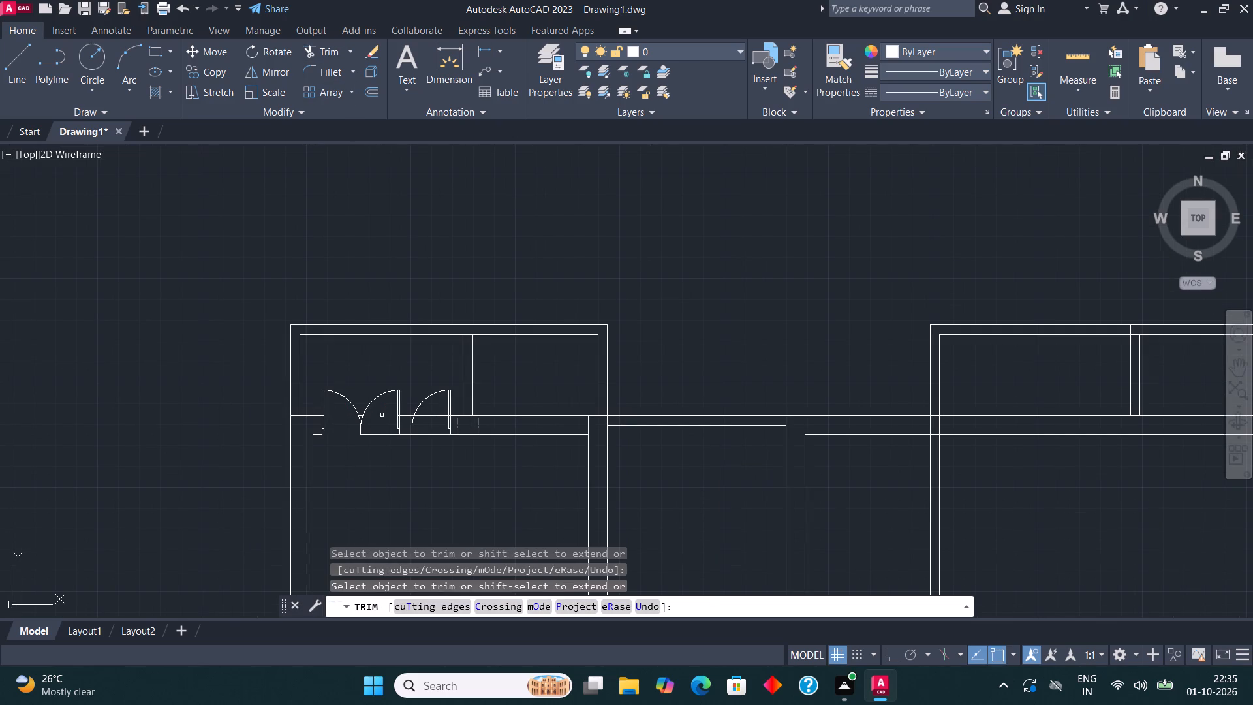
left_click(384, 437)
left_click(406, 415)
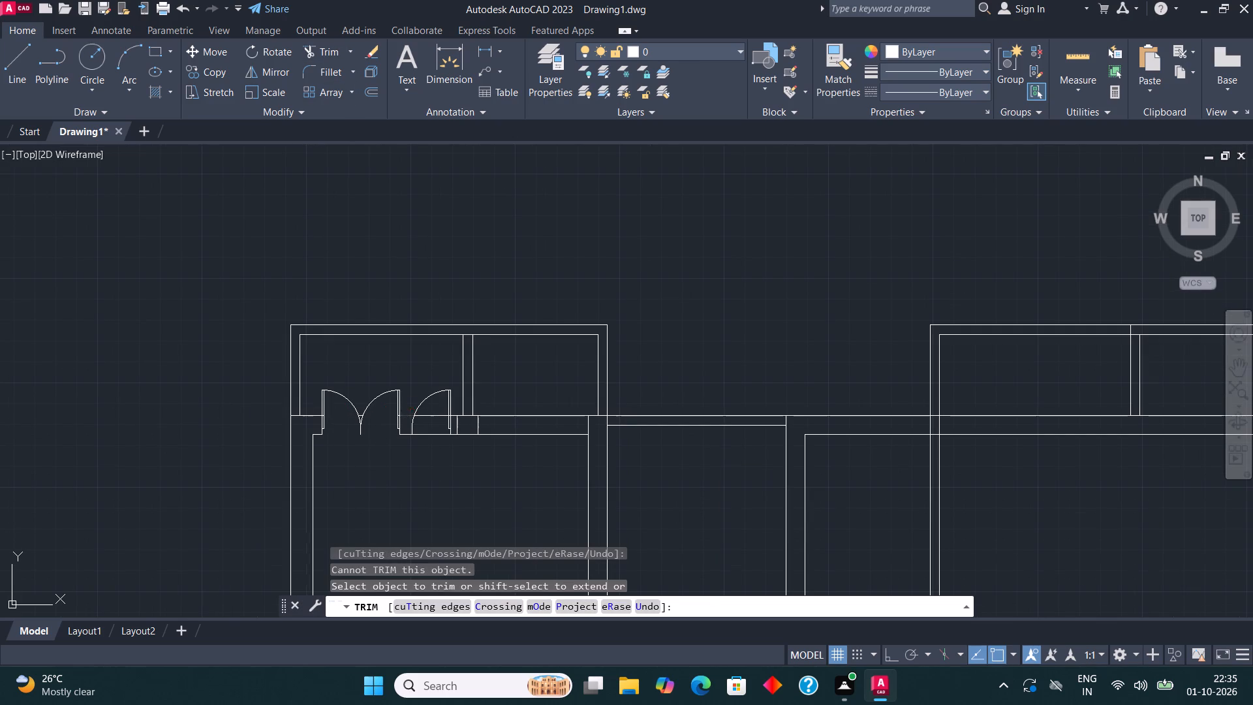
left_click(434, 410)
left_click(433, 450)
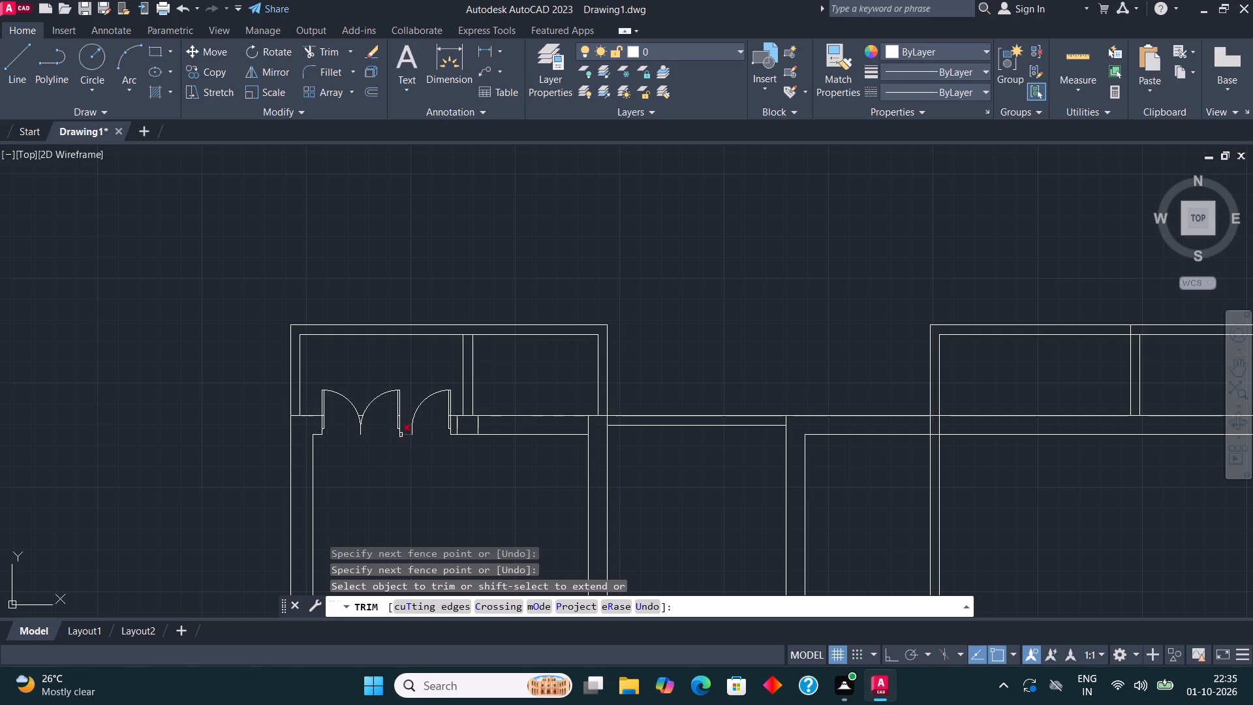
middle_click_drag(380, 456, 388, 522)
scroll(373, 472, "up", 3)
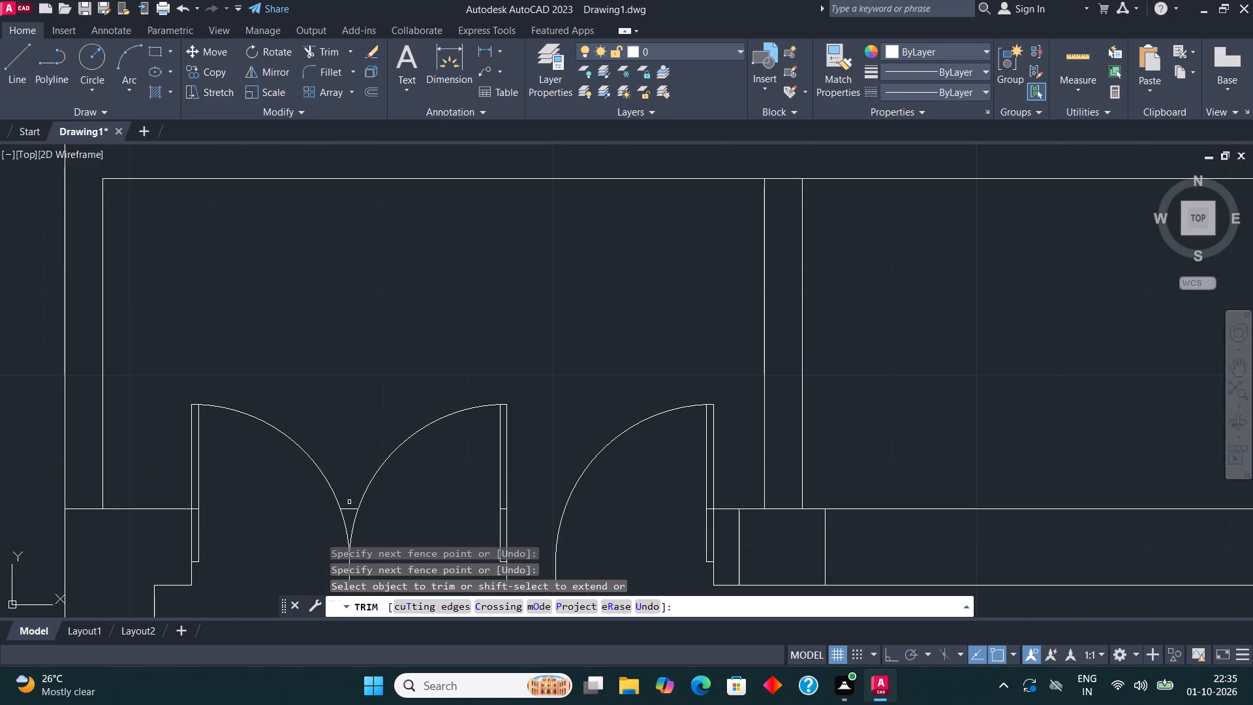
left_click(349, 508)
scroll(352, 464, "down", 3)
key("Escape")
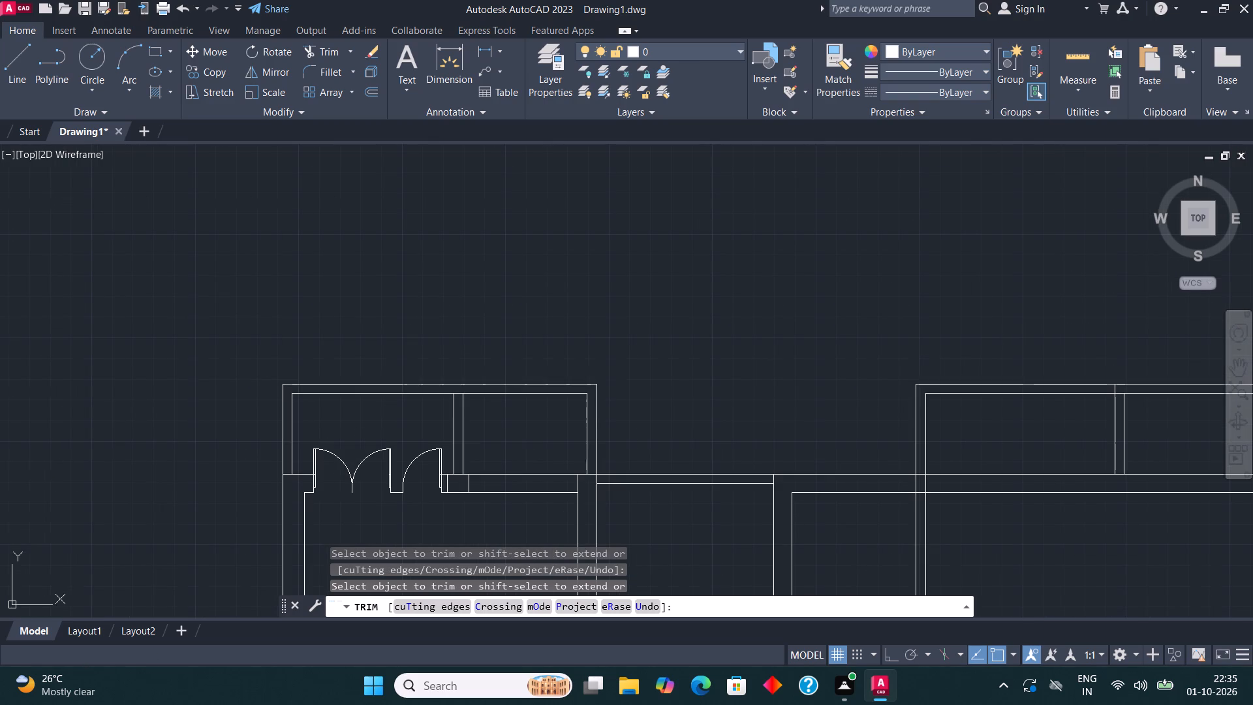
Copy the lower-left door of the four spare single doors onto the outer face of the upper-left room's right wall, near its bottom corner.
scroll(394, 411, "down", 3)
middle_click_drag(392, 419, 348, 348)
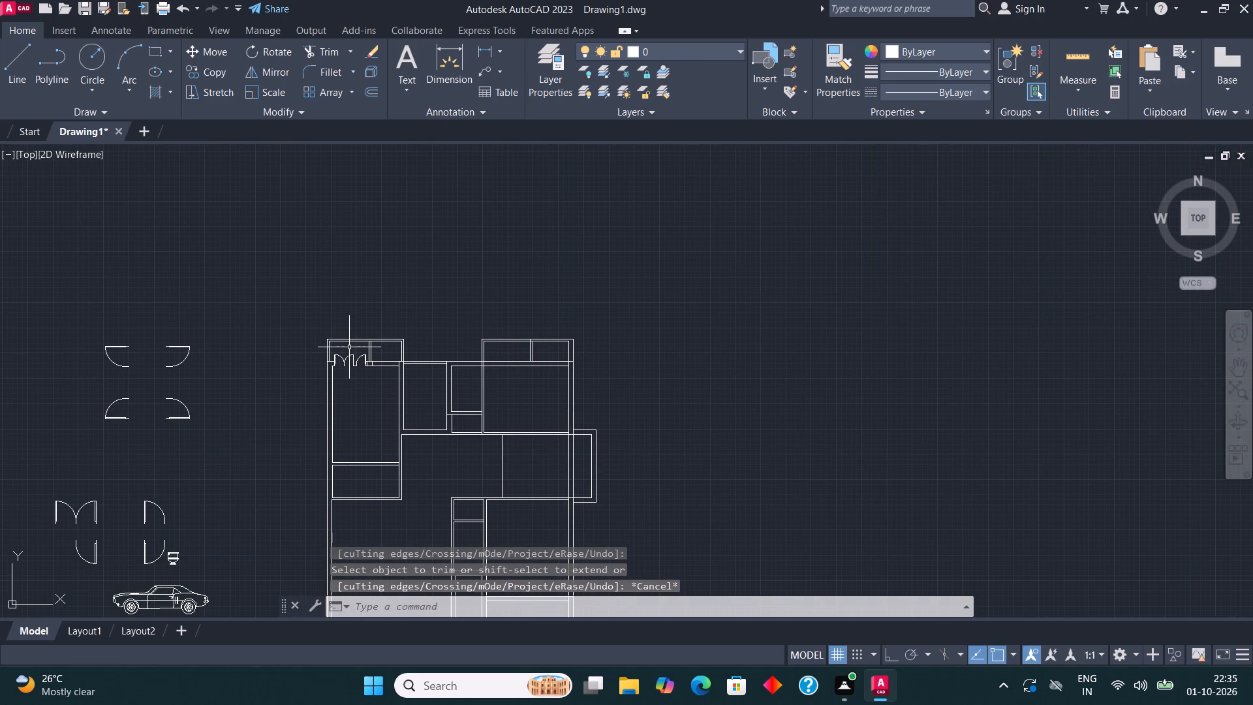
scroll(358, 361, "down", 2)
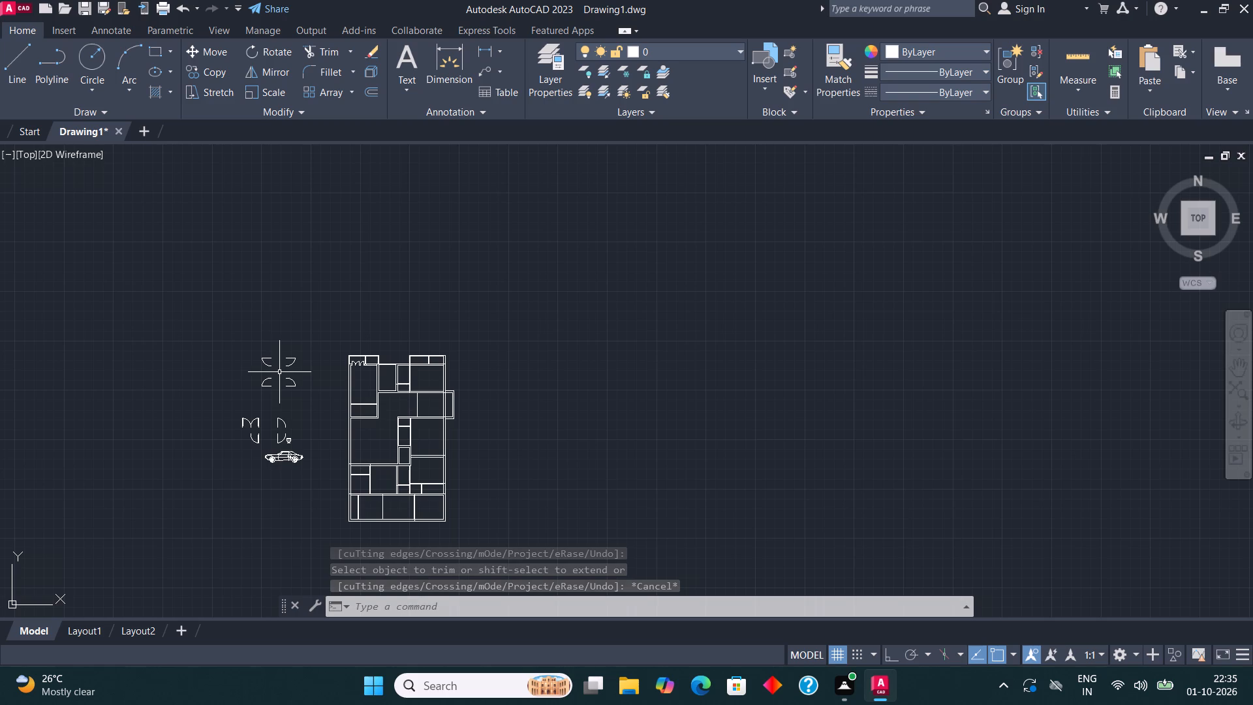
scroll(280, 372, "up", 2)
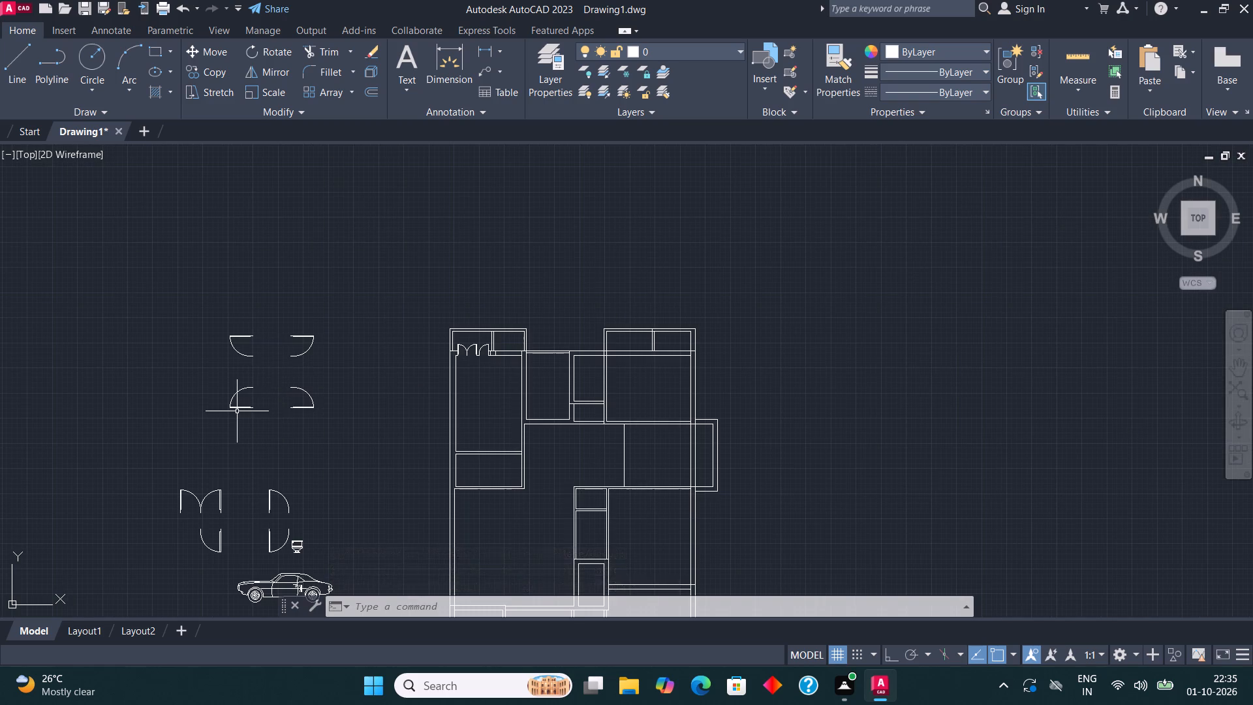
left_click(241, 406)
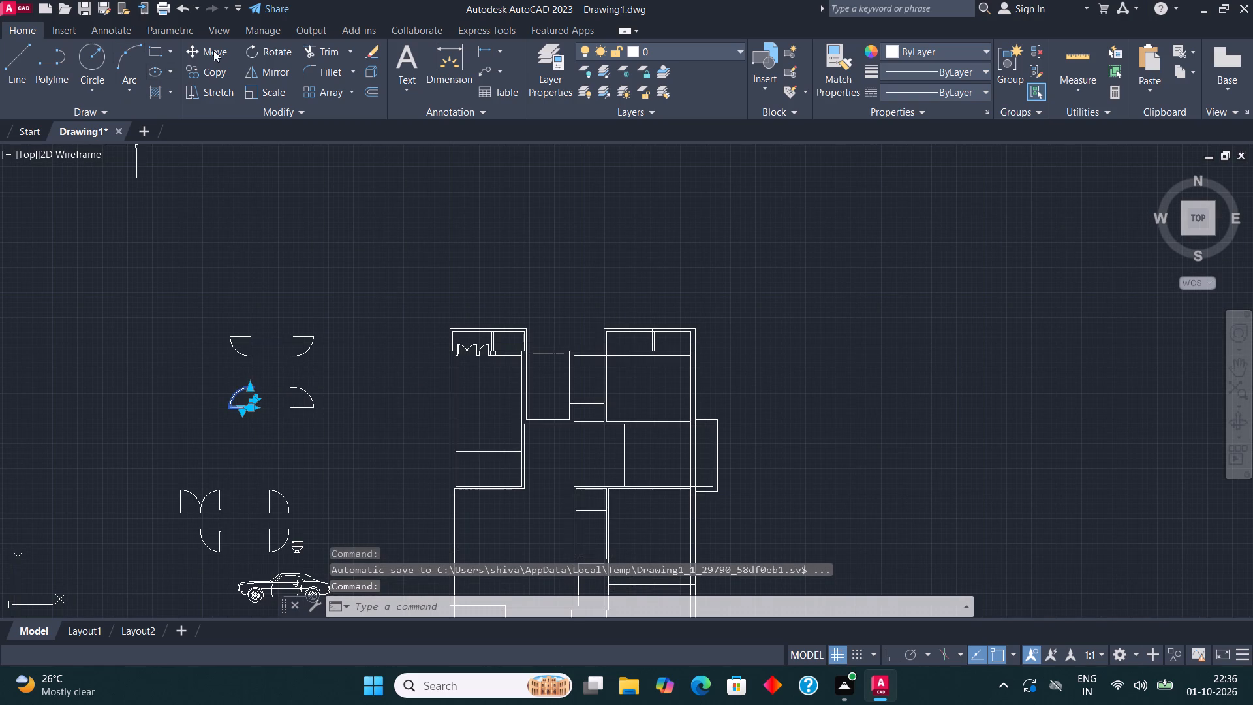
left_click(223, 74)
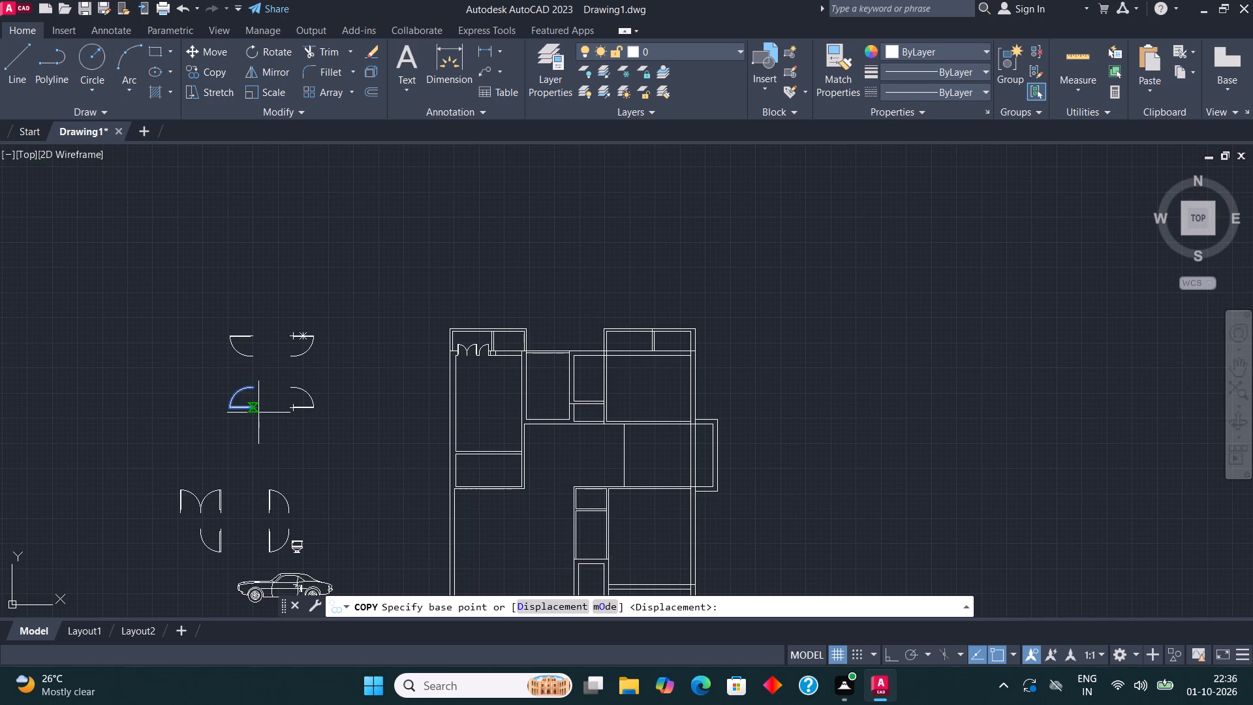
left_click(258, 413)
middle_click_drag(550, 442, 529, 448)
scroll(503, 452, "up", 4)
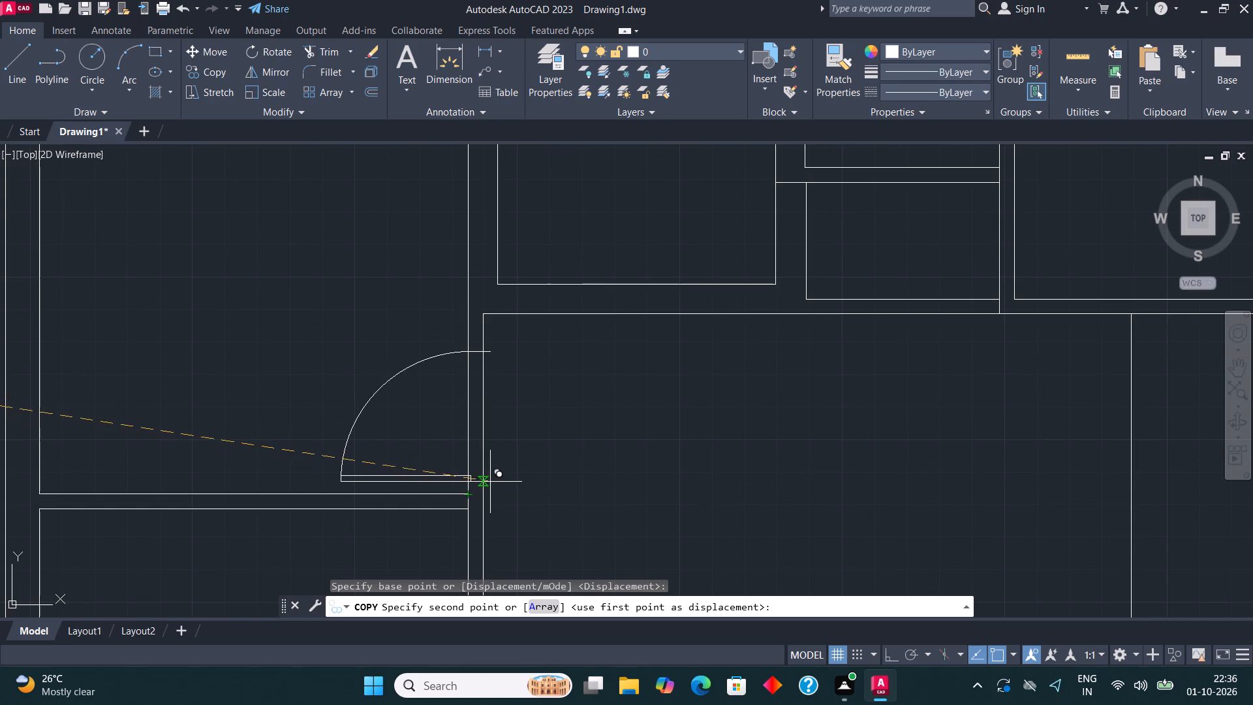
left_click(487, 490)
middle_click_drag(565, 465, 521, 444)
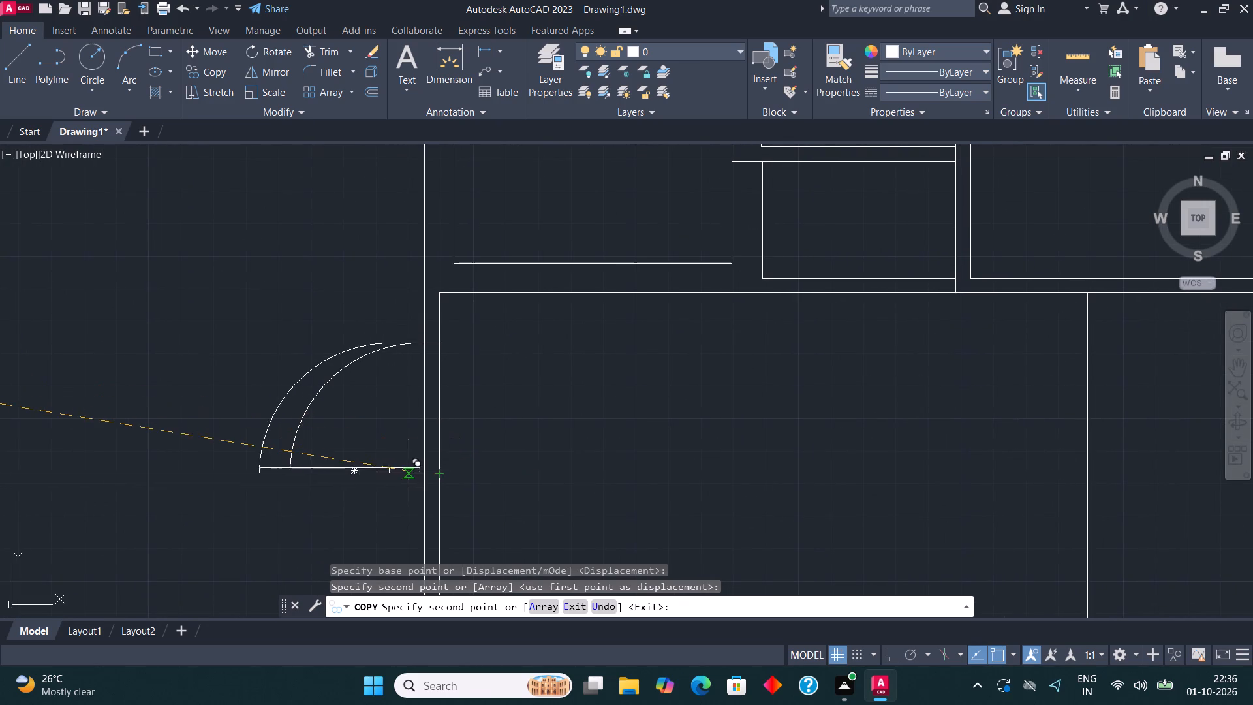
key("v")
key("space")
key("Escape")
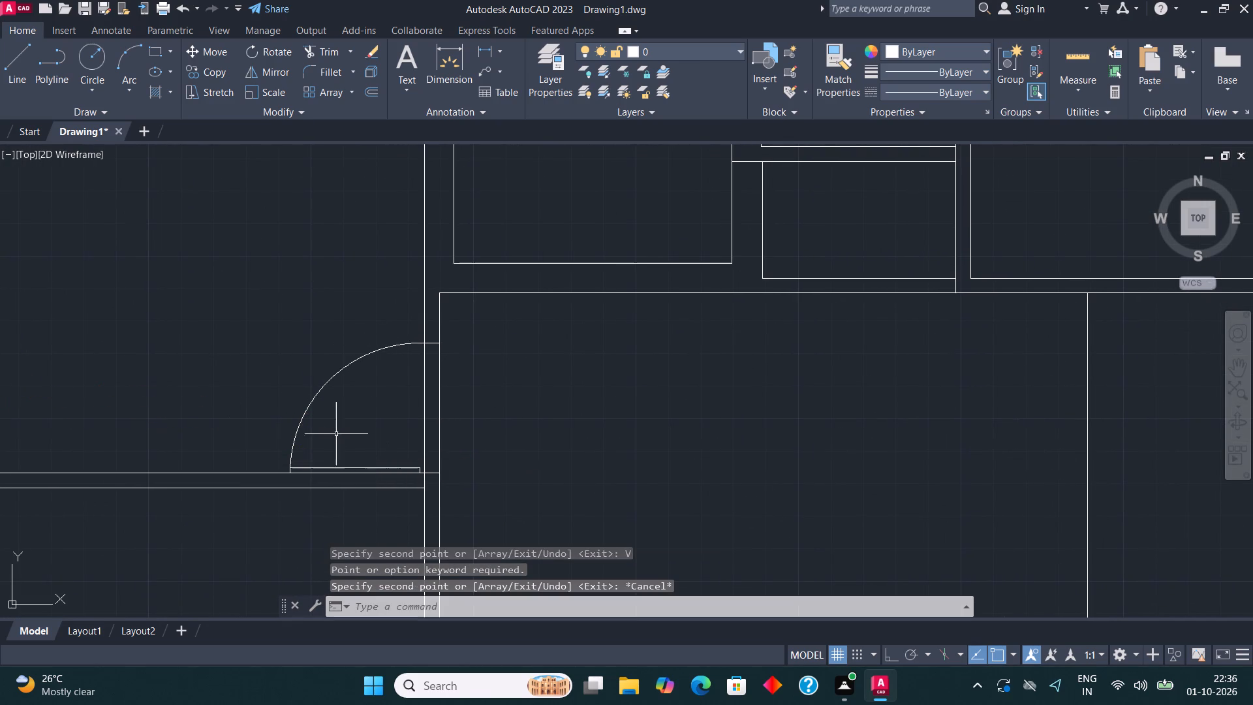
Move the copied single door slightly up along the right wall, clear of the room's bottom wall line.
left_click(305, 408)
left_click(206, 48)
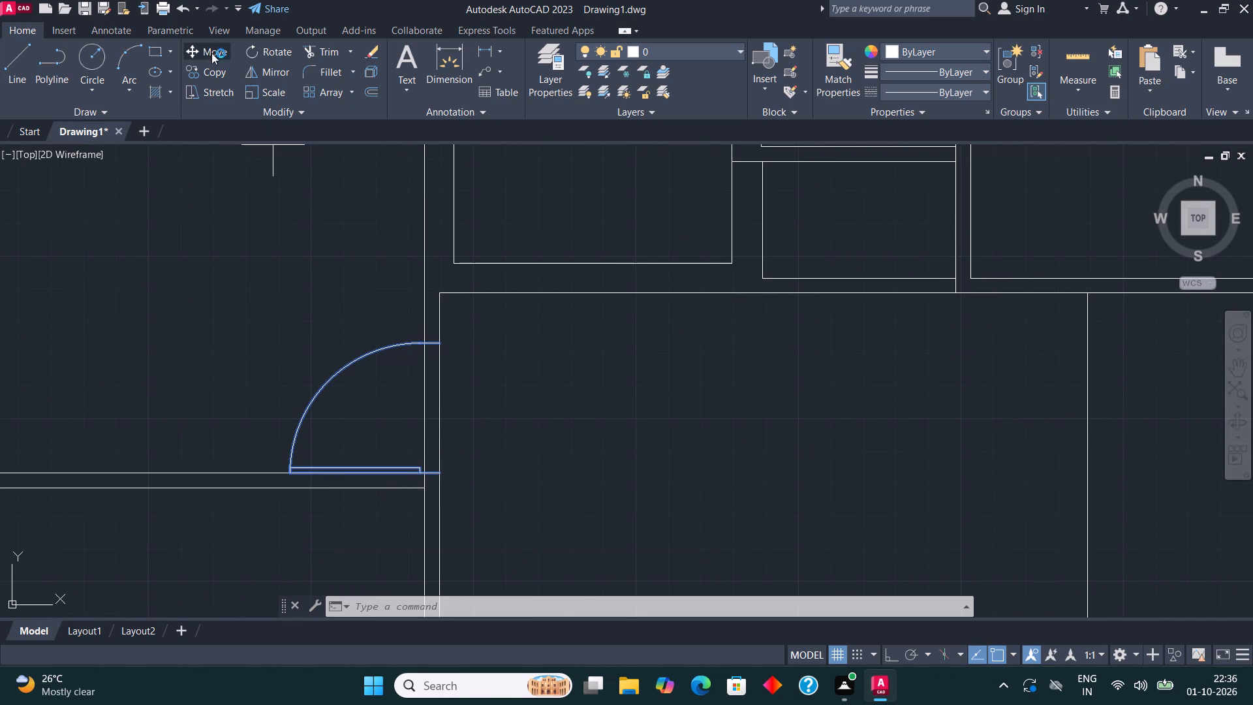
scroll(437, 467, "up", 1)
left_click(437, 478)
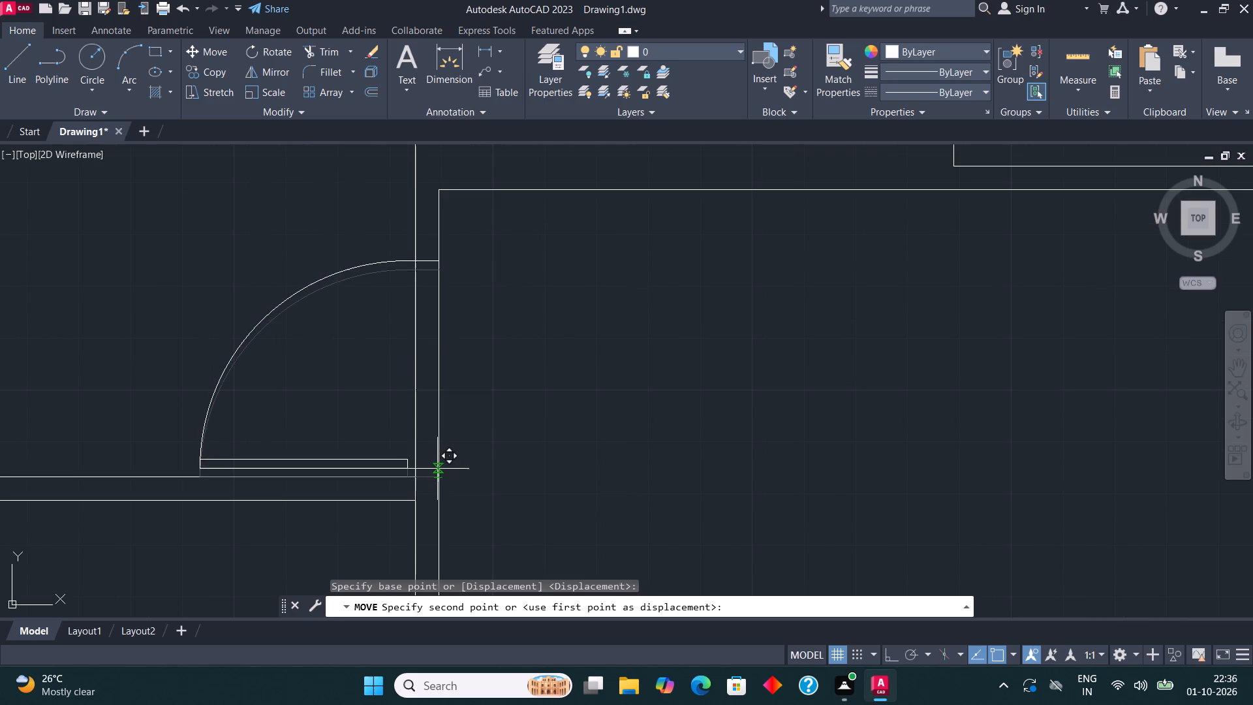
left_click(437, 467)
middle_click_drag(521, 398, 514, 396)
scroll(514, 388, "up", 1)
scroll(517, 386, "down", 2)
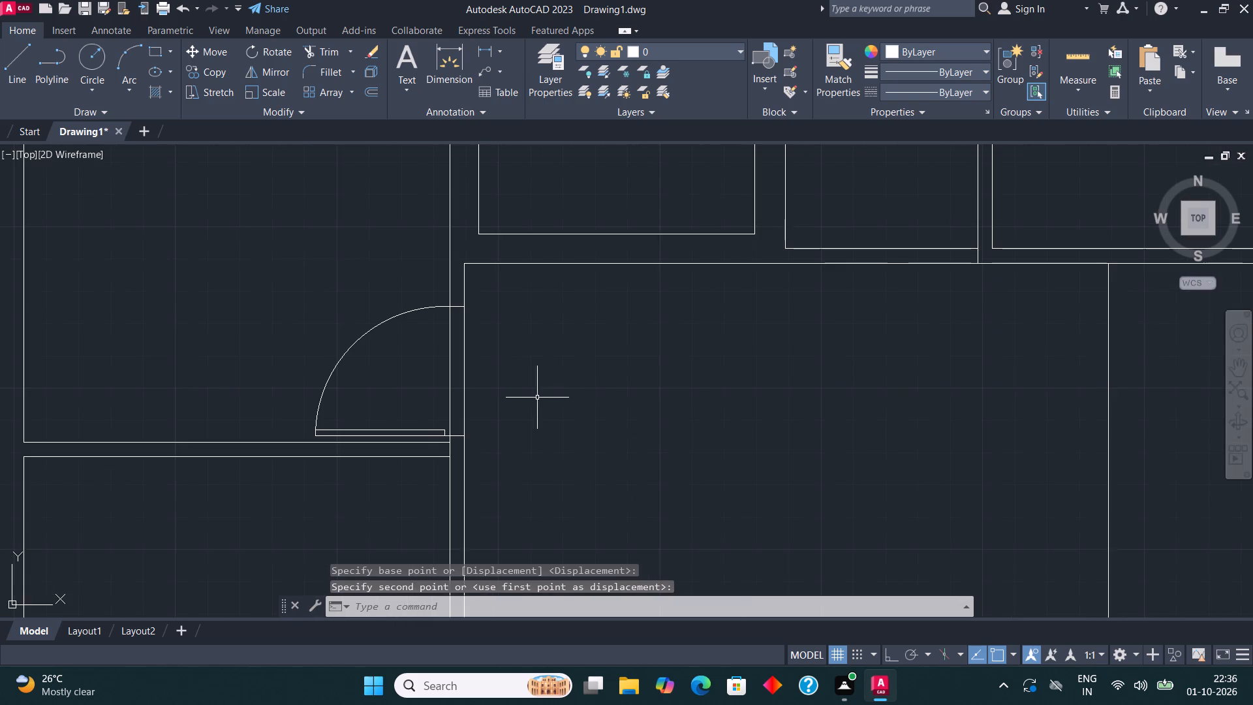
middle_click_drag(525, 394, 516, 391)
Copy the spare single door below the double door onto the upper line of the wall between the upper-left room and the small room below.
scroll(467, 318, "down", 2)
middle_click_drag(382, 387, 436, 384)
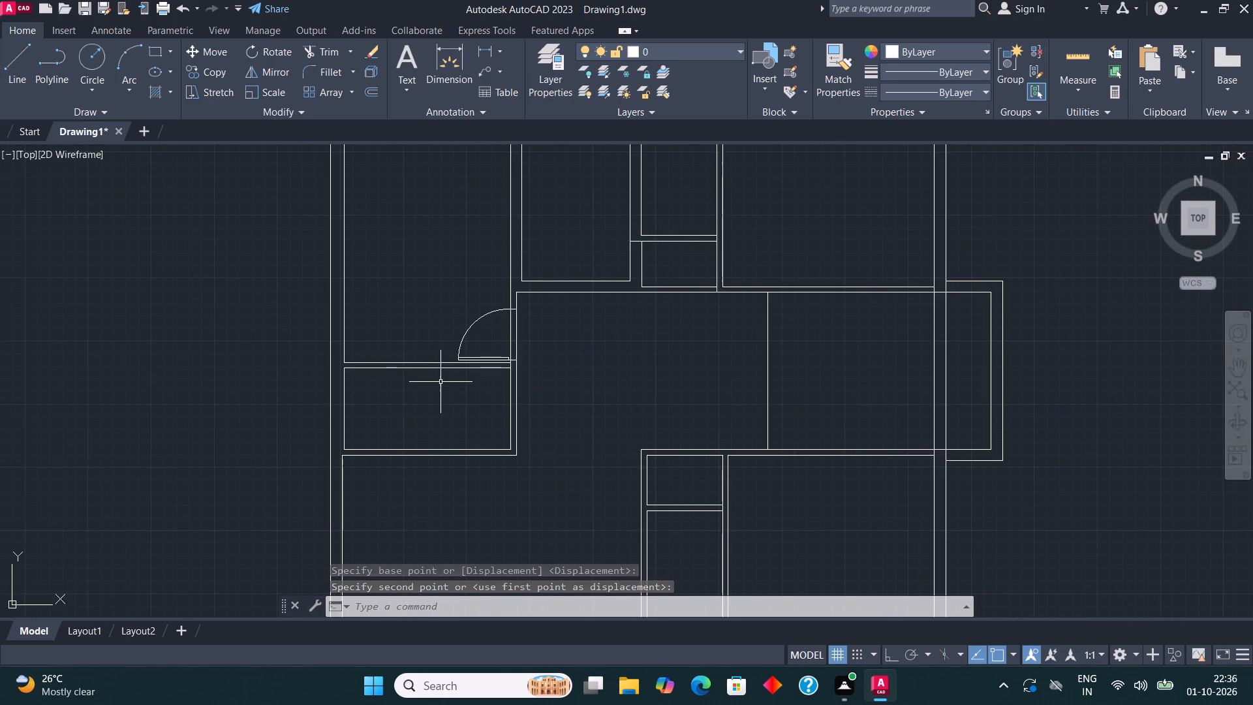
scroll(445, 387, "down", 2)
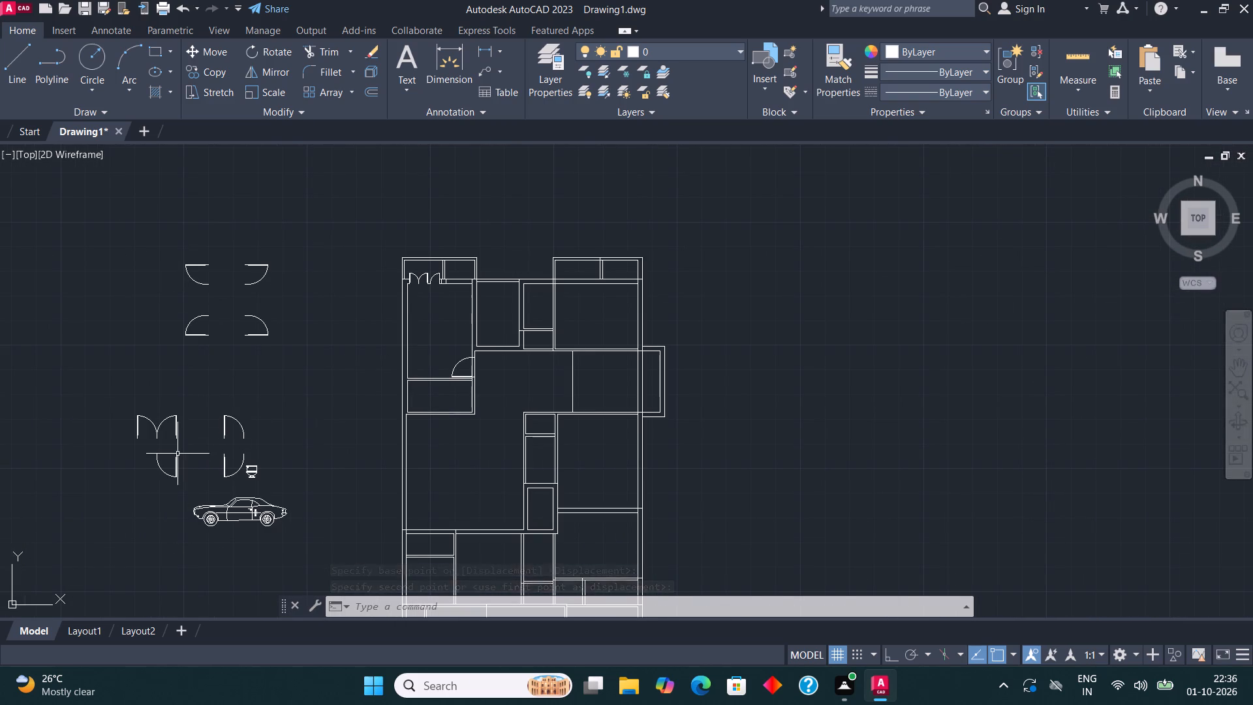
left_click(177, 454)
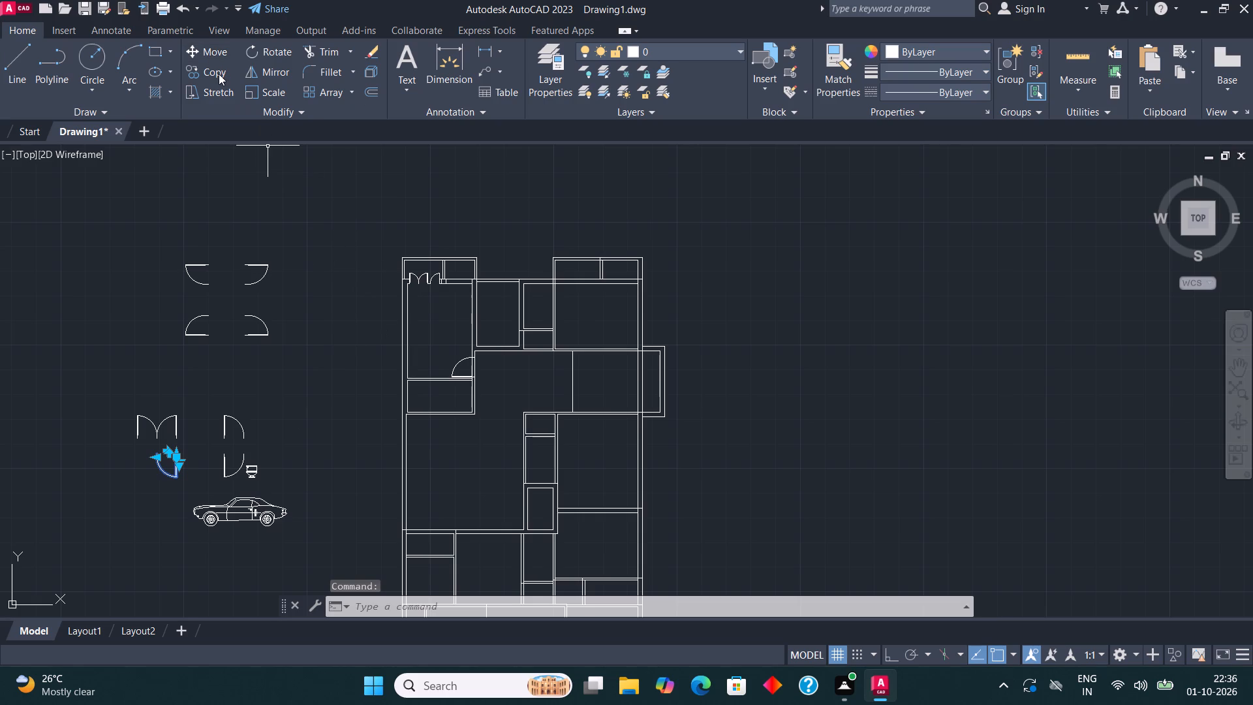
left_click(219, 74)
left_click(176, 454)
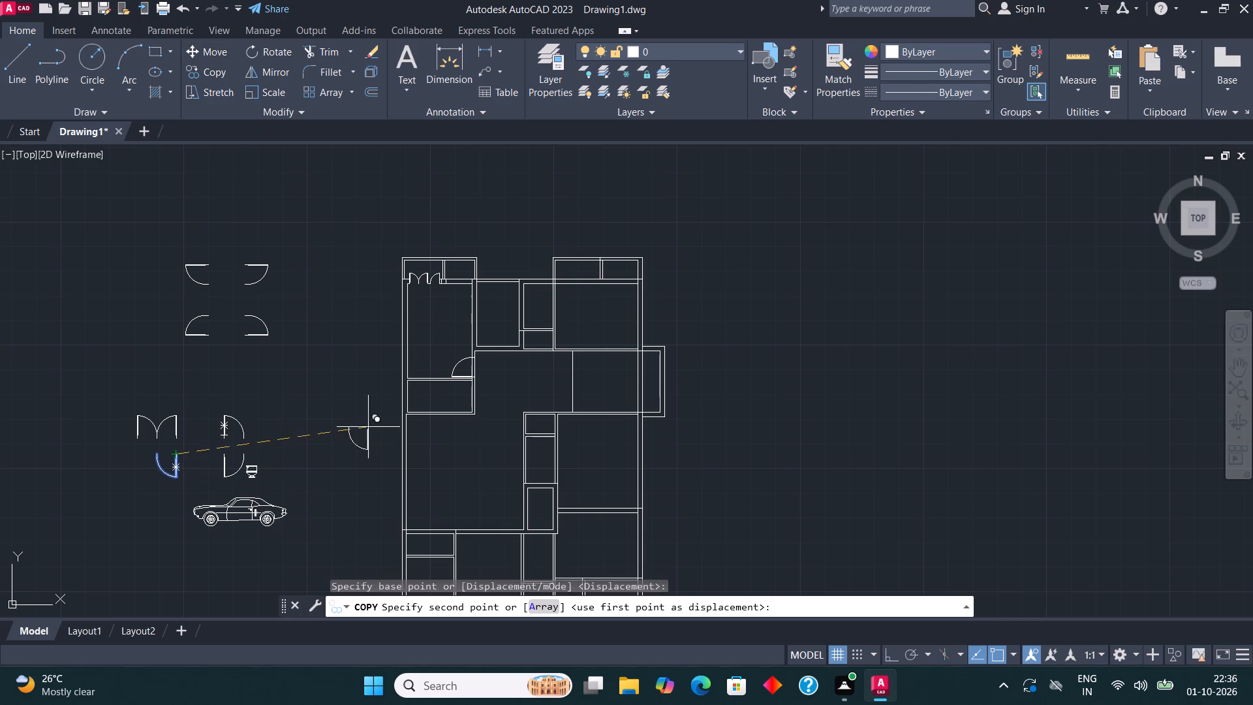
scroll(458, 375, "up", 4)
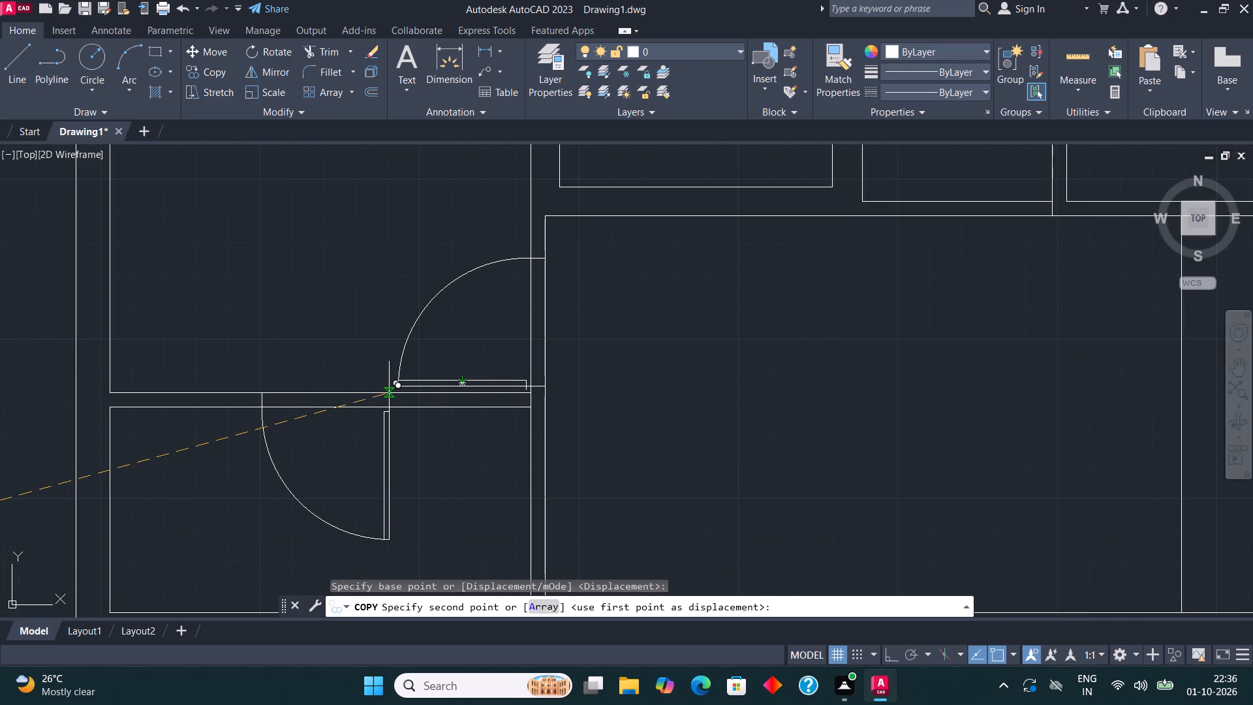
left_click(388, 393)
scroll(426, 369, "down", 2)
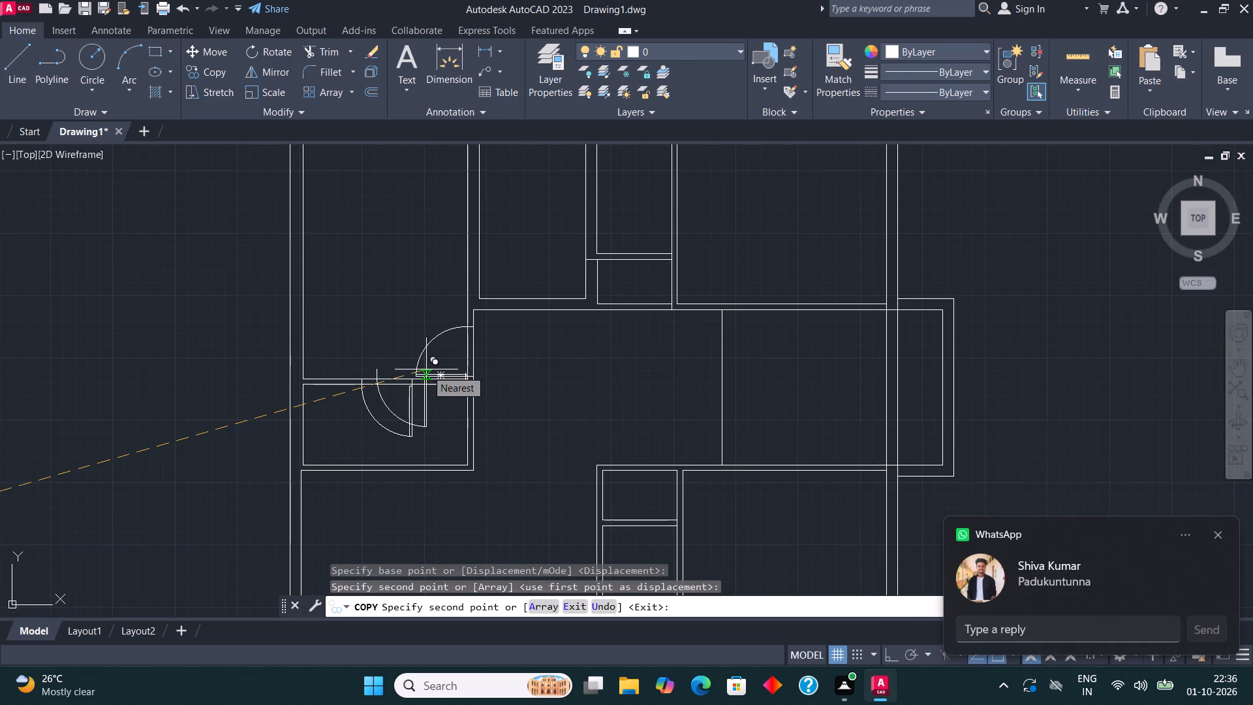
key("Escape")
middle_click(448, 390)
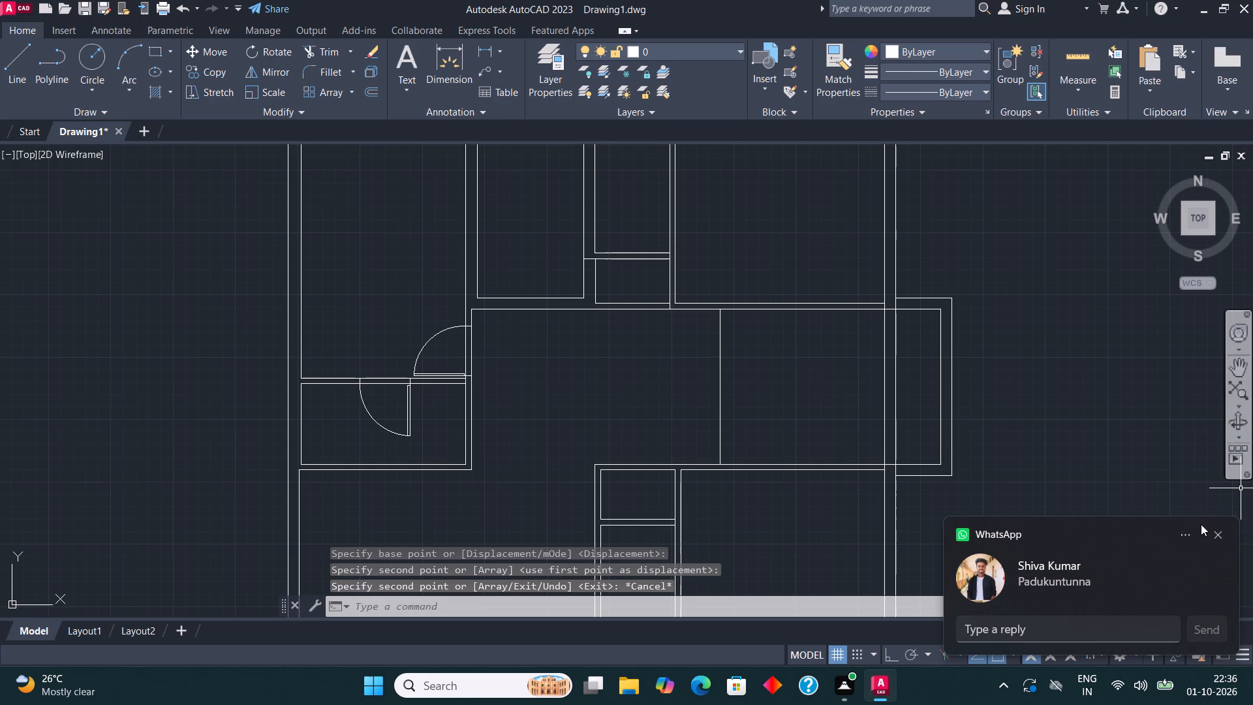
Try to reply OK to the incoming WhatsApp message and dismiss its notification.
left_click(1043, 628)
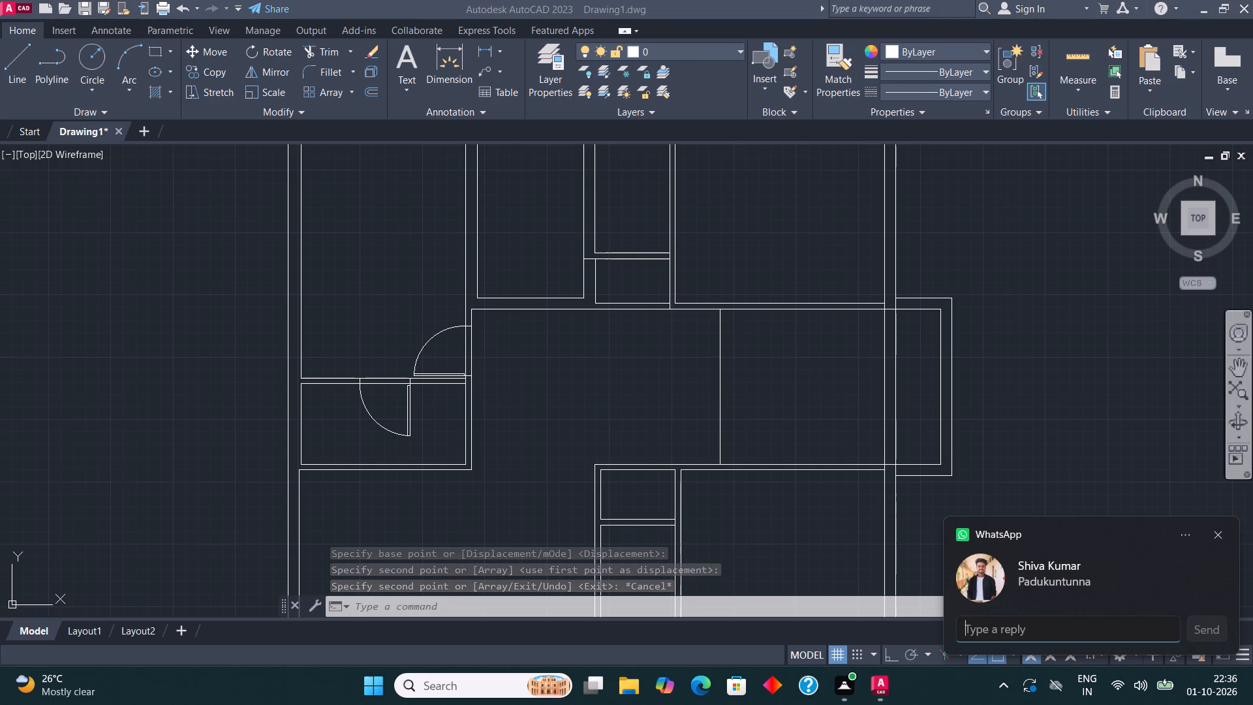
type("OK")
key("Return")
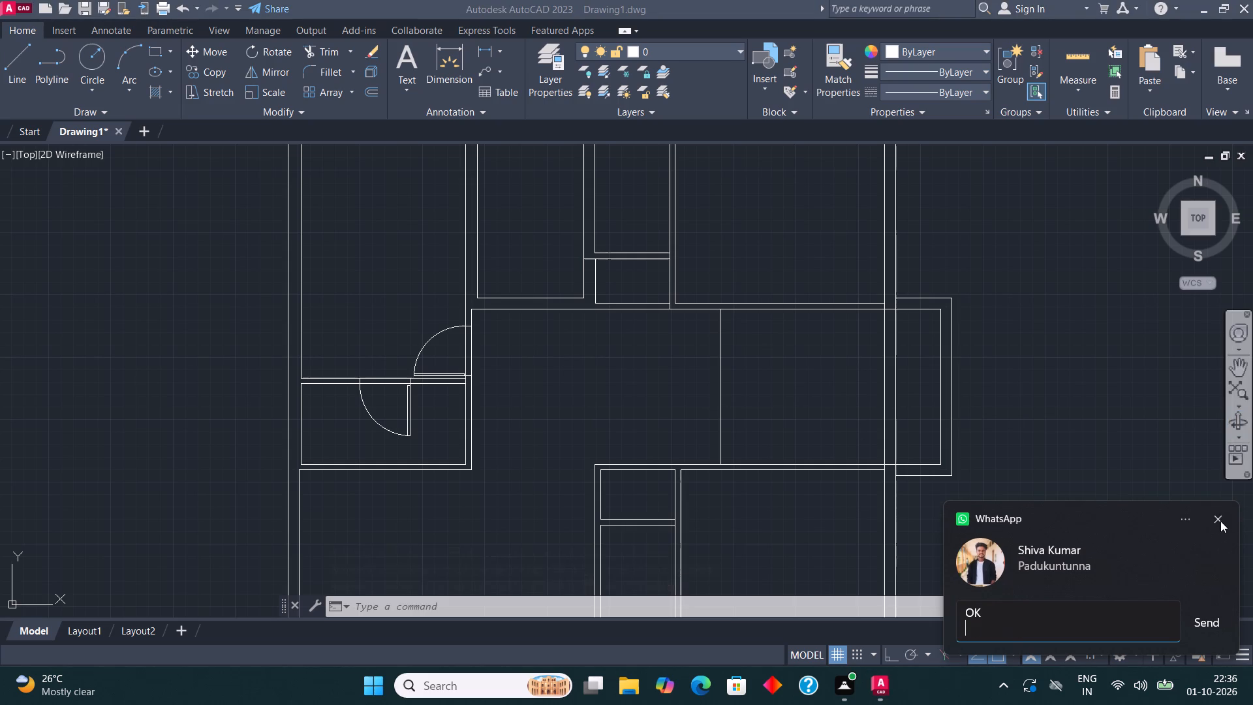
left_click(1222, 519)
Copy the left leaf of the spare double door onto the large left room's bottom wall, near its left corner.
middle_click_drag(886, 499, 783, 447)
scroll(783, 447, "down", 1)
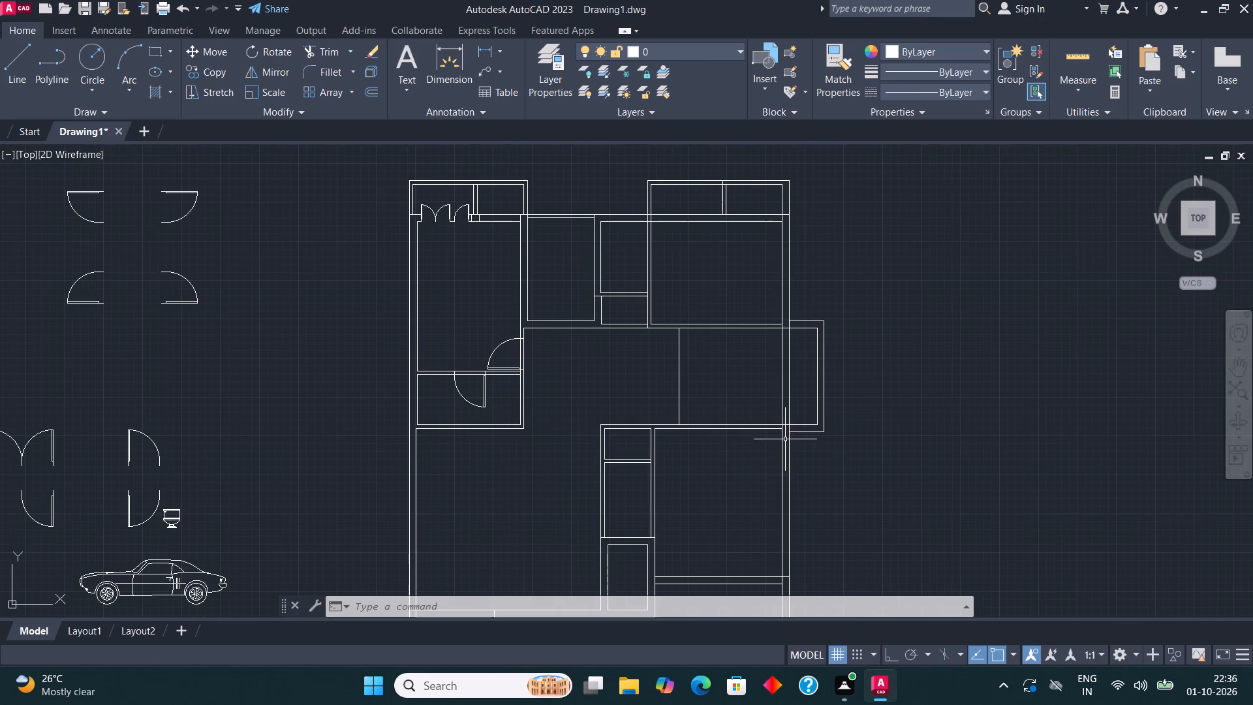
middle_click_drag(726, 389, 623, 397)
scroll(487, 403, "down", 2)
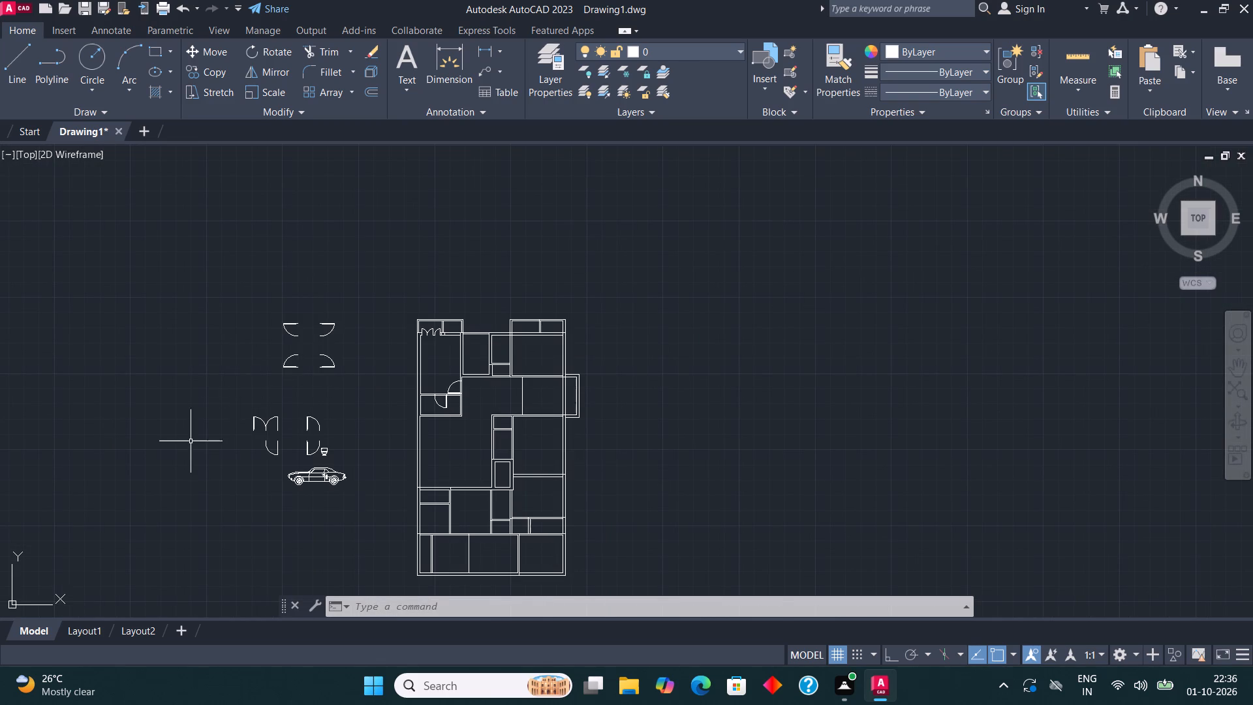
scroll(198, 441, "up", 1)
left_click(285, 413)
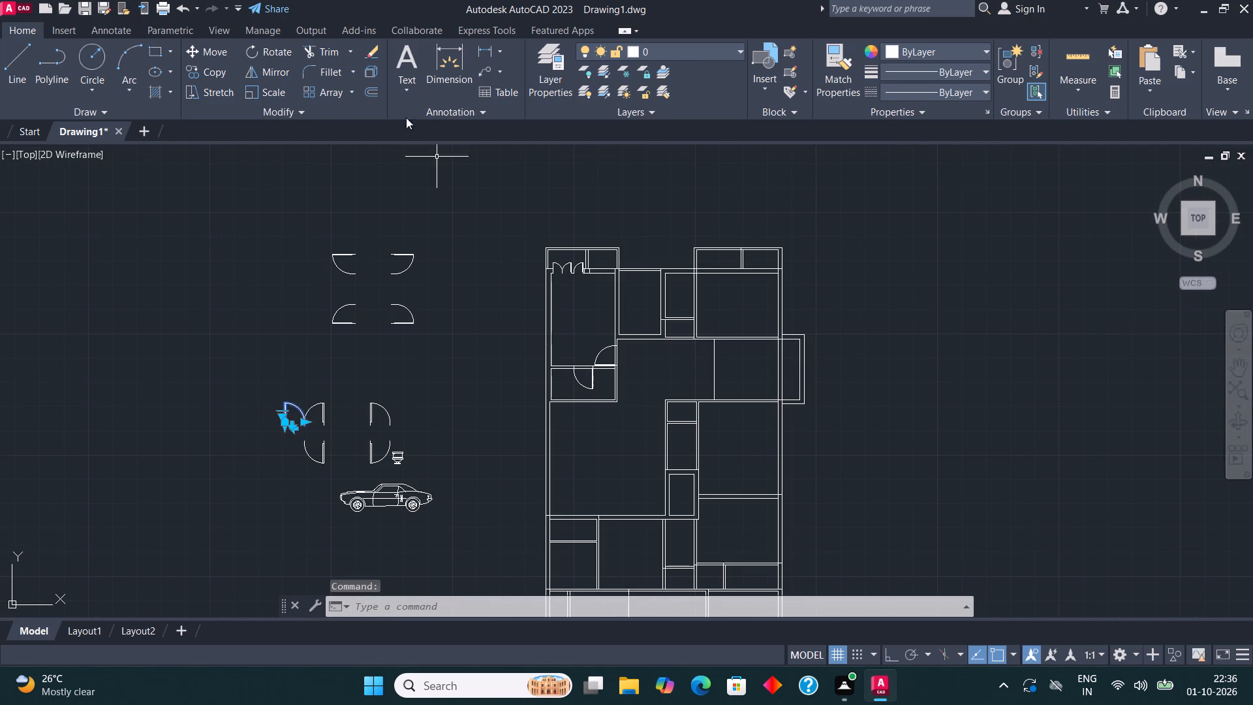
left_click(206, 76)
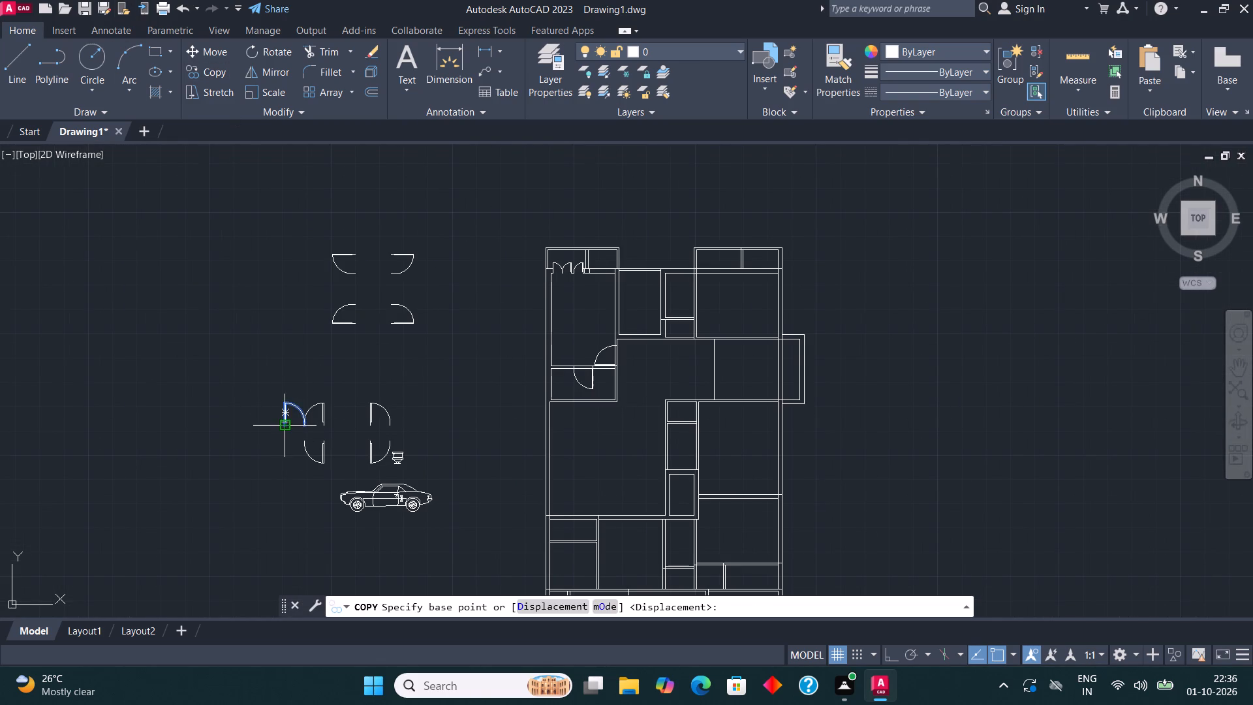
left_click(288, 430)
scroll(568, 500, "up", 3)
scroll(550, 478, "down", 1)
middle_click_drag(533, 410, 529, 392)
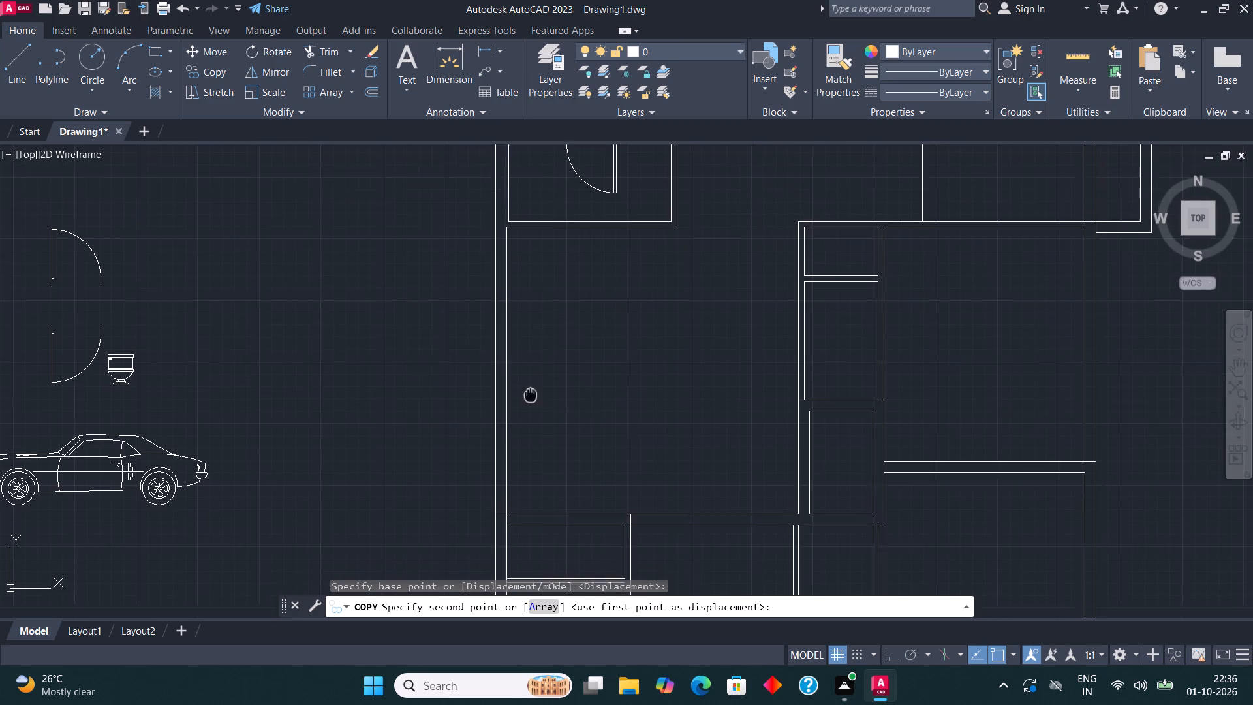
middle_click_drag(529, 392, 525, 362)
scroll(529, 502, "up", 3)
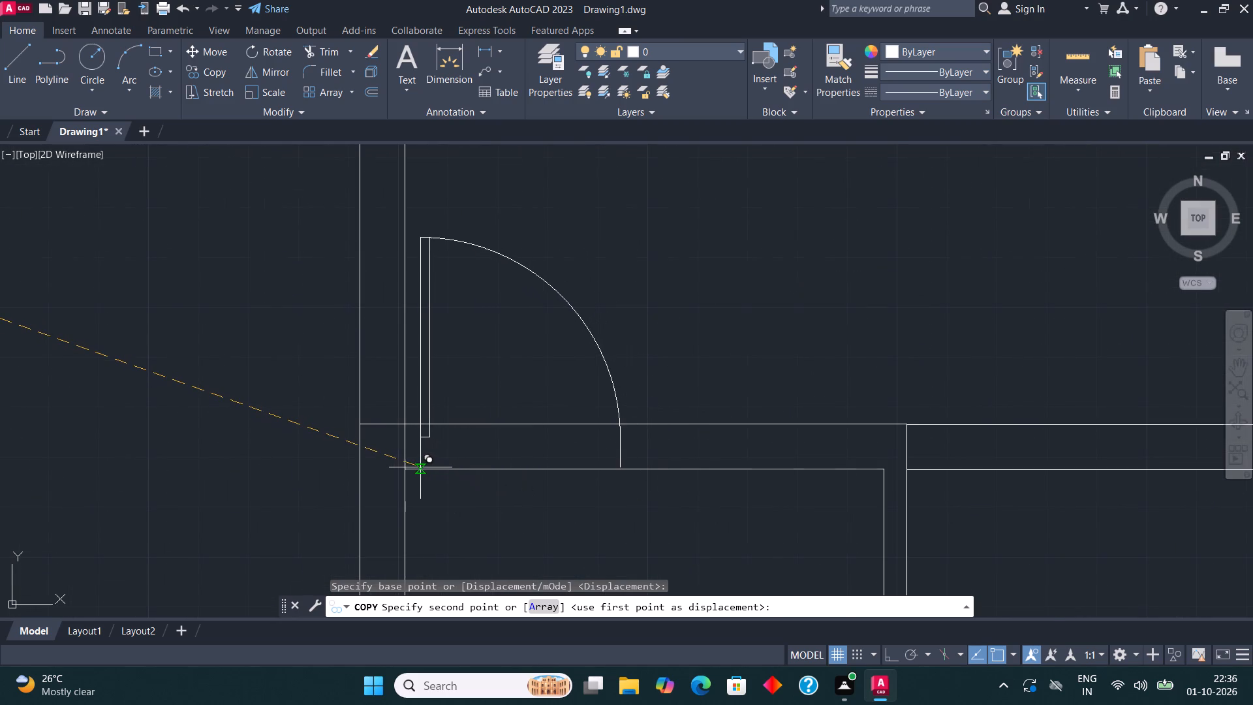
left_click(420, 467)
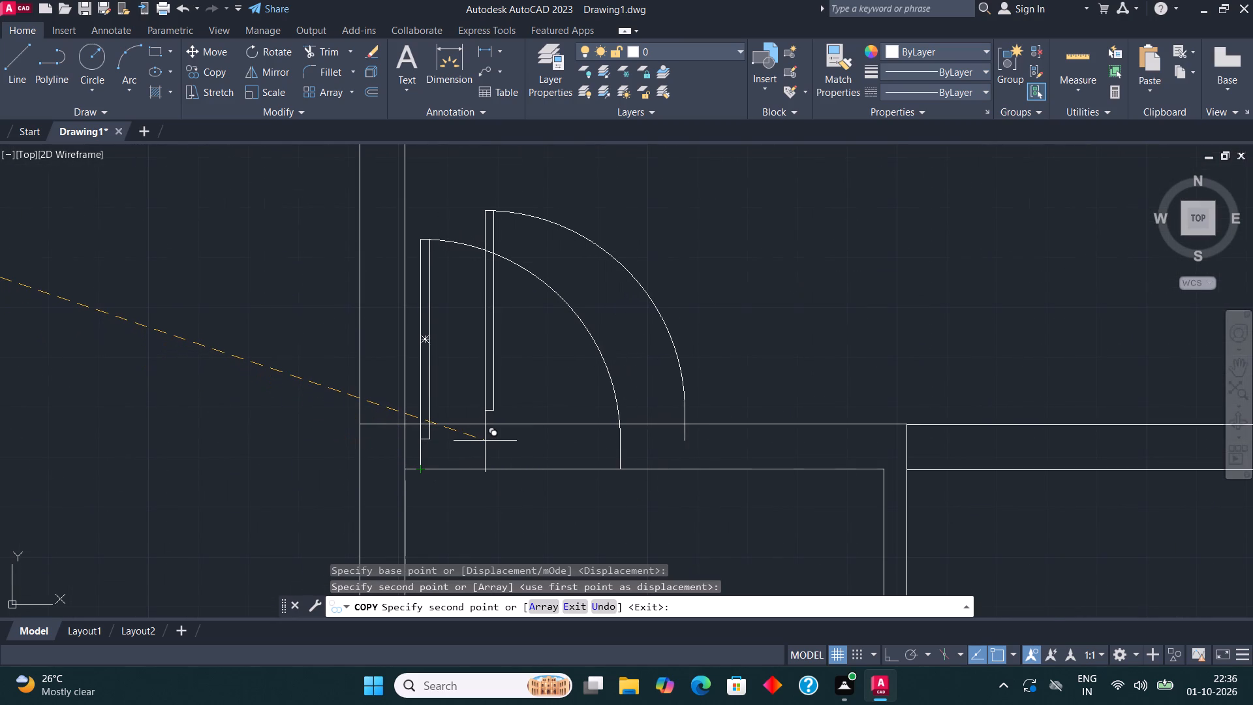
key("Escape")
Copy the right leaf of the spare double door onto the same bottom wall, facing the first copied leaf.
scroll(493, 446, "down", 3)
scroll(291, 362, "down", 3)
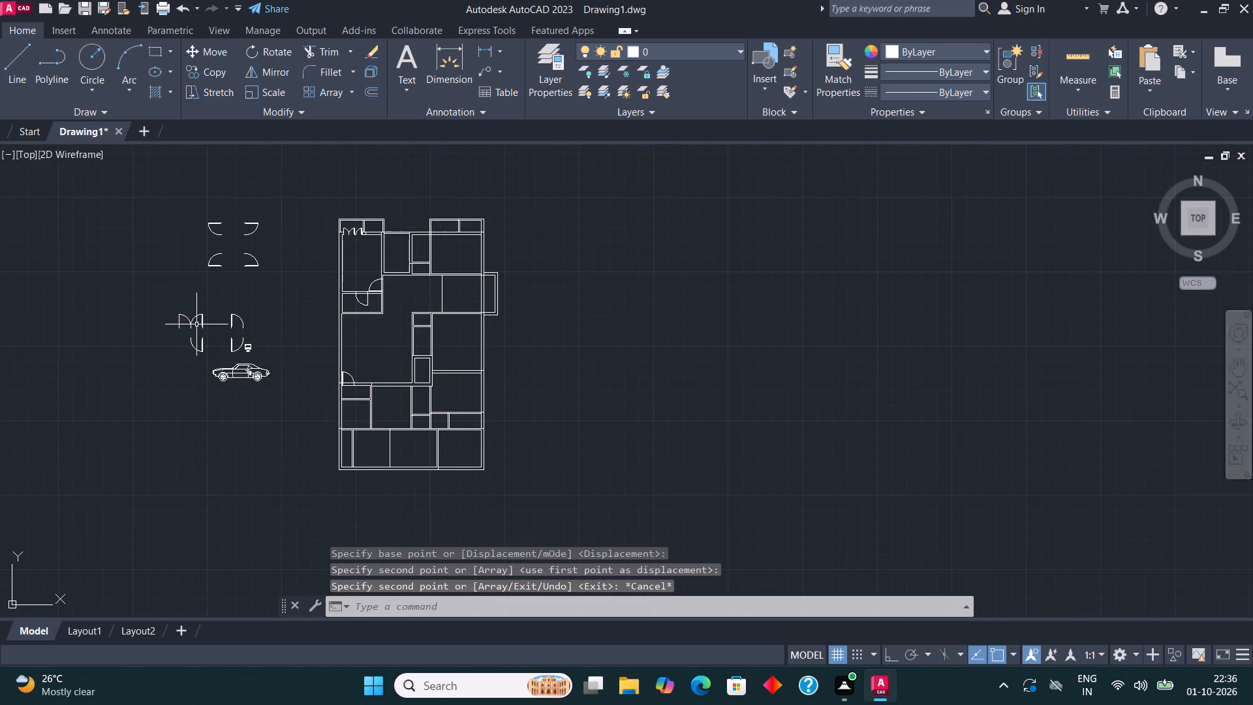
scroll(196, 320, "up", 2)
left_click(207, 326)
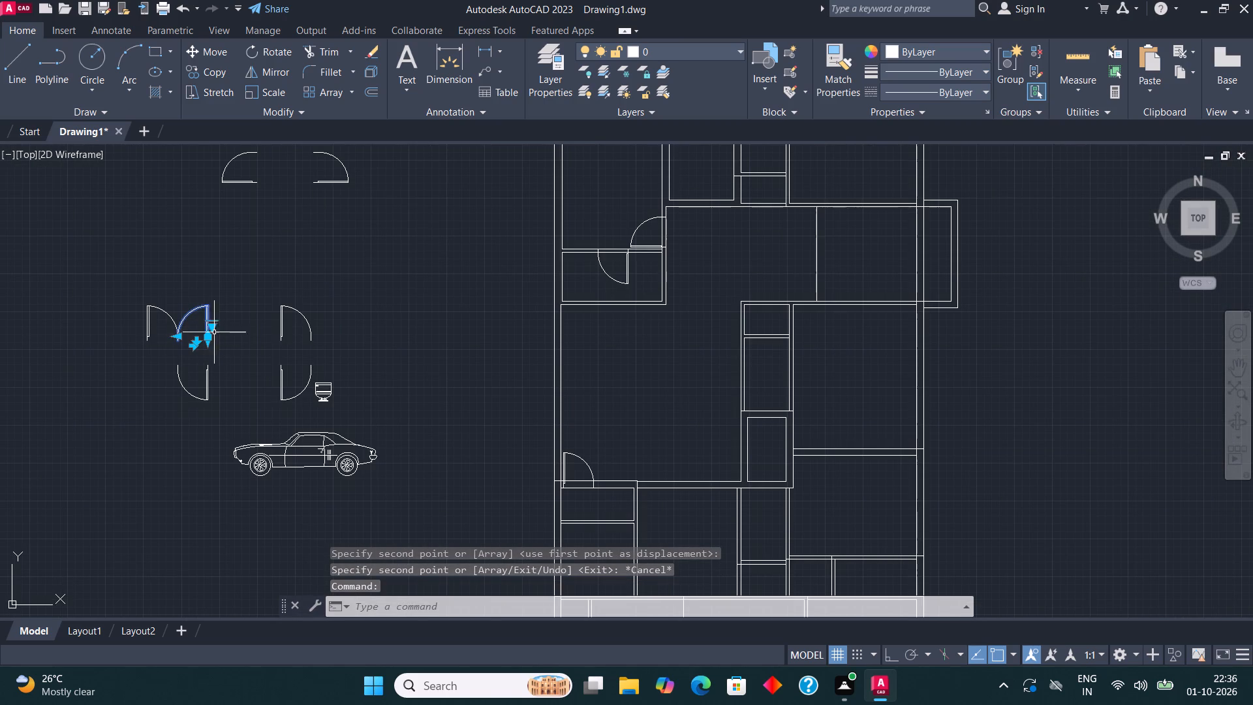
left_click(222, 78)
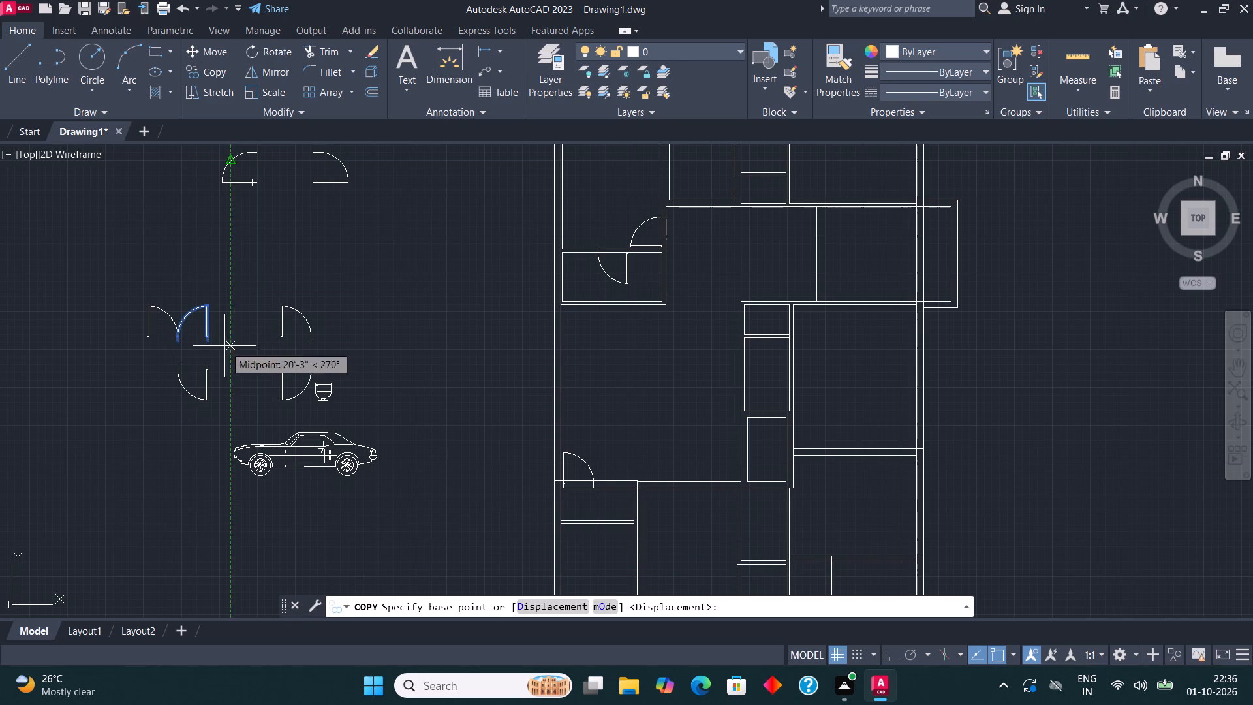
left_click(211, 341)
scroll(613, 487, "up", 4)
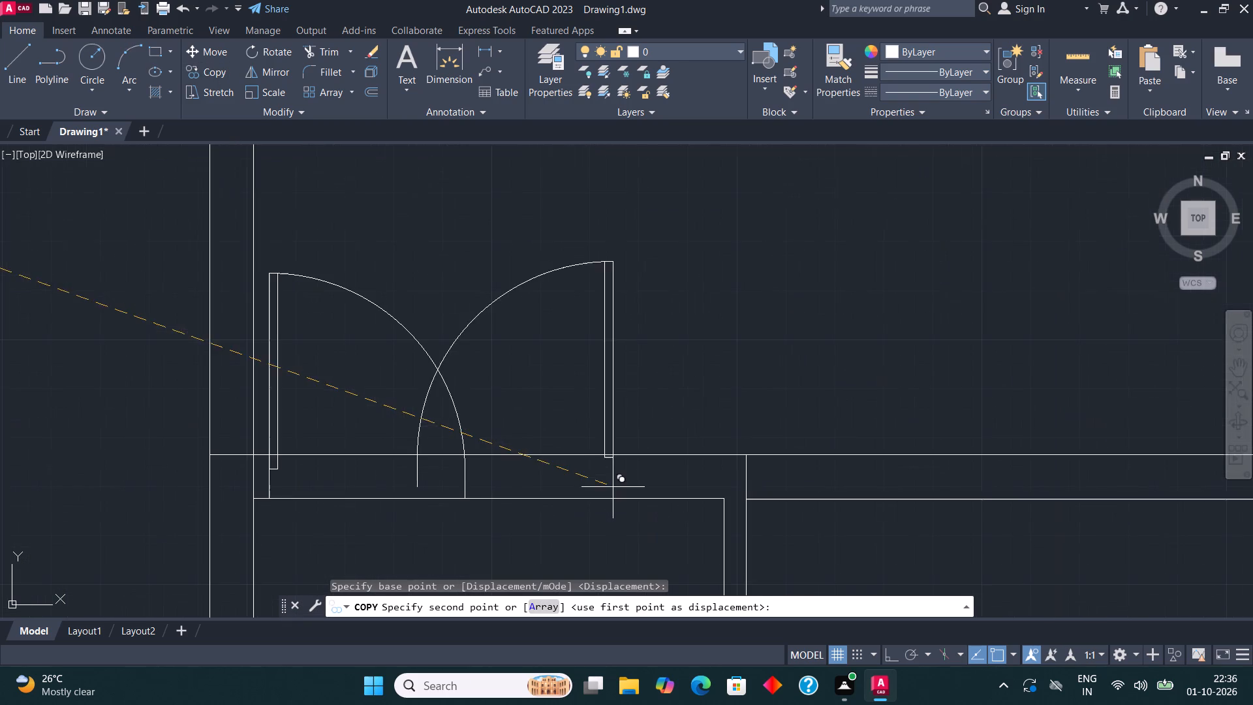
middle_click_drag(695, 480, 642, 471)
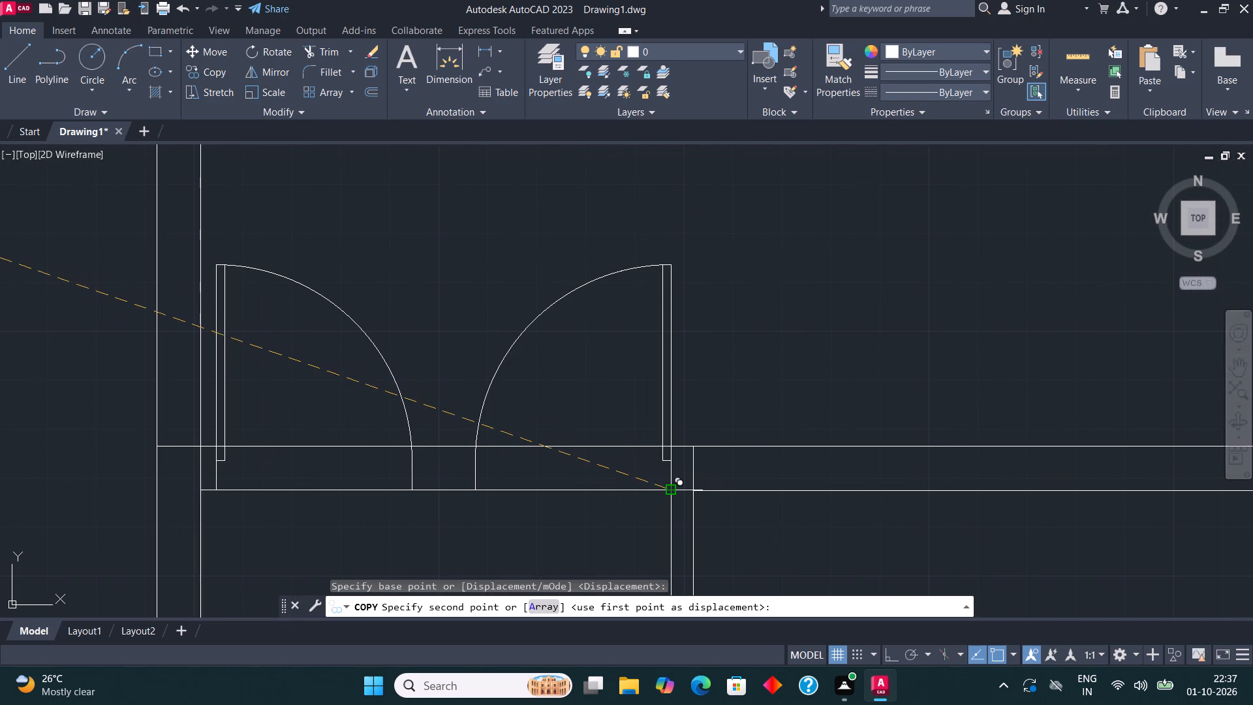
left_click(668, 487)
key("space")
Scale the copied right leaf down freehand to roughly 0.6 of its size, from its hinge end on the wall.
left_click(506, 340)
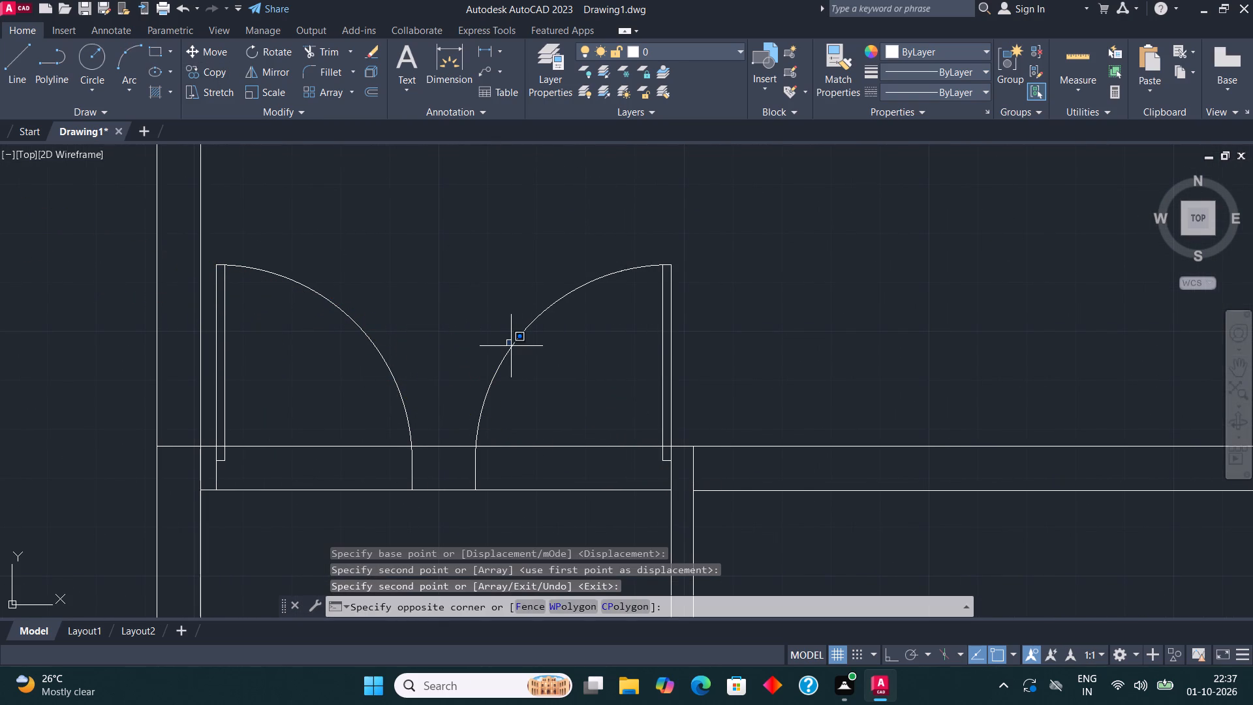
left_click(521, 361)
left_click(519, 357)
left_click(497, 334)
left_click(279, 93)
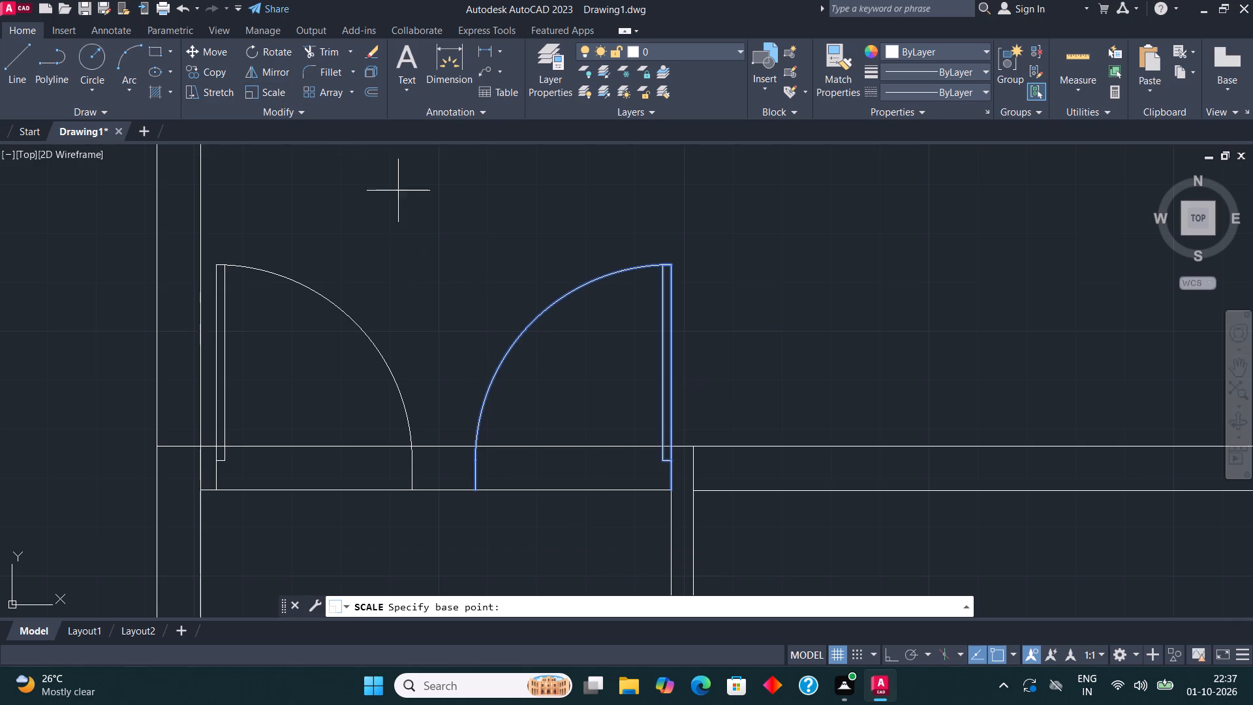
left_click(658, 491)
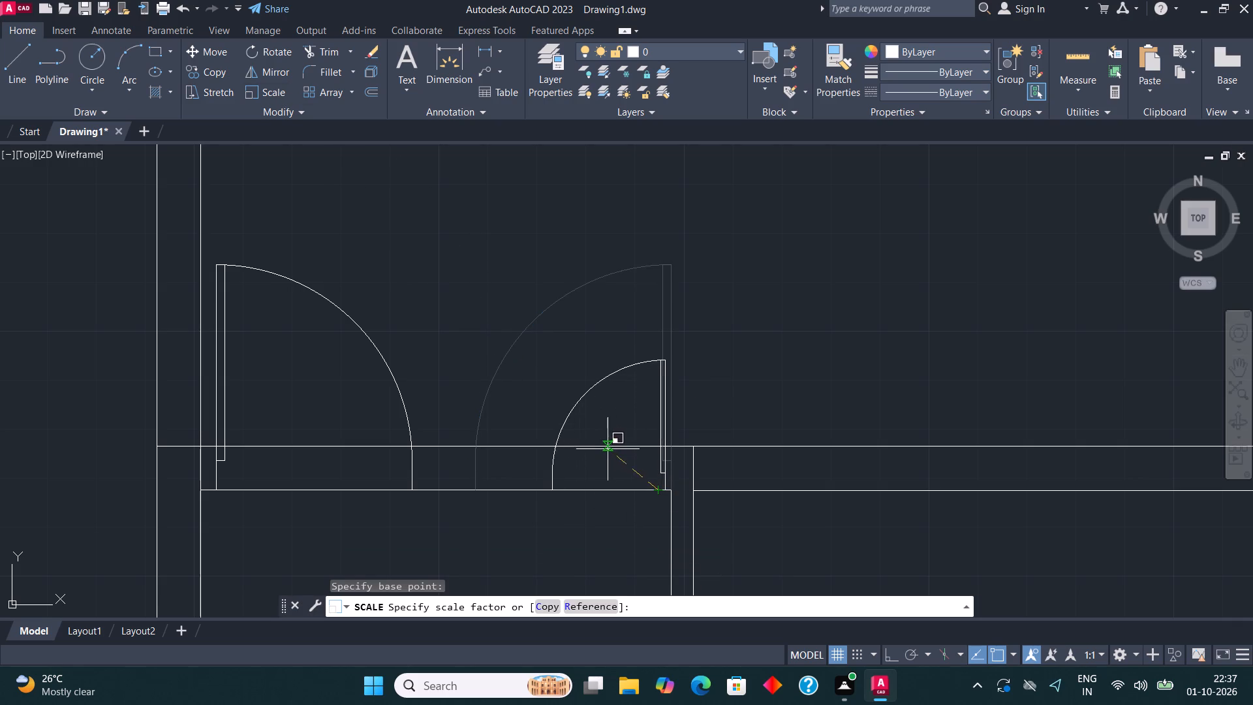
left_click(608, 448)
key("space")
left_click(576, 401)
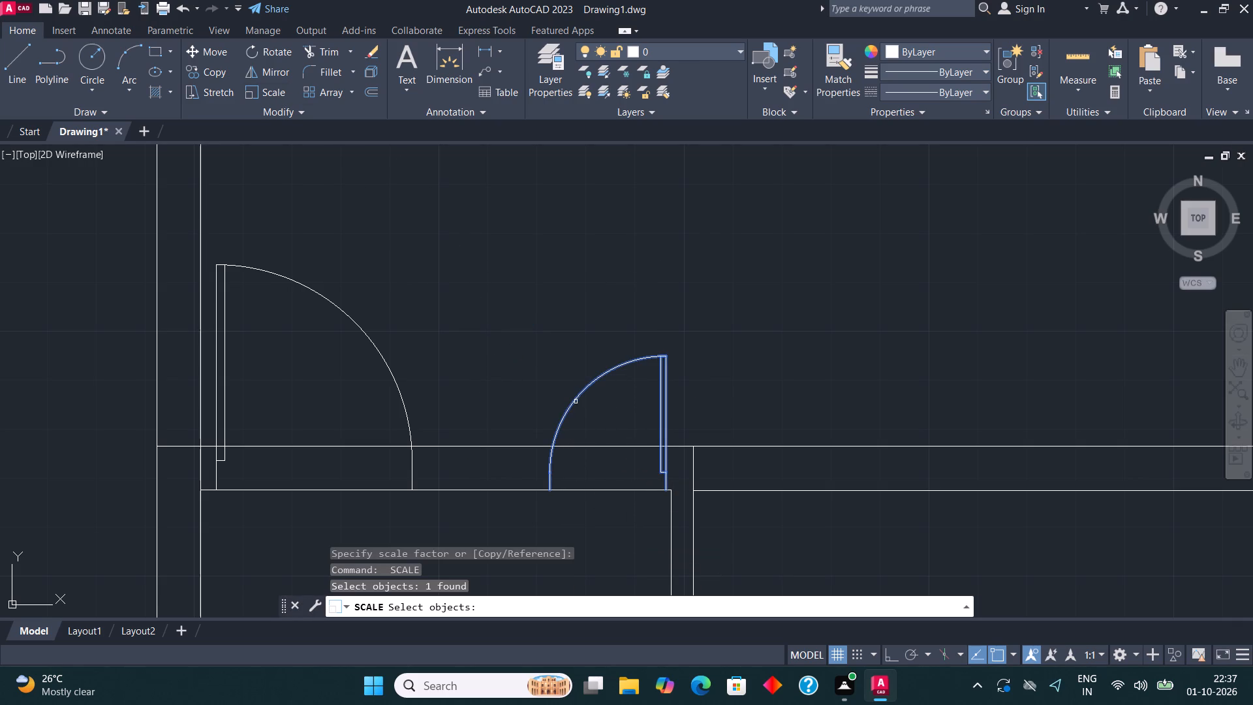
left_click(217, 50)
key("Escape")
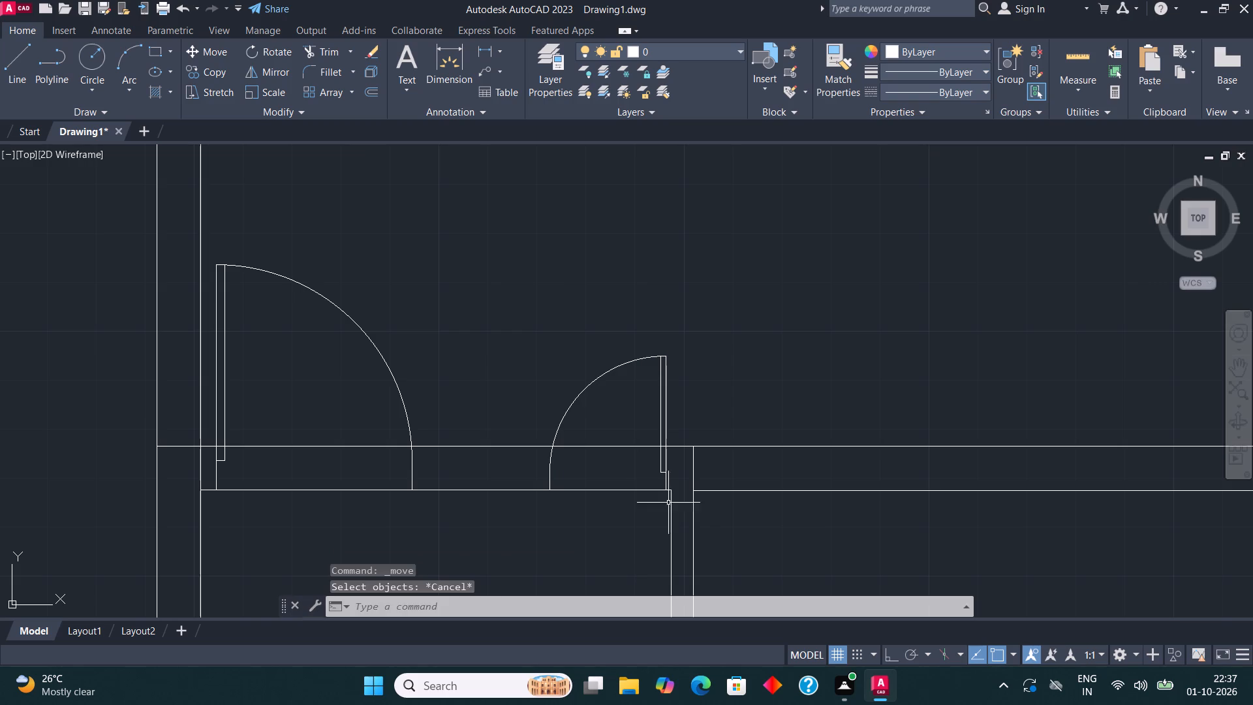
Move the reduced right leaf left along the bottom wall until its arc sits beside the larger leaf's arc.
left_click_drag(596, 431, 592, 424)
left_click(536, 375)
left_click(192, 51)
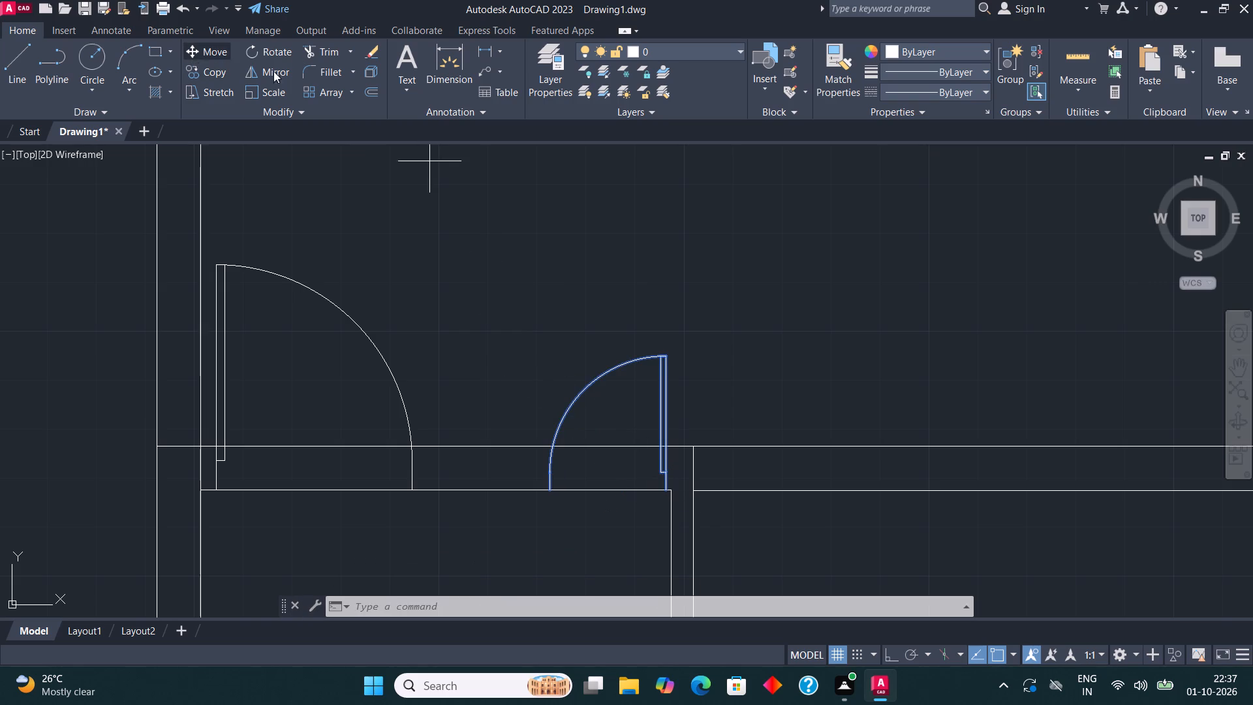
left_click(663, 492)
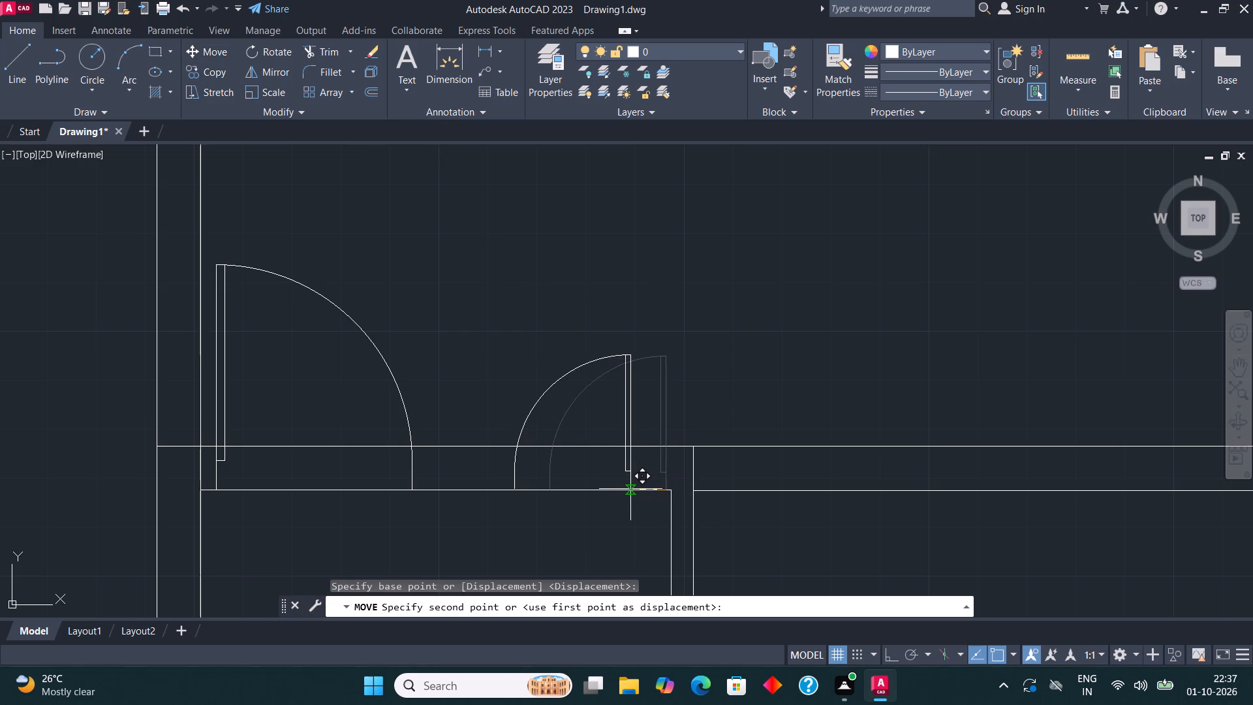
left_click(538, 490)
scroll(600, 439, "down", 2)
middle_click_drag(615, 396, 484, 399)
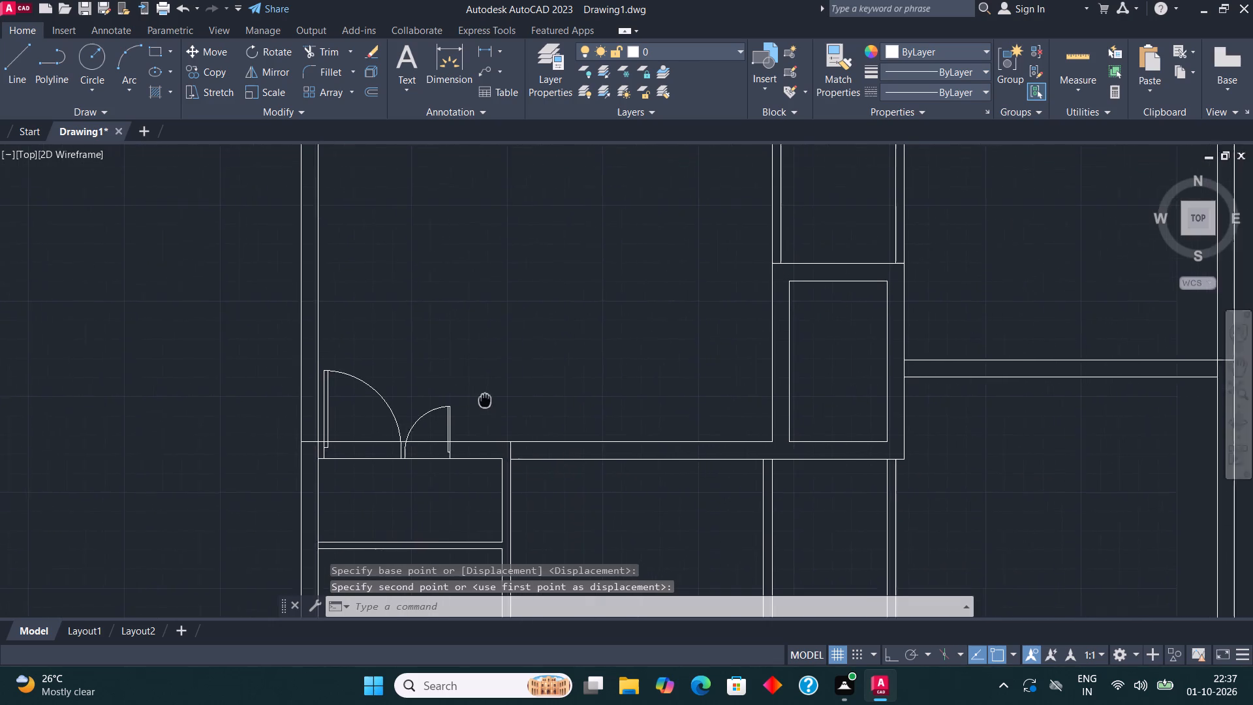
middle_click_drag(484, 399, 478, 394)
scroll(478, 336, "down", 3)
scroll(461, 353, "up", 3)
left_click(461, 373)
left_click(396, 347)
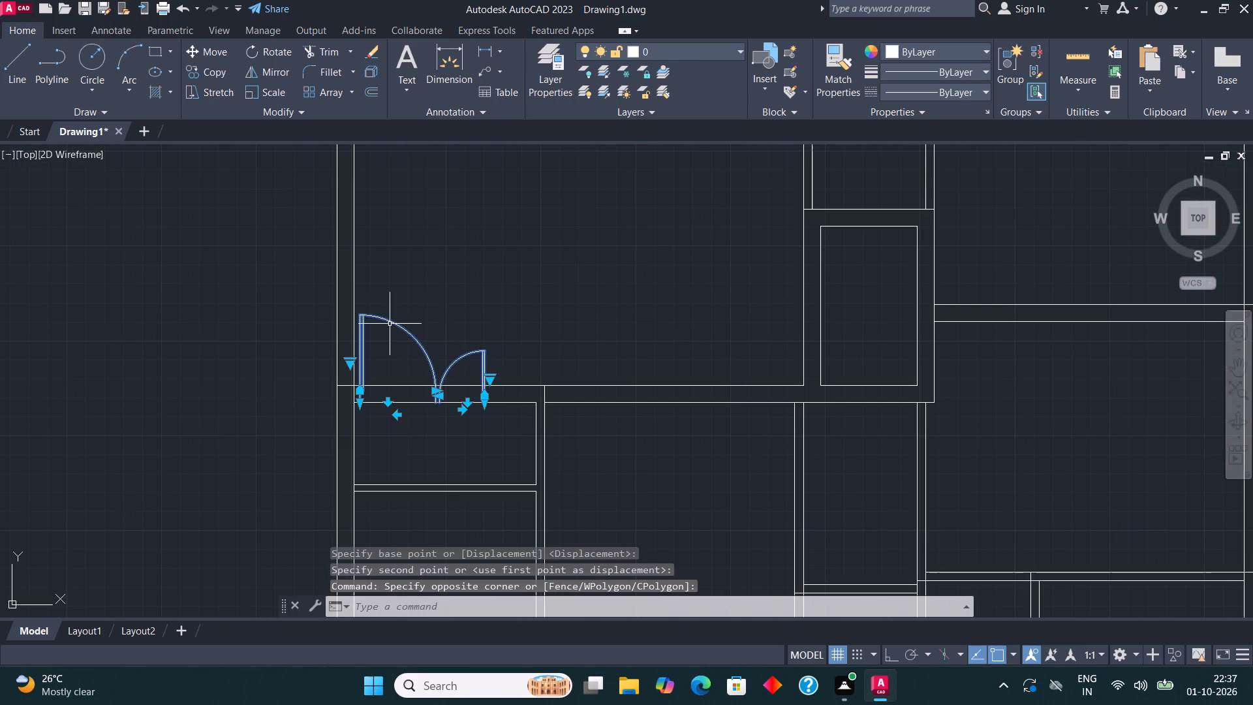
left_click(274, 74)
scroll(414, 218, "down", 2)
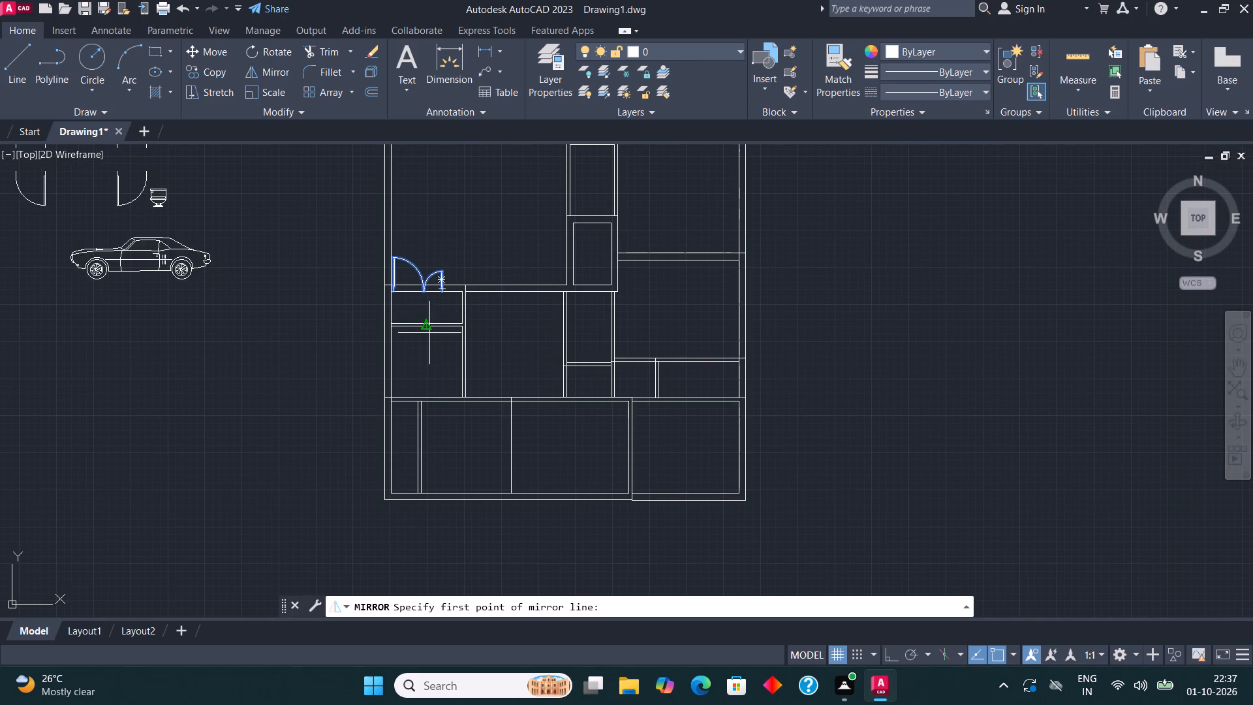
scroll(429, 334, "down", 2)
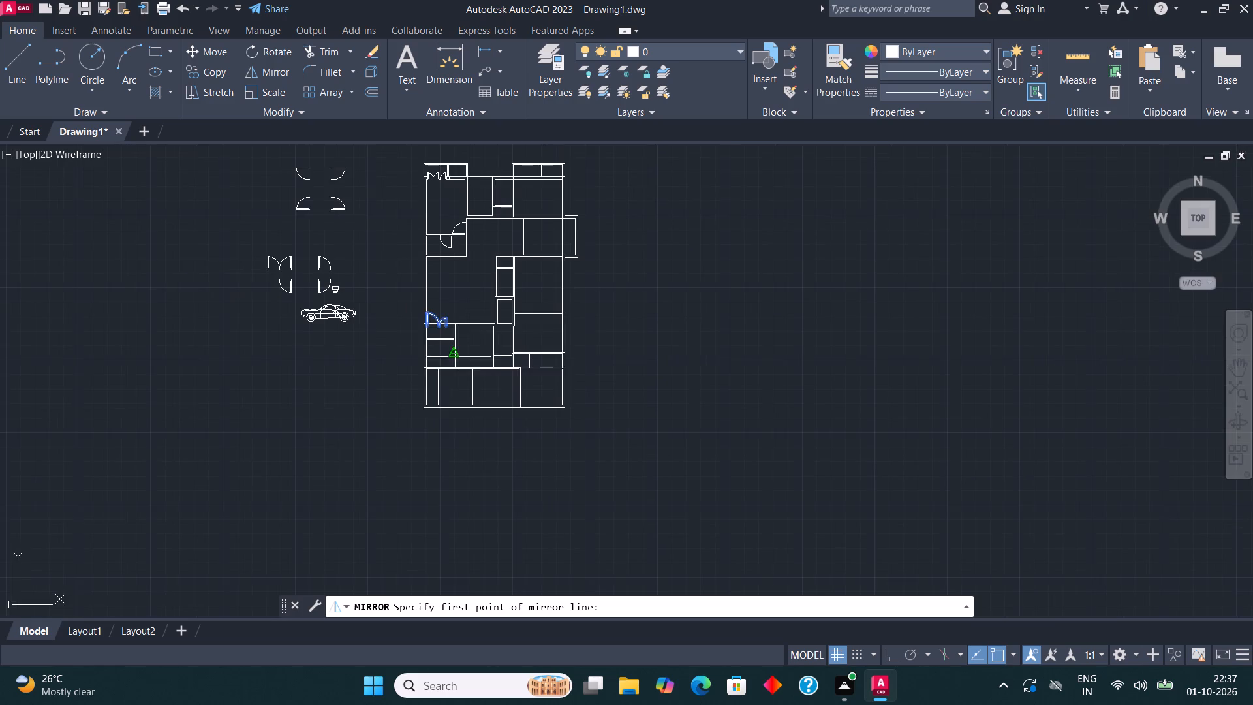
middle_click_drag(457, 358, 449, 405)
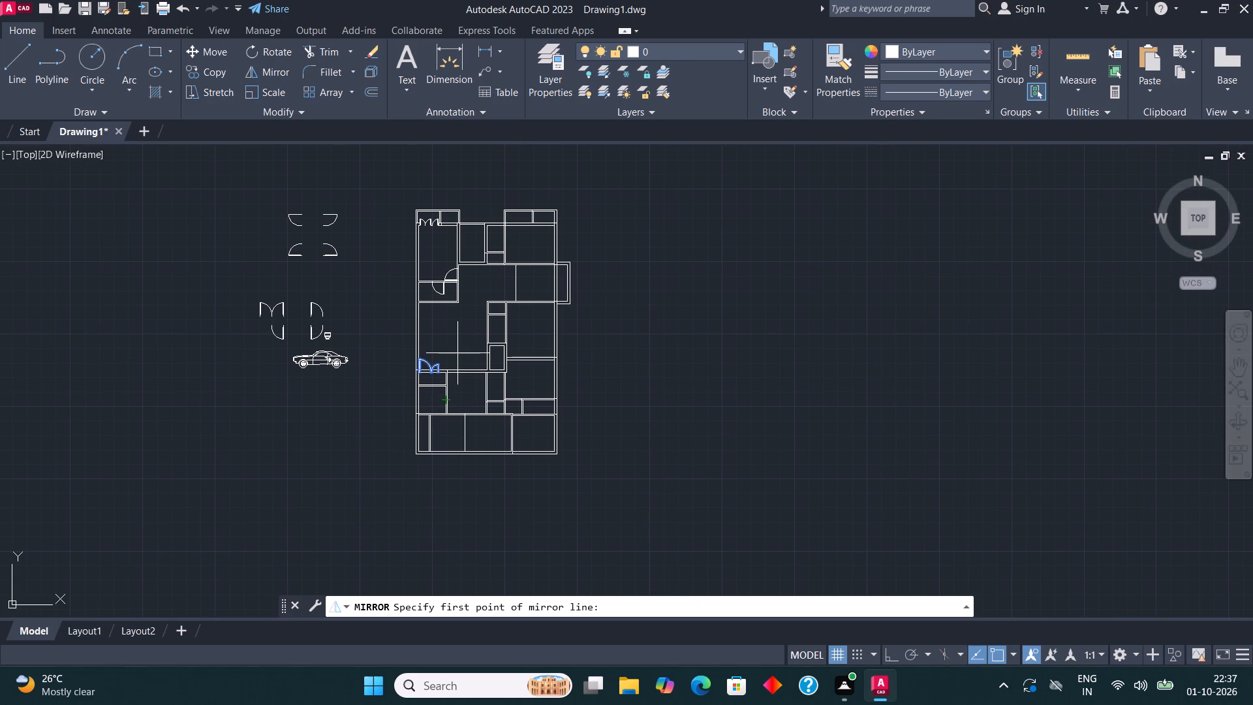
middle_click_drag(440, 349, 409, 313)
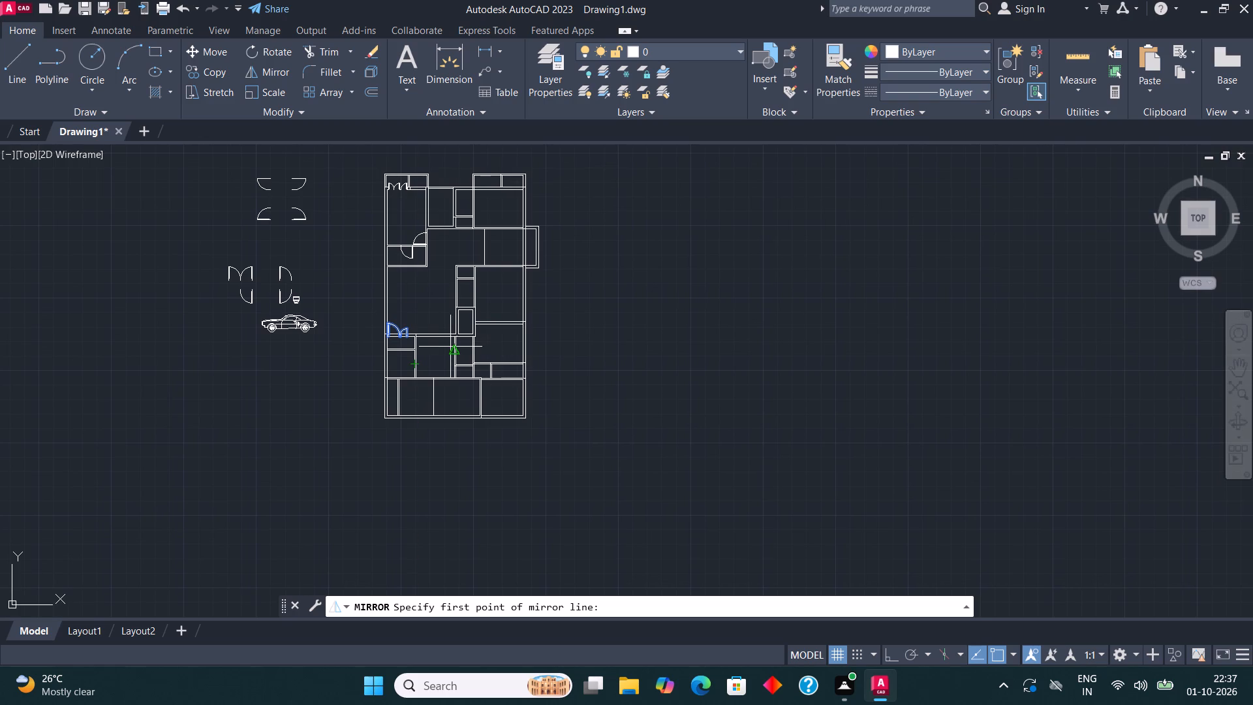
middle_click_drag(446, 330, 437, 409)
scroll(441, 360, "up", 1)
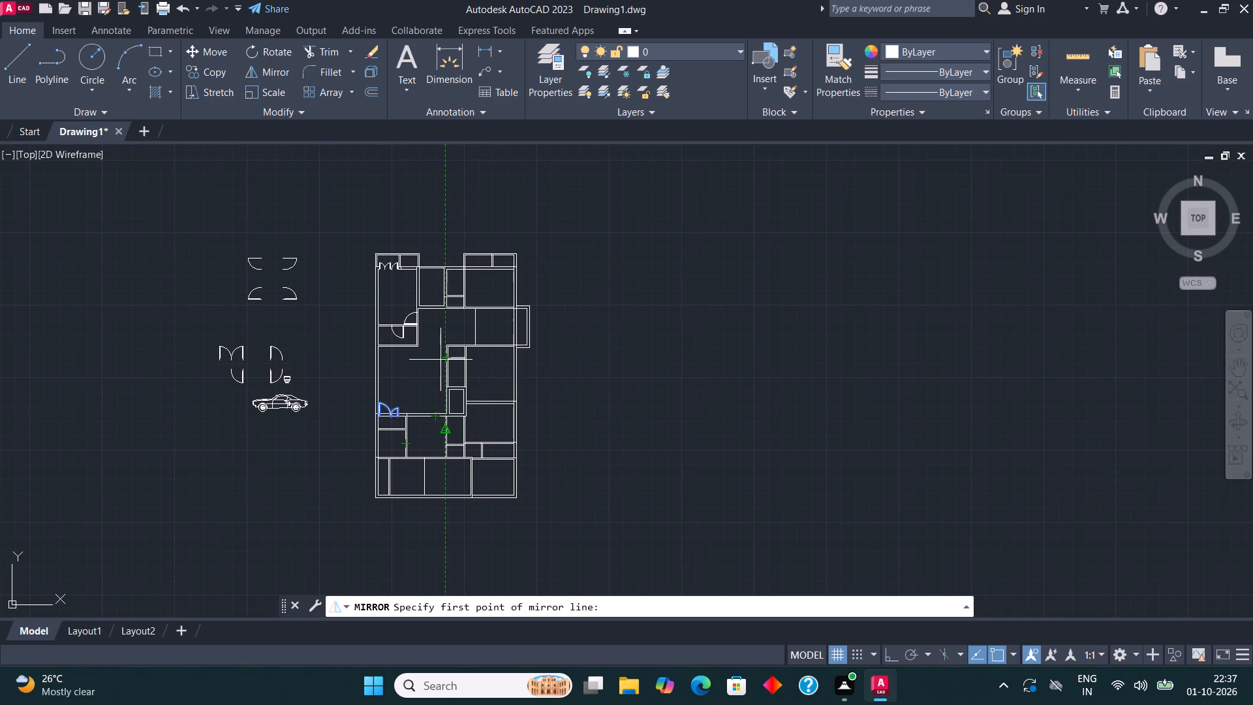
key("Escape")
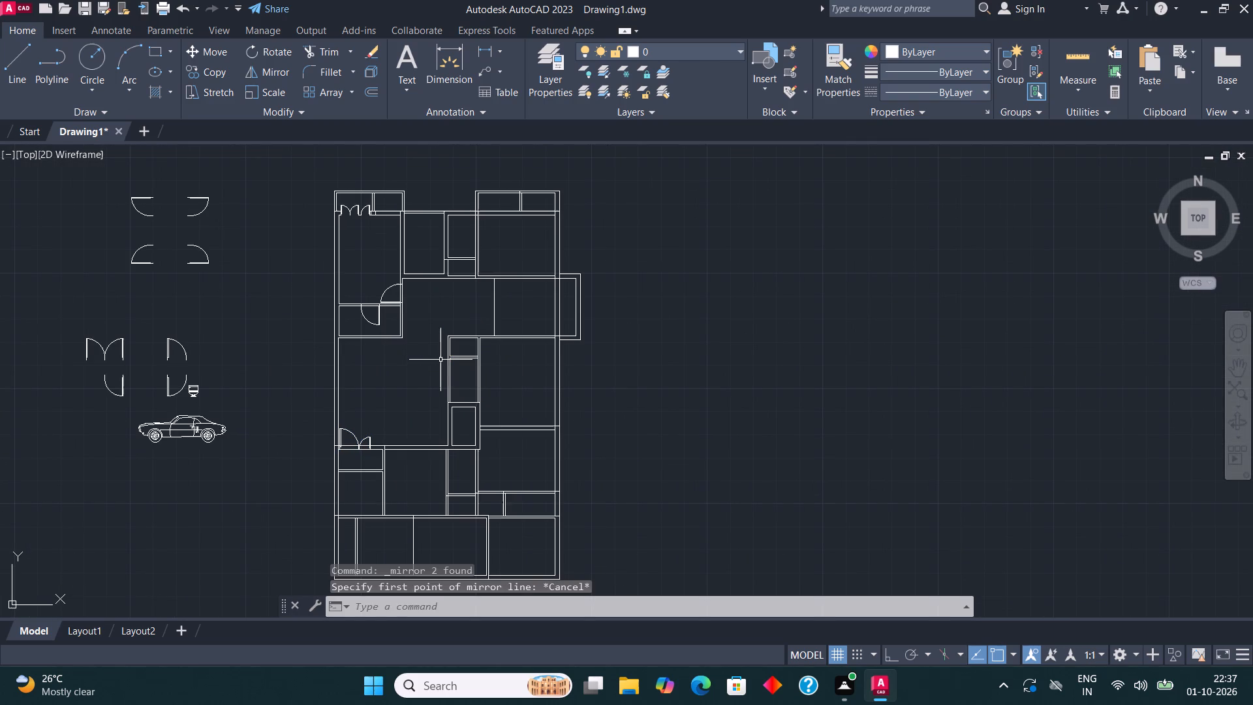
Draw a line 12' down from the large left room's upper-left inner corner, continuing straight across to the room's right wall.
scroll(293, 360, "down", 2)
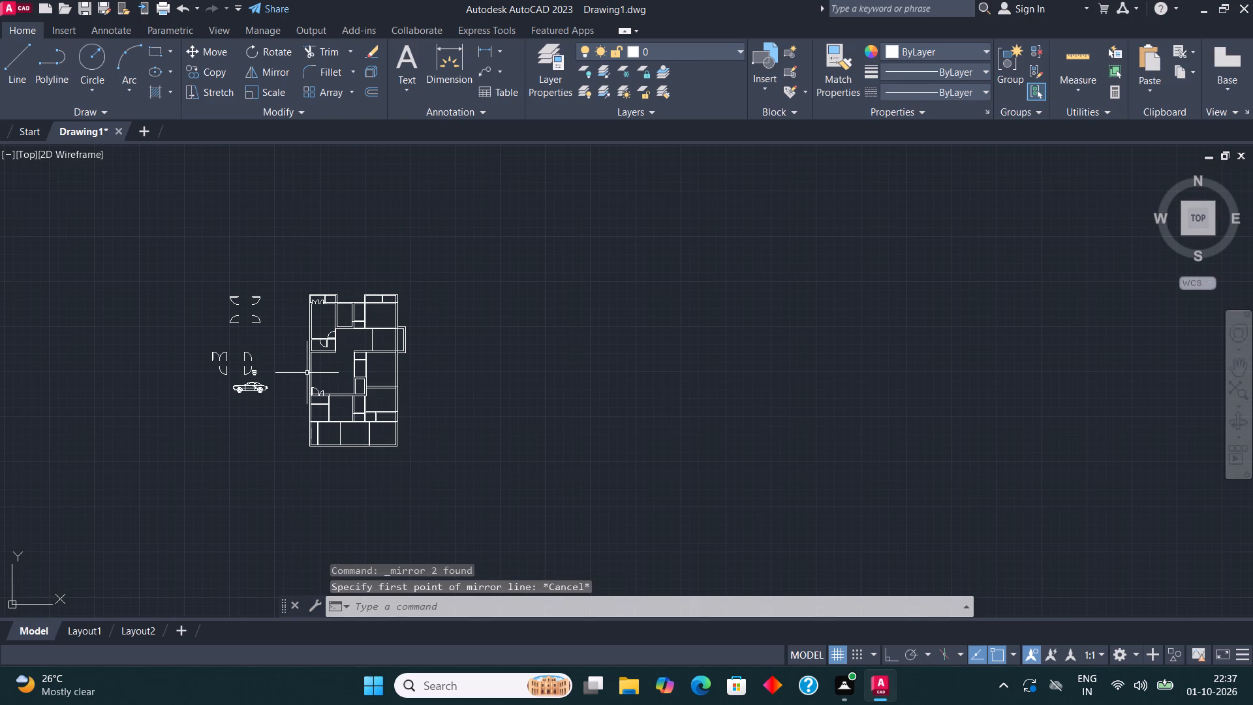
middle_click_drag(331, 410, 465, 567)
scroll(500, 538, "up", 2)
middle_click_drag(512, 474, 527, 424)
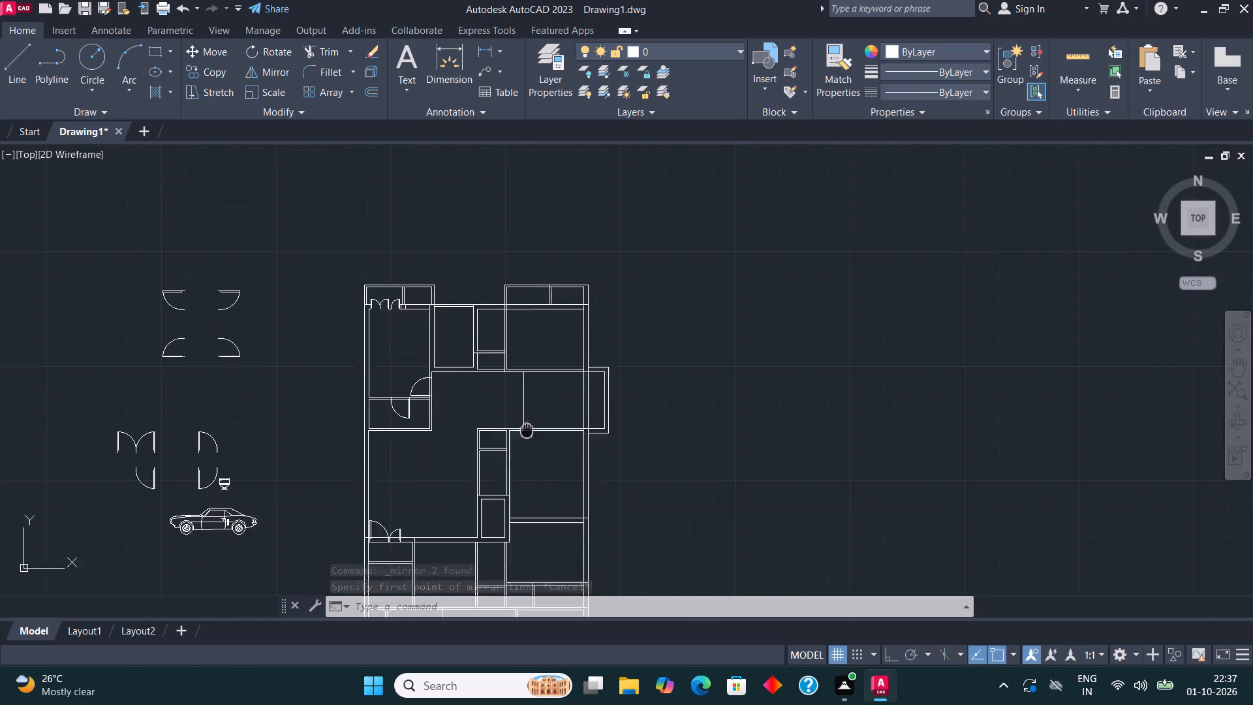
middle_click_drag(527, 424, 537, 388)
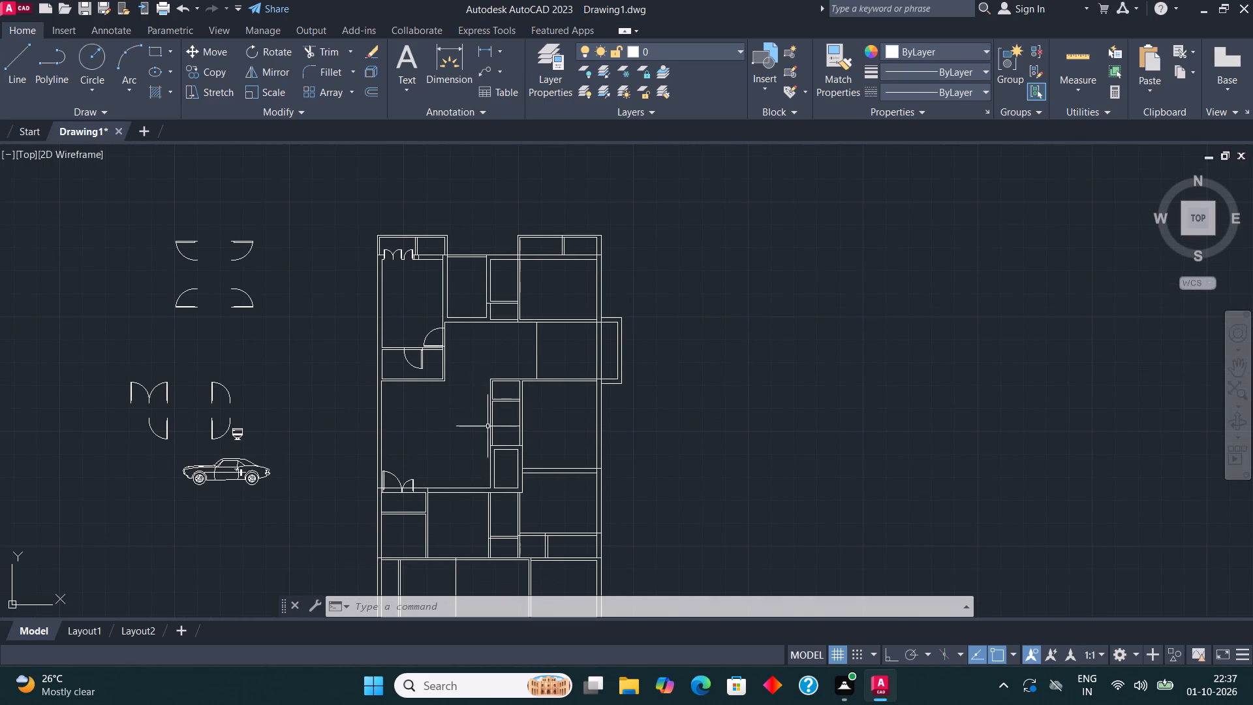
scroll(457, 426, "up", 1)
left_click(16, 44)
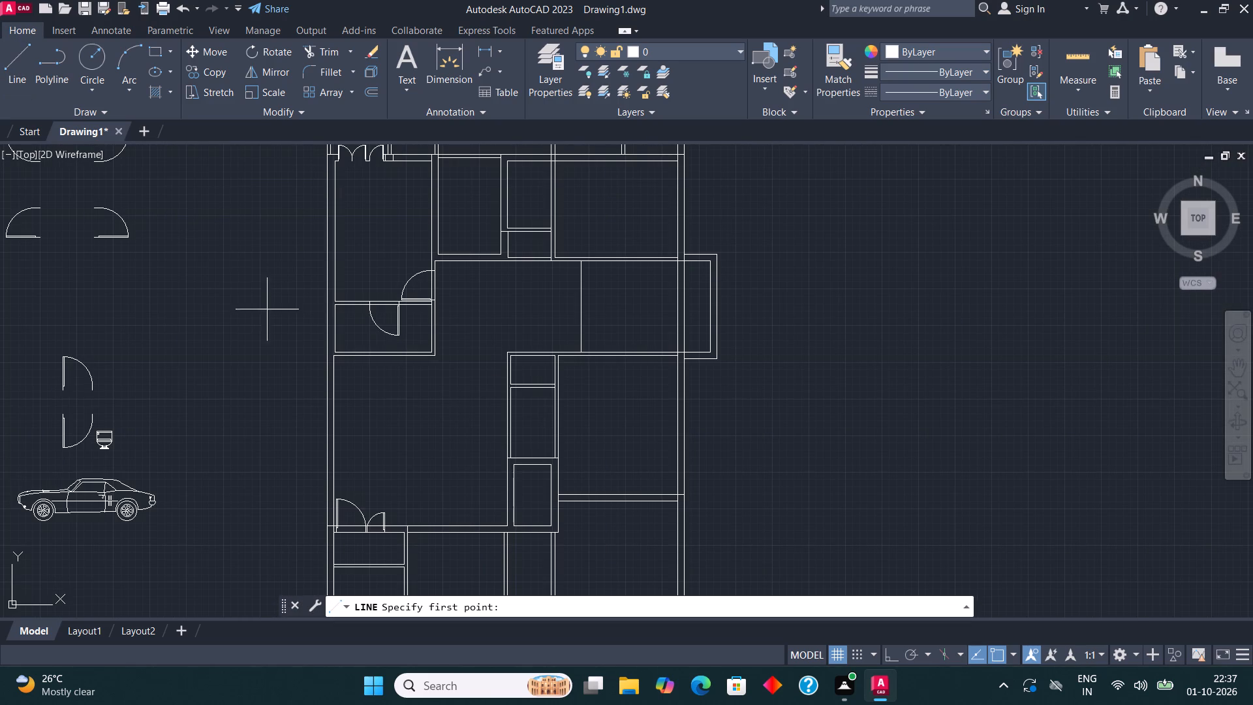
scroll(331, 361, "up", 2)
left_click(333, 343)
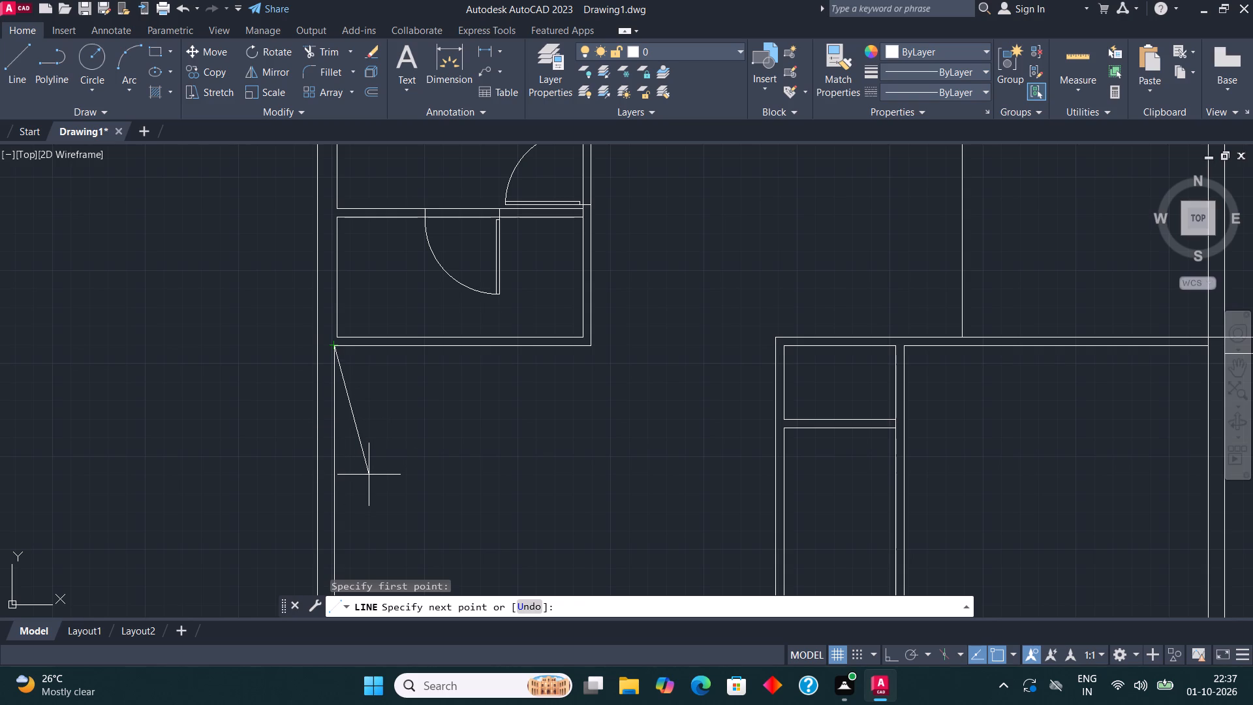
key("F8")
type("12'")
key("Return")
scroll(655, 458, "down", 2)
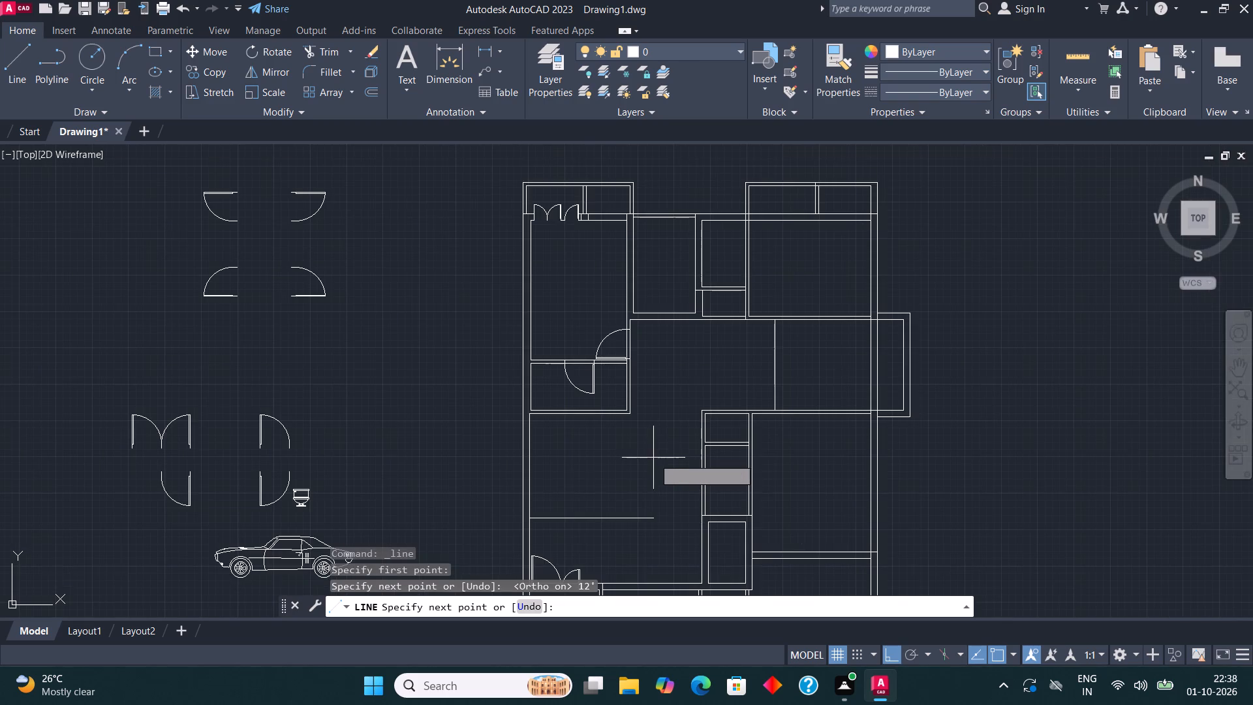
scroll(638, 450, "down", 2)
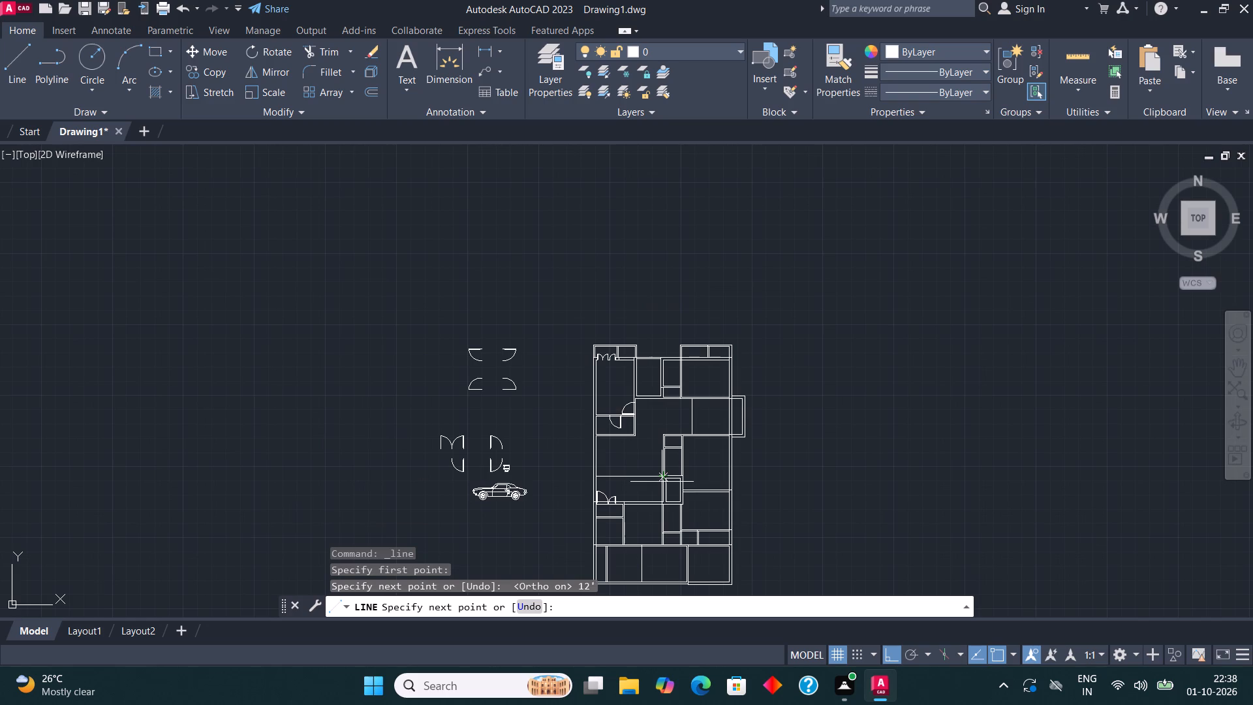
scroll(662, 482, "up", 3)
left_click(655, 463)
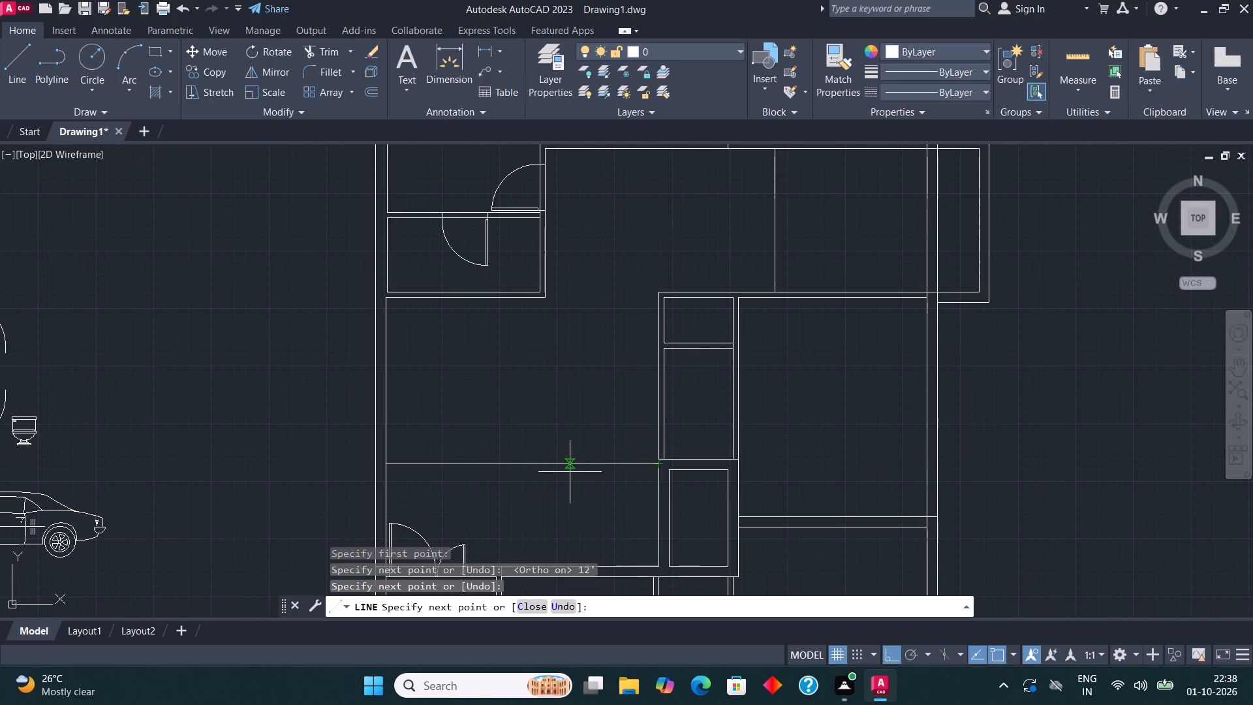
key("Escape")
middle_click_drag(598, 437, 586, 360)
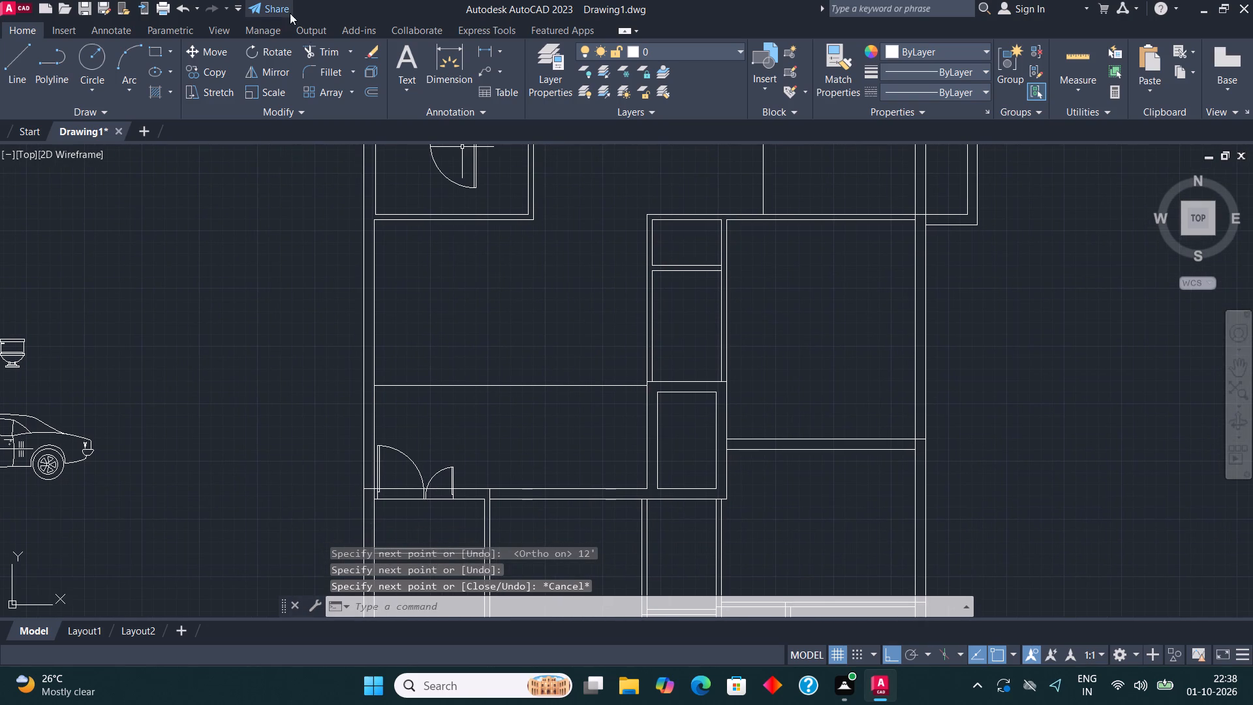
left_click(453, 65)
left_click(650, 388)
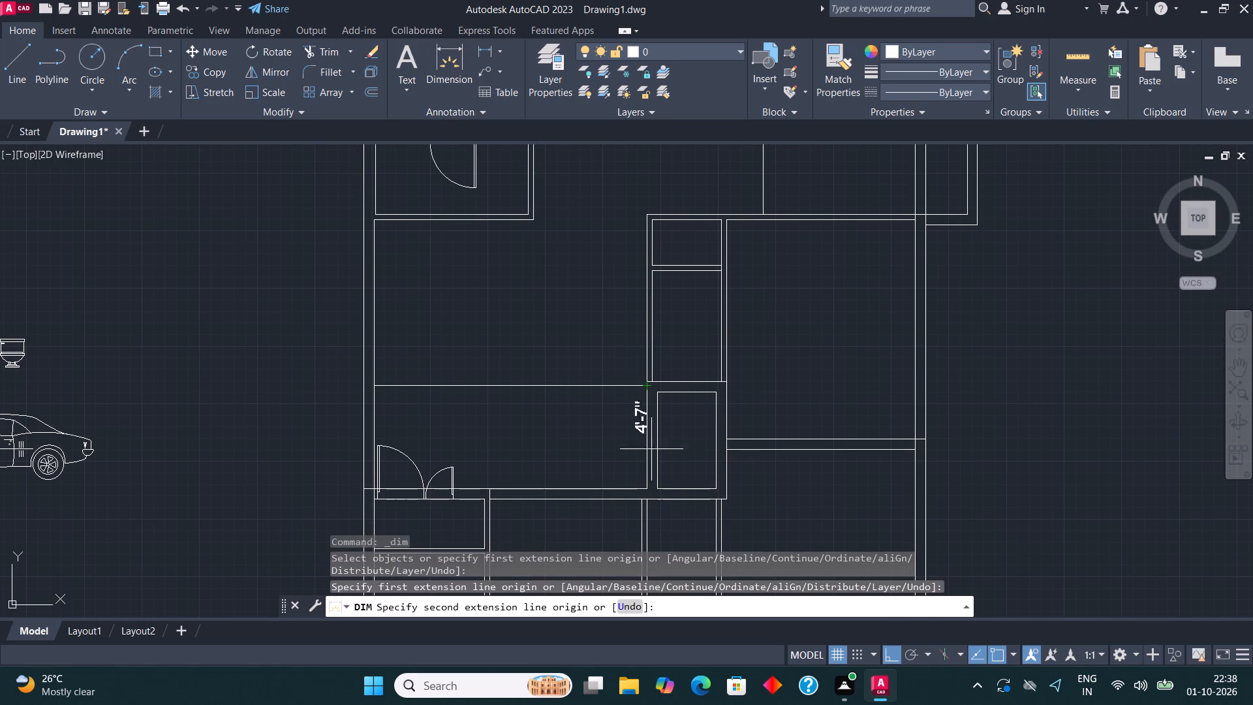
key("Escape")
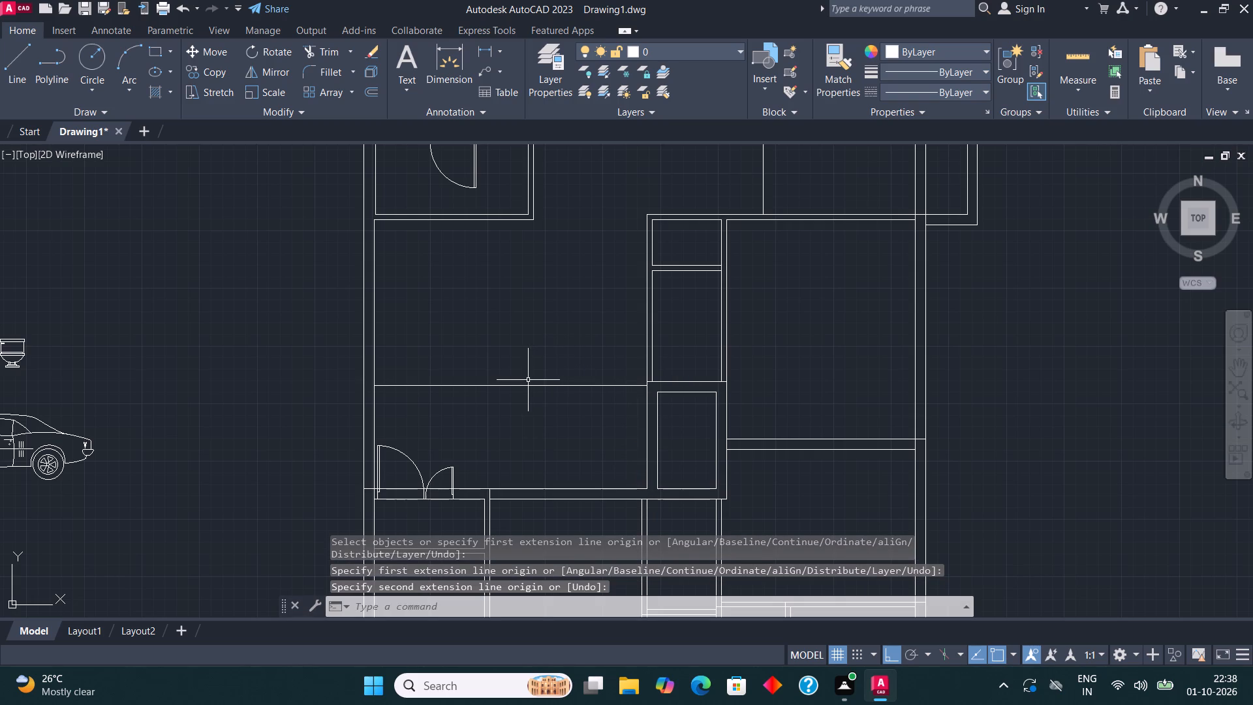
Offset the new horizontal partition line 4.5" upward.
middle_click_drag(689, 408, 670, 392)
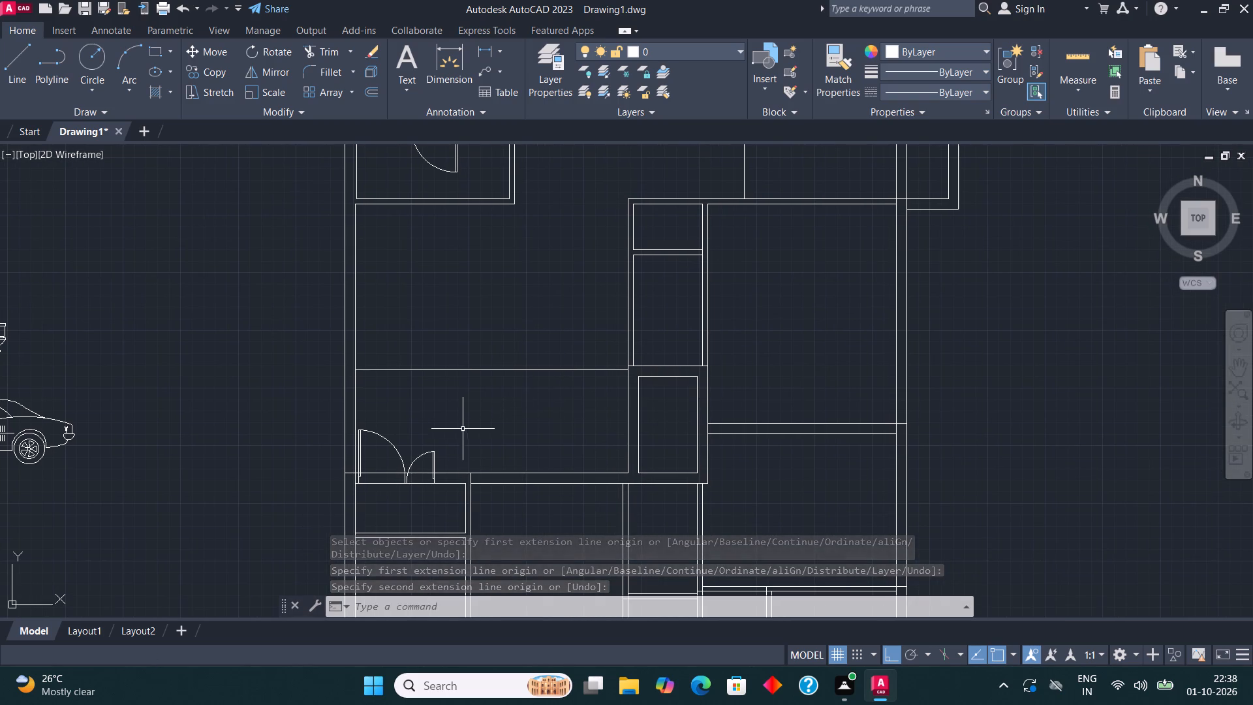
left_click(489, 369)
left_click(376, 87)
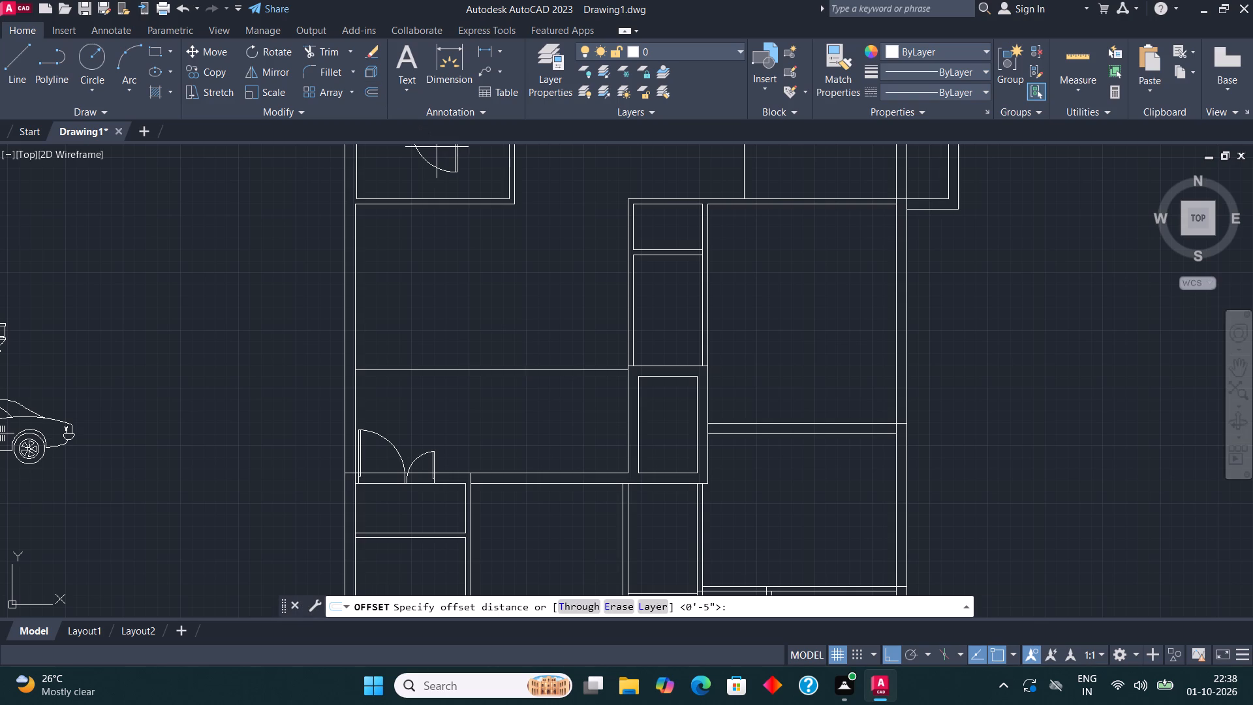
left_click(521, 370)
type("4.5\"")
key("Return")
left_click(524, 330)
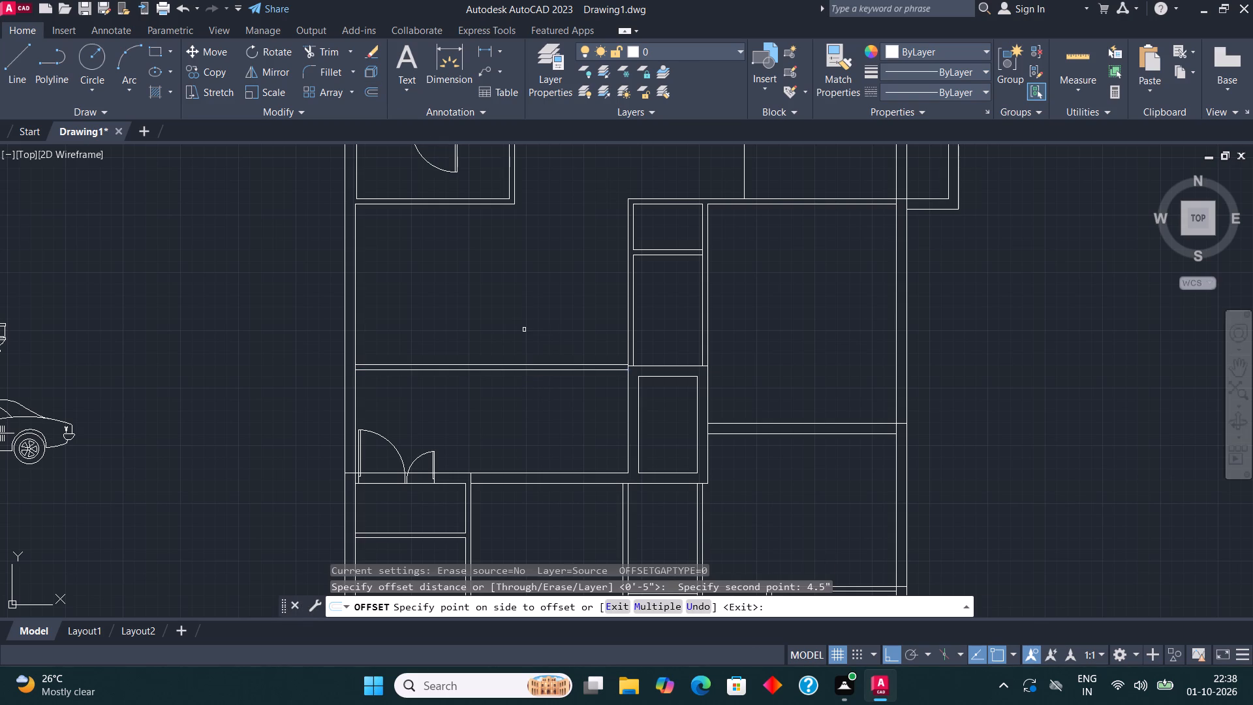
key("Escape")
Shift the partition's upper line a further 4.5" upward.
middle_click_drag(538, 409, 507, 388)
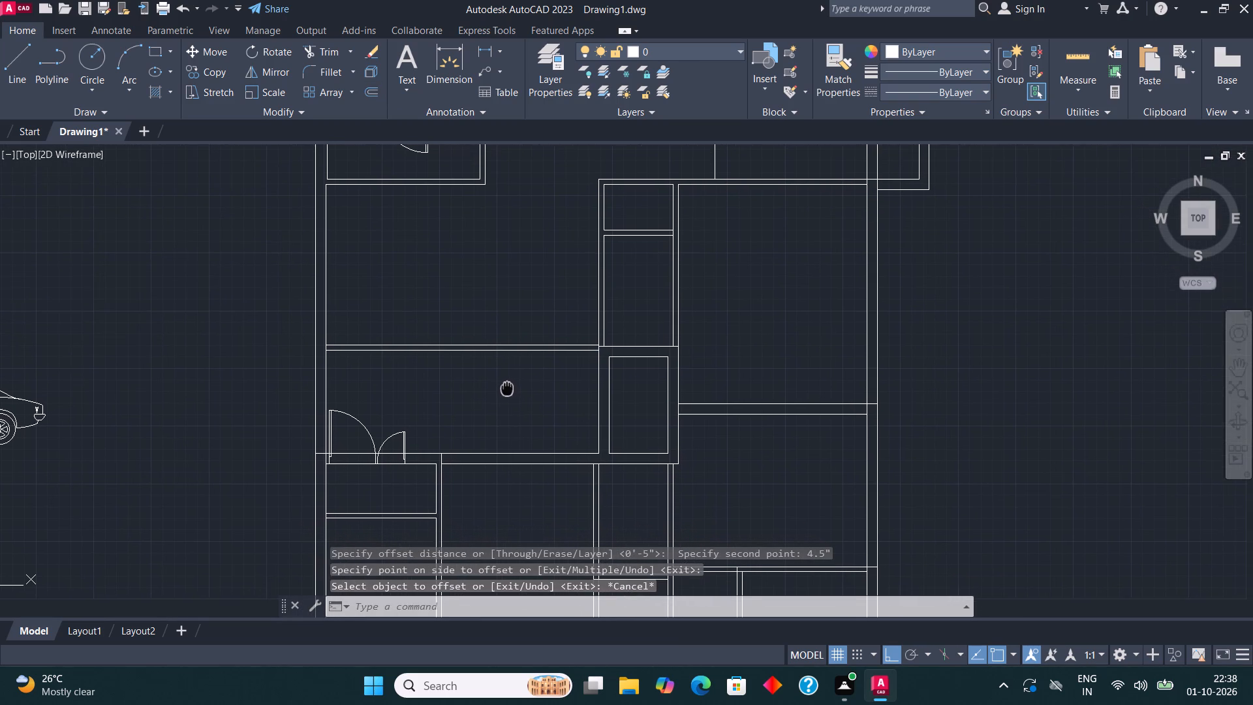
middle_click_drag(507, 388, 506, 387)
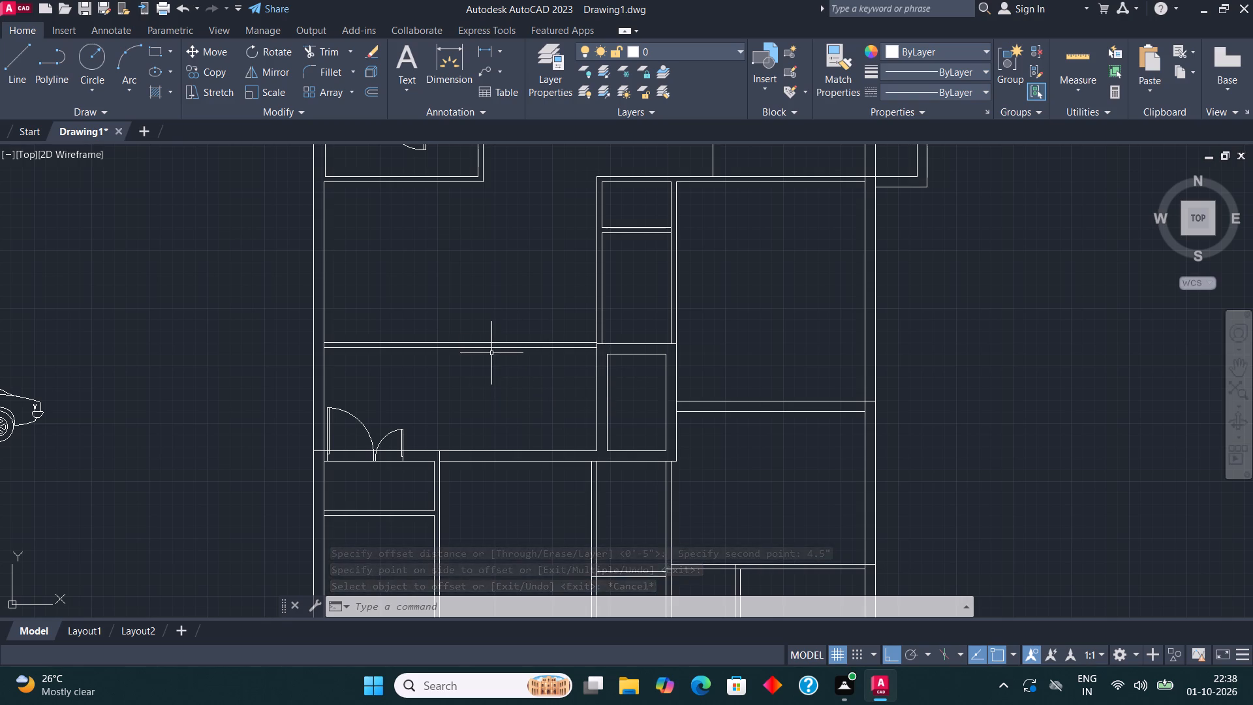
middle_click_drag(484, 353, 455, 384)
left_click(457, 373)
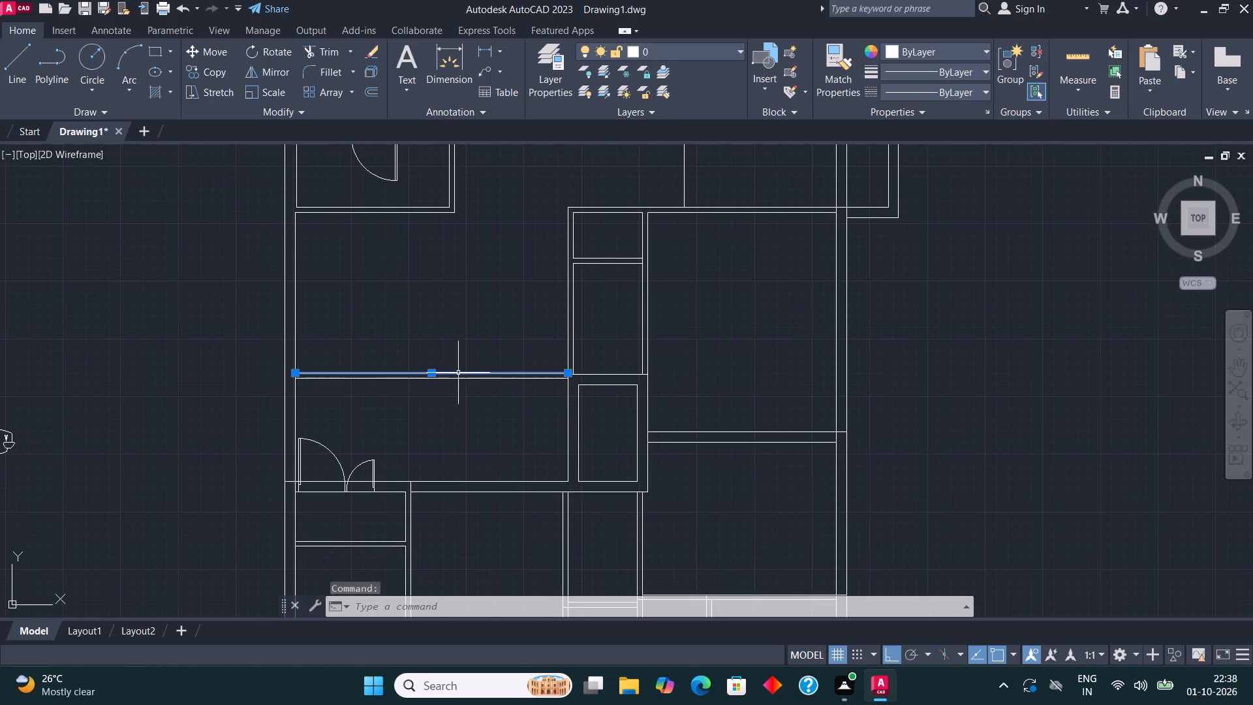
left_click(432, 369)
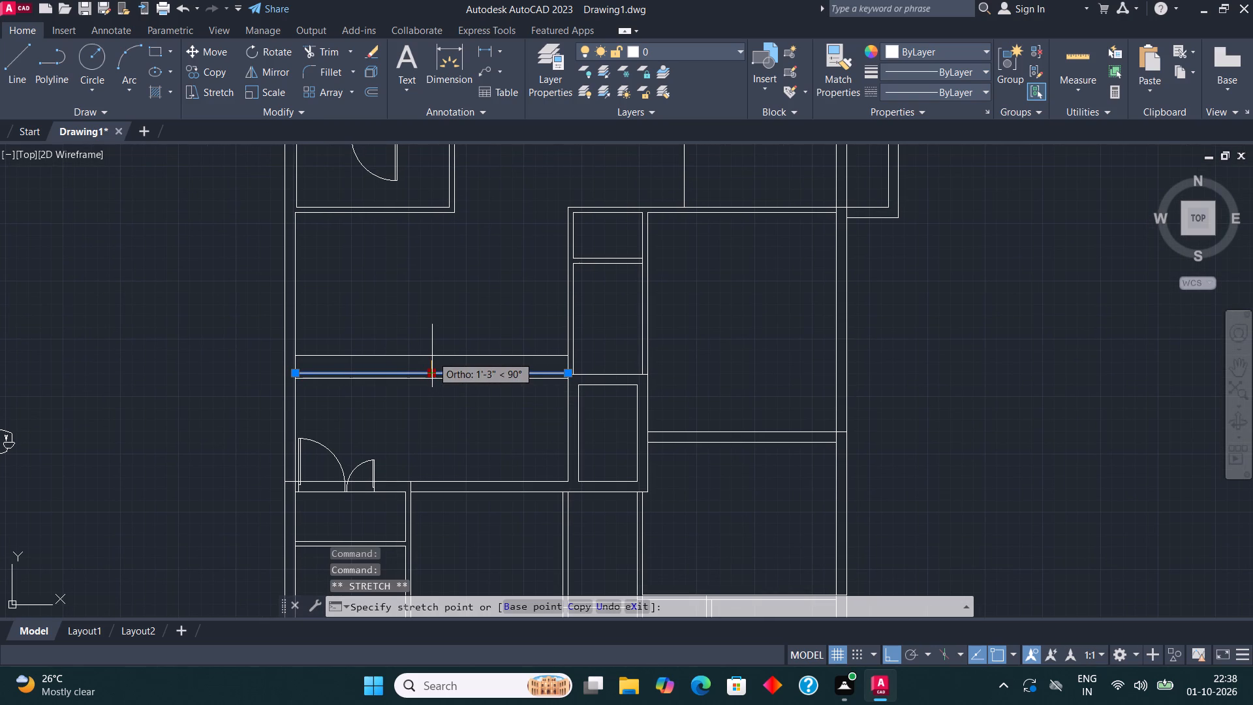
type("4.5\"")
key("Return")
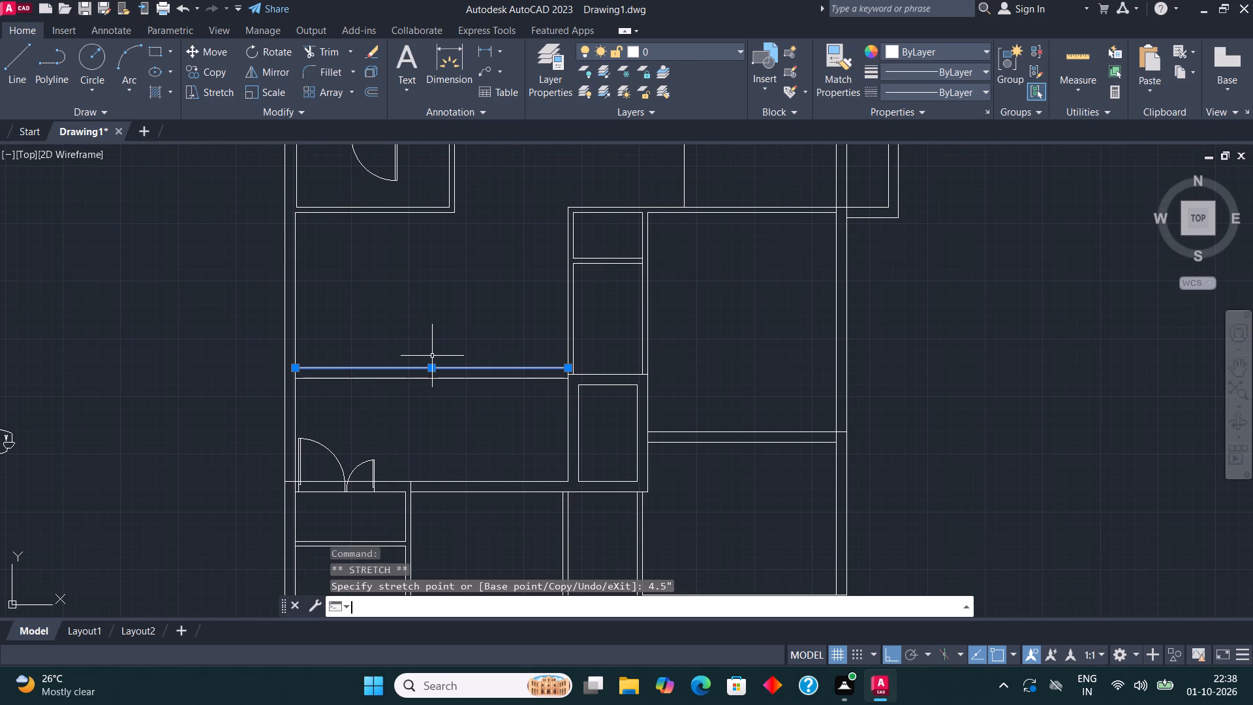
key("Escape")
Move both partition lines down so the upper one aligns with the top edge of the adjoining small wall box.
left_click(474, 410)
left_click(410, 312)
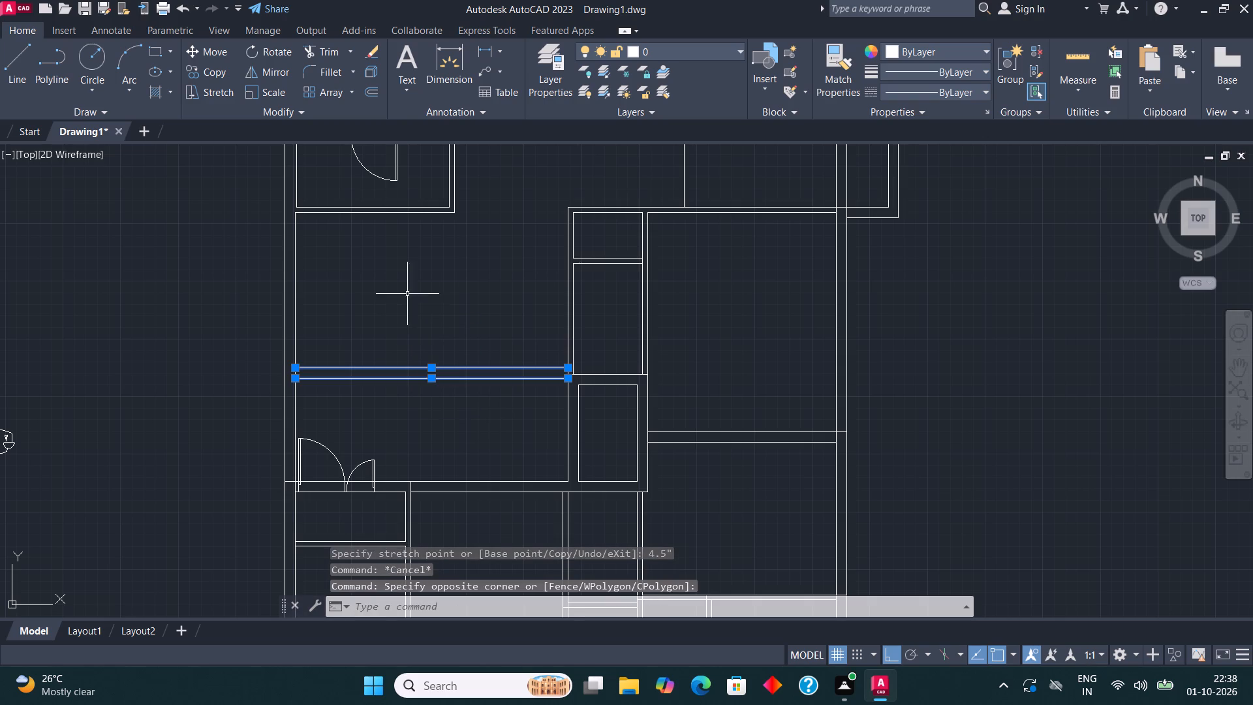
left_click(219, 53)
scroll(565, 409, "up", 2)
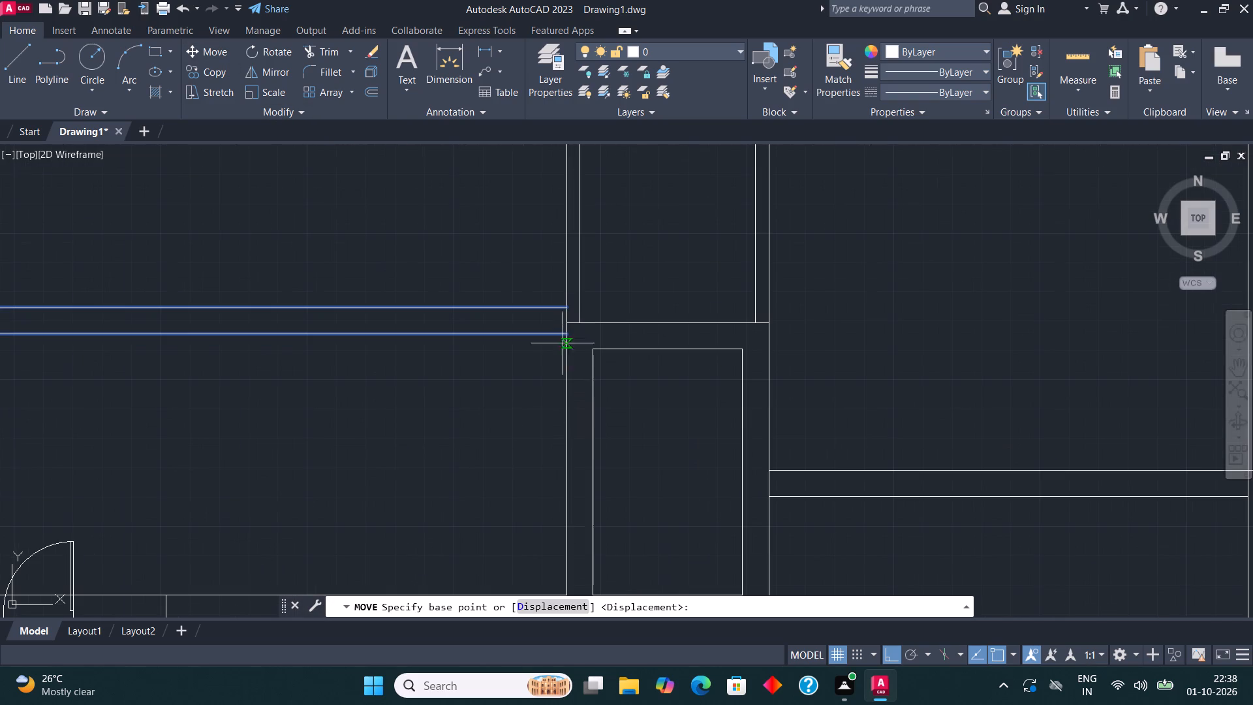
left_click(560, 308)
left_click(565, 324)
scroll(527, 349, "down", 3)
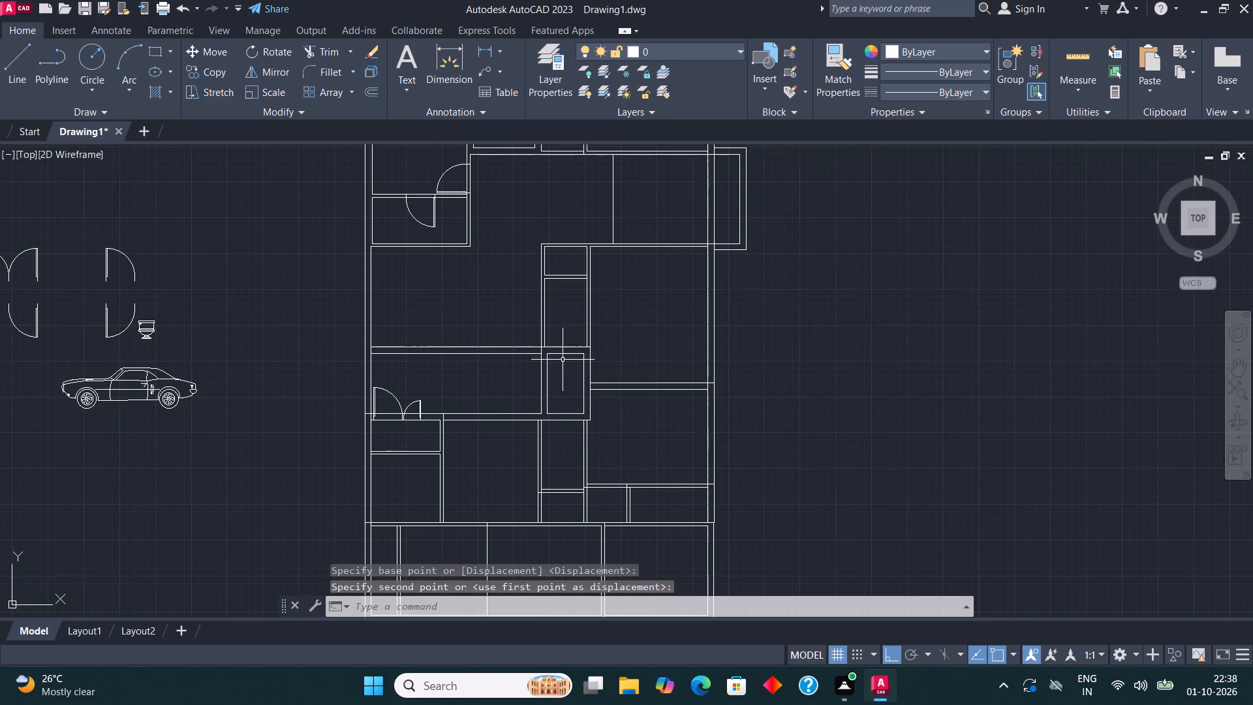
Move the unequal double door from the room's bottom wall up onto the new partition, with its larger leaf against the left wall.
middle_click_drag(506, 376, 576, 425)
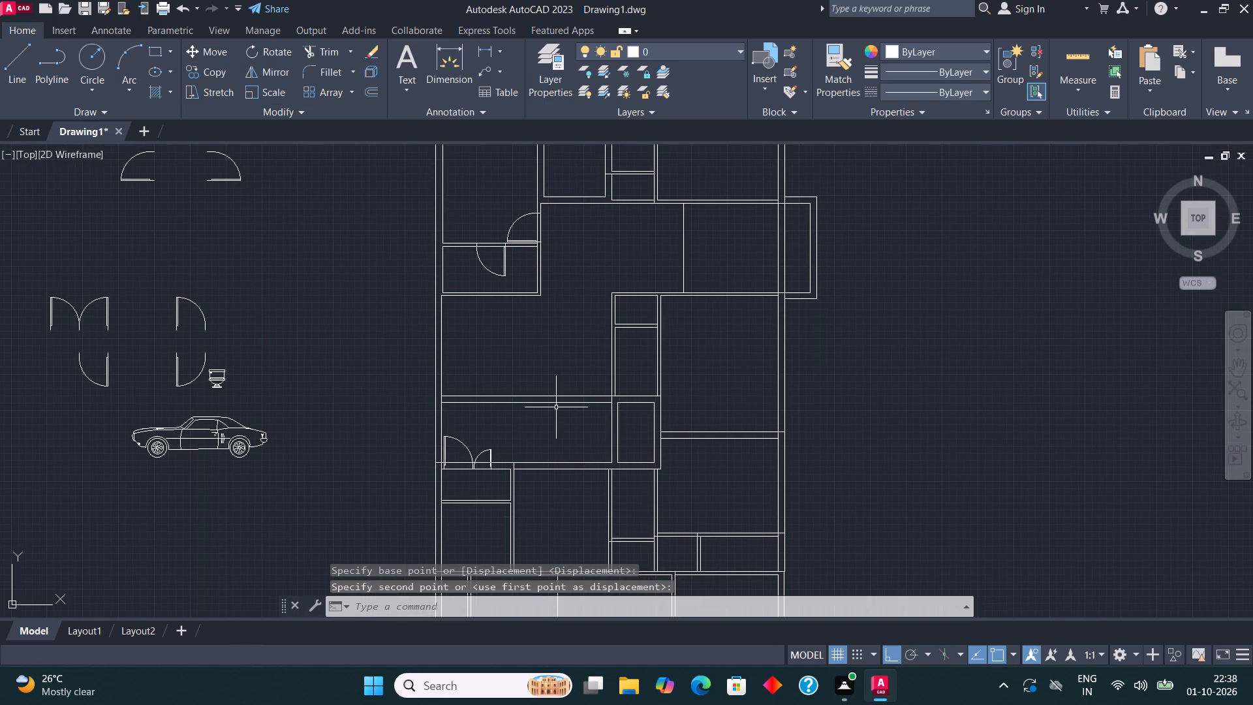
scroll(496, 473, "up", 2)
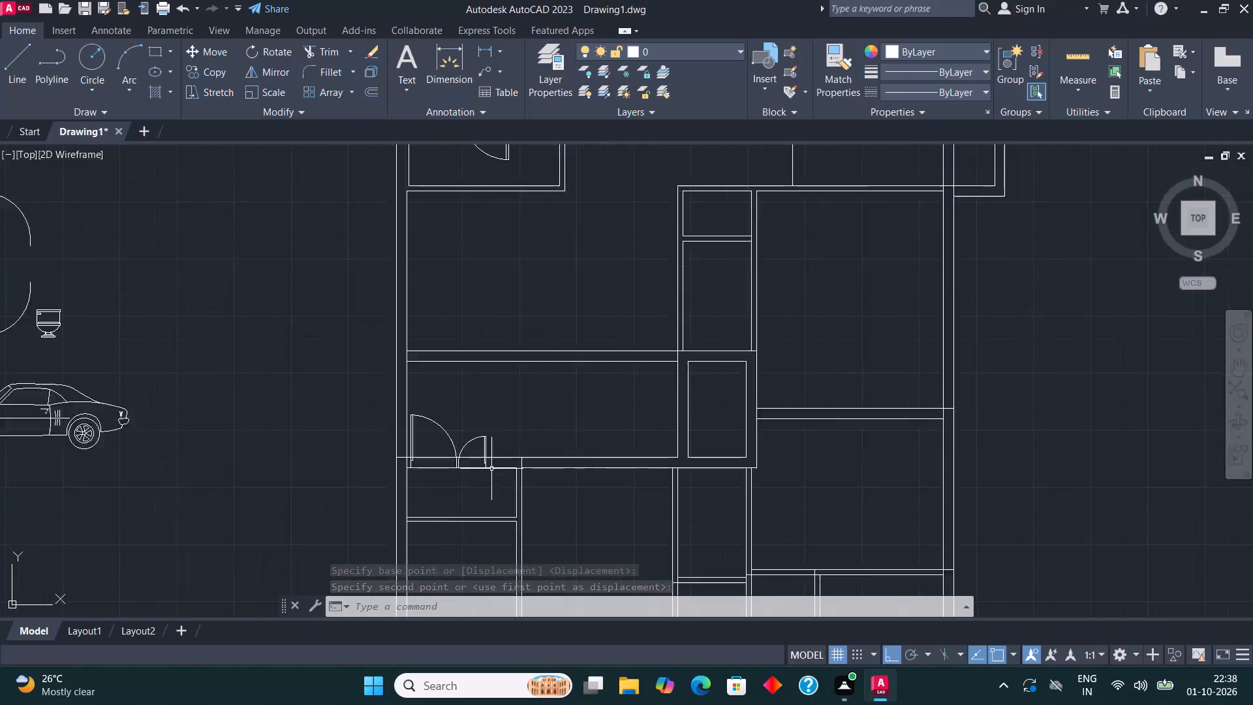
left_click(461, 444)
left_click(403, 411)
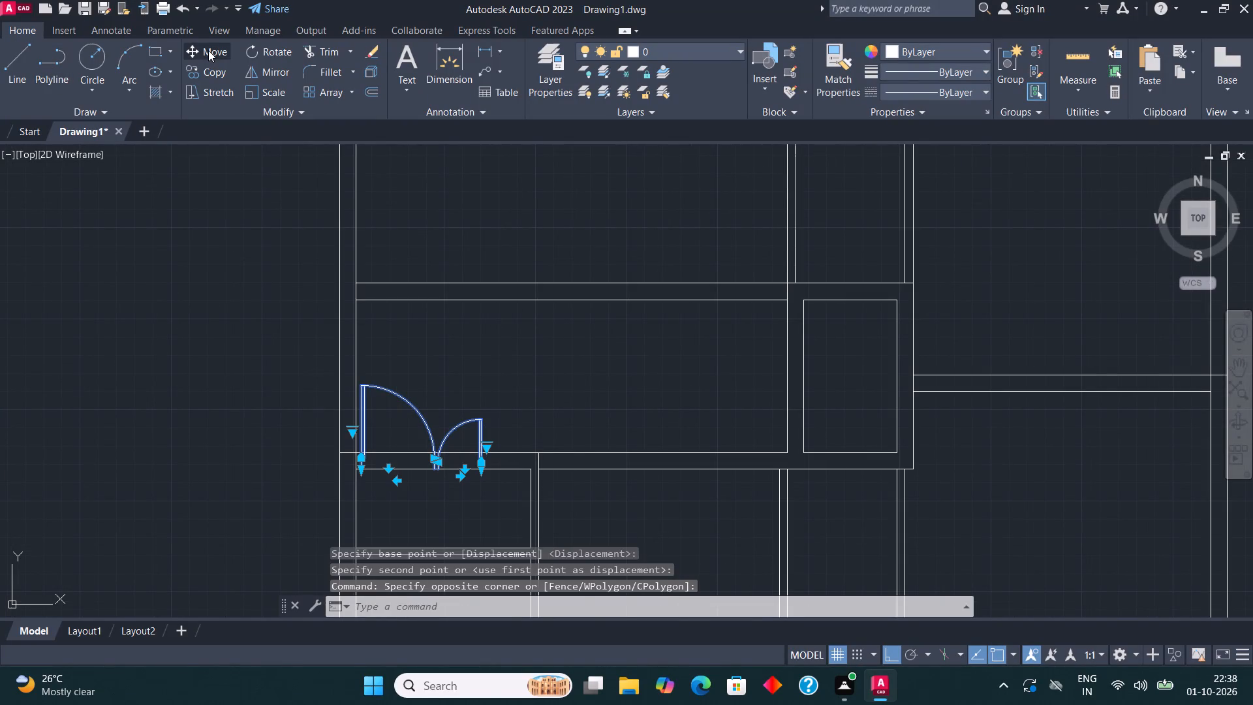
left_click(208, 50)
left_click(364, 473)
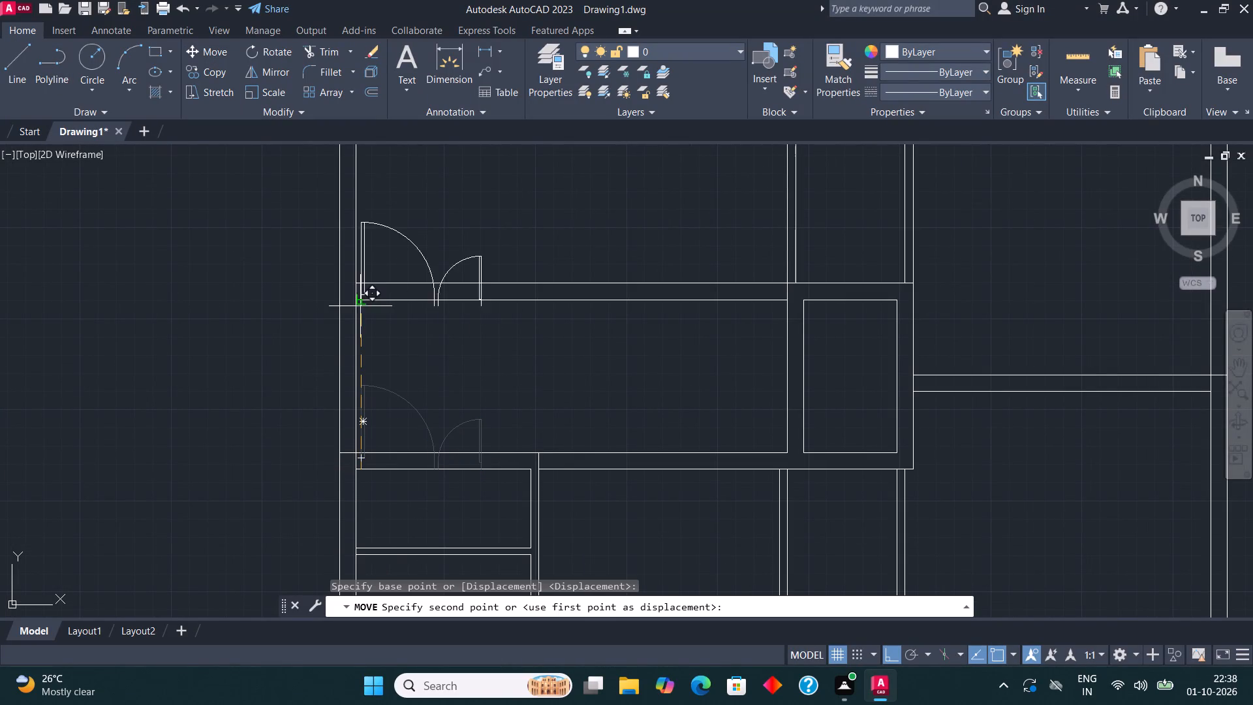
left_click(358, 307)
Mirror the unequal double door downward about a horizontal line below the partition, keeping the original leaves.
middle_click_drag(459, 322, 461, 380)
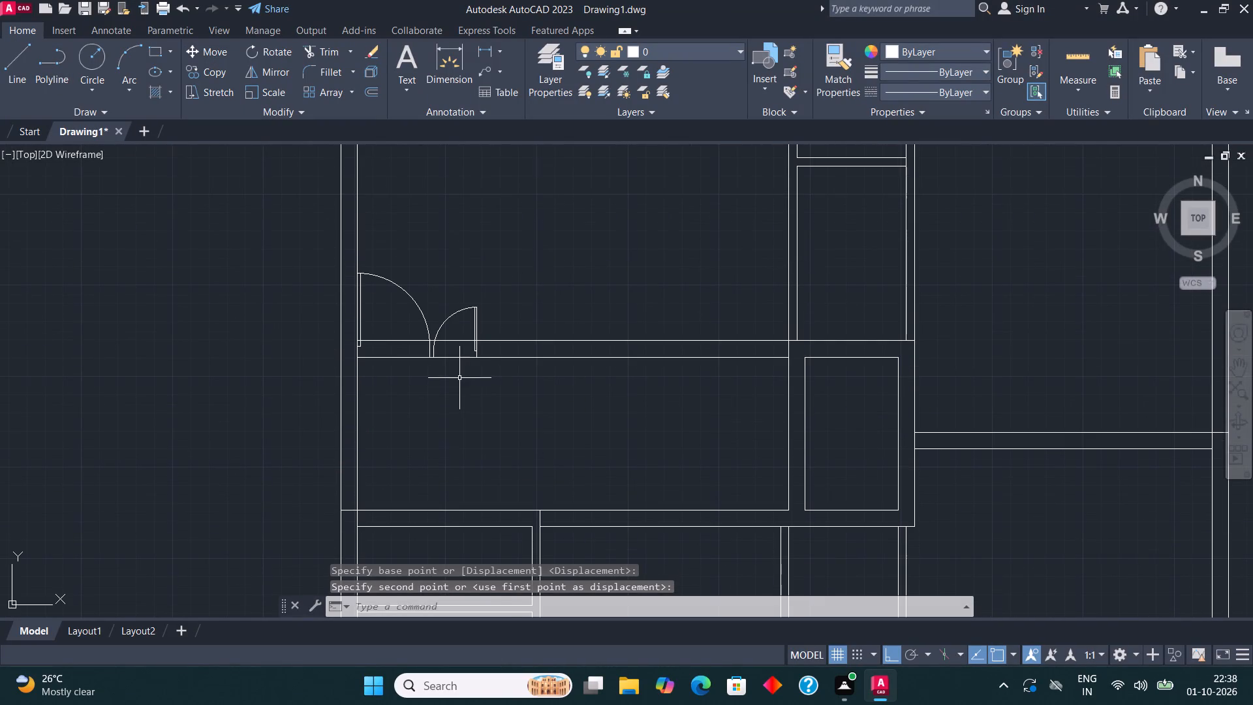
left_click(459, 332)
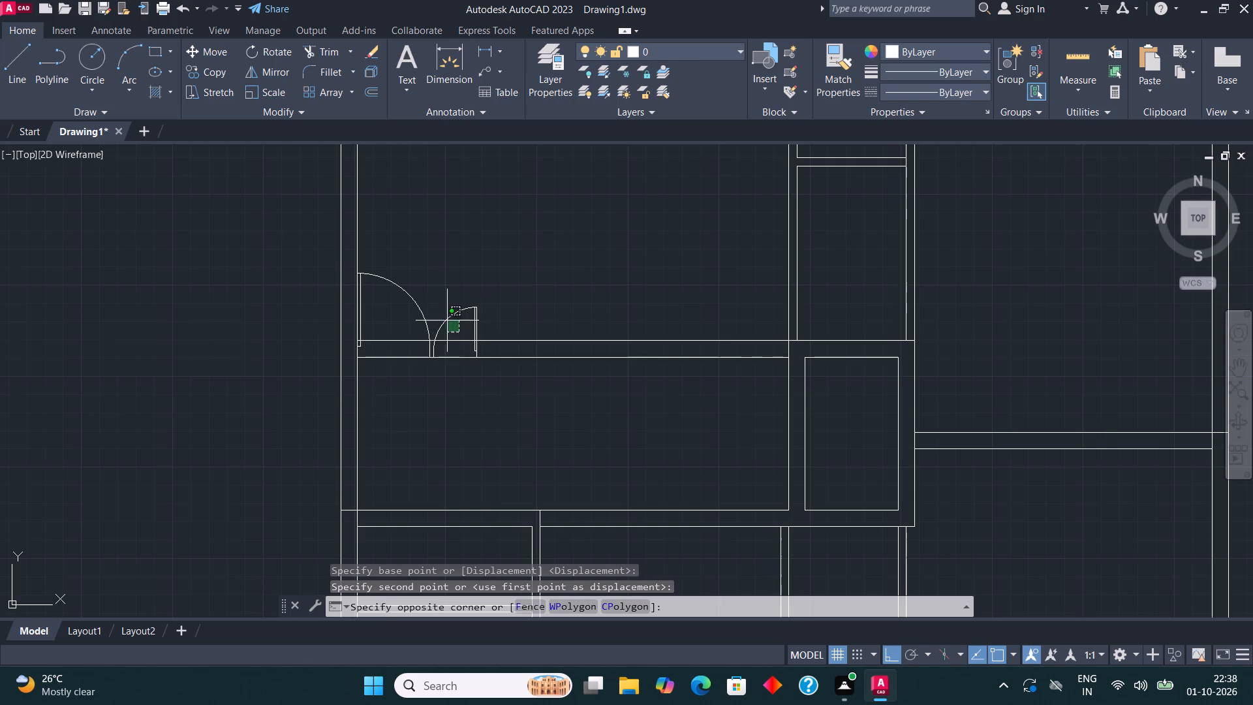
left_click(410, 307)
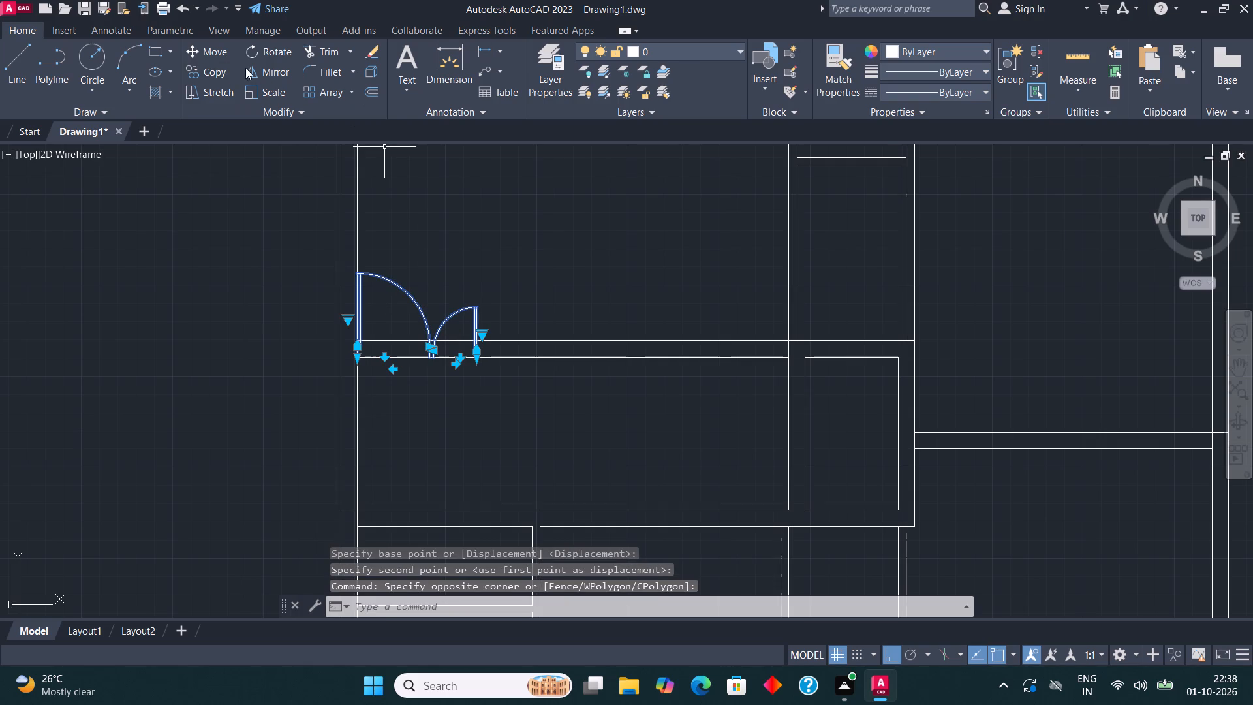
left_click(268, 69)
left_click(412, 418)
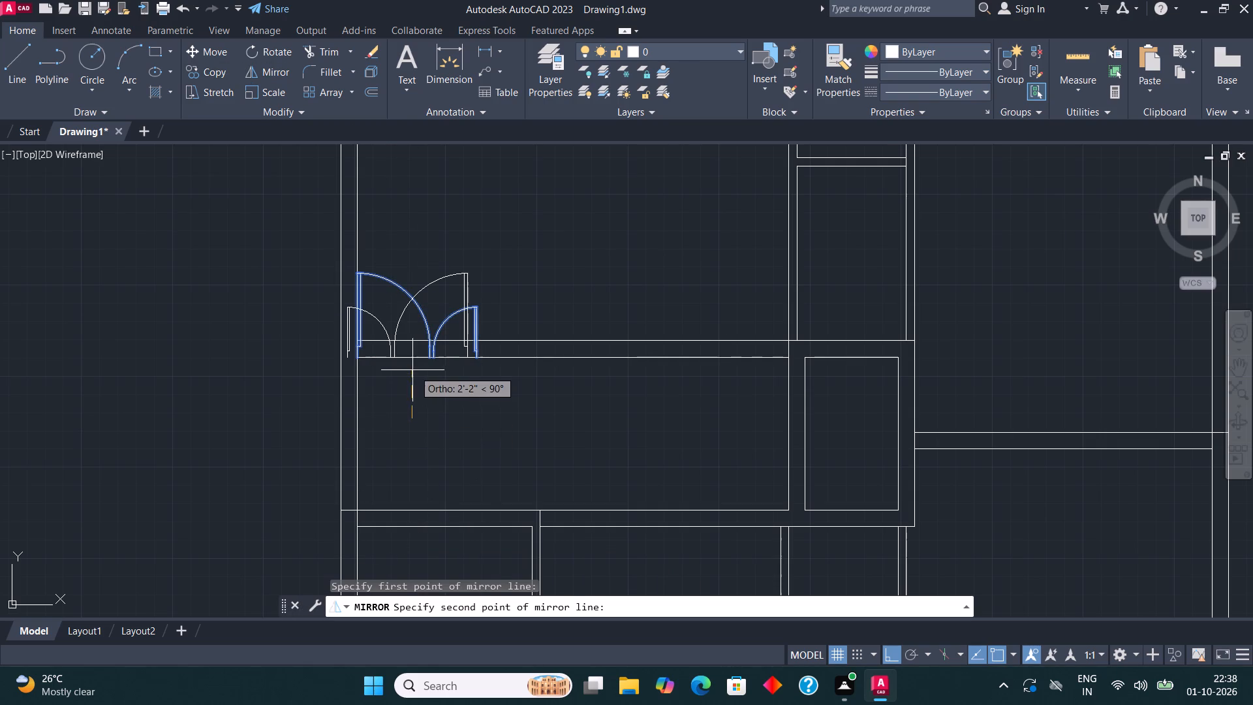
left_click(402, 409)
scroll(413, 419, "down", 1)
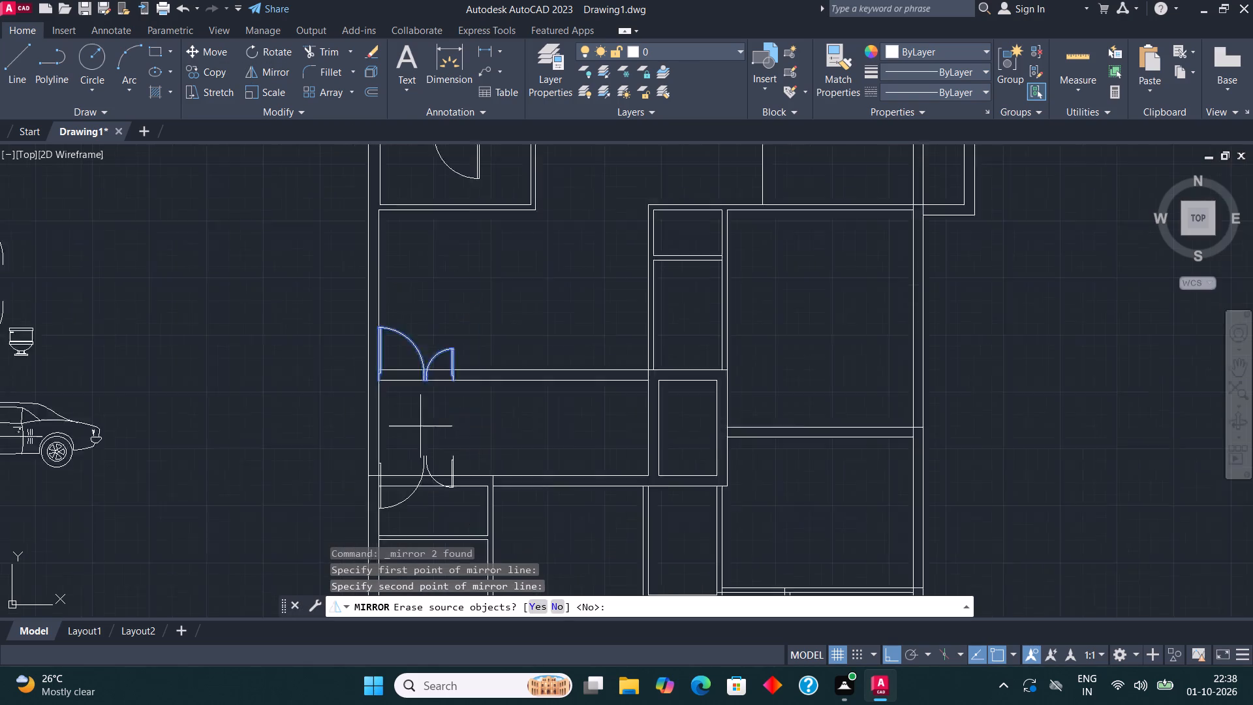
scroll(423, 428, "down", 1)
left_click(556, 609)
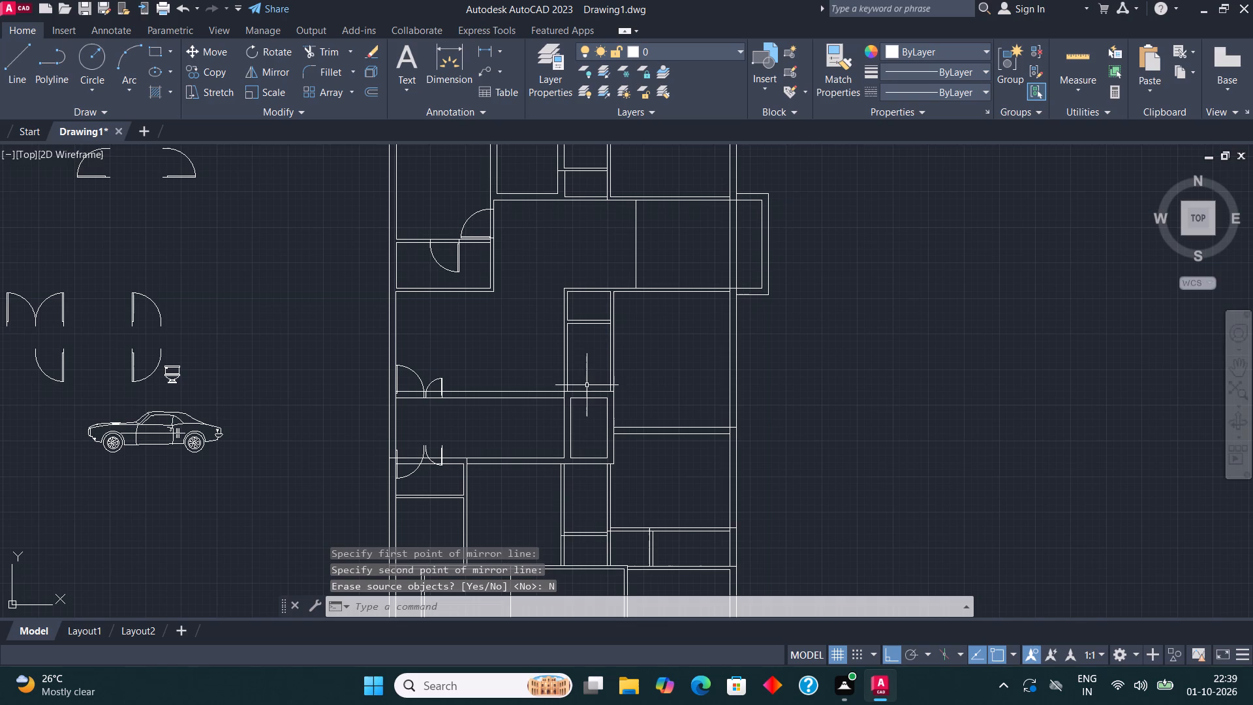
Move the mirrored double door straight down so its frame ends sit on the room's bottom wall.
middle_click_drag(572, 379, 551, 366)
scroll(430, 448, "up", 3)
left_click(347, 416)
left_click(303, 390)
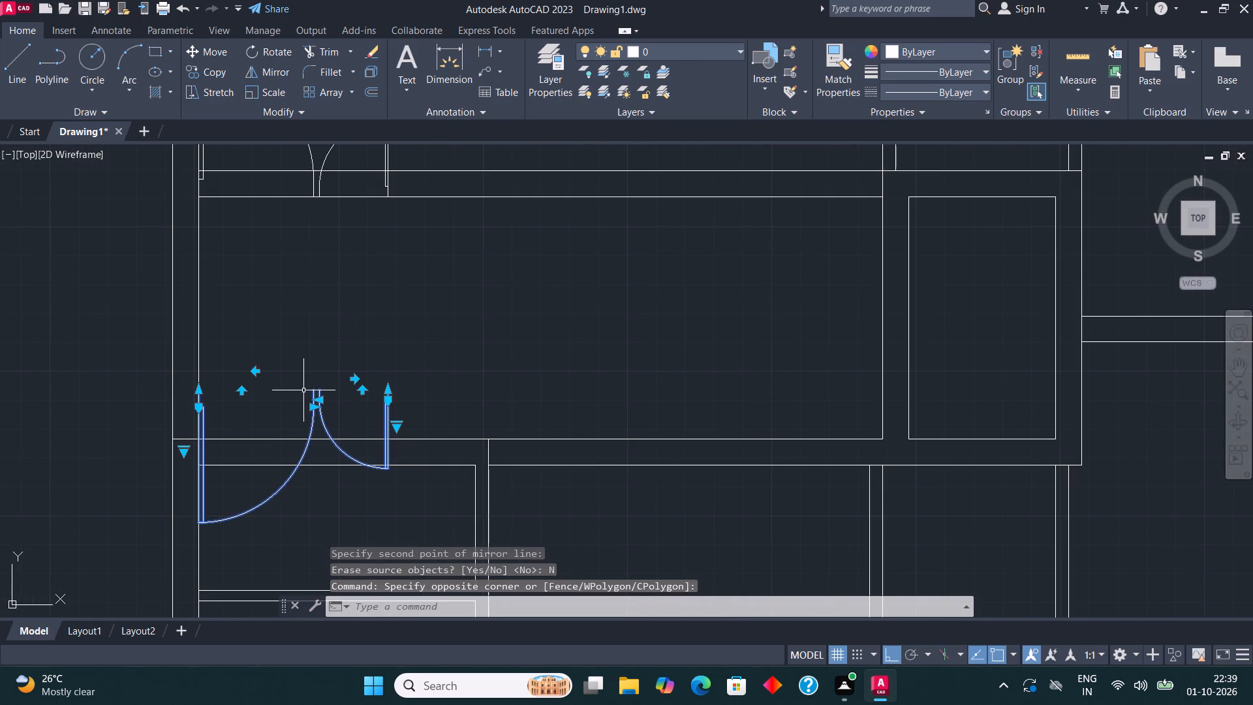
left_click(218, 52)
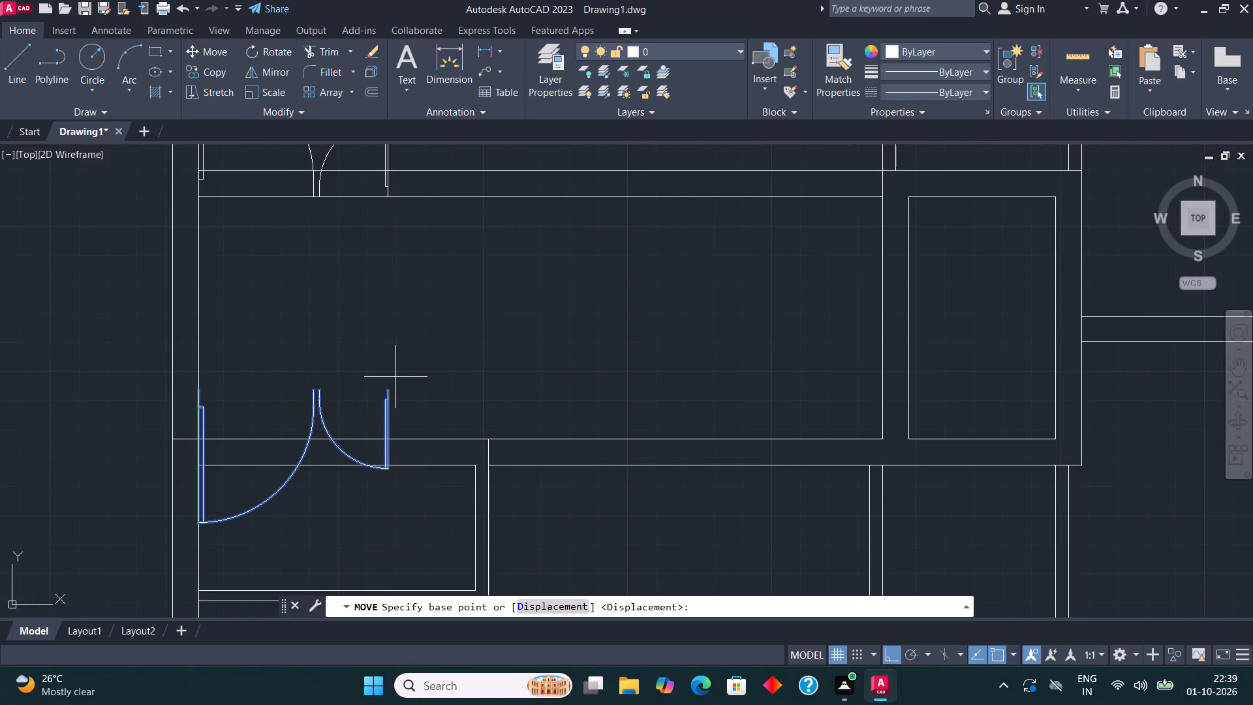
left_click(392, 387)
left_click(390, 434)
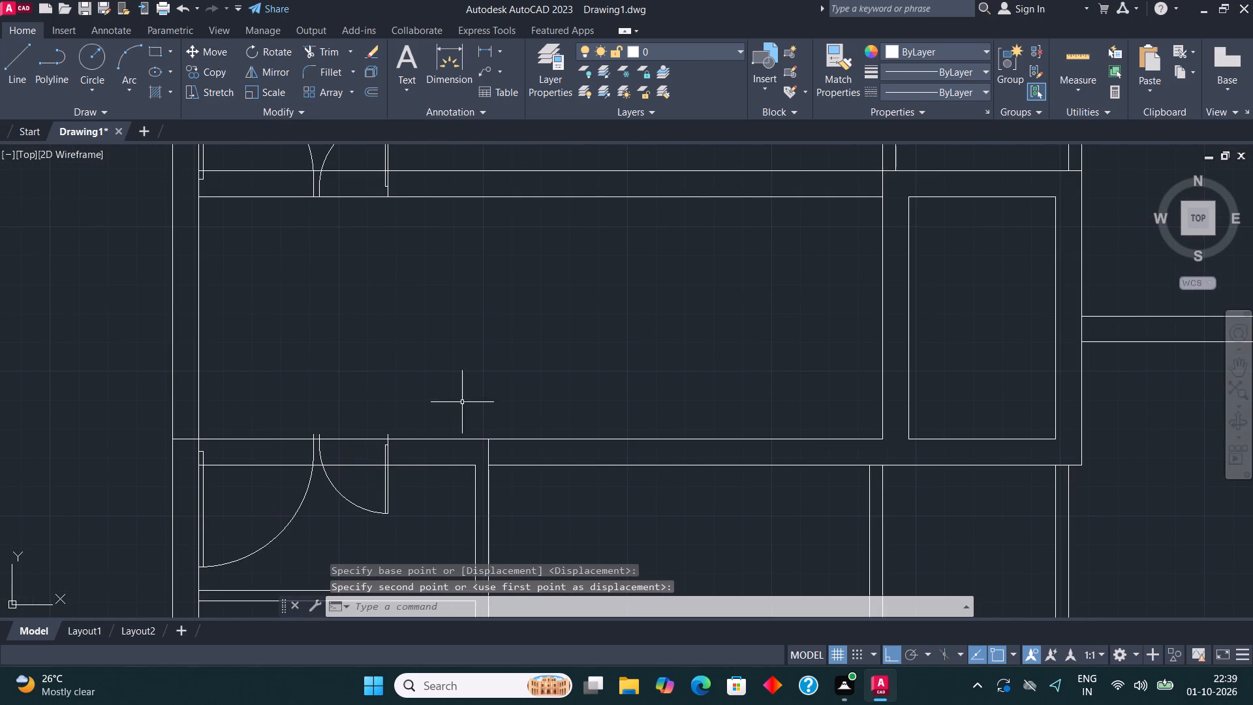
Move the mirrored unequal double door slightly down so its frame ends meet the upper line of the room's bottom wall.
left_click(395, 448)
left_click(313, 449)
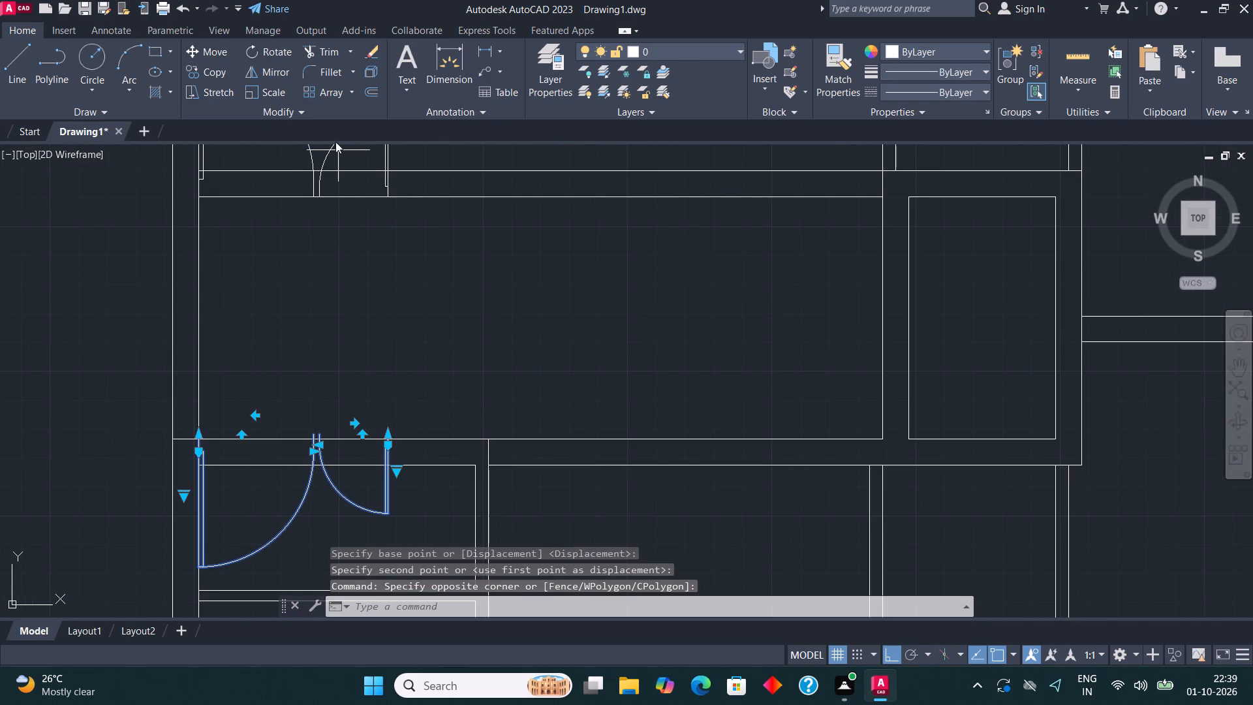
left_click(203, 46)
scroll(425, 470, "up", 2)
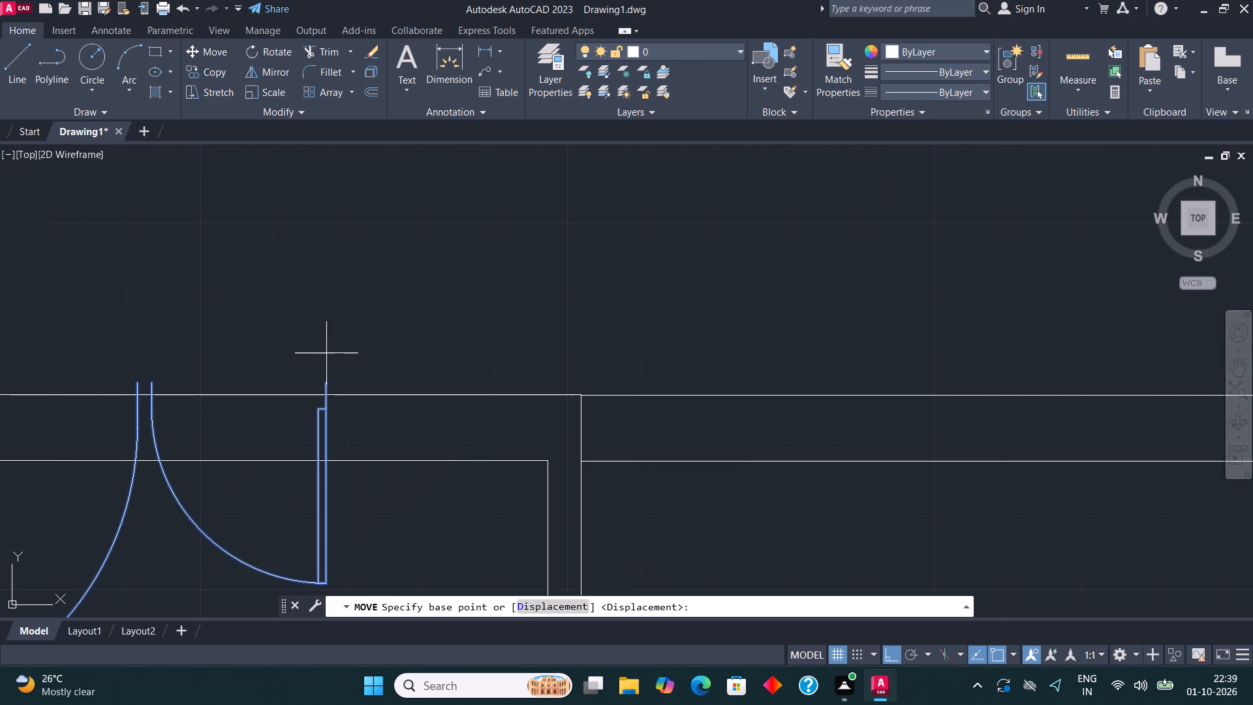
left_click(320, 381)
left_click(325, 396)
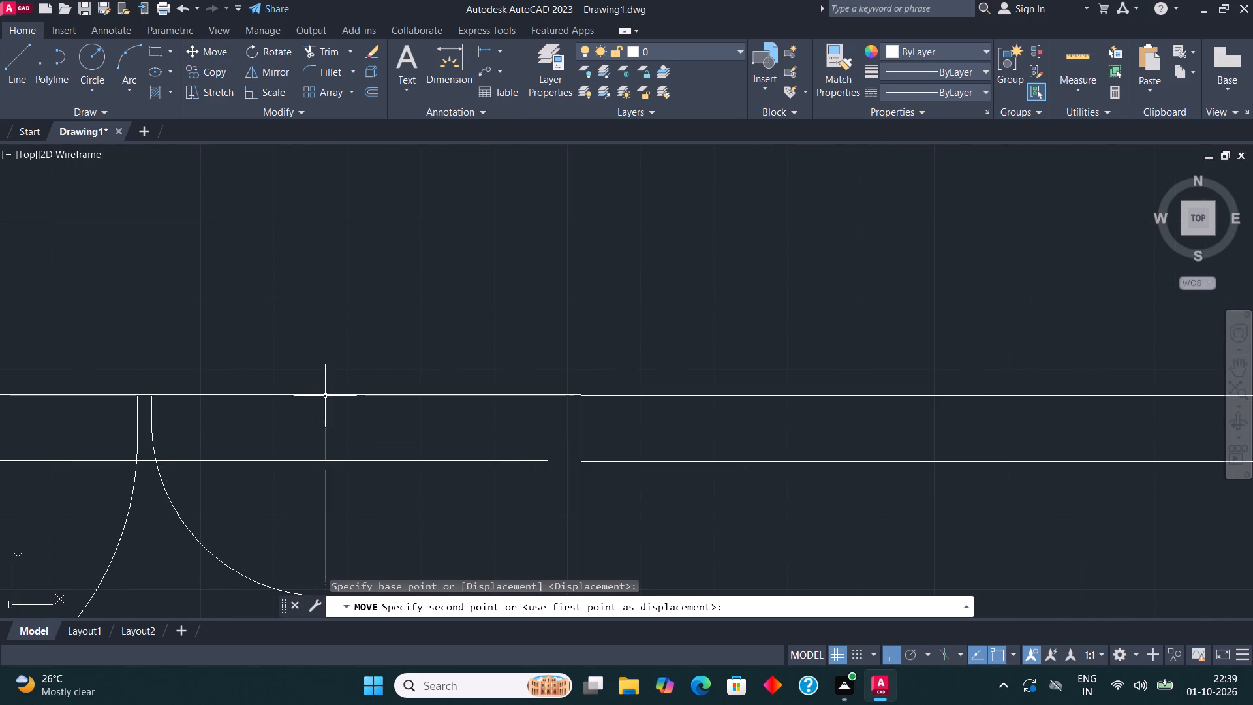
Copy the single door above the upper-left small room into the lower-left room, at the bottom end of its right wall.
scroll(387, 409, "down", 4)
middle_click_drag(470, 409, 439, 388)
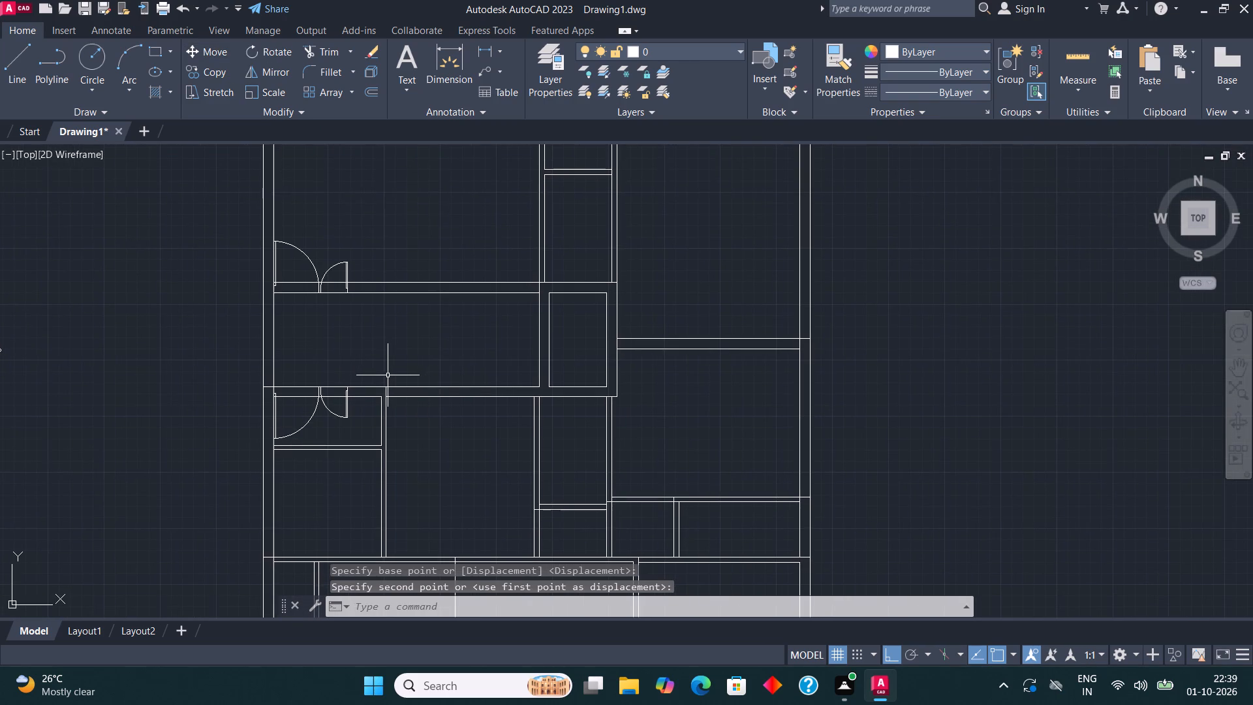
scroll(388, 375, "down", 3)
middle_click_drag(517, 397, 505, 388)
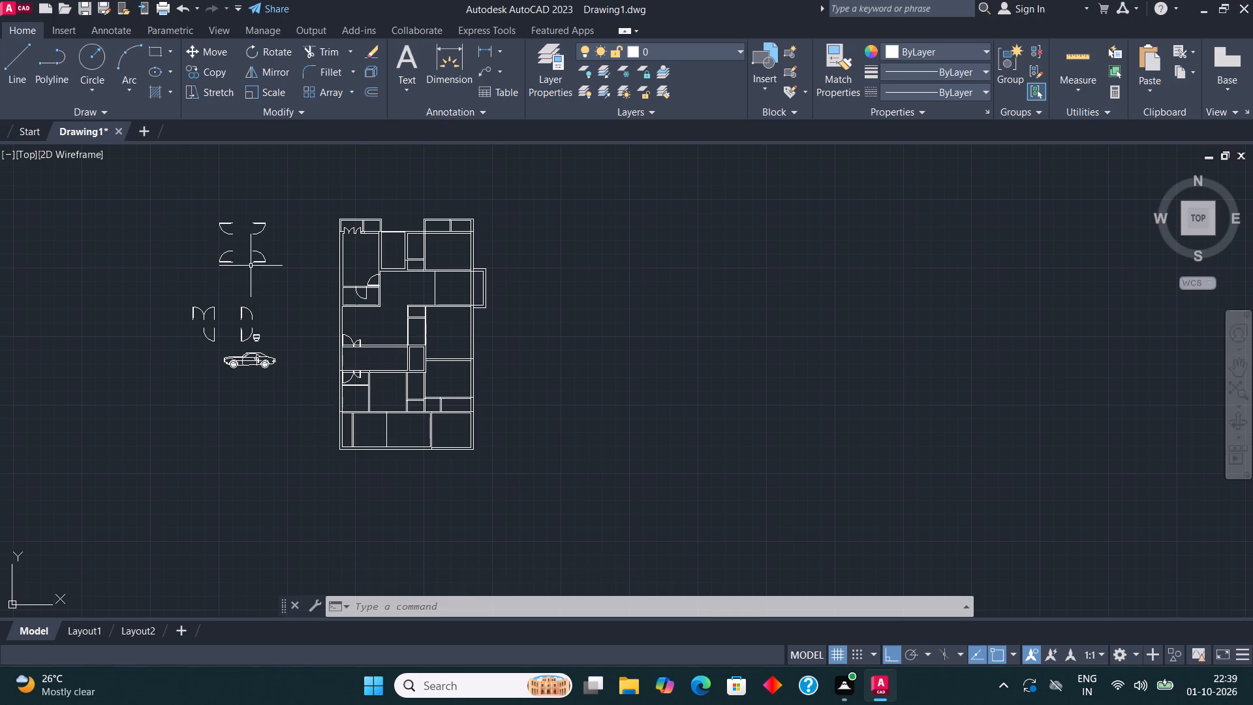
middle_click_drag(236, 279, 247, 292)
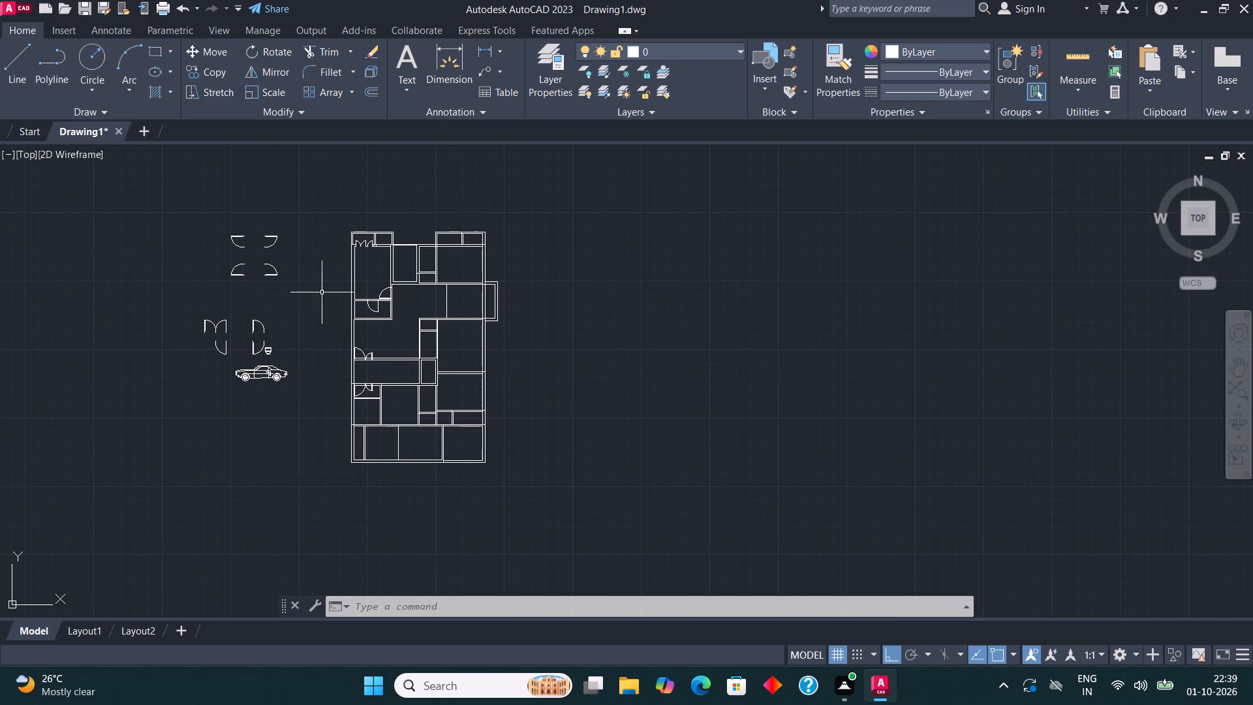
middle_click_drag(359, 321, 352, 325)
scroll(370, 316, "up", 2)
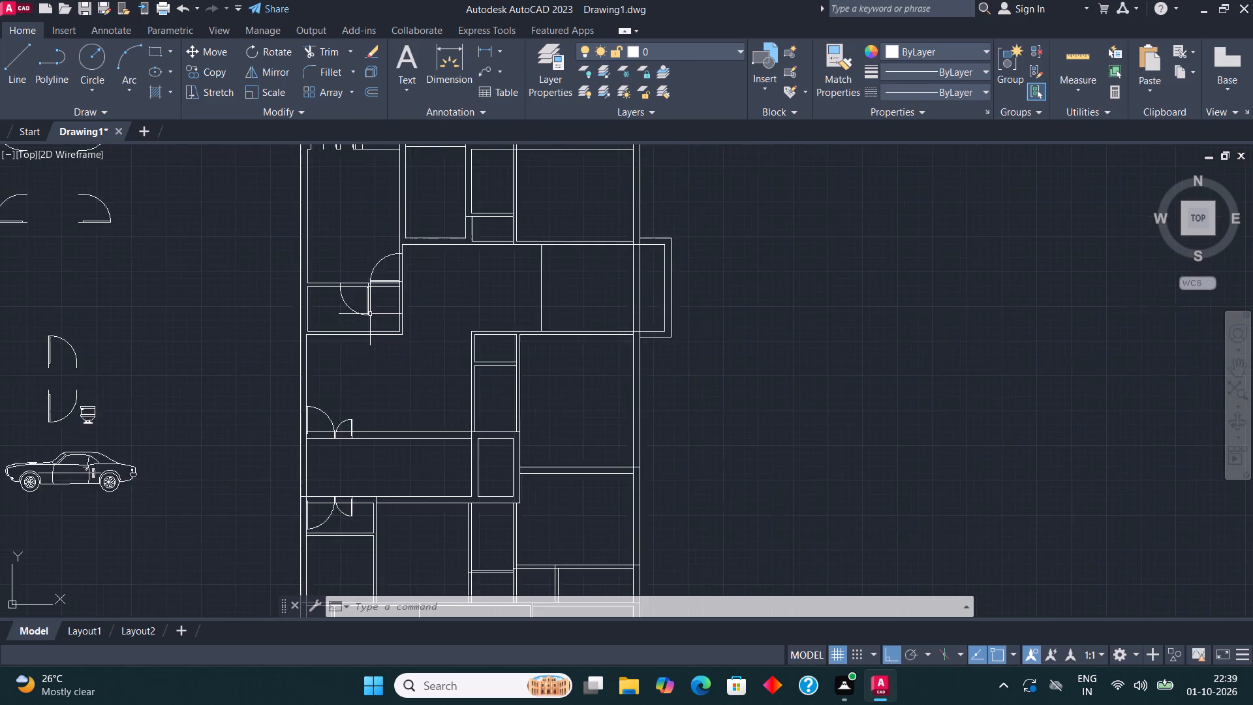
scroll(370, 314, "up", 1)
left_click(373, 238)
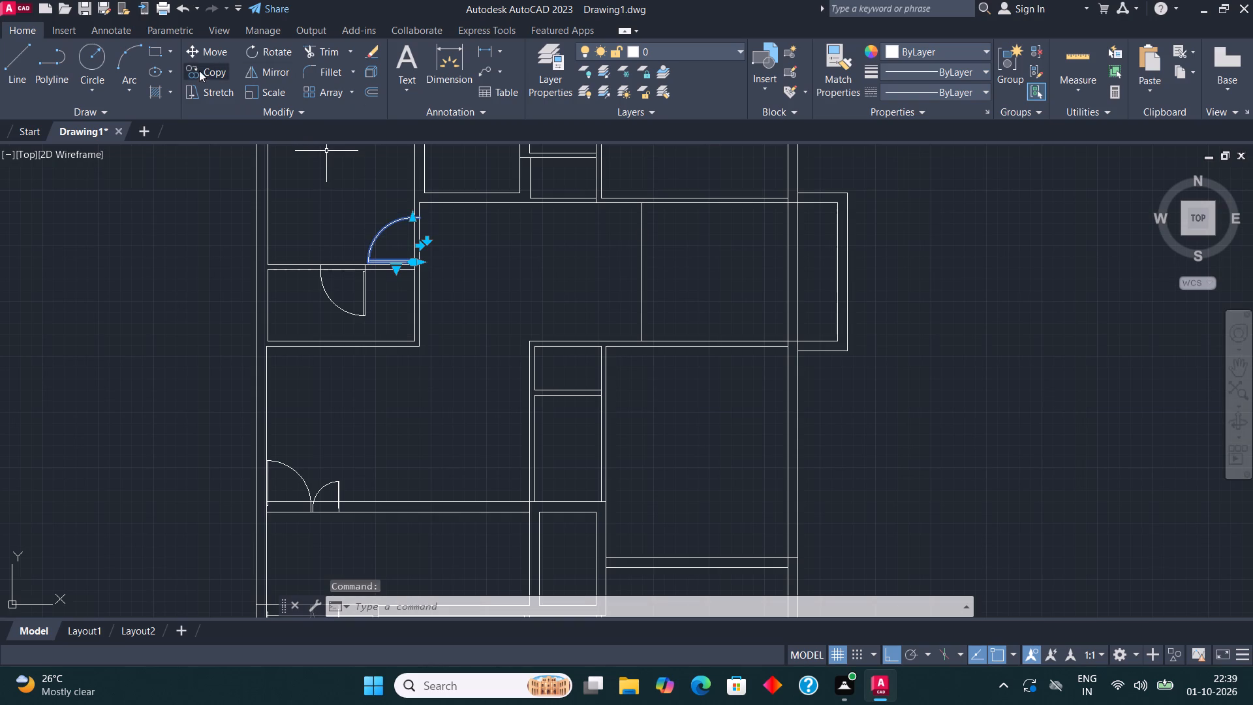
left_click(199, 70)
left_click(424, 262)
scroll(446, 246, "down", 3)
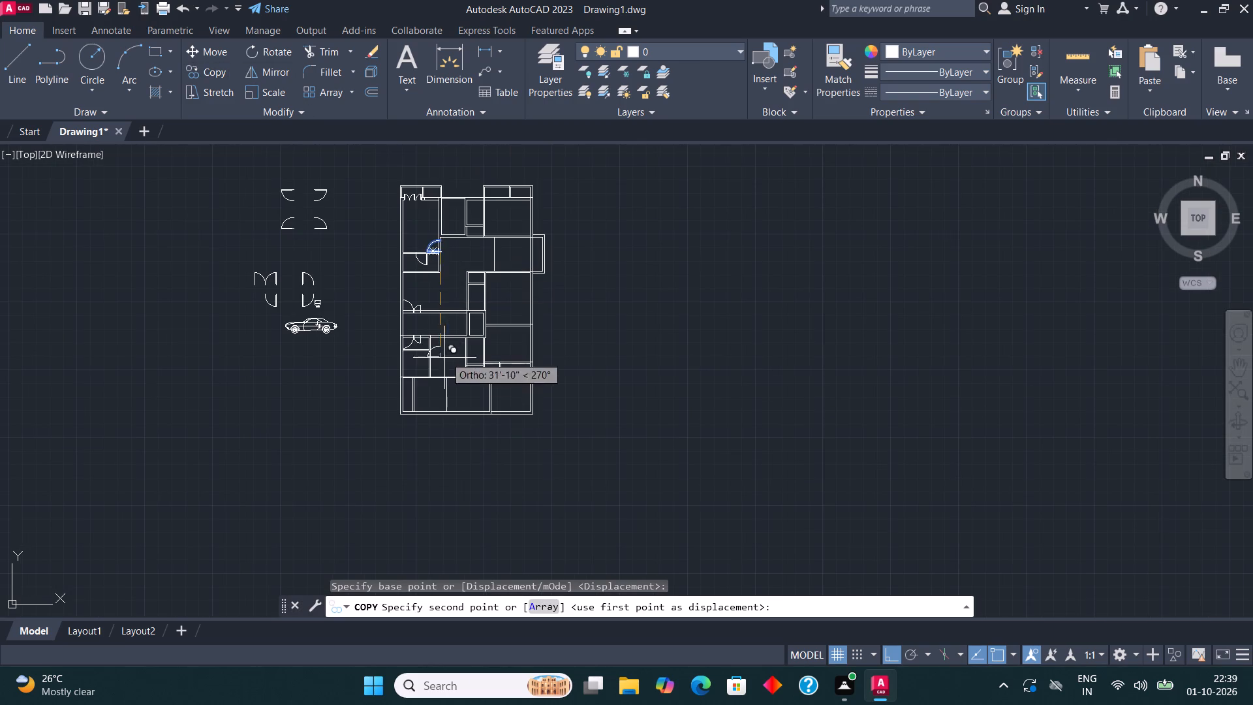
scroll(438, 368, "up", 4)
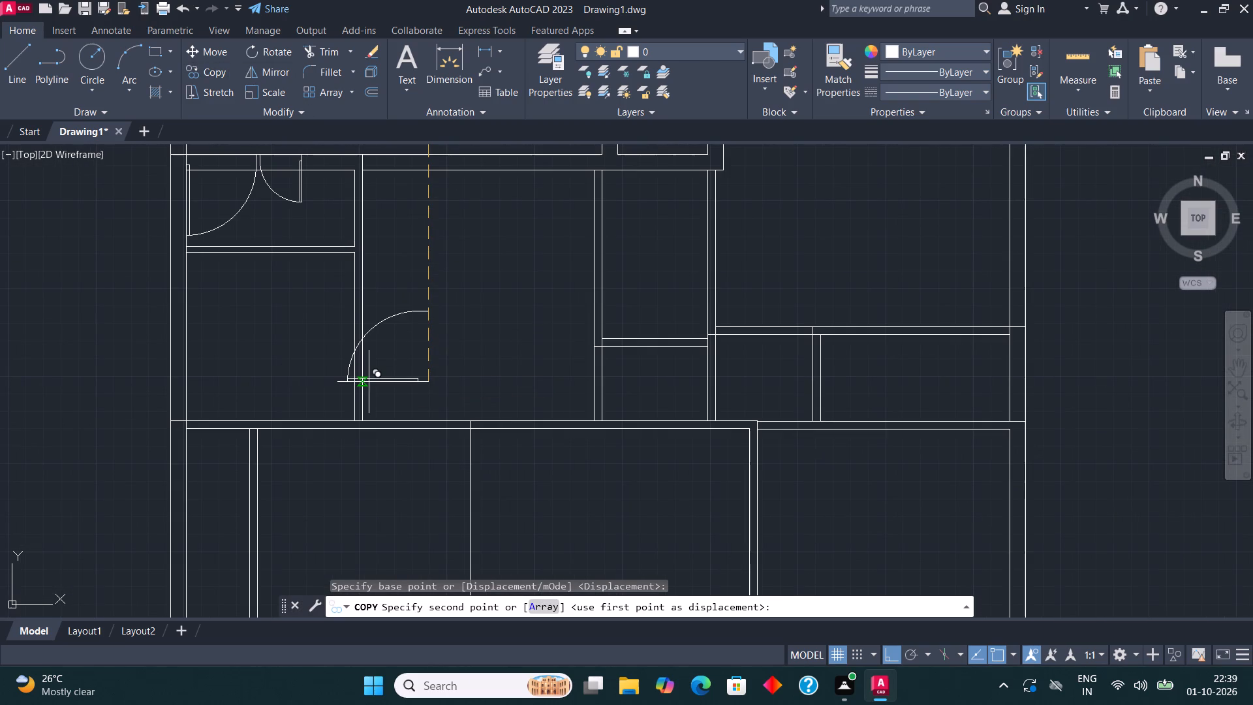
key("F8")
scroll(345, 411, "up", 2)
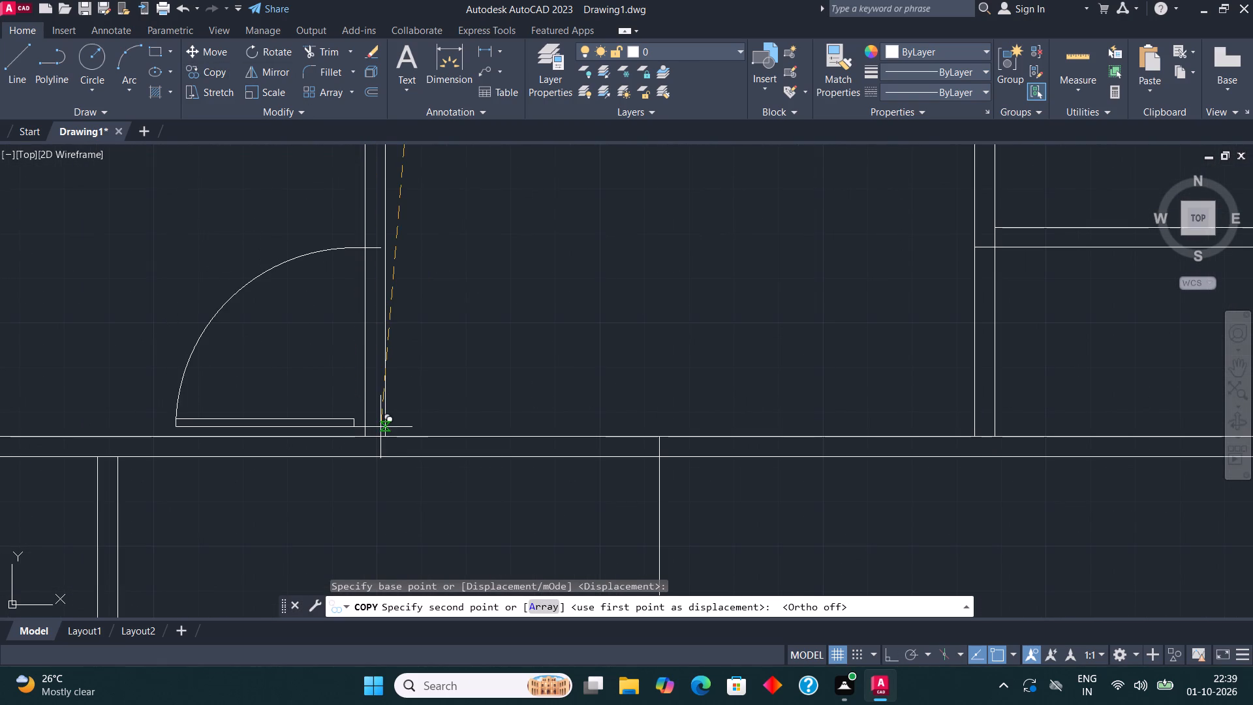
left_click(380, 427)
scroll(288, 388, "down", 3)
key("Escape")
Copy the upward-opening single door from the spare doors above the car onto the narrow room's bottom partition, near its right wall.
scroll(284, 394, "down", 1)
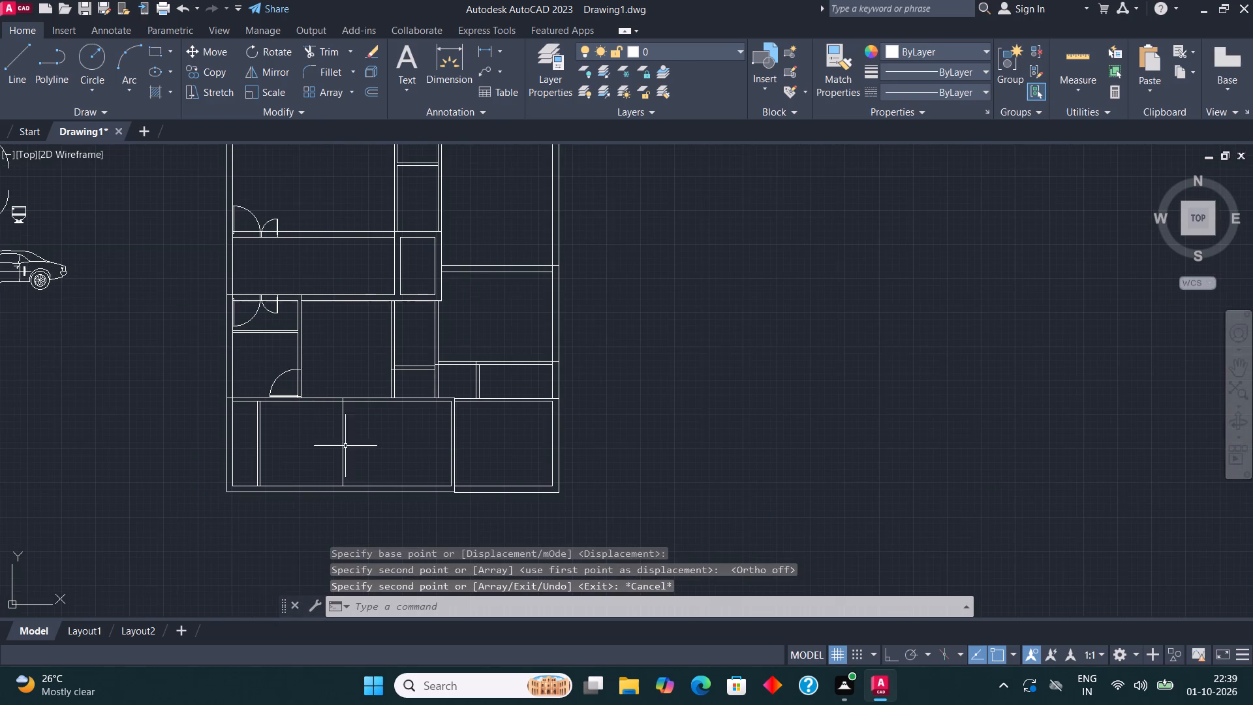
middle_click_drag(408, 451, 323, 455)
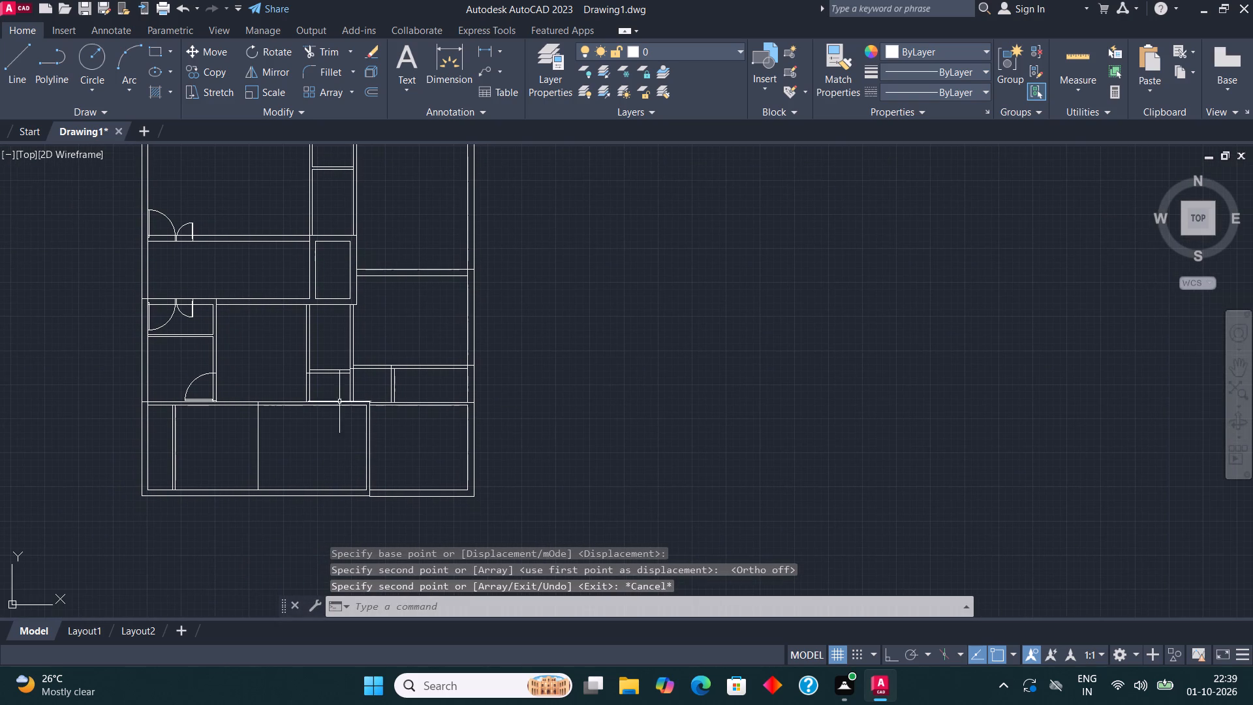
middle_click_drag(339, 397, 405, 420)
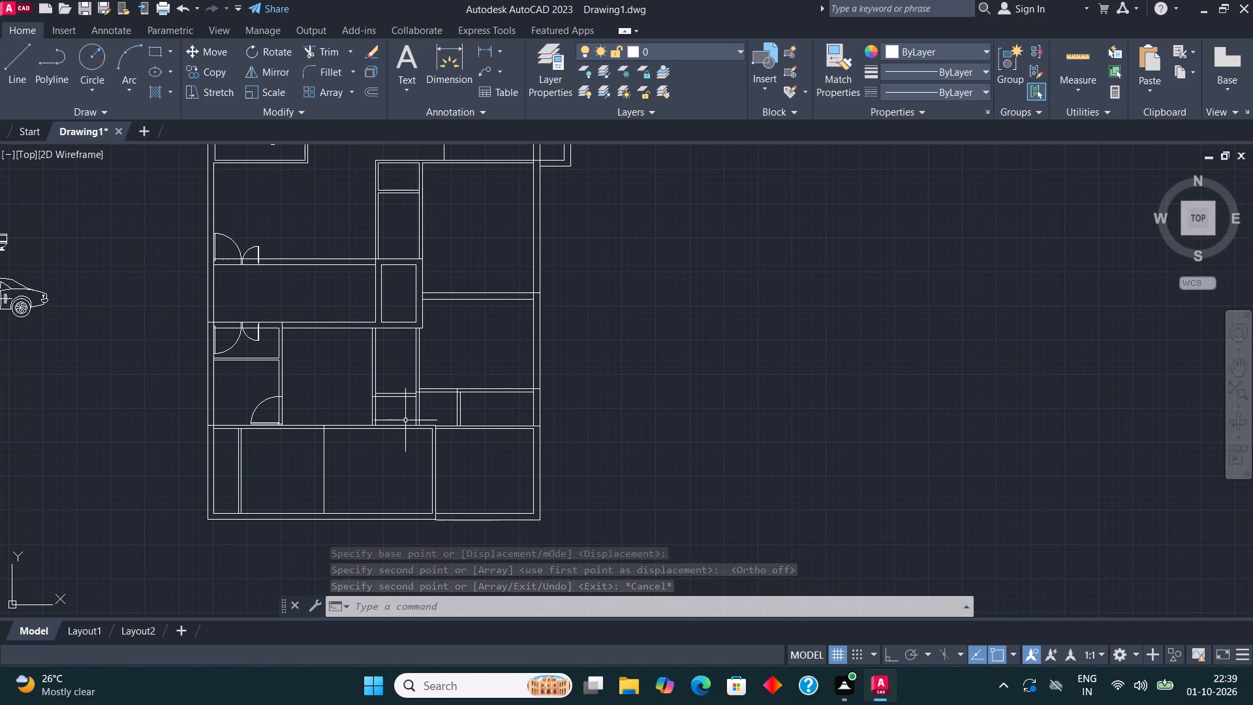
middle_click_drag(307, 405, 388, 460)
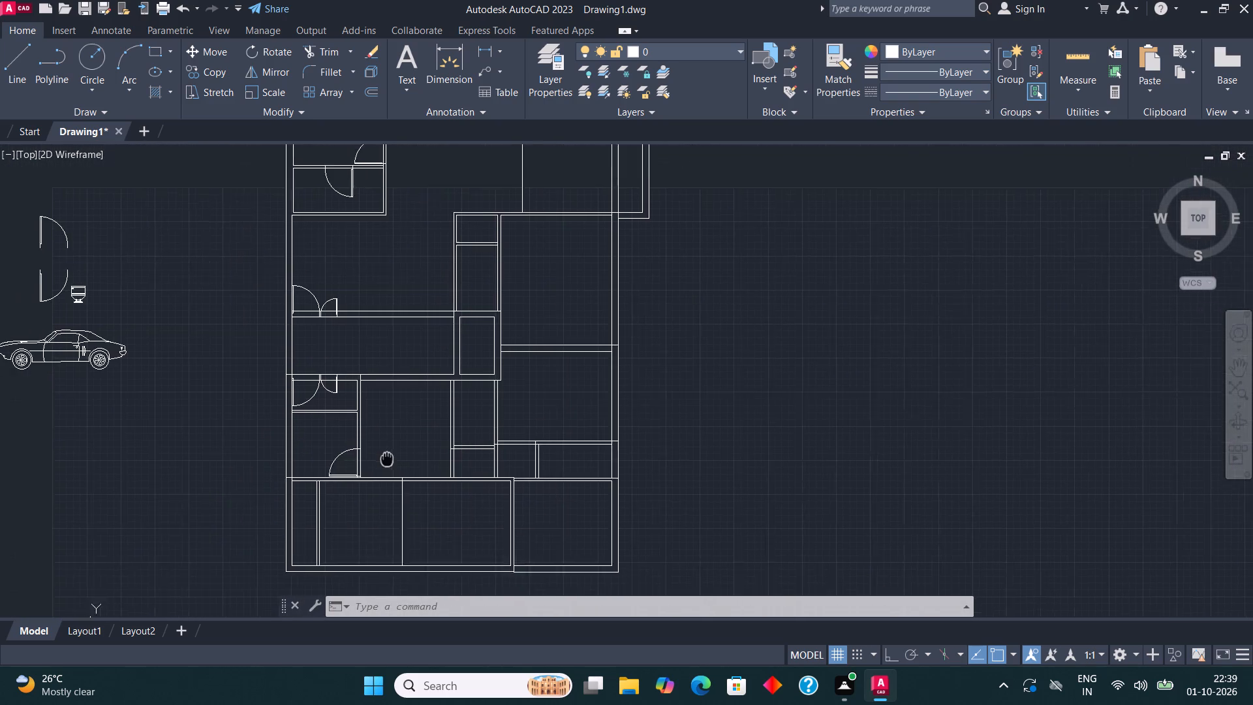
middle_click_drag(388, 460, 439, 475)
left_click(29, 253)
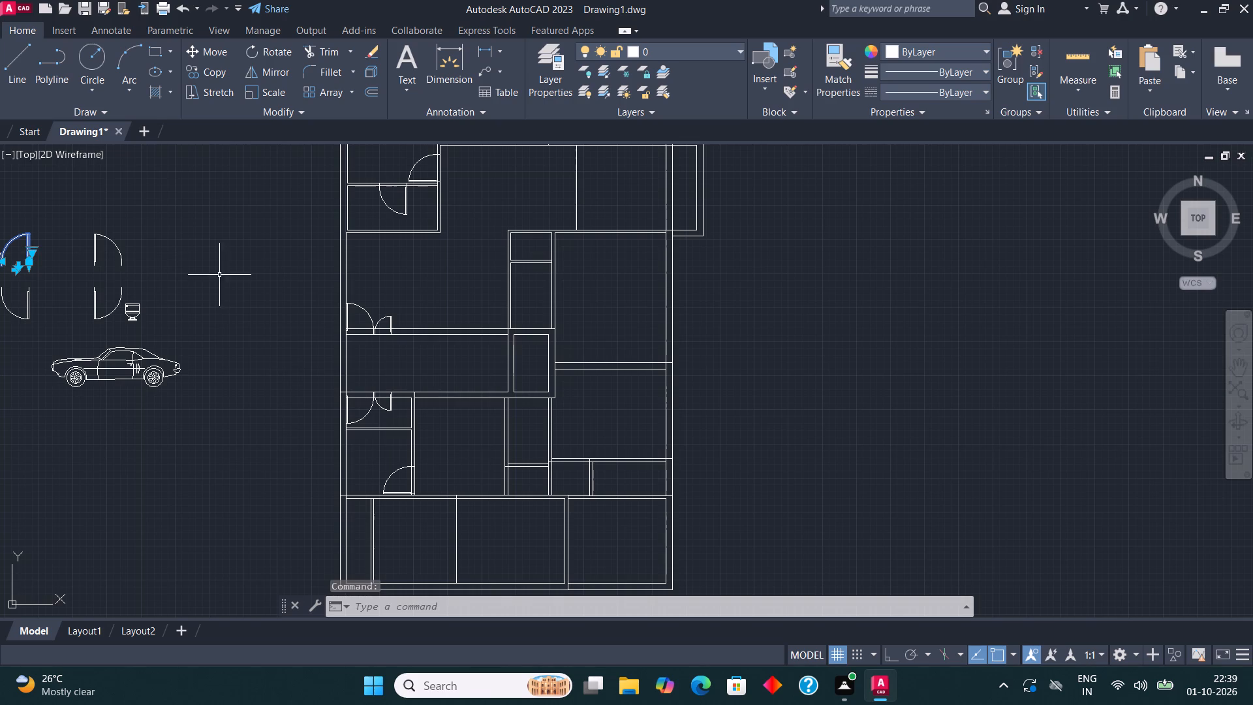
left_click(223, 74)
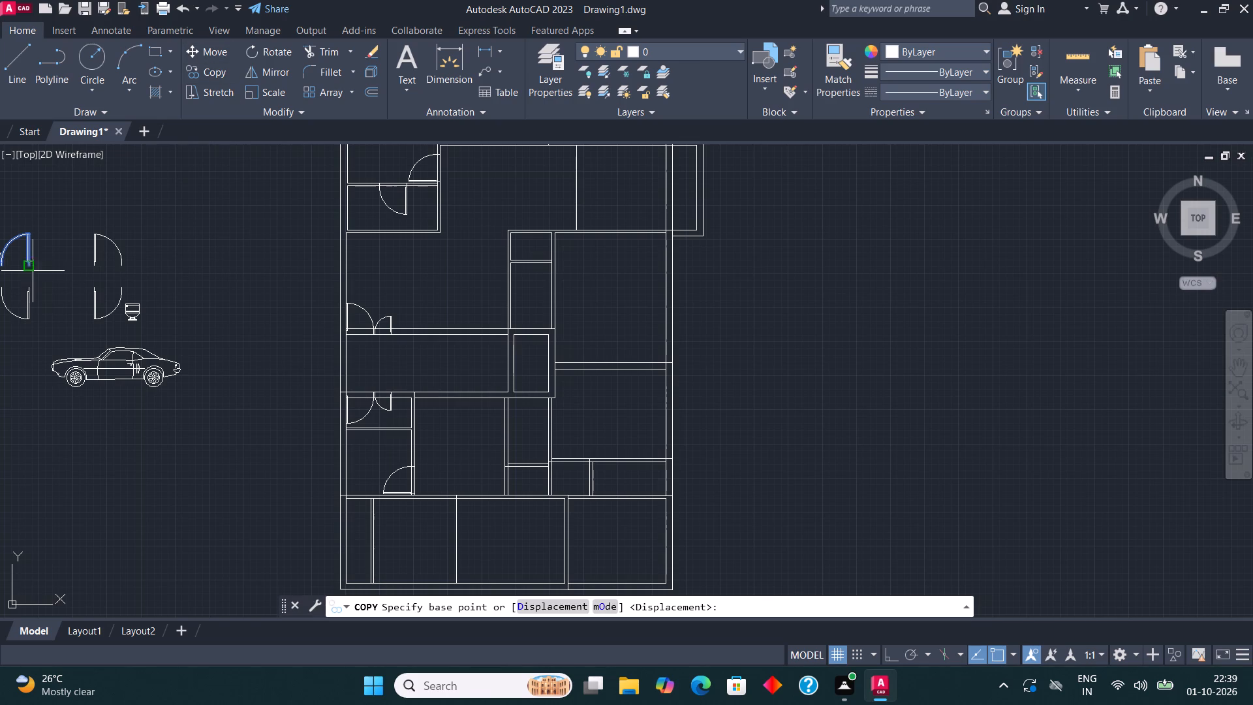
left_click(32, 269)
middle_click_drag(672, 472, 555, 388)
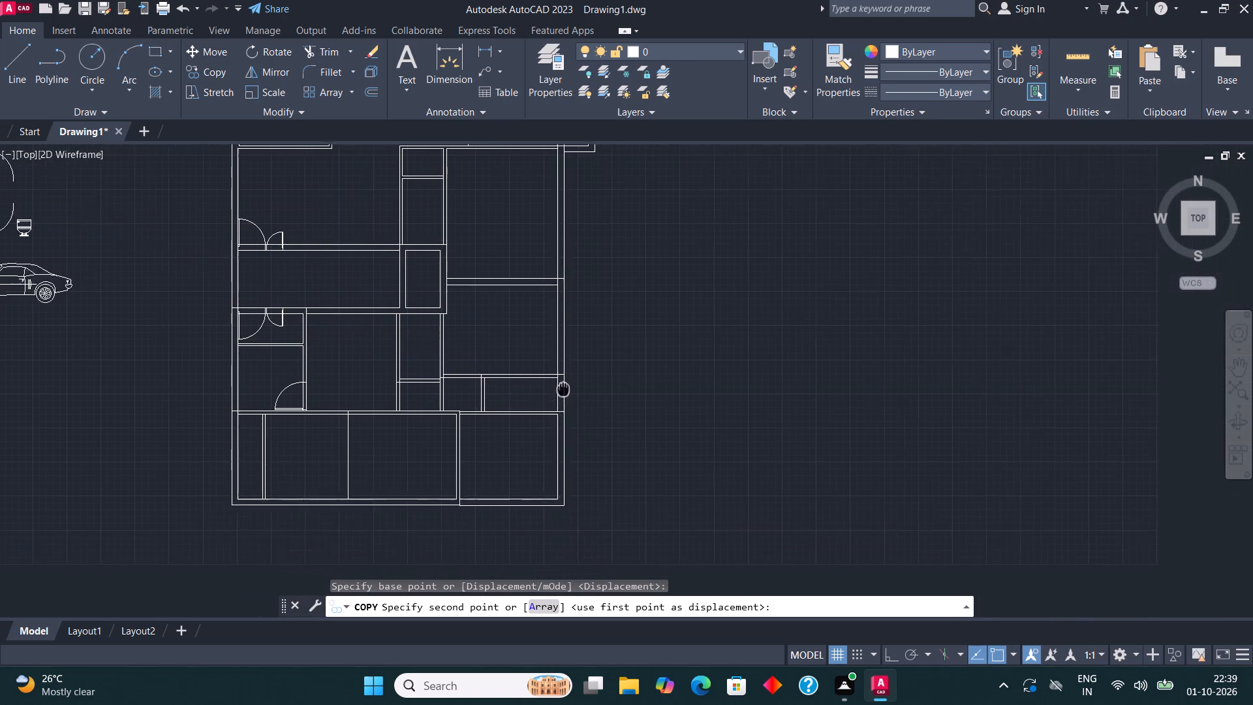
middle_click_drag(555, 388, 504, 420)
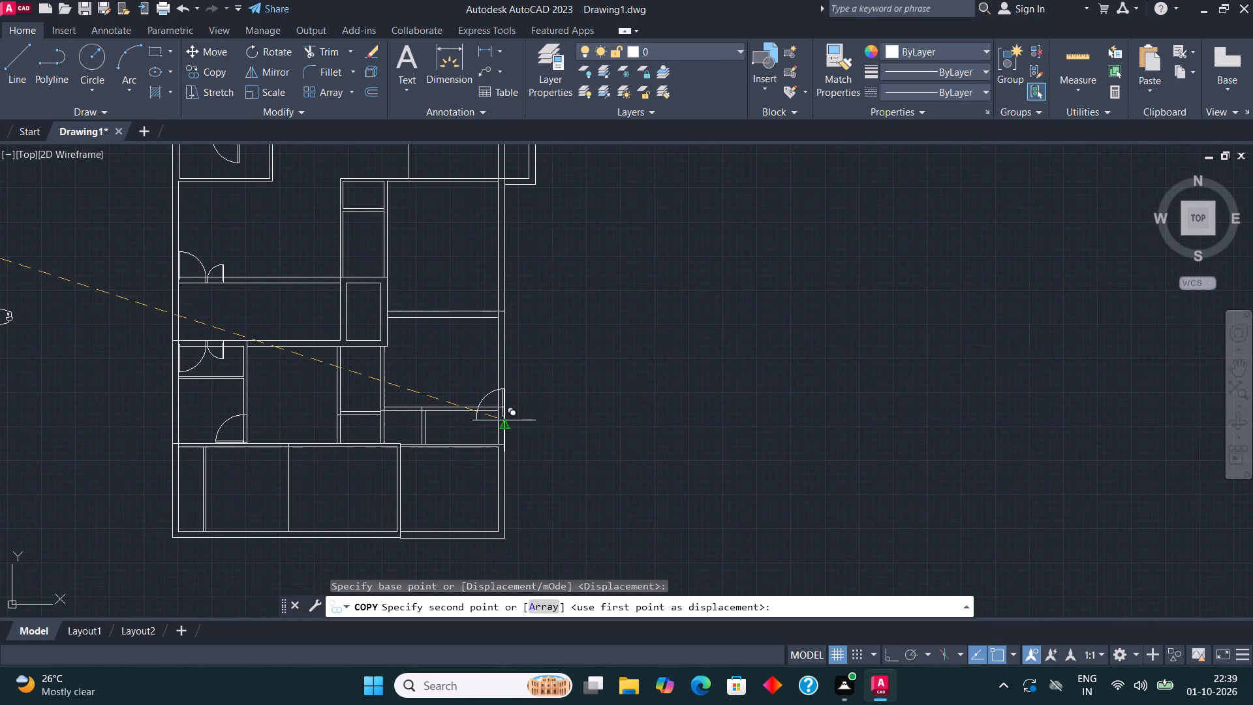
scroll(358, 401, "up", 3)
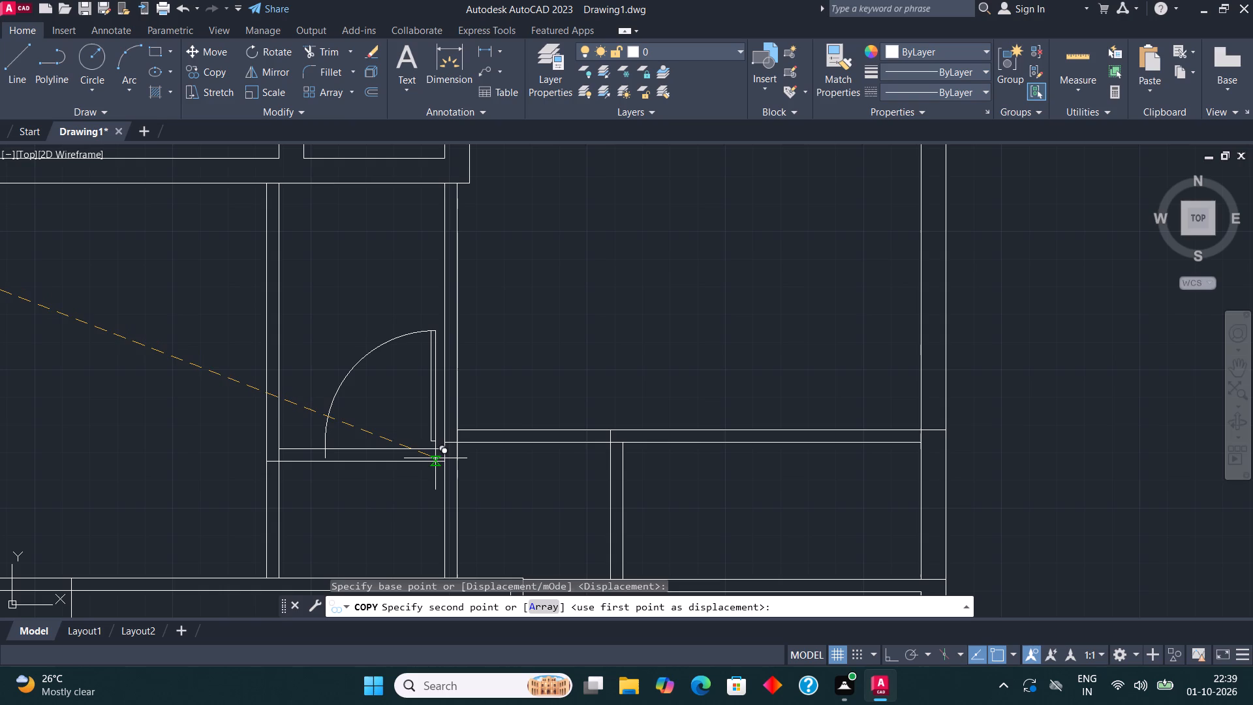
left_click(435, 458)
key("Escape")
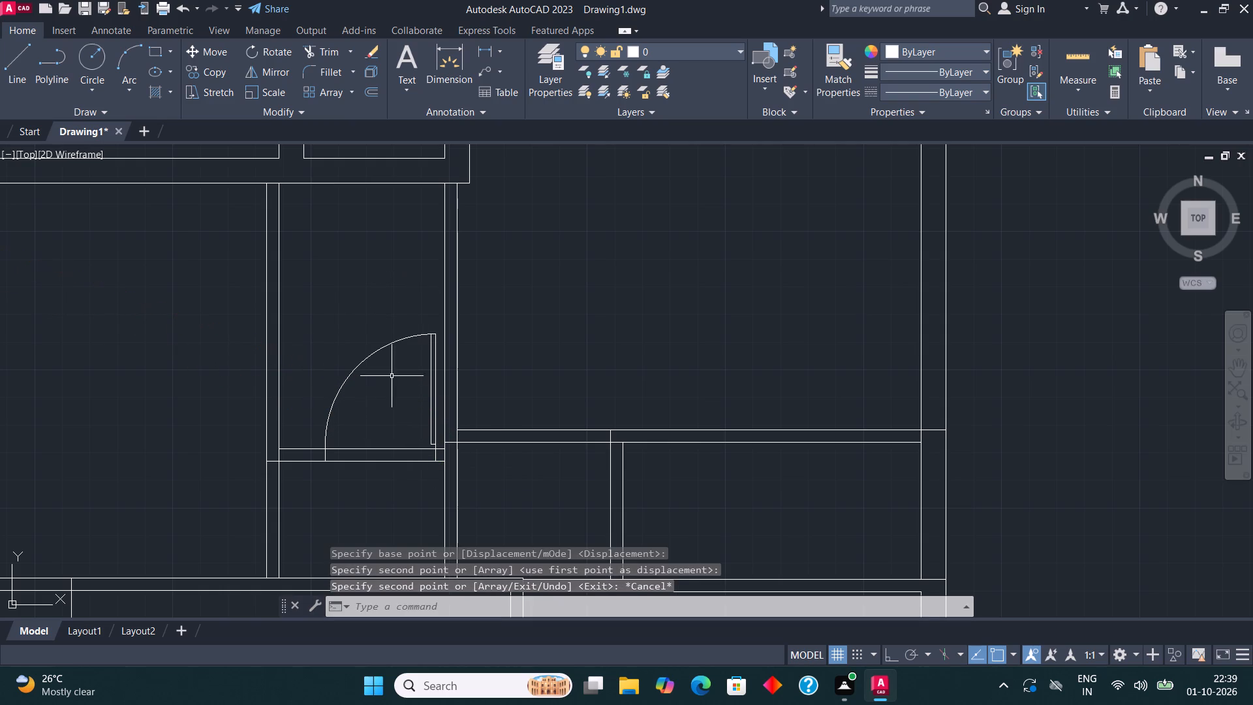
Scale the narrow room's door down to about three-quarters of its size from the lower end of its right frame.
left_click(377, 349)
left_click(275, 93)
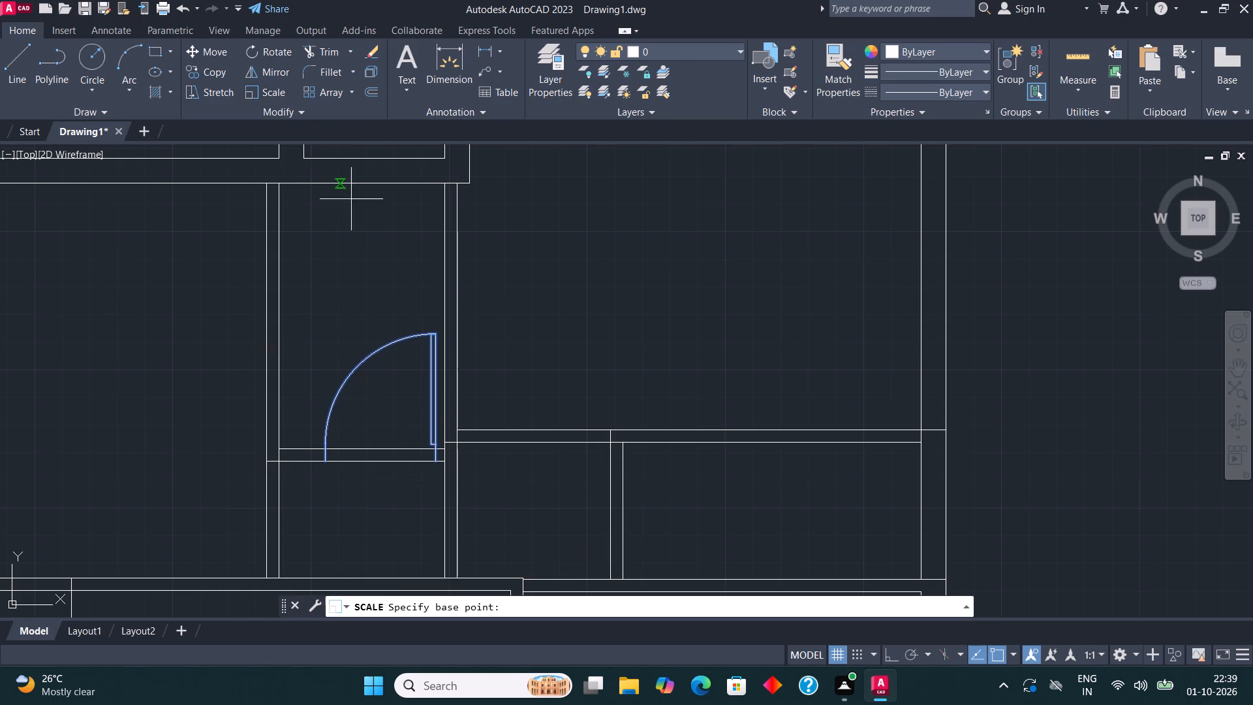
left_click(433, 463)
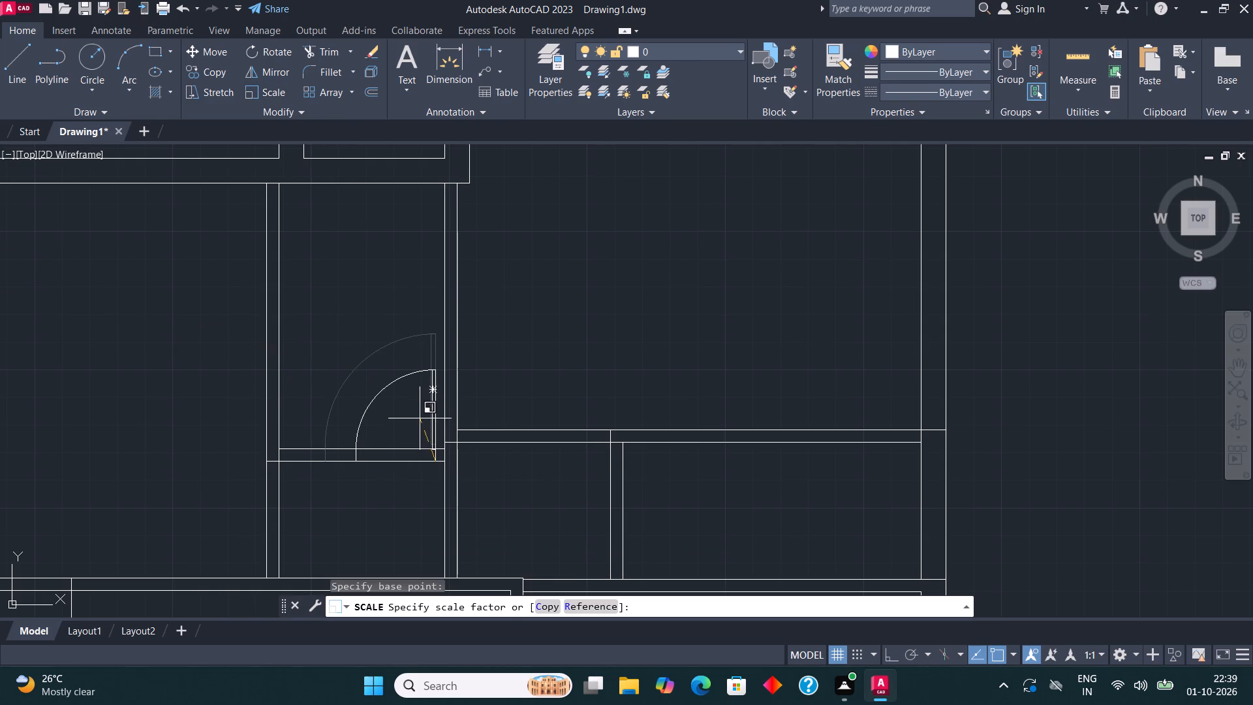
left_click(419, 417)
key("Escape")
Copy the lower-right door of the upper spare set to the bottom of the small room's left wall, beside the narrow room.
middle_click_drag(527, 441, 527, 381)
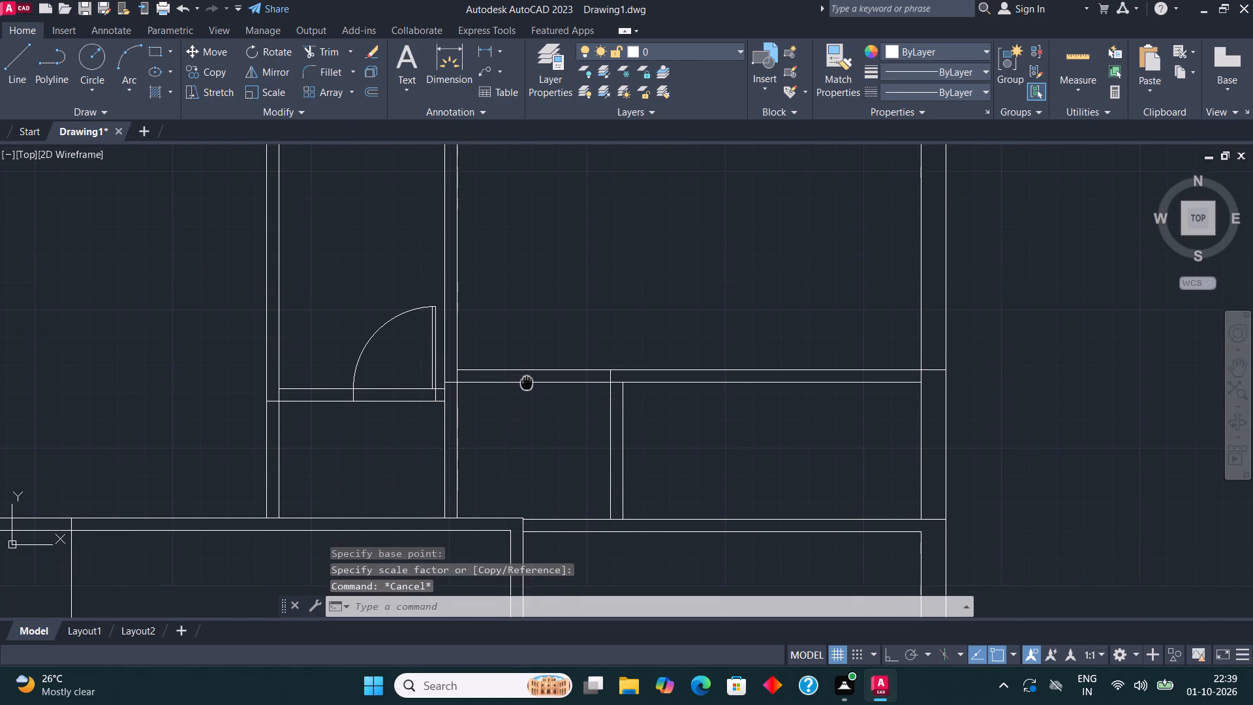
middle_click_drag(527, 381, 527, 377)
scroll(524, 370, "down", 2)
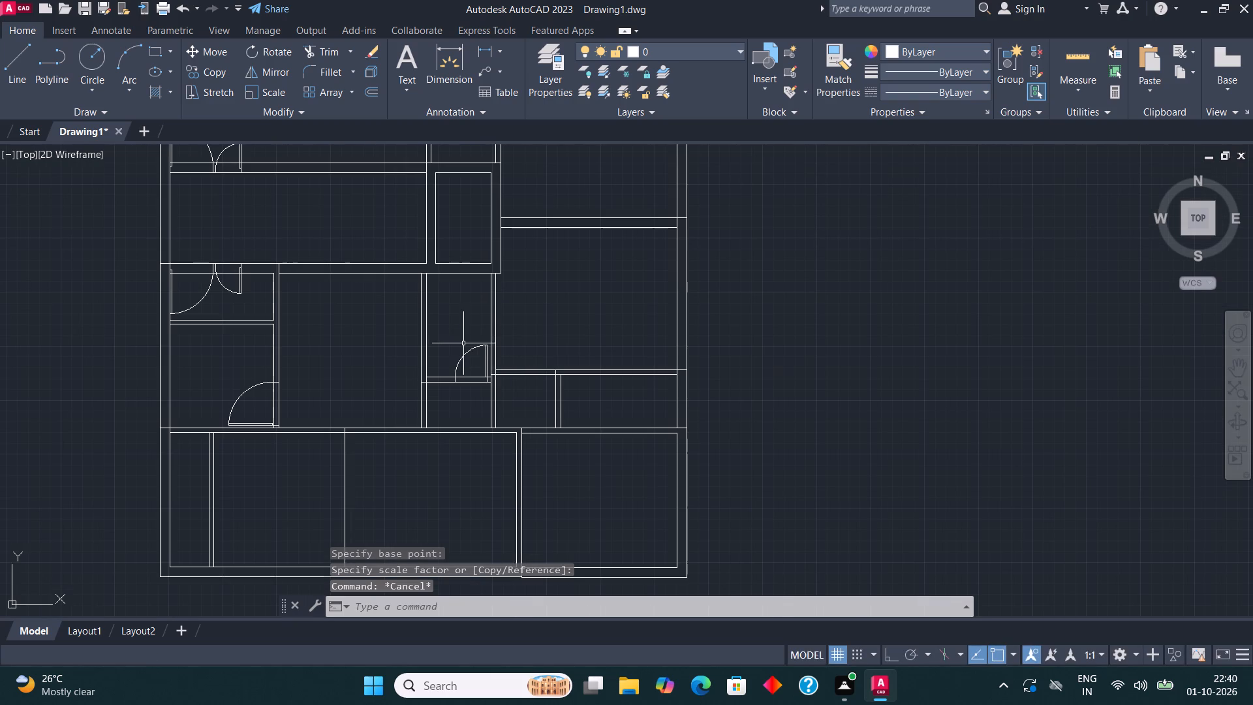
scroll(320, 361, "down", 2)
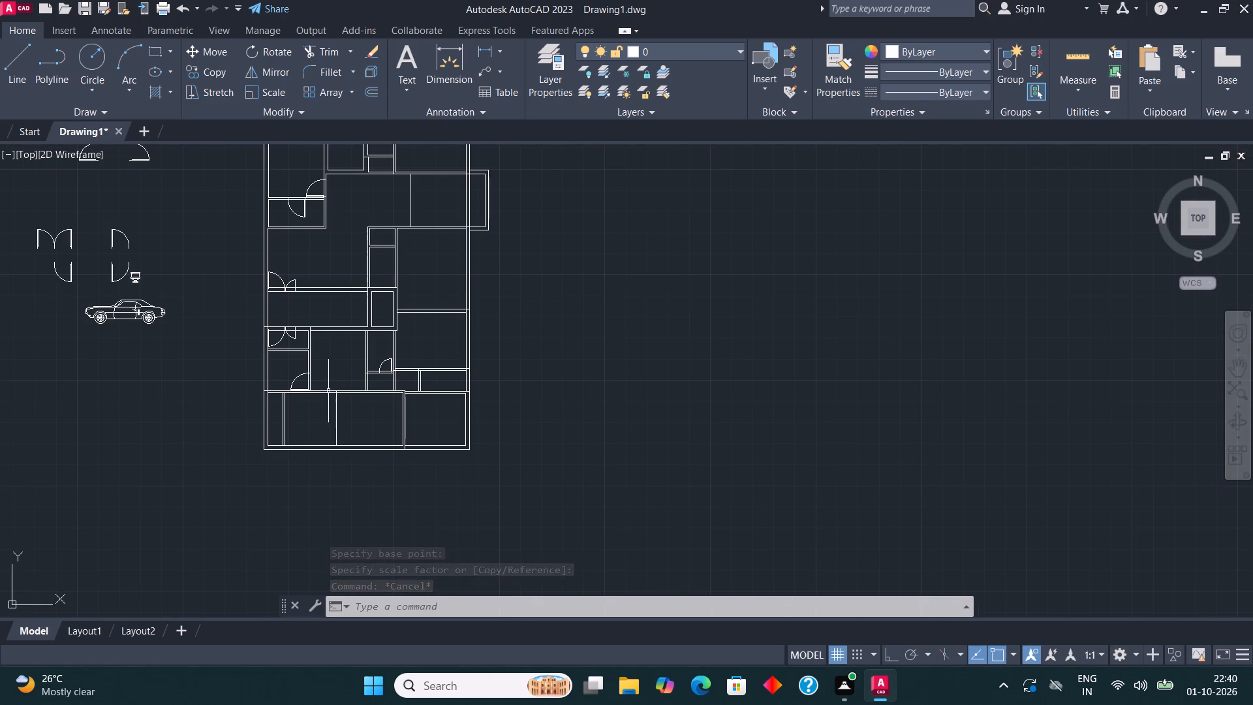
middle_click_drag(220, 327, 330, 423)
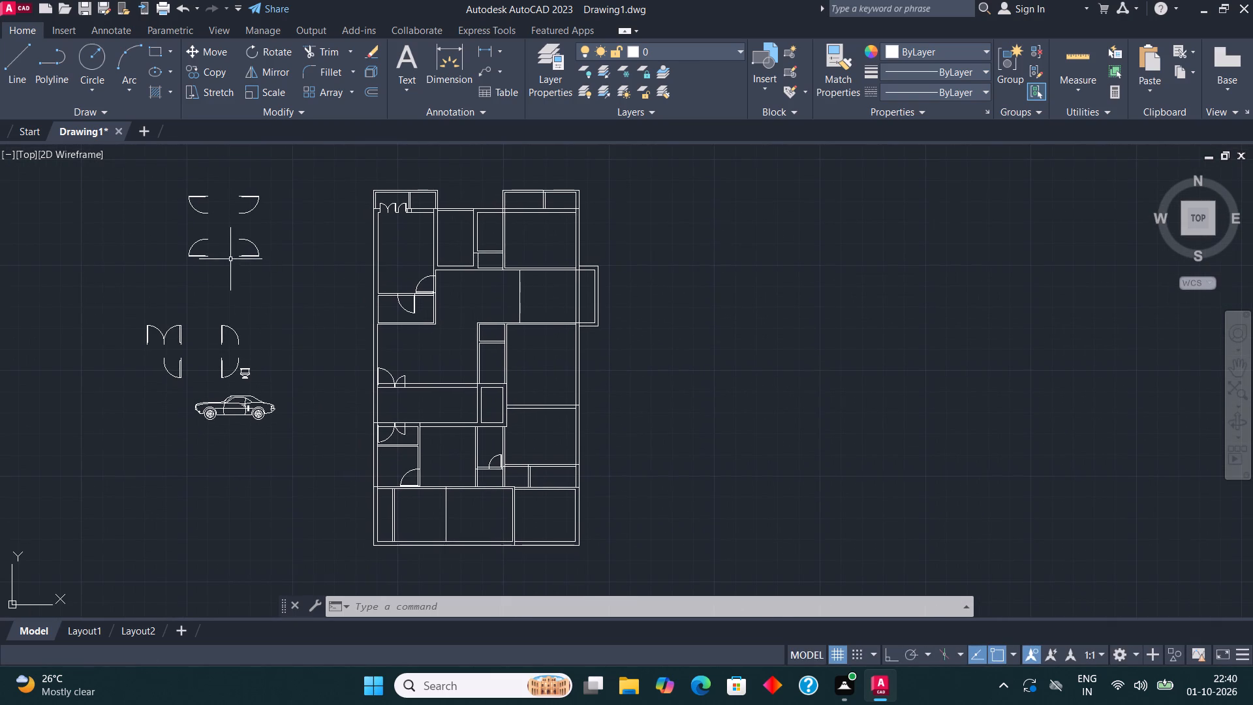
left_click(245, 253)
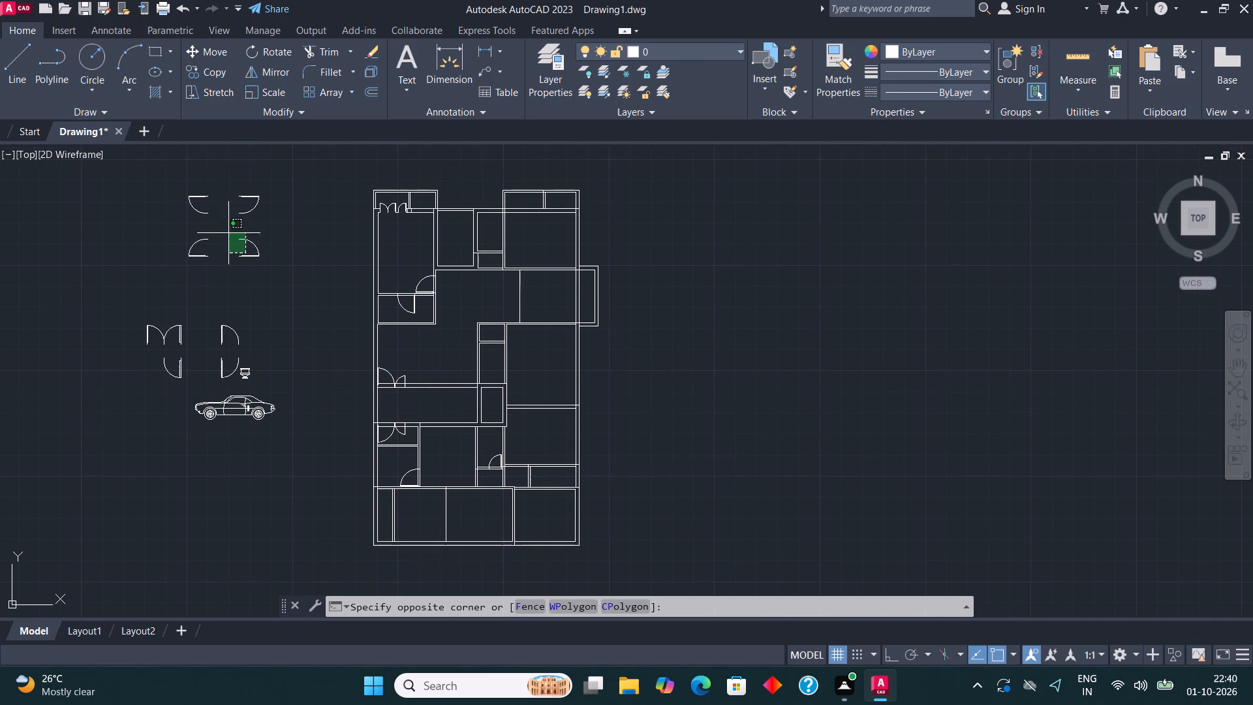
left_click(230, 230)
left_click(209, 68)
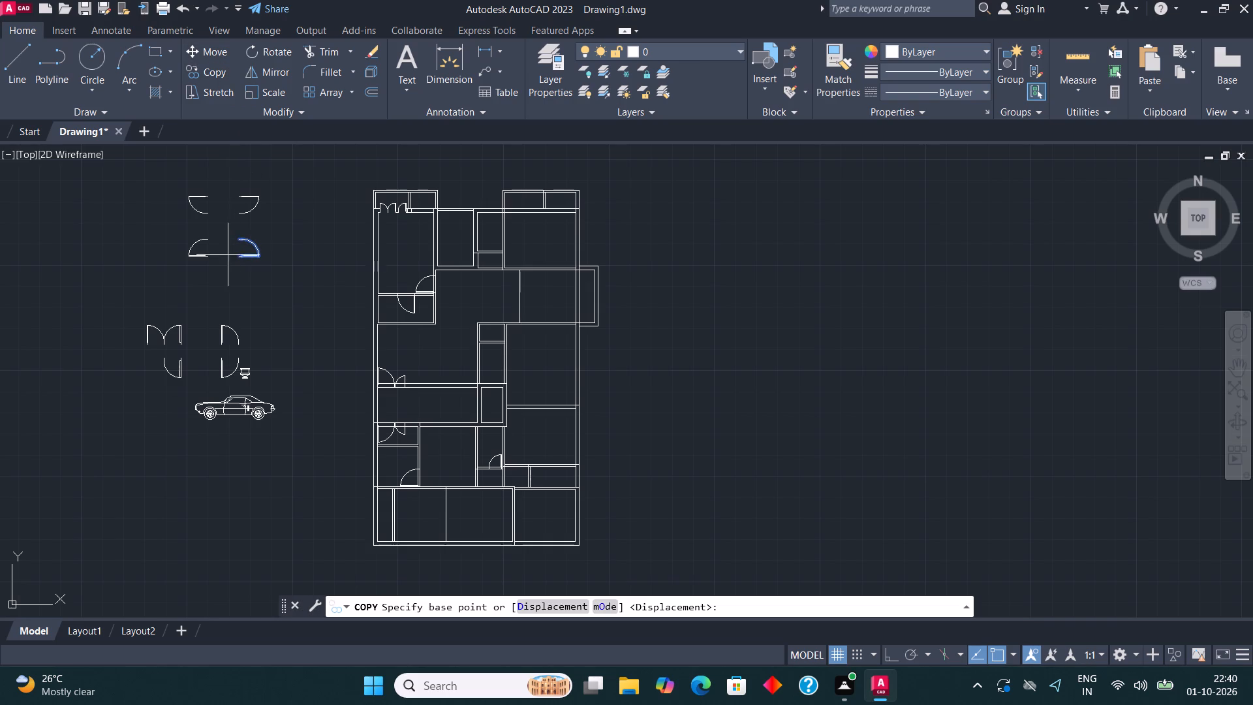
left_click(236, 259)
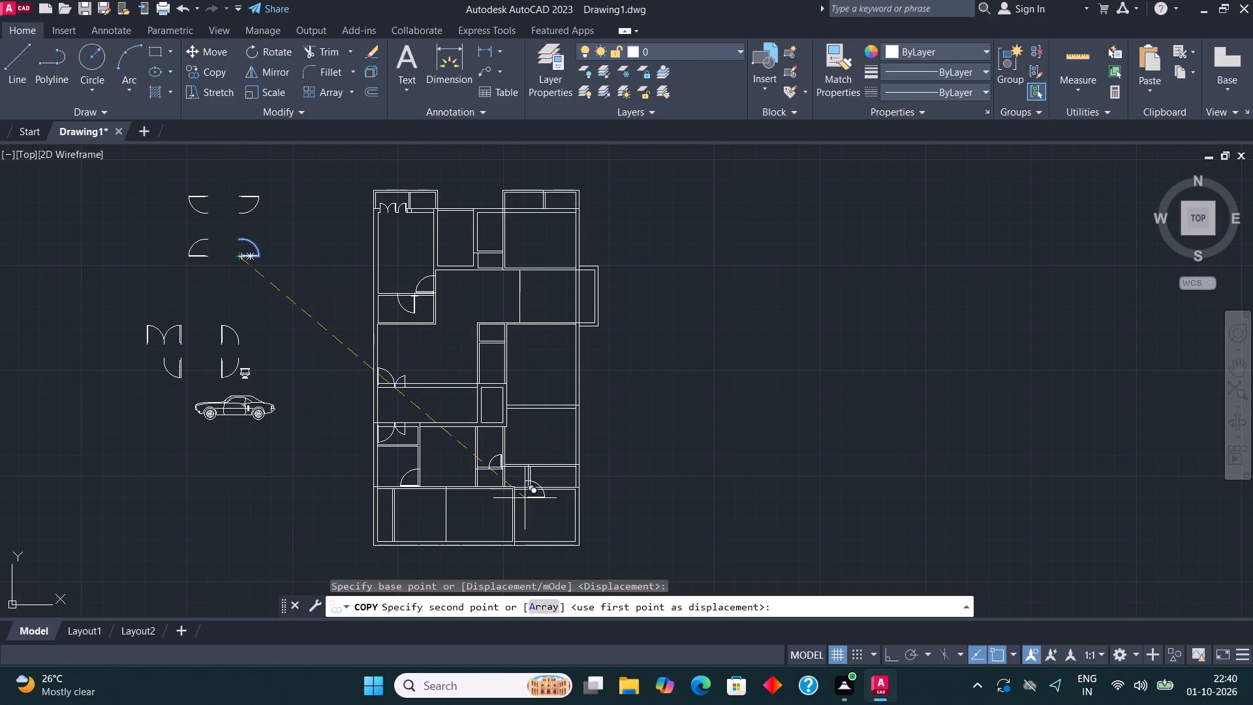
scroll(534, 503, "up", 4)
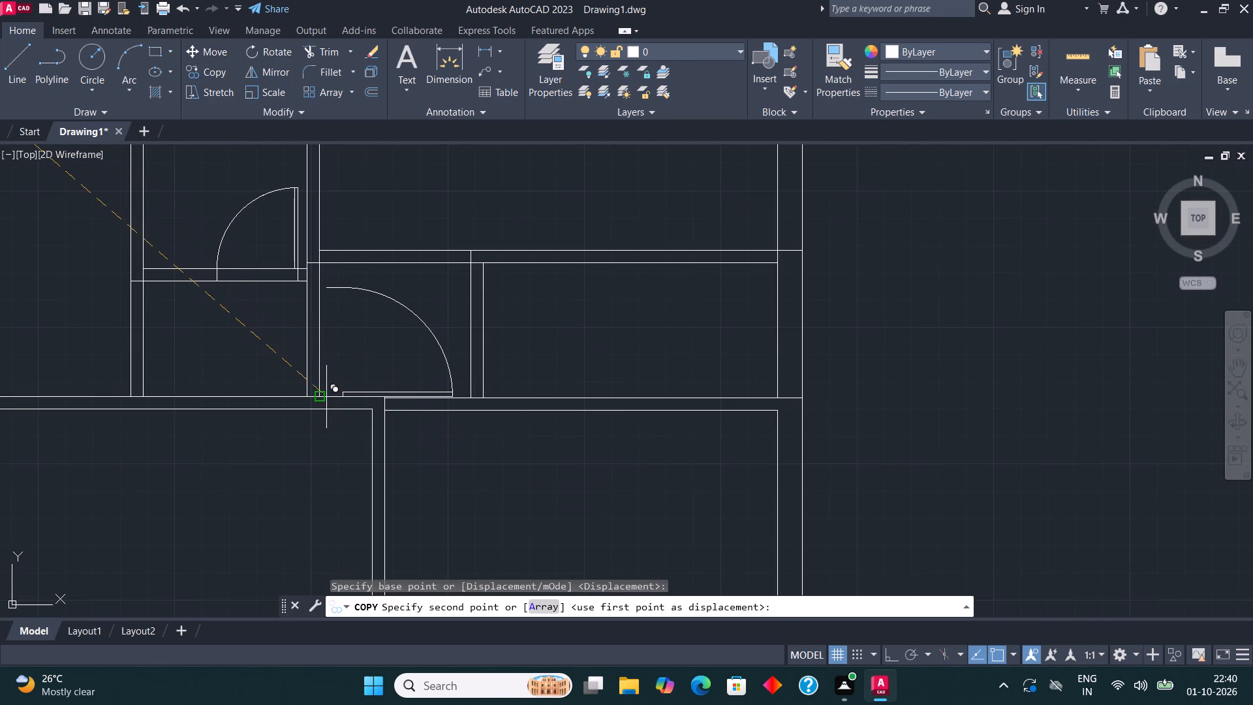
scroll(326, 397, "up", 2)
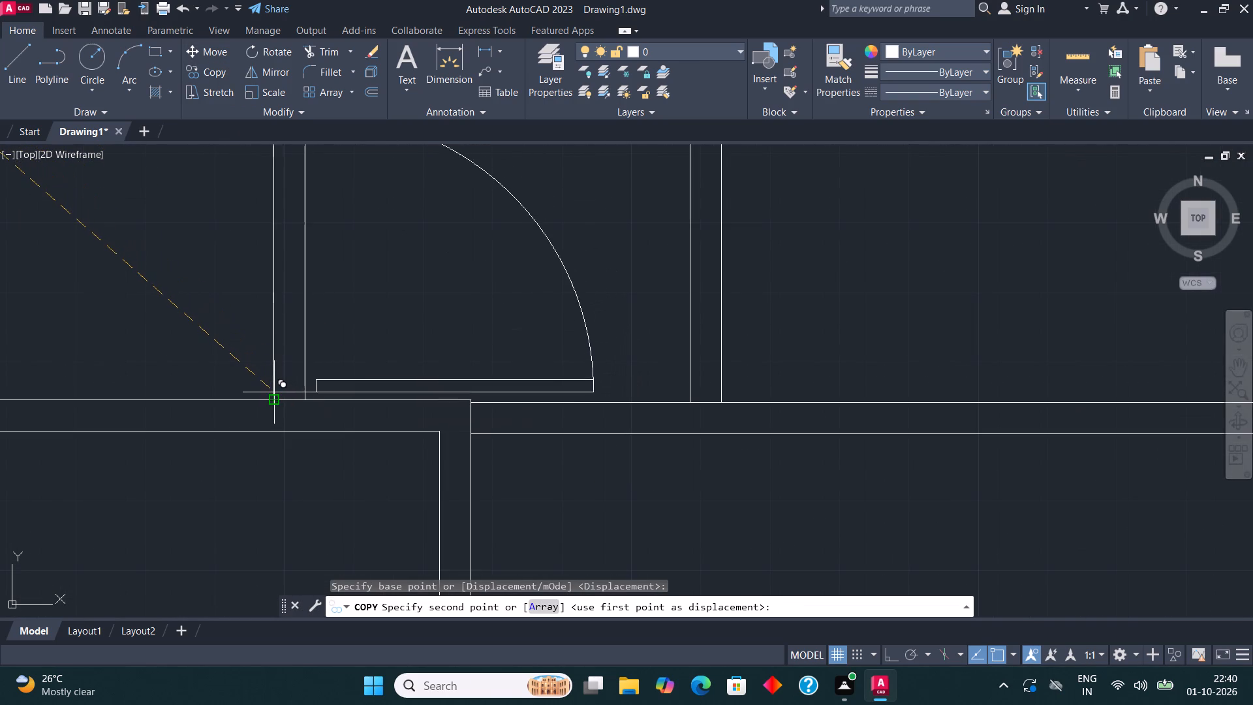
left_click(273, 391)
middle_click_drag(401, 401, 431, 493)
scroll(369, 477, "down", 3)
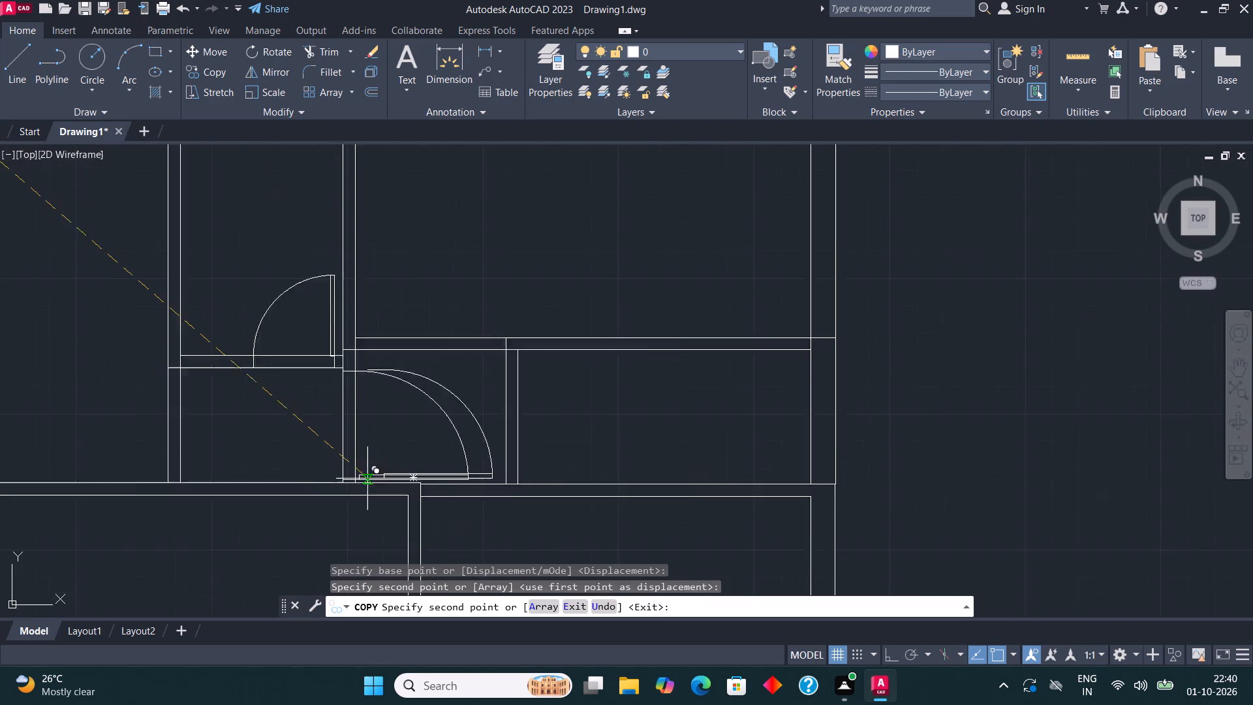
key("grave")
key("Escape")
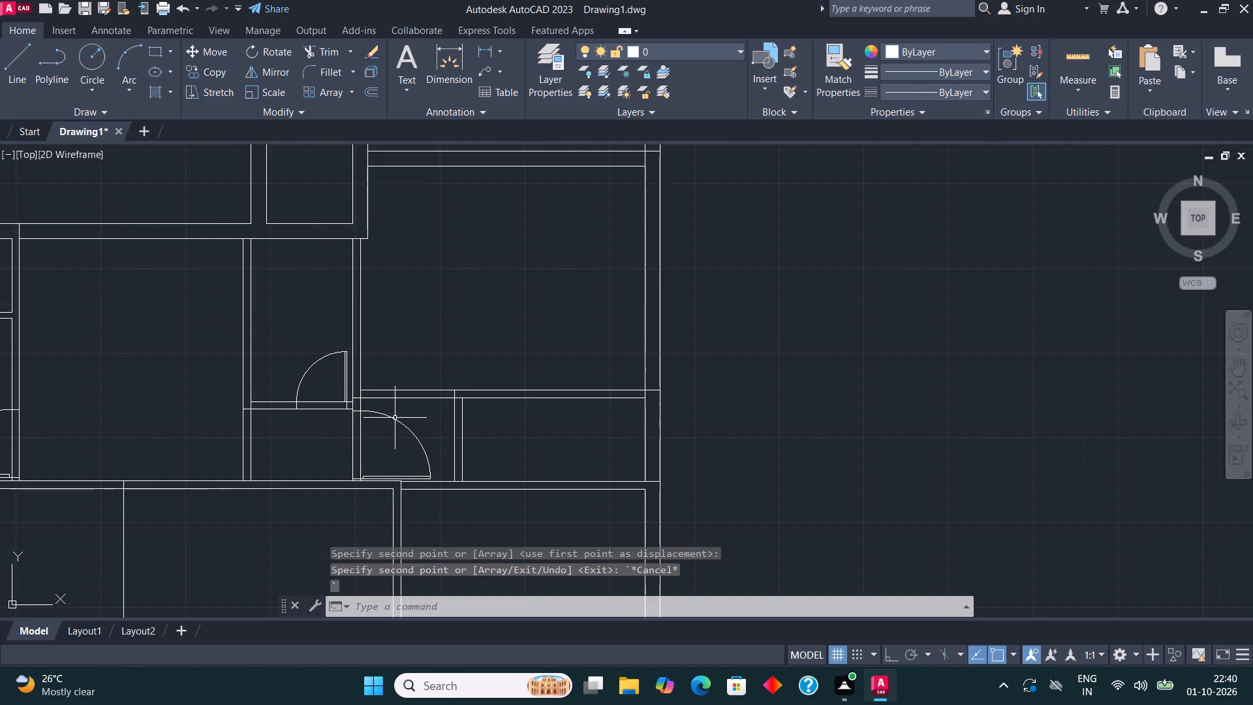
Scale the door at the bottom of the small room's left wall to about three-quarters size from its lower-left corner.
left_click(396, 418)
left_click(262, 95)
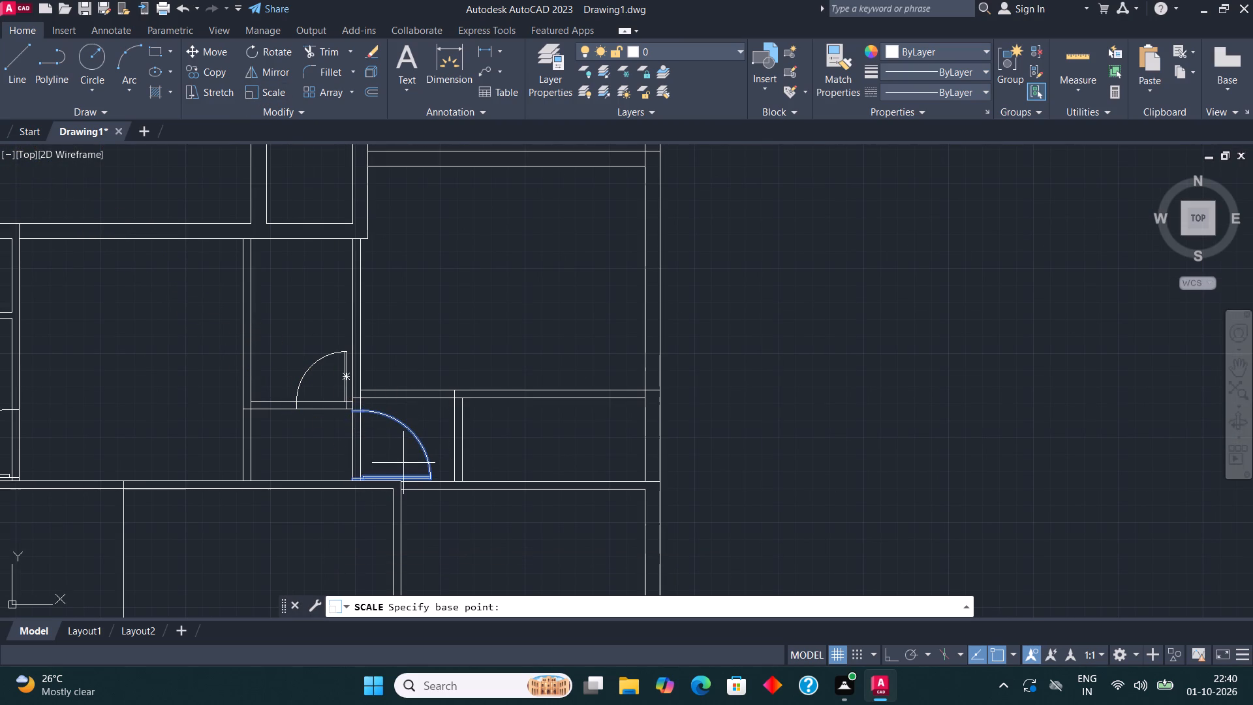
scroll(389, 478, "up", 1)
left_click(329, 480)
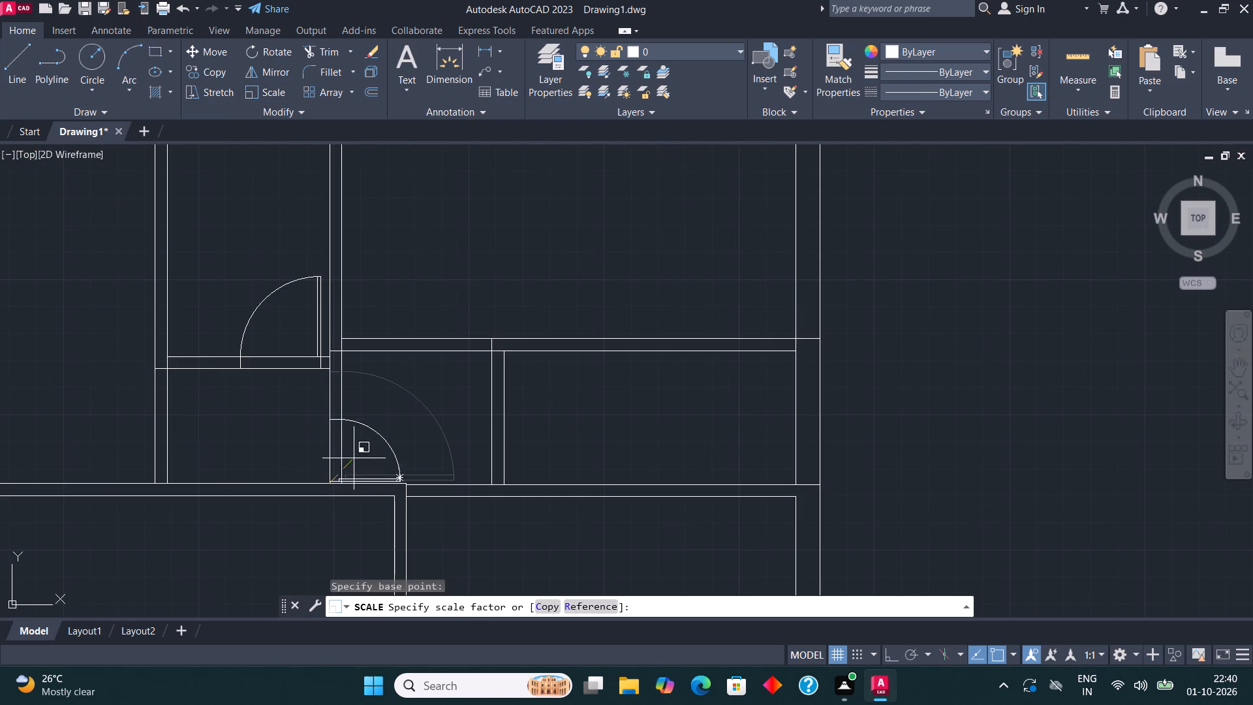
left_click(364, 452)
key("Escape")
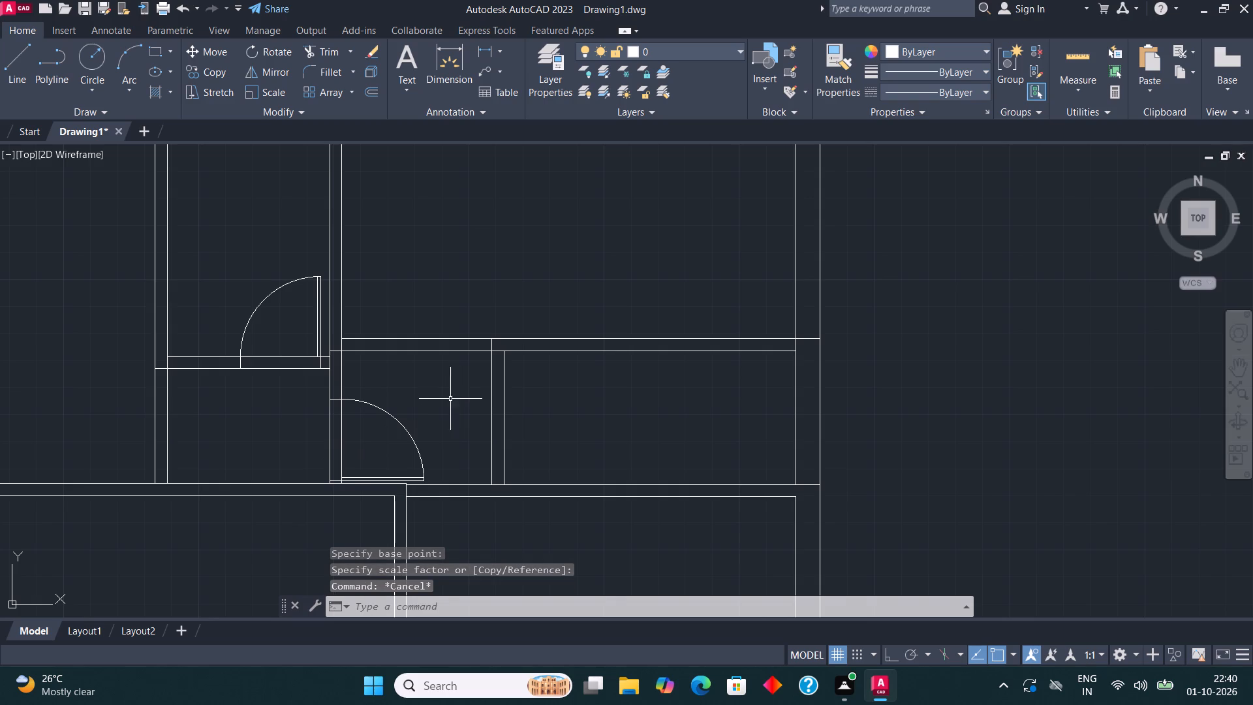
Copy the upper-right door of the upper spare set to the top of the short partition dividing the small lower-right rooms.
scroll(425, 416, "down", 1)
middle_click_drag(410, 407, 380, 373)
middle_click_drag(381, 373, 565, 378)
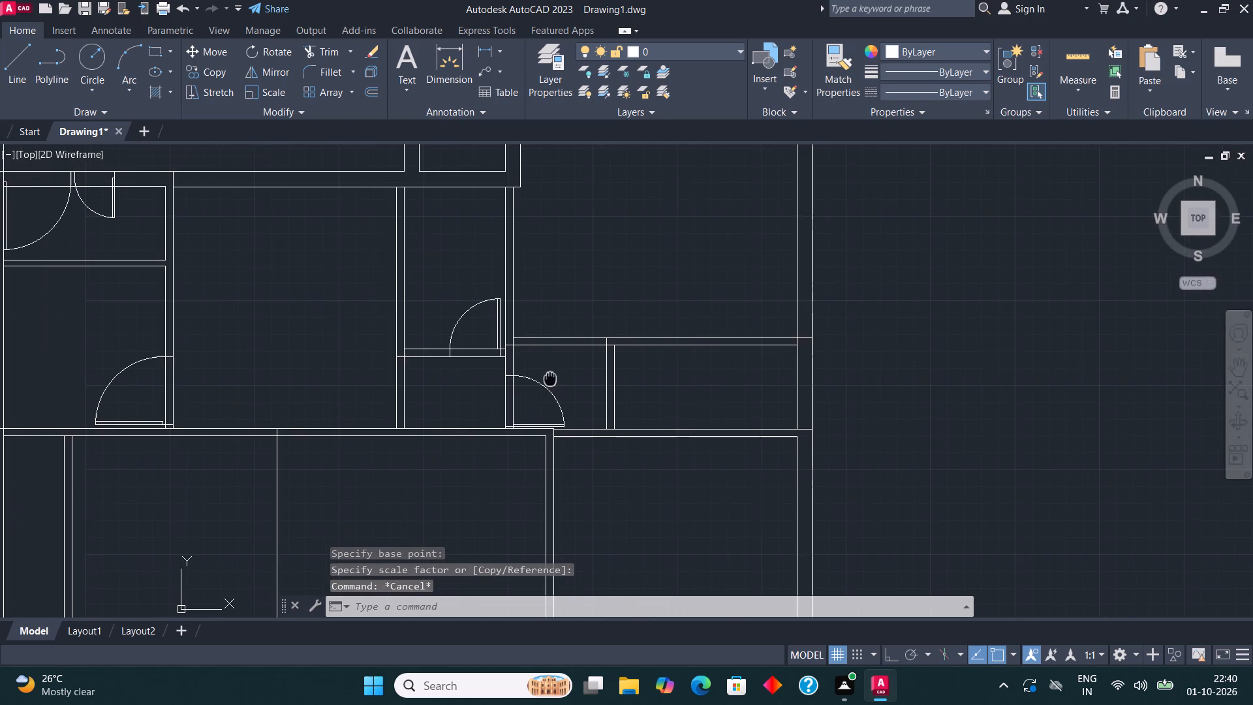
middle_click_drag(565, 378, 567, 378)
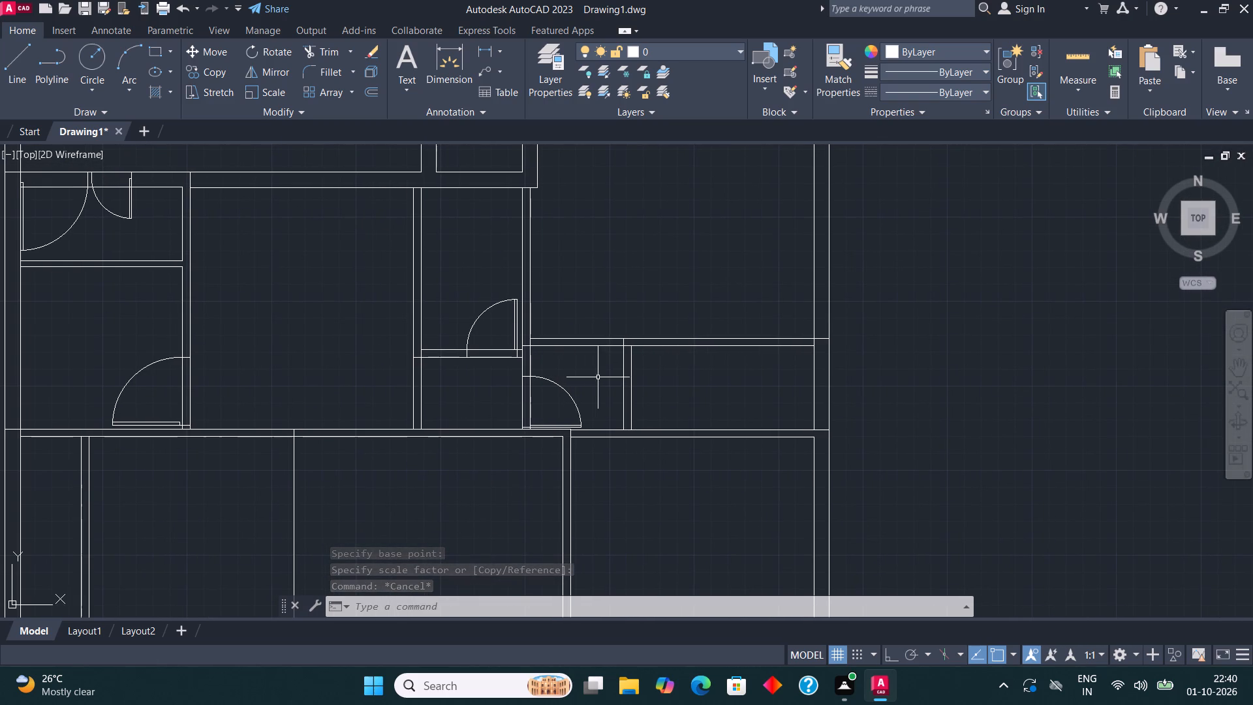
middle_click_drag(598, 377, 462, 418)
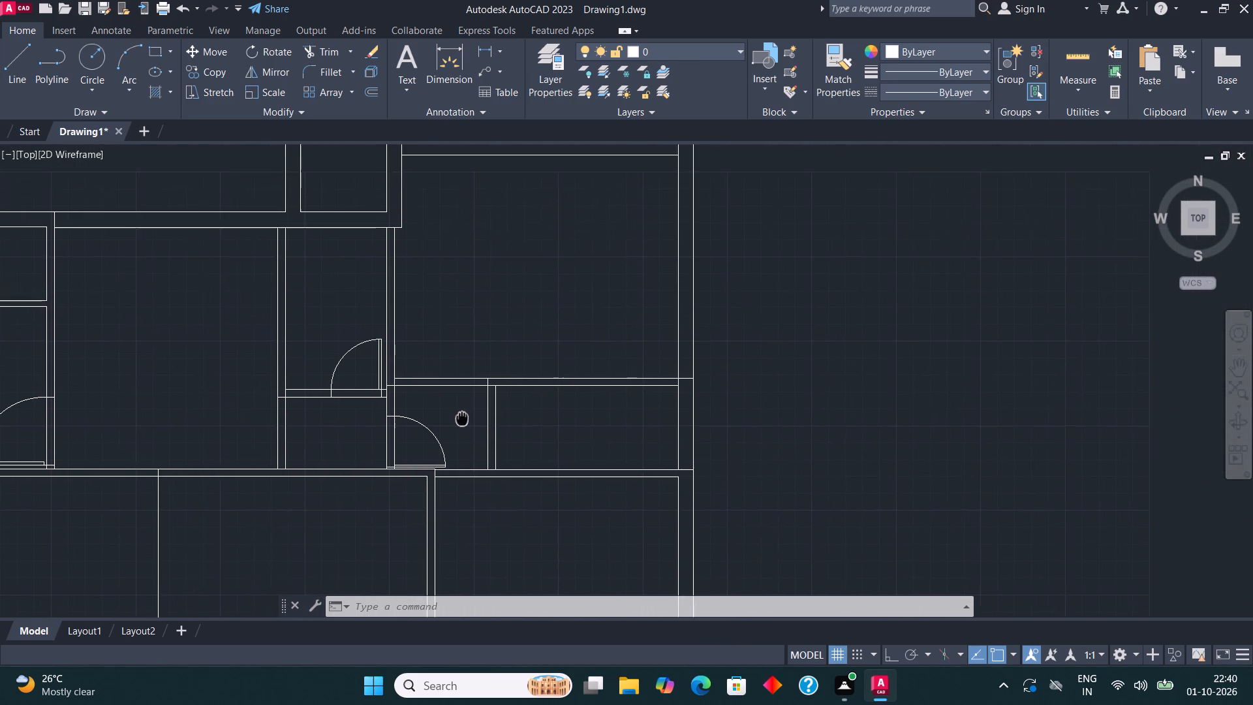
middle_click_drag(462, 418, 459, 420)
scroll(461, 417, "down", 2)
scroll(364, 419, "down", 1)
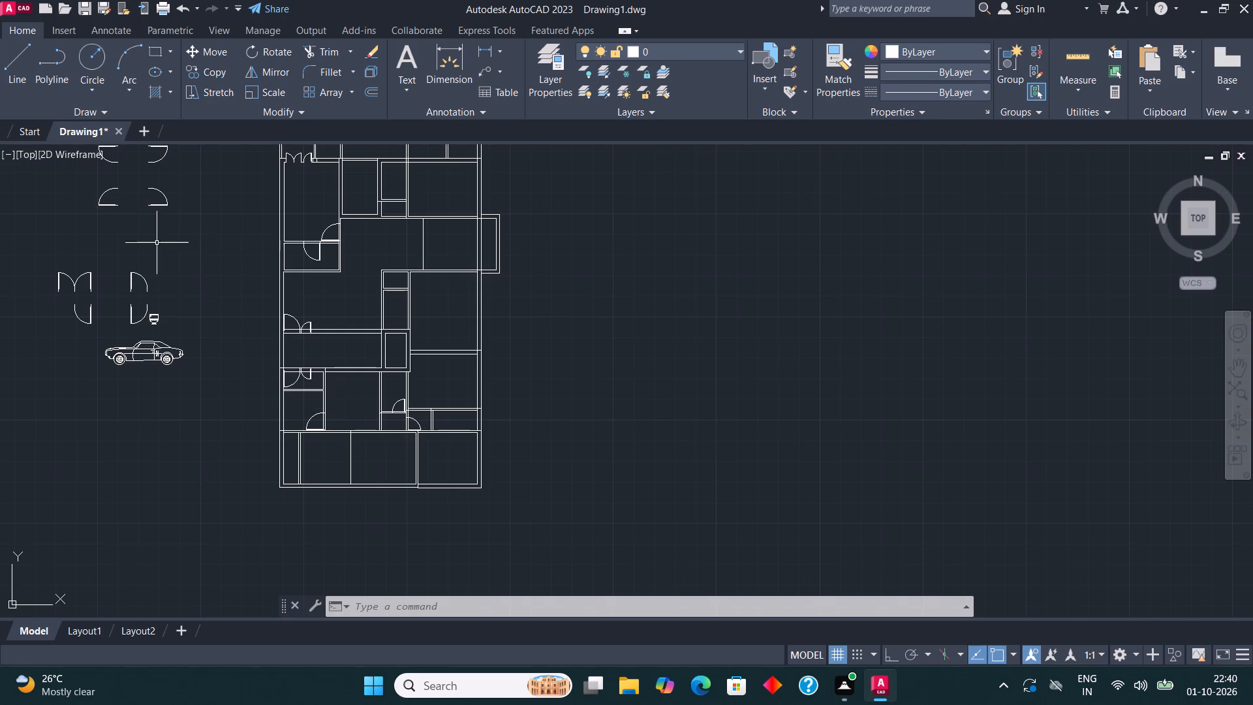
middle_click_drag(145, 257, 174, 311)
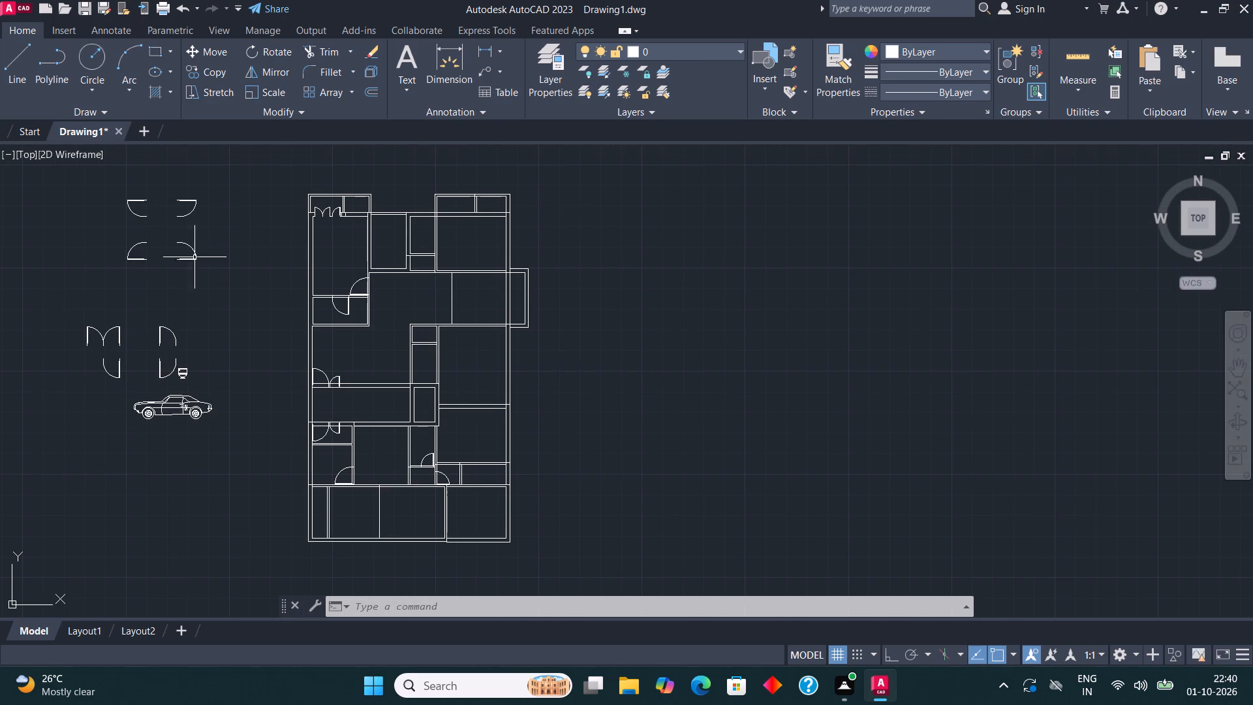
left_click(182, 203)
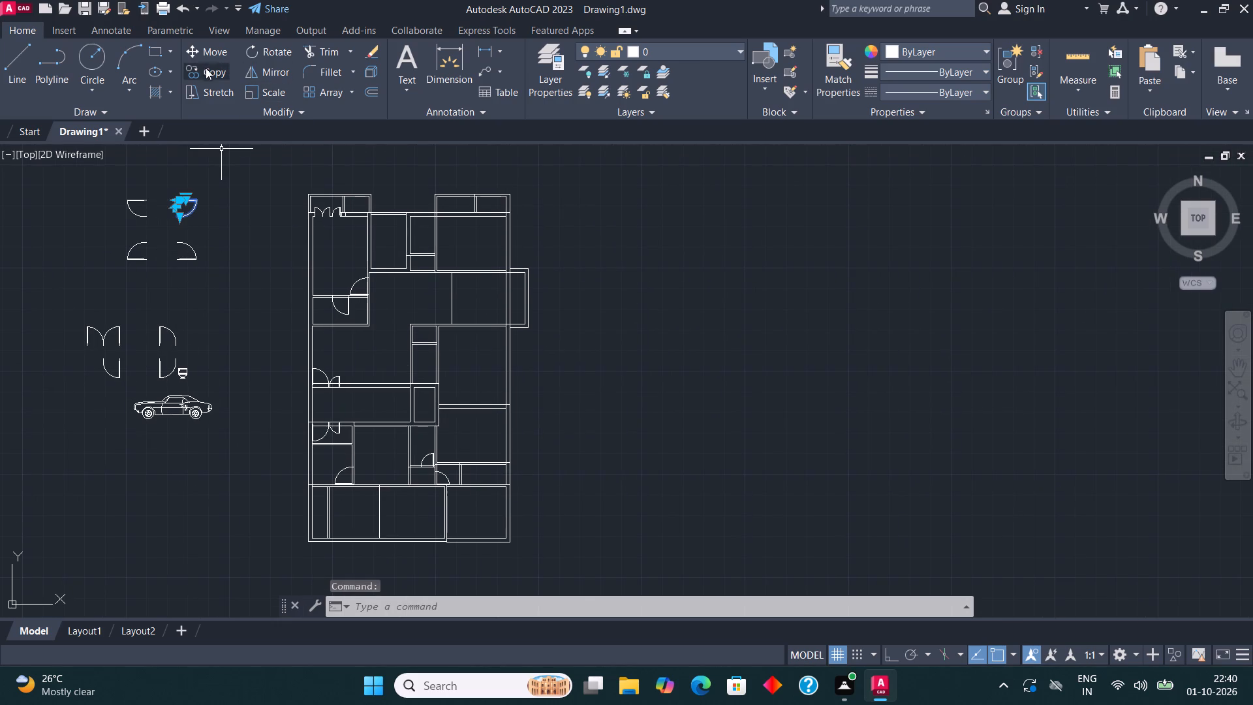
left_click(209, 70)
left_click(175, 195)
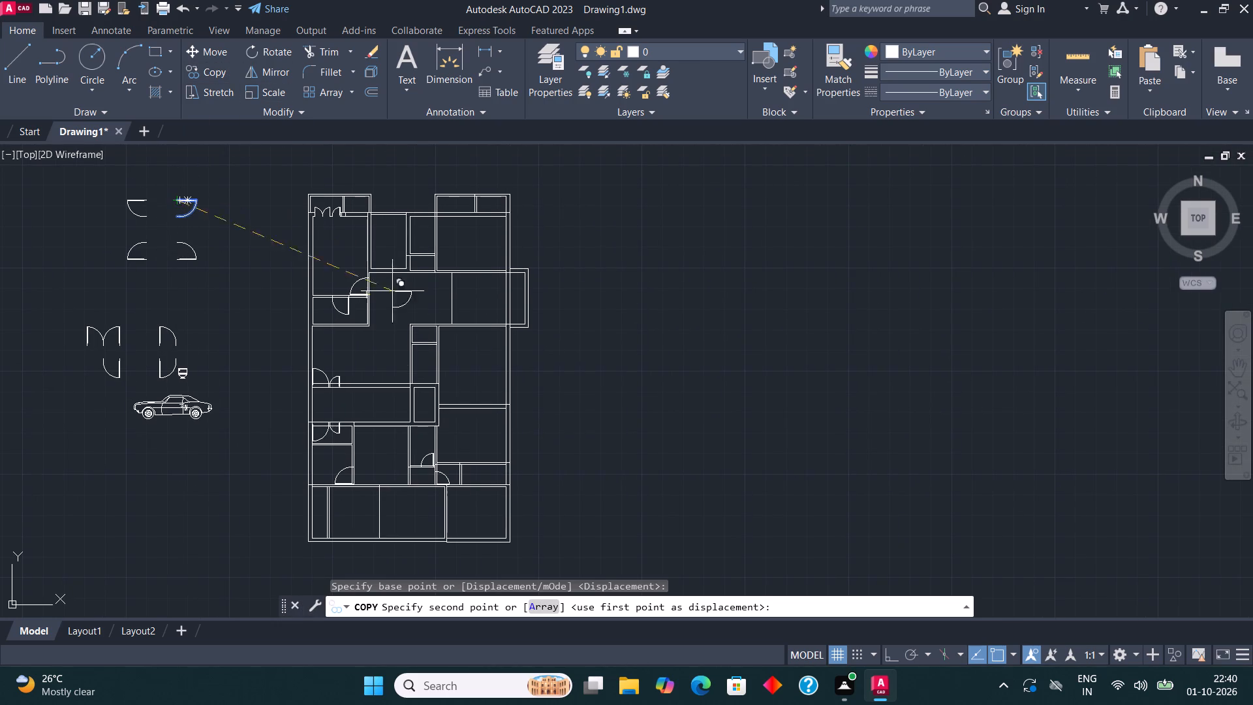
scroll(481, 487, "up", 4)
scroll(318, 360, "up", 1)
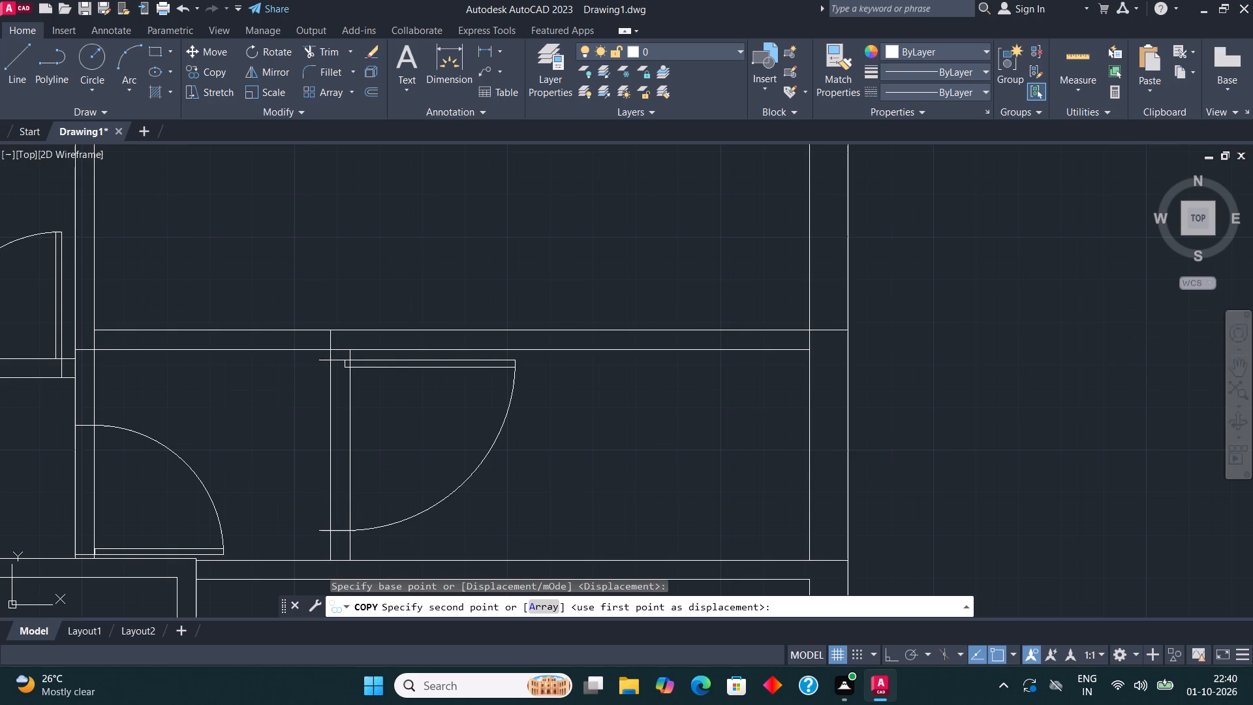
left_click(332, 359)
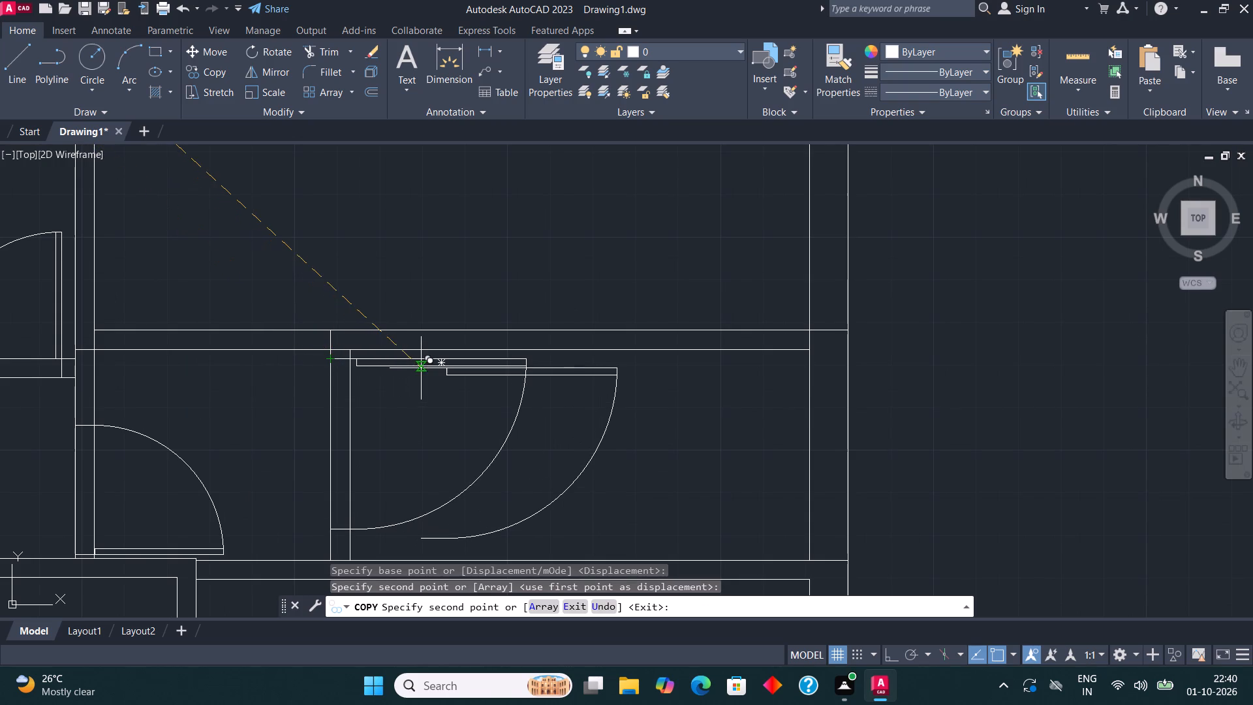
key("Escape")
Scale the short partition's door down to about 0.7 of its size from its upper-left corner.
left_click(396, 368)
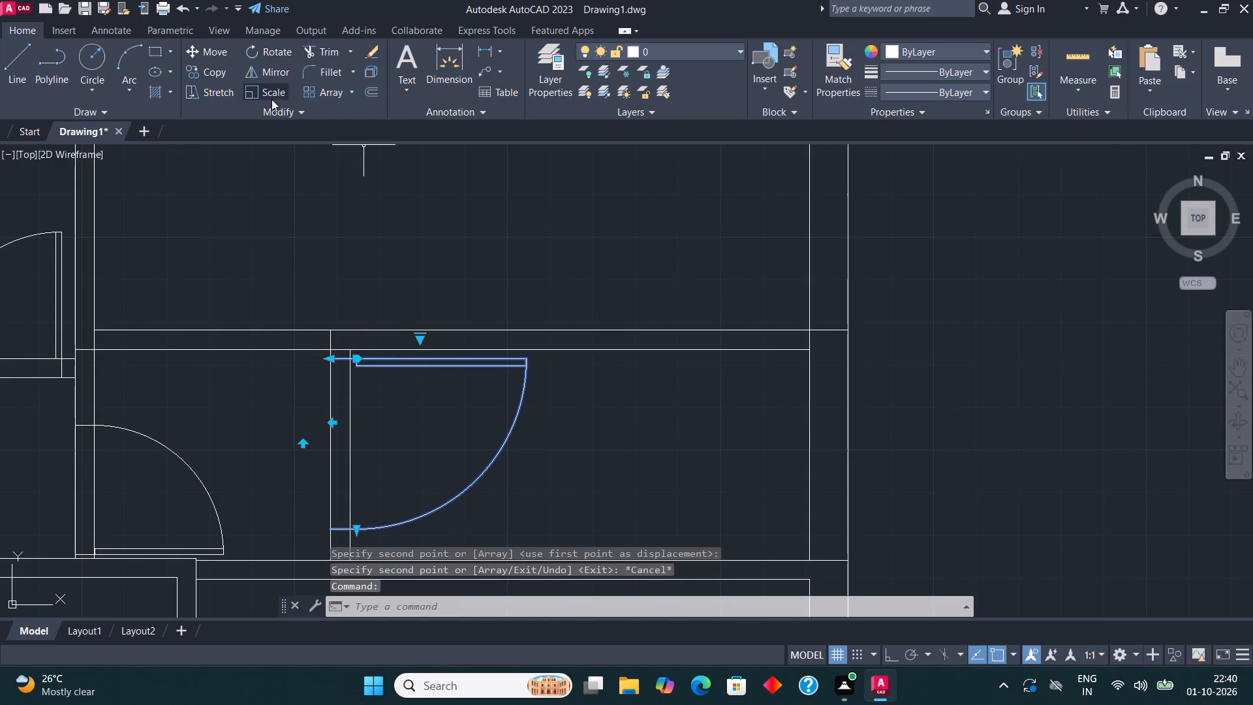
left_click(270, 98)
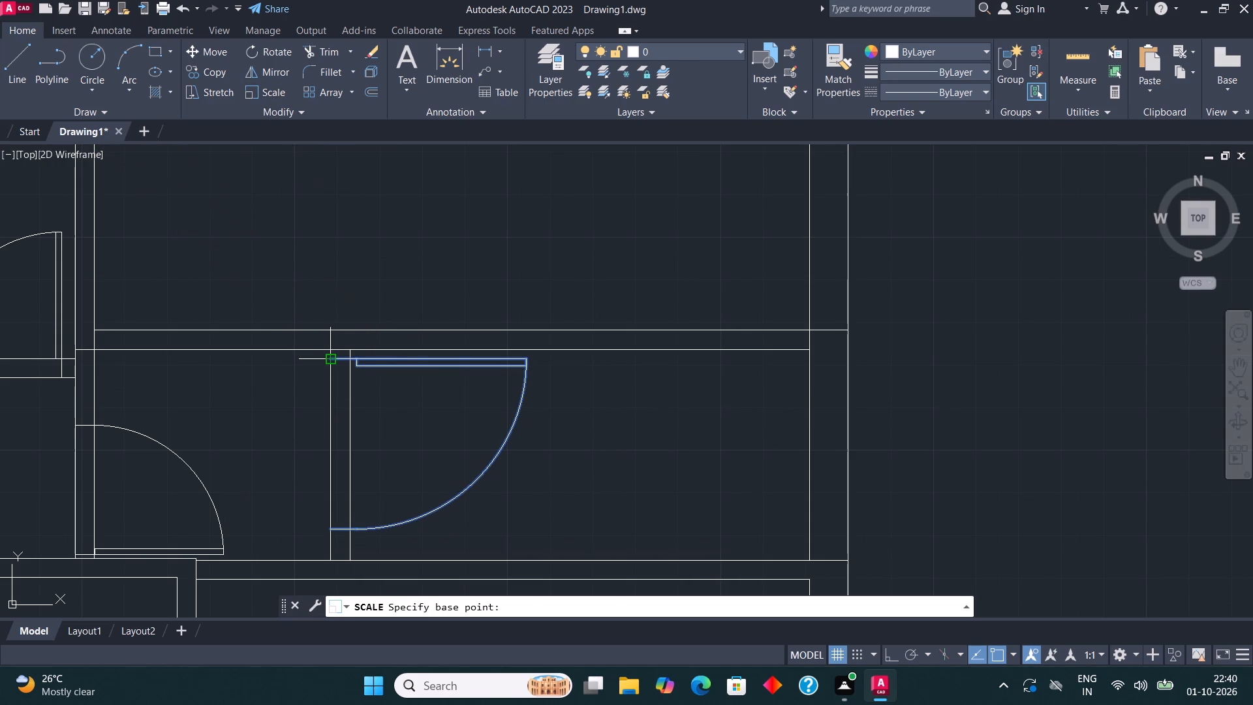
left_click(326, 358)
left_click(399, 371)
key("Escape")
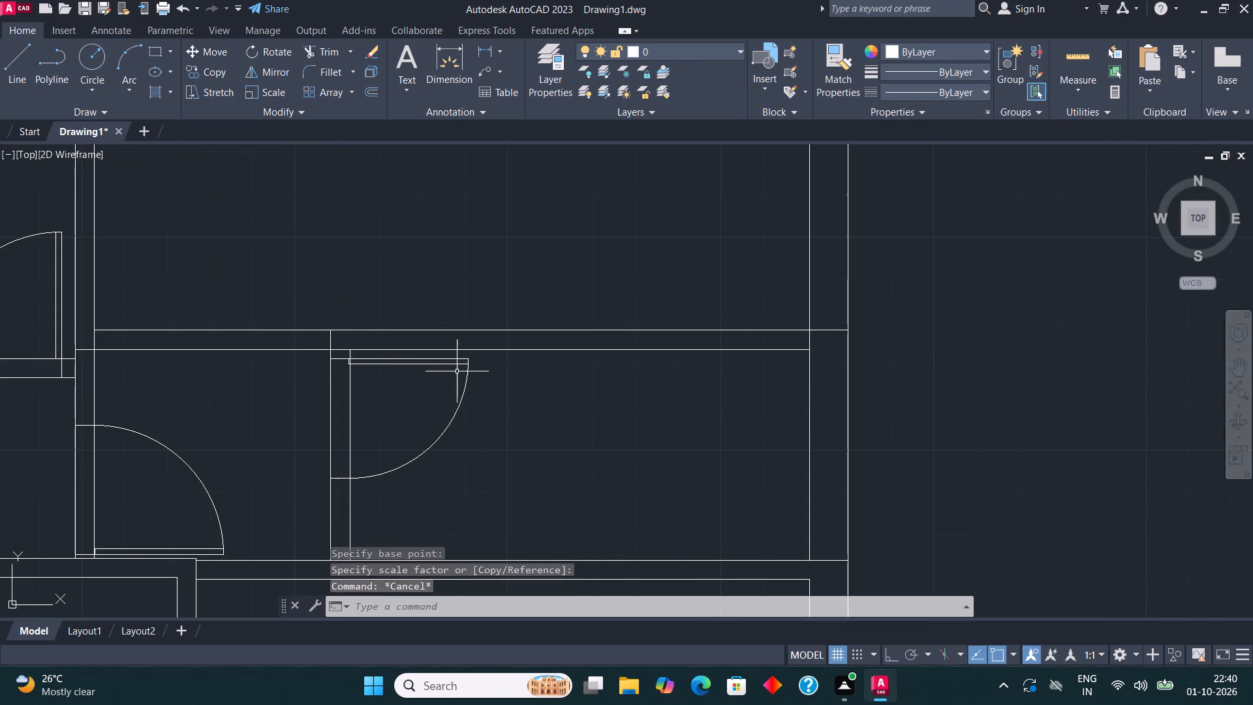
Copy the downward-opening spare door beside the toilet onto the top wall of the large right-hand room, near its left wall.
scroll(414, 399, "down", 1)
middle_click_drag(446, 409, 492, 390)
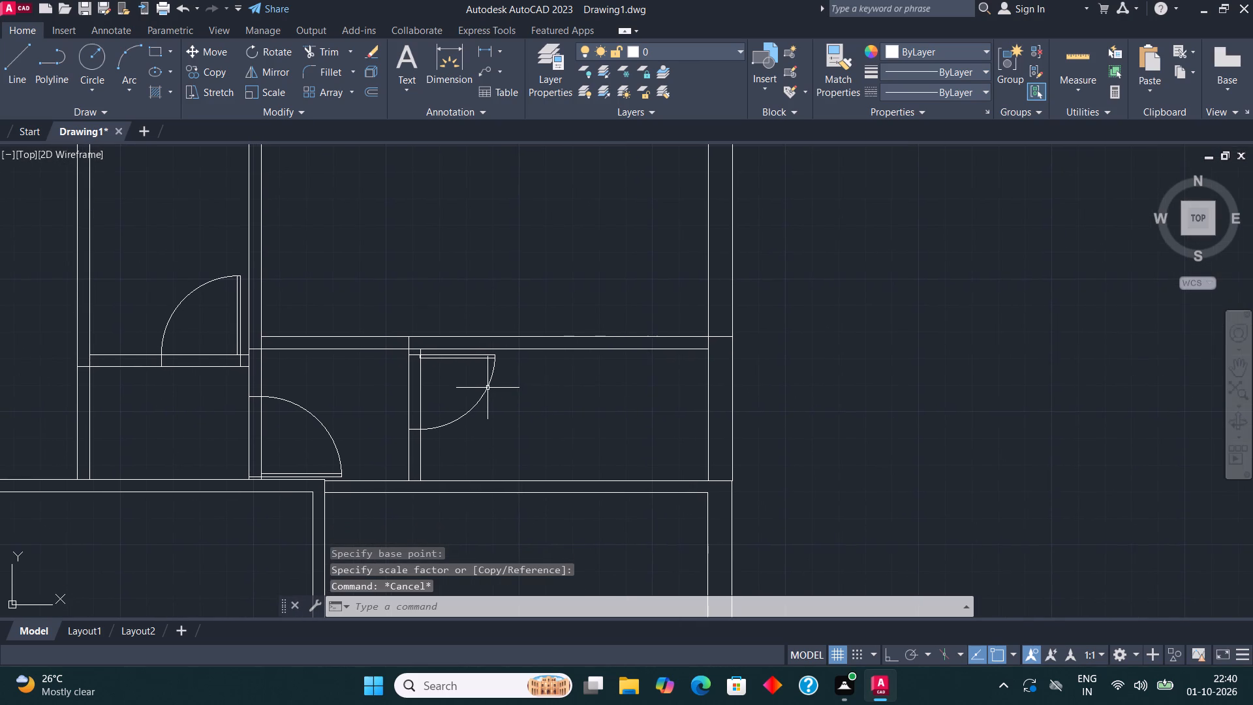
scroll(486, 388, "down", 3)
middle_click_drag(484, 350, 490, 454)
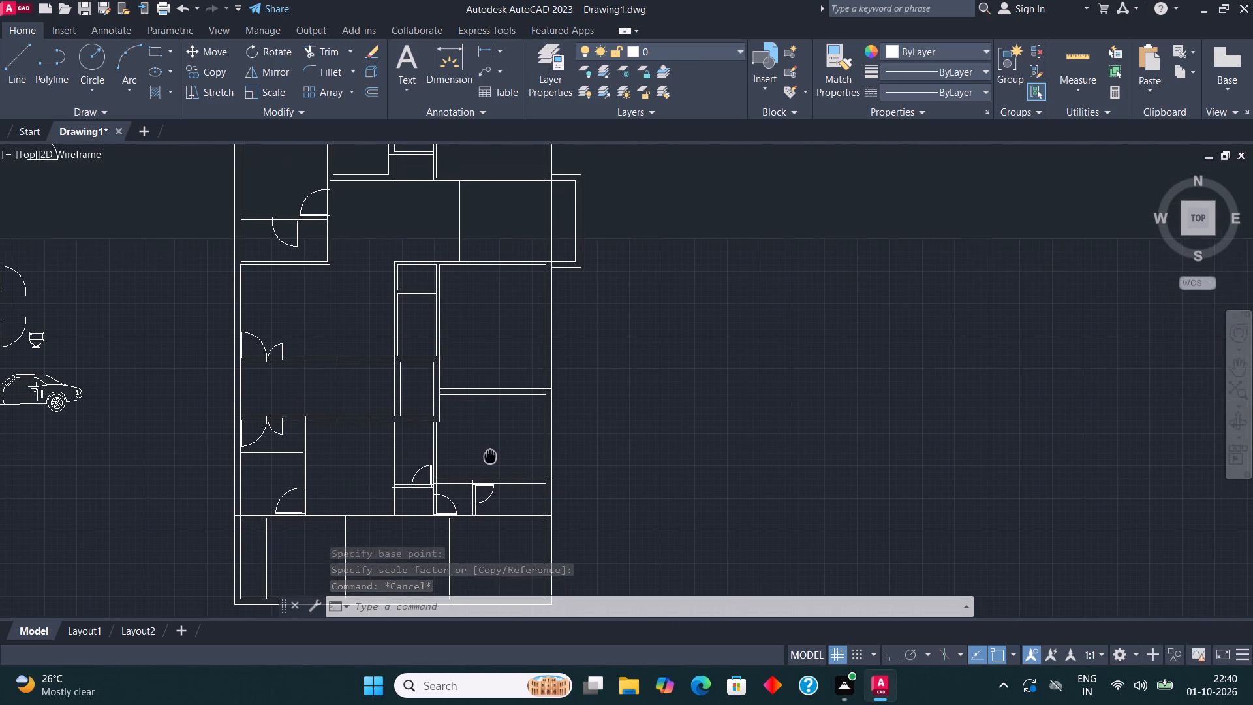
middle_click_drag(490, 454, 474, 446)
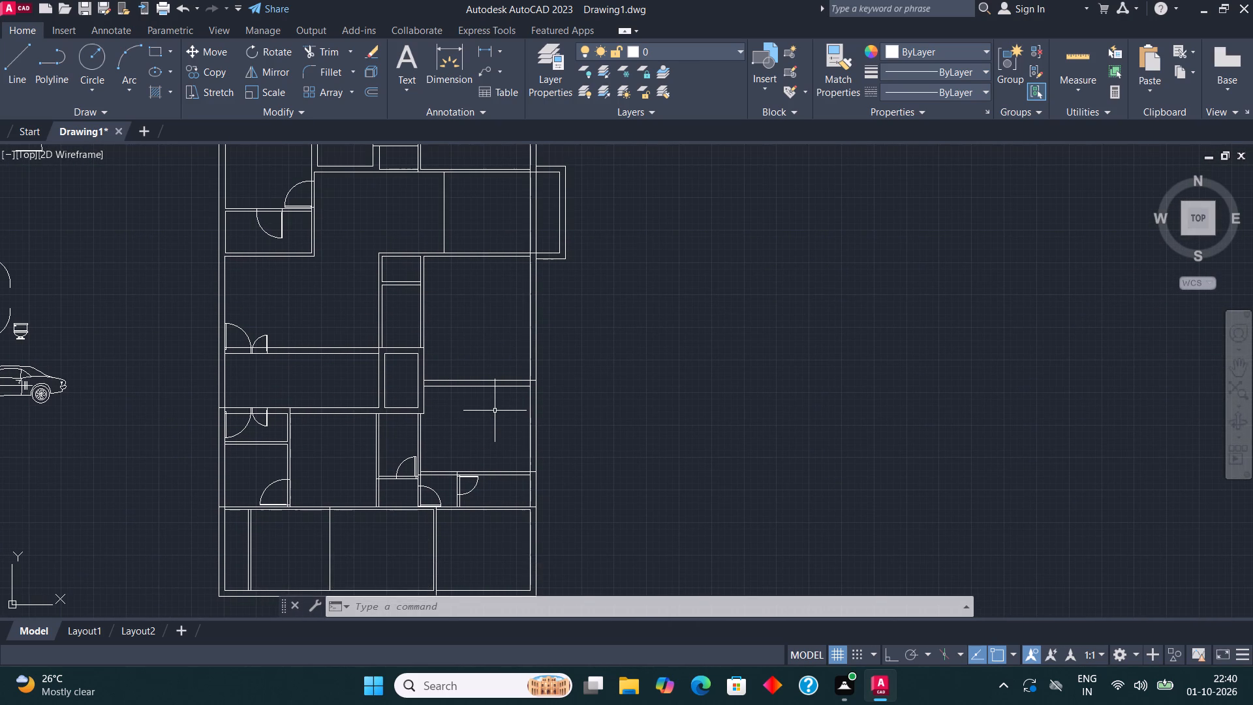
middle_click_drag(437, 344, 701, 462)
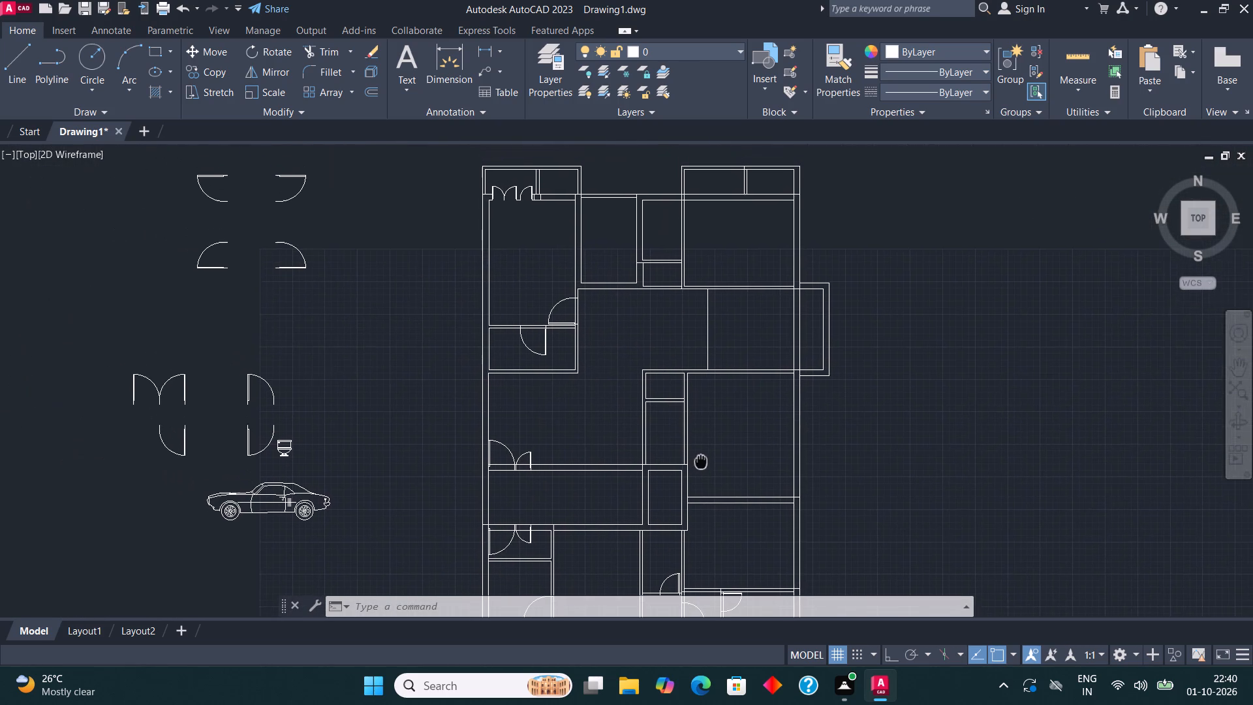
middle_click_drag(701, 462, 700, 463)
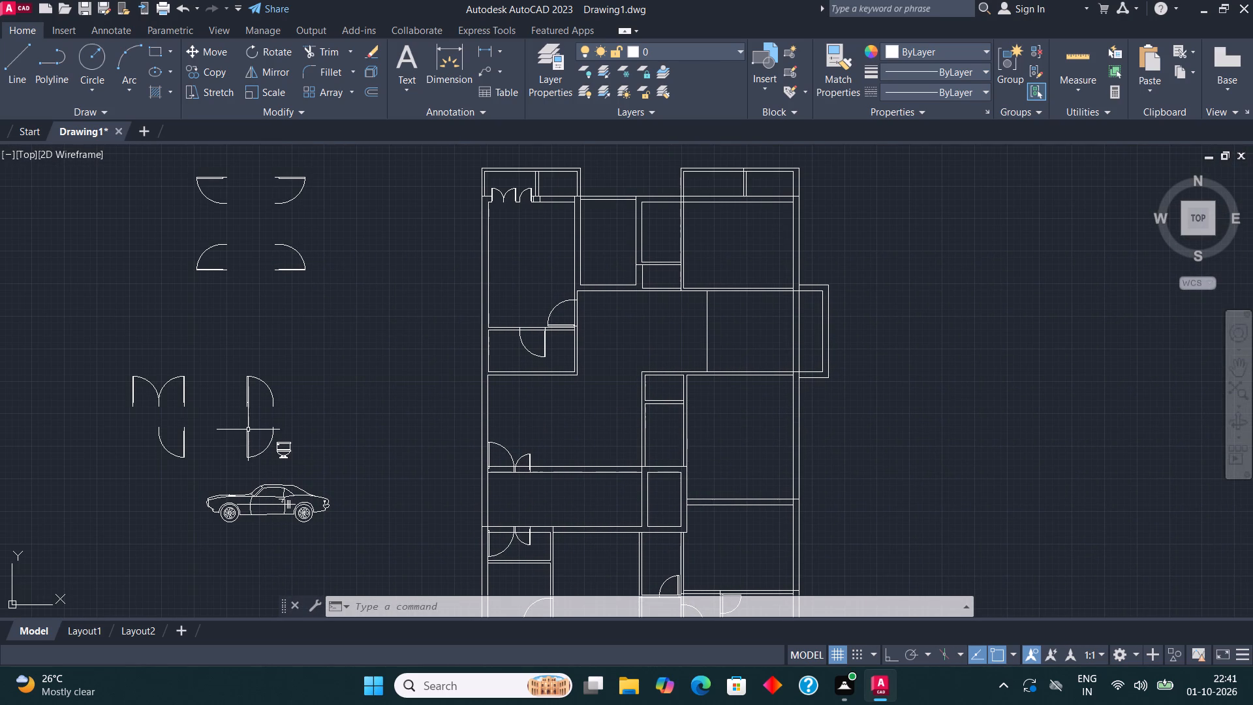
left_click(248, 430)
left_click(202, 71)
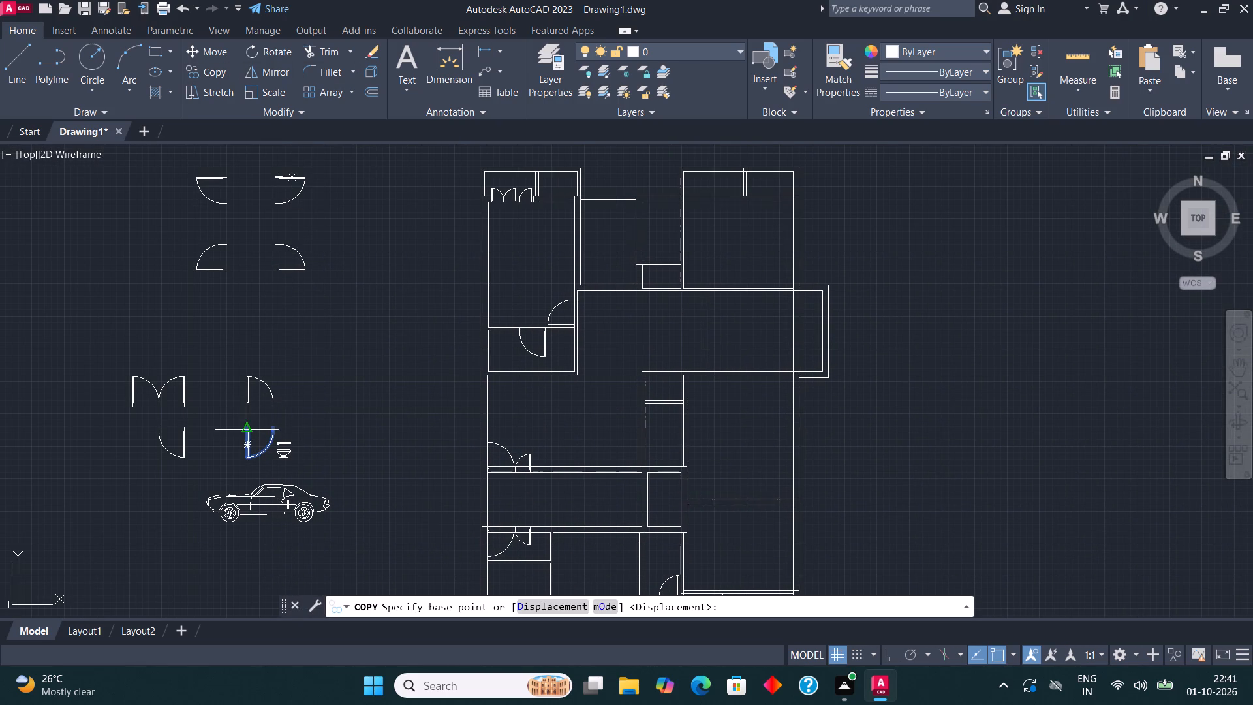
left_click(245, 428)
middle_click_drag(789, 366, 724, 368)
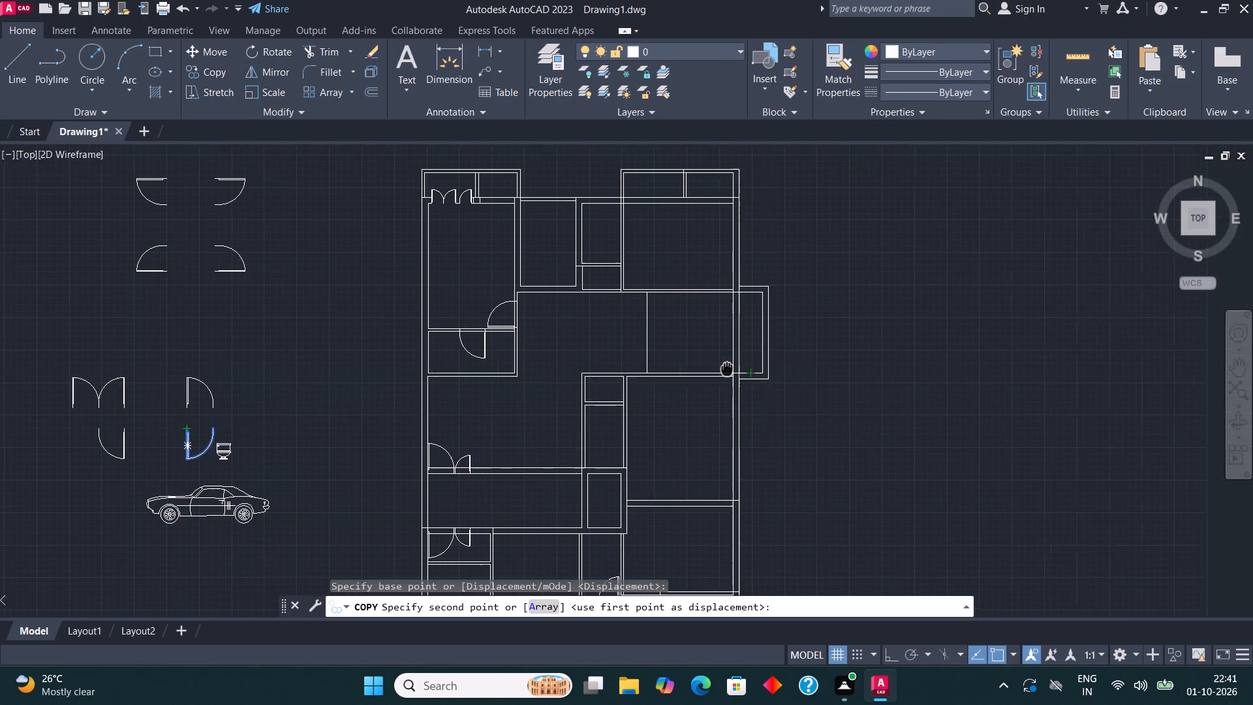
middle_click_drag(724, 368, 671, 378)
scroll(590, 386, "up", 3)
scroll(540, 402, "up", 2)
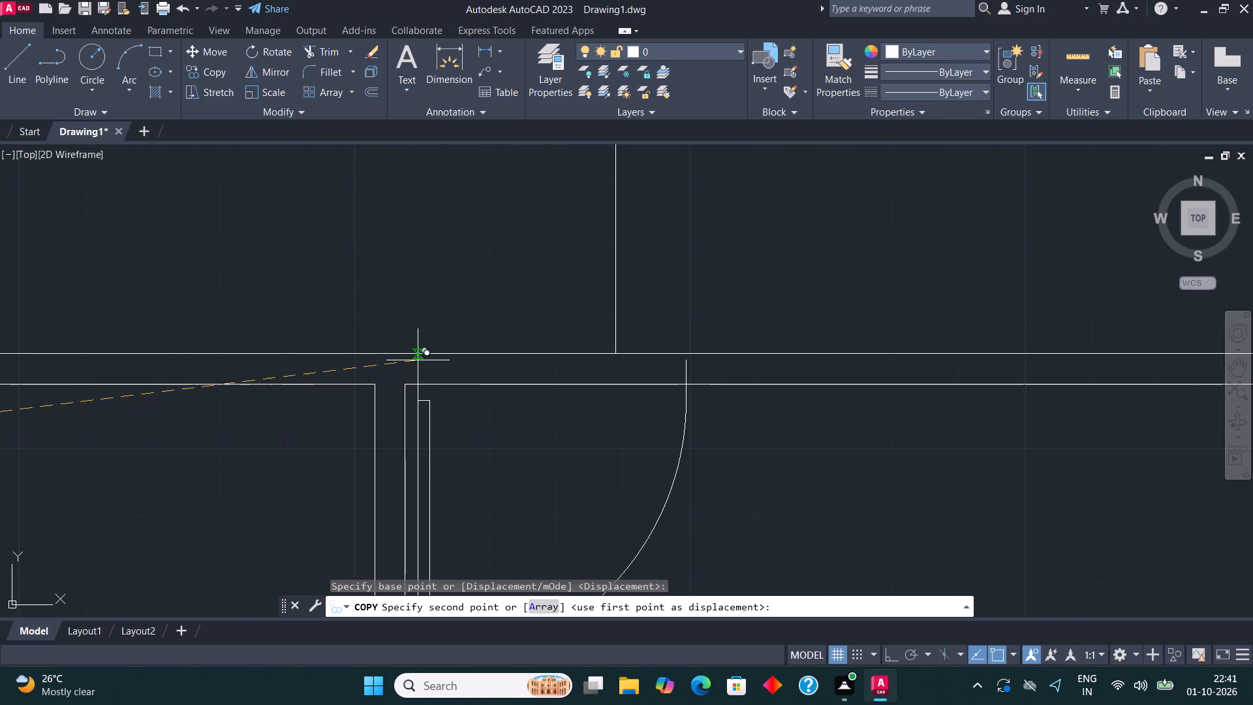
left_click(416, 360)
scroll(439, 368, "down", 2)
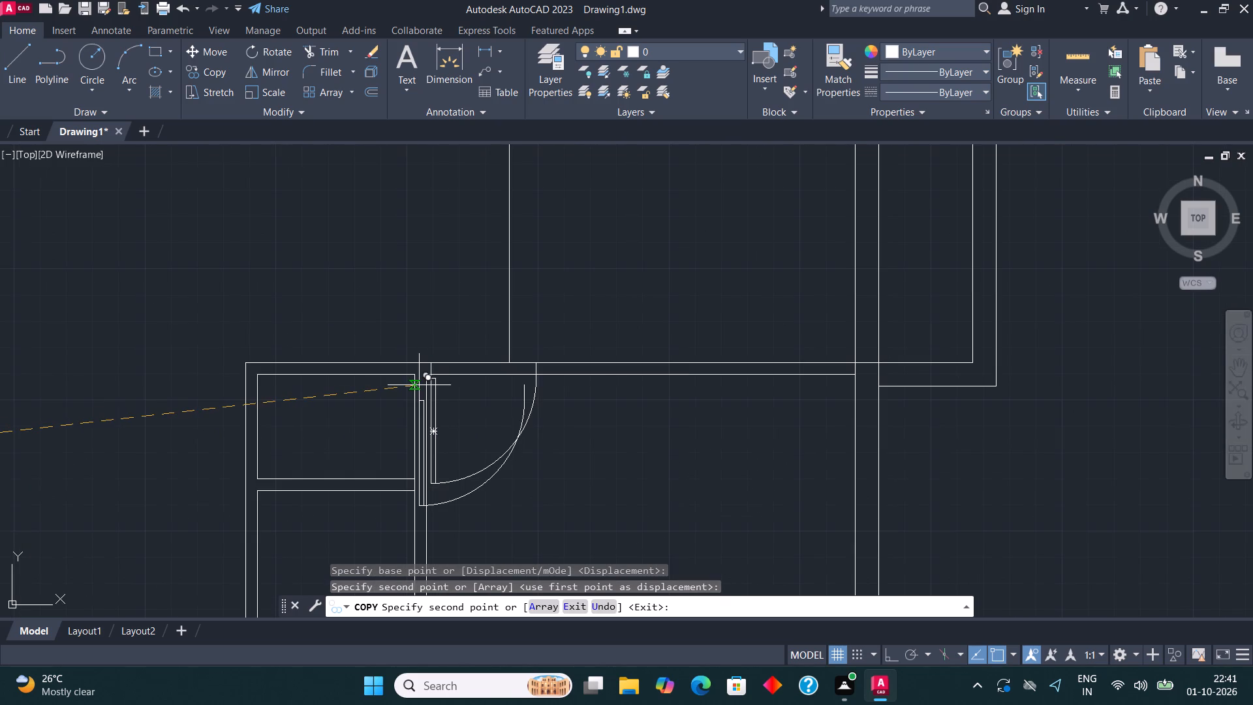
key("Escape")
Shift the single vertical line in the central hall slightly right, just past the new door's swing.
middle_click_drag(497, 392, 485, 389)
scroll(486, 375, "down", 1)
middle_click_drag(540, 368, 539, 398)
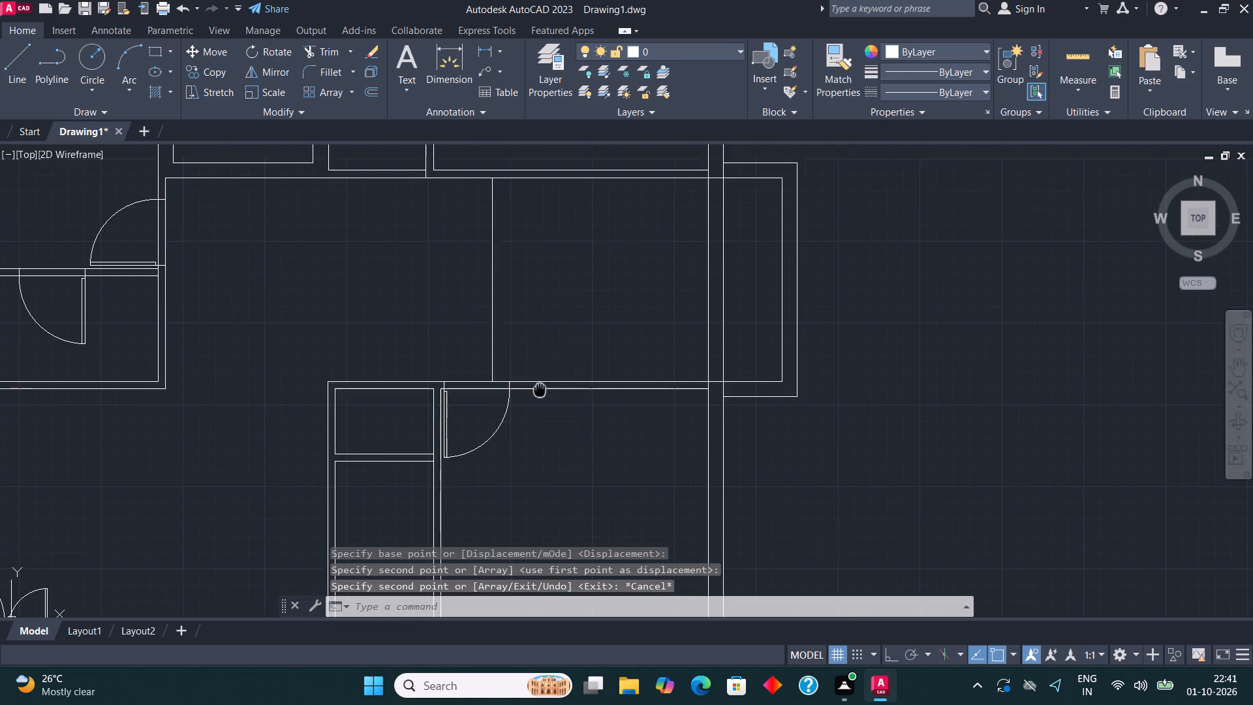
middle_click_drag(539, 398, 503, 421)
middle_click_drag(530, 395, 517, 415)
middle_click_drag(501, 373, 472, 416)
left_click(412, 390)
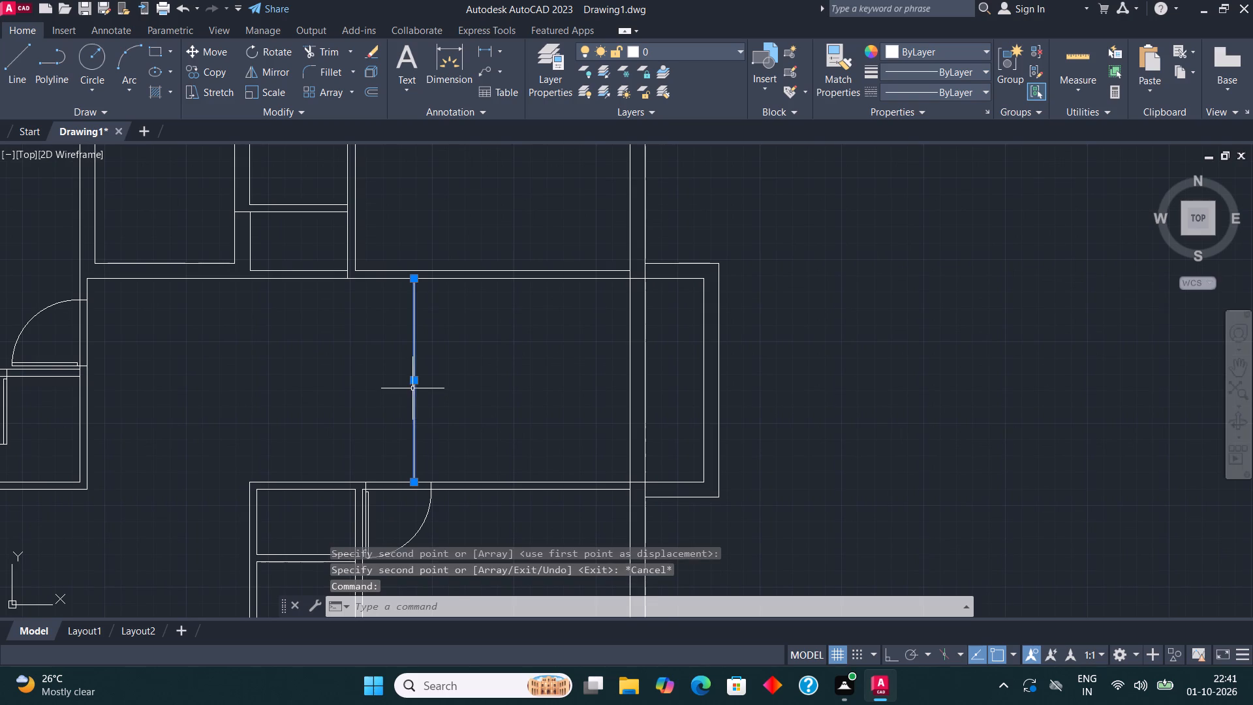
left_click(416, 381)
left_click(434, 379)
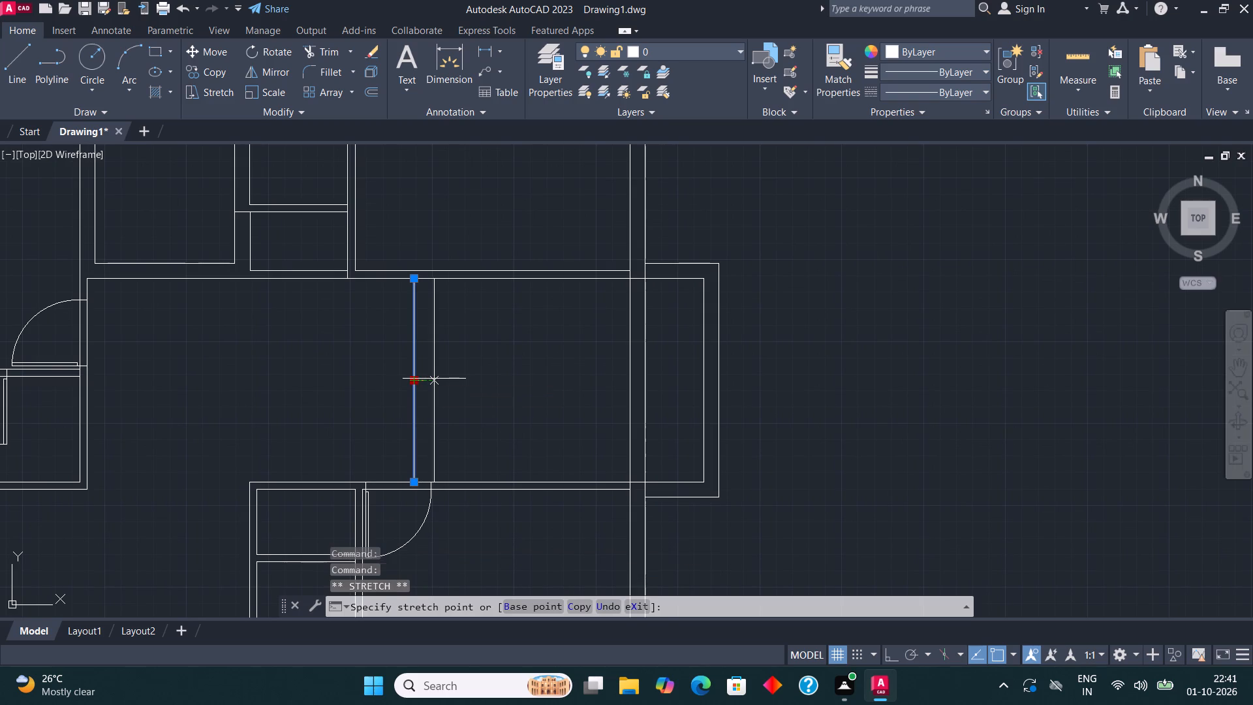
key("Escape")
Copy the lower-right door of the upper spare set to the bottom end of the upper-right room's left wall.
scroll(441, 418, "down", 2)
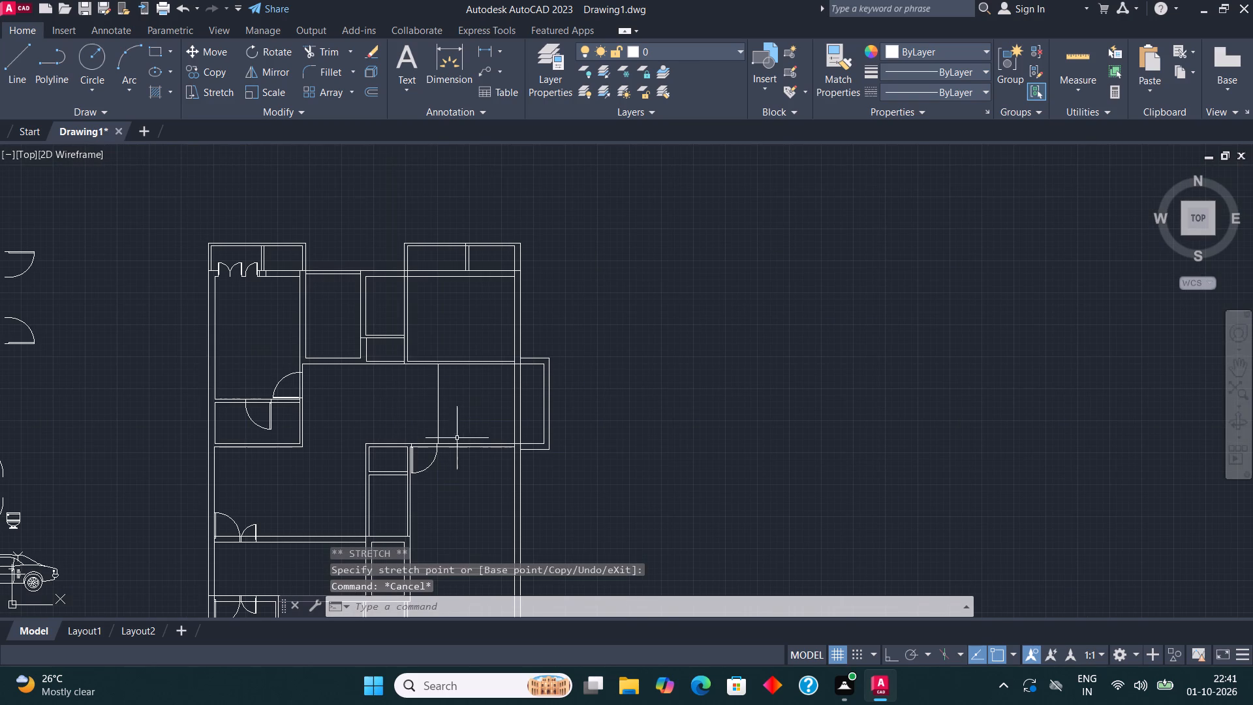
middle_click_drag(380, 458, 467, 492)
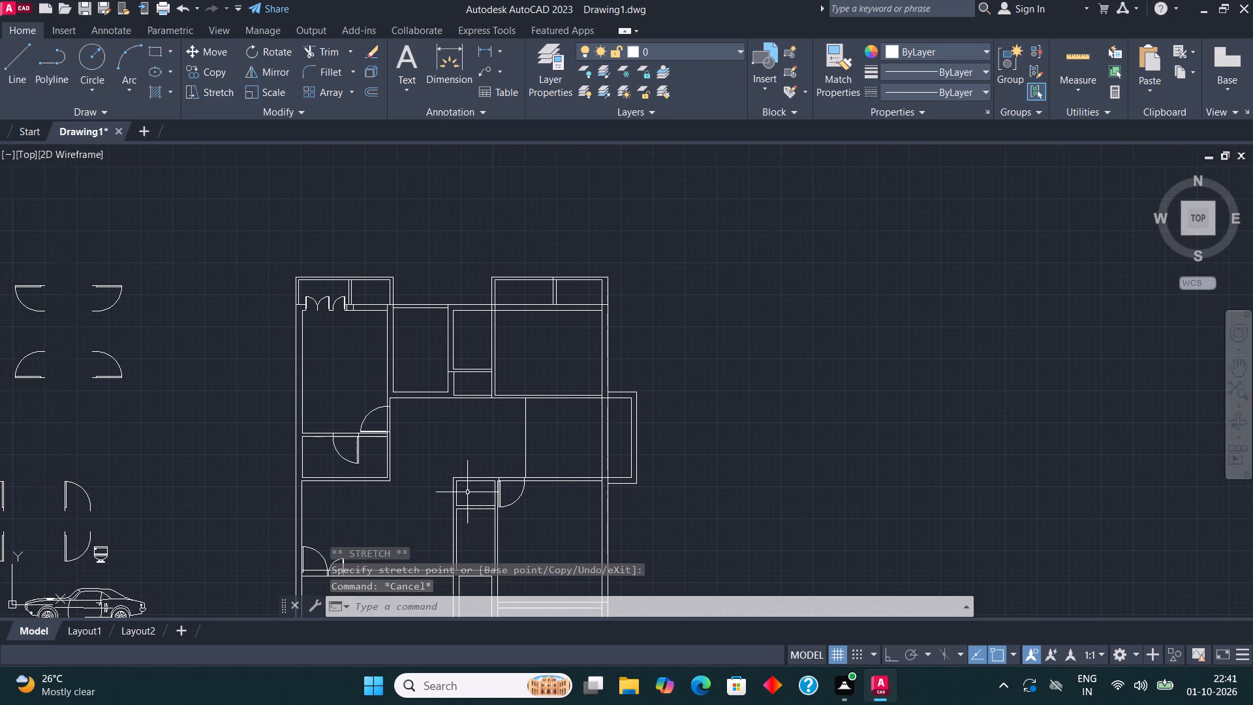
middle_click_drag(530, 383, 541, 409)
scroll(491, 424, "down", 1)
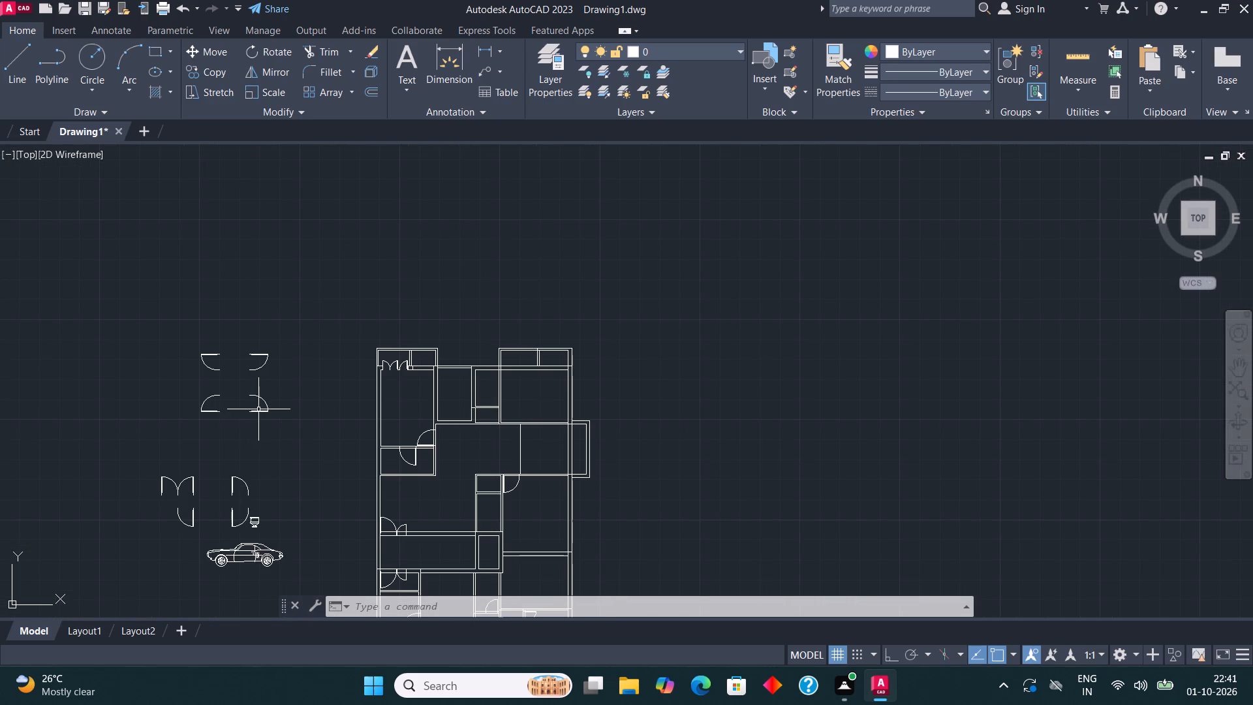
left_click(260, 409)
left_click(214, 62)
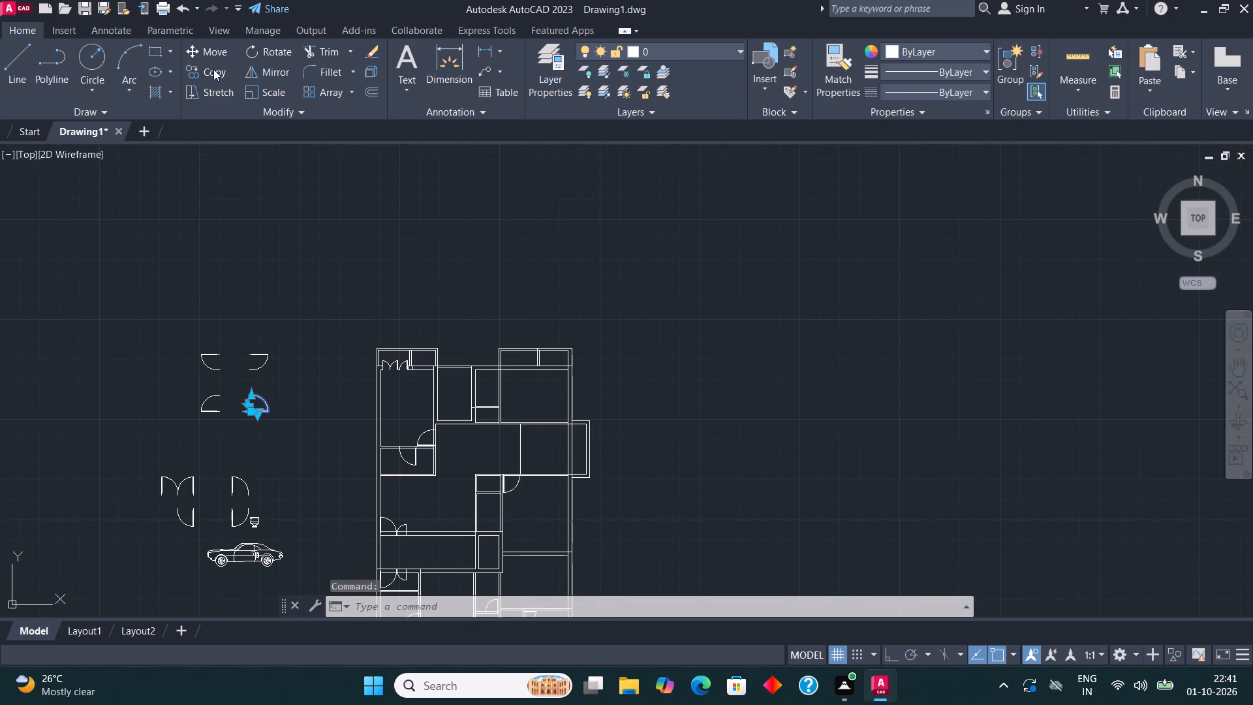
left_click(213, 69)
left_click(245, 408)
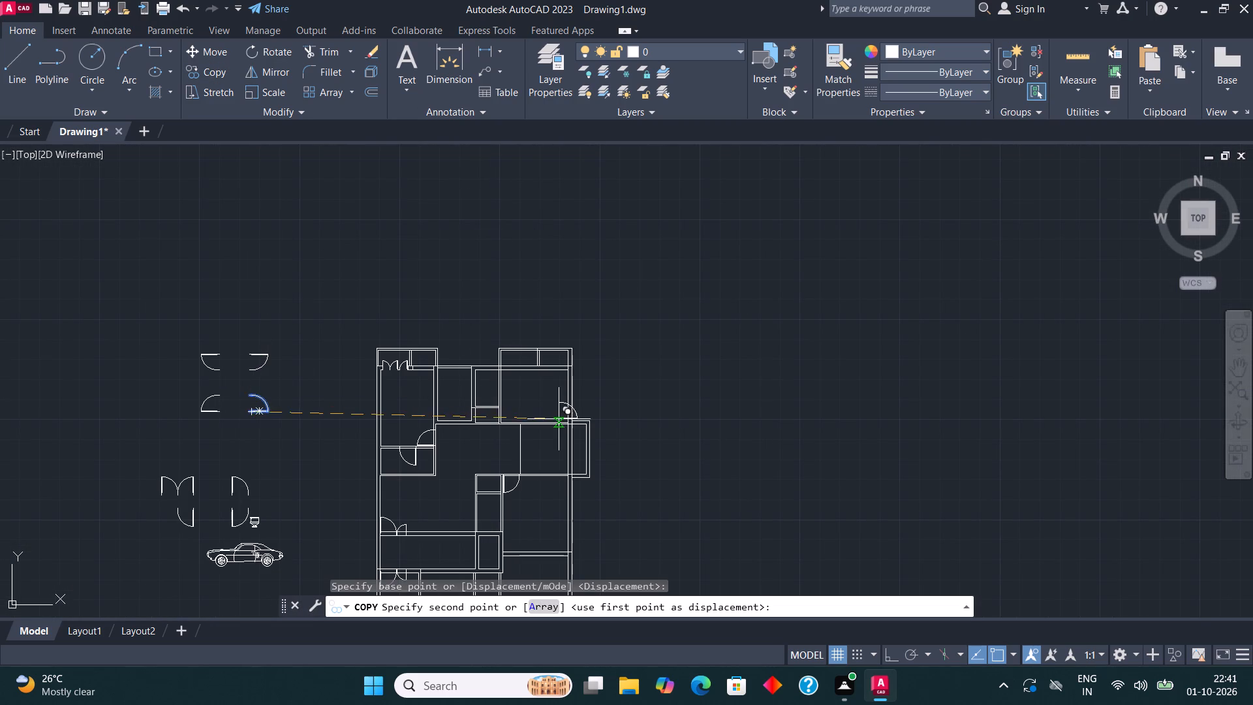
scroll(502, 412, "up", 4)
left_click(466, 485)
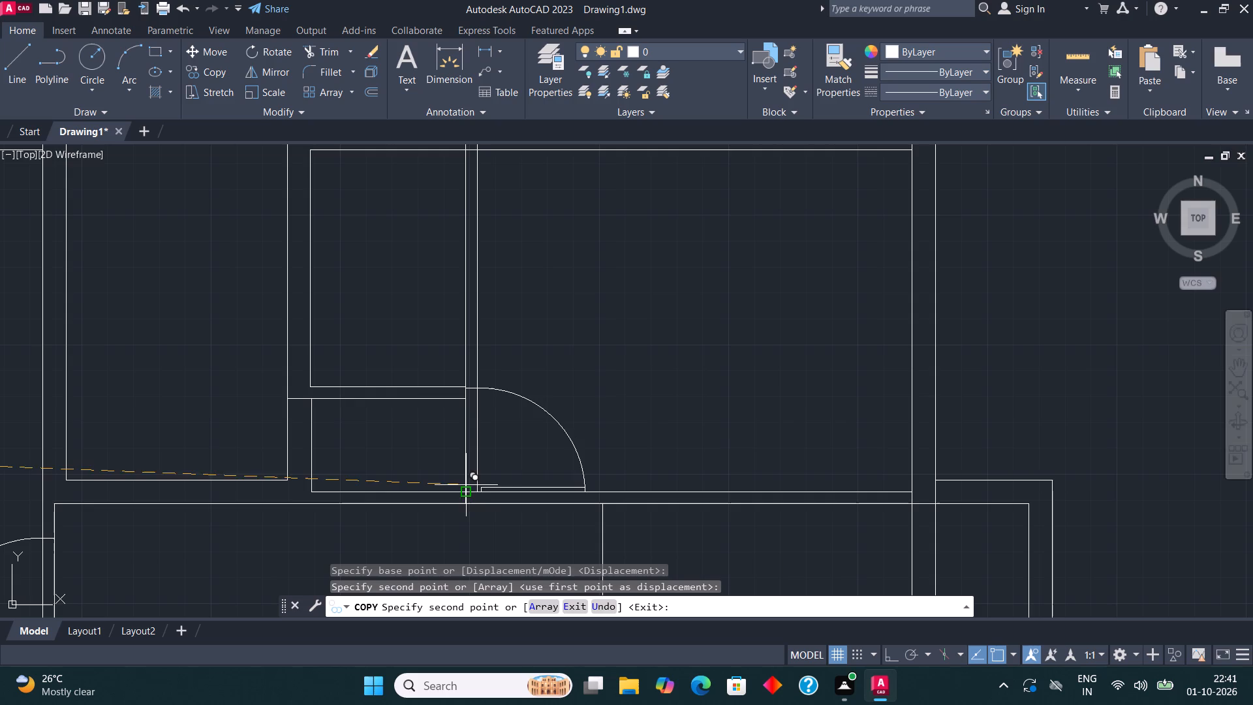
key("Escape")
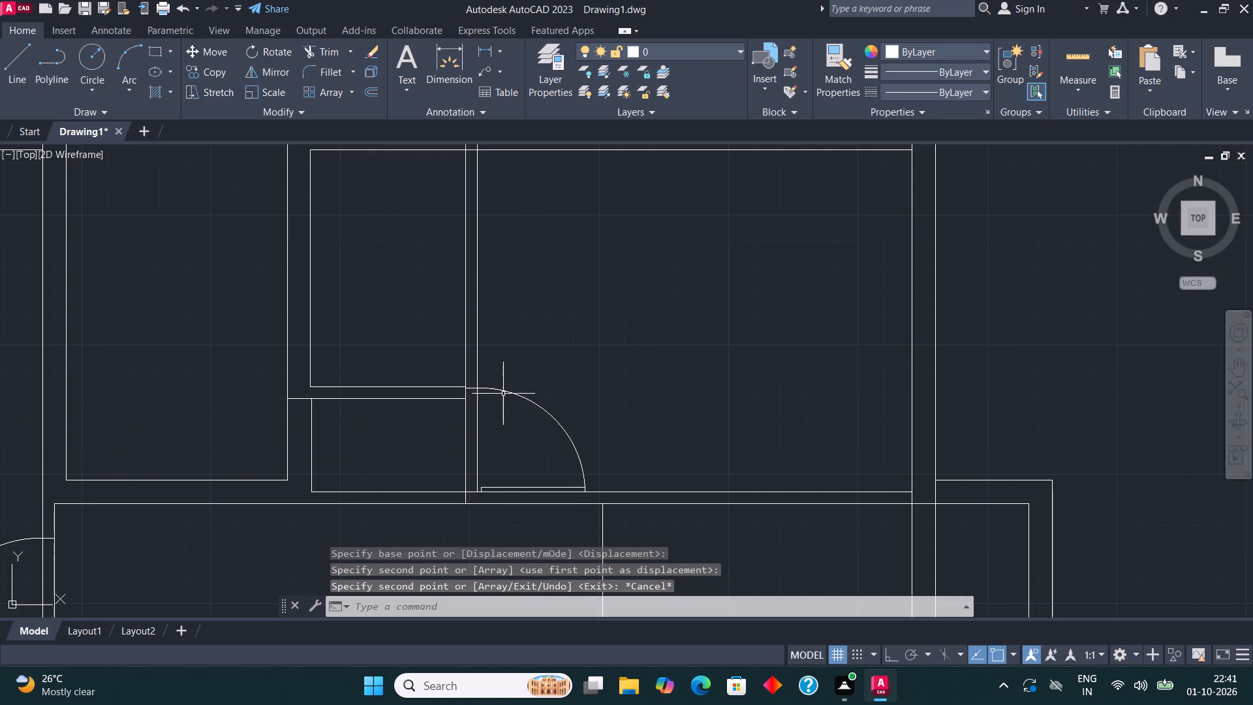
Scale the new door at the bottom of the upper-right room's left wall to about 0.87 from its lower-left corner.
left_click(504, 390)
left_click(265, 91)
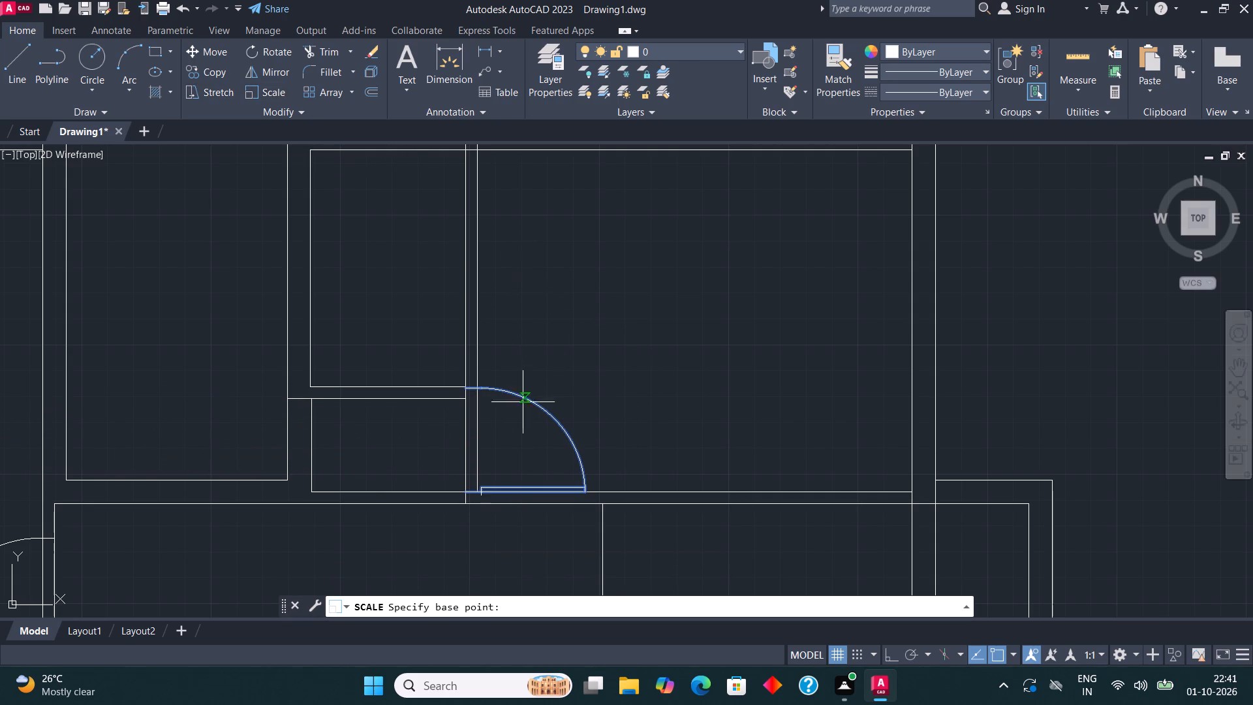
left_click(462, 487)
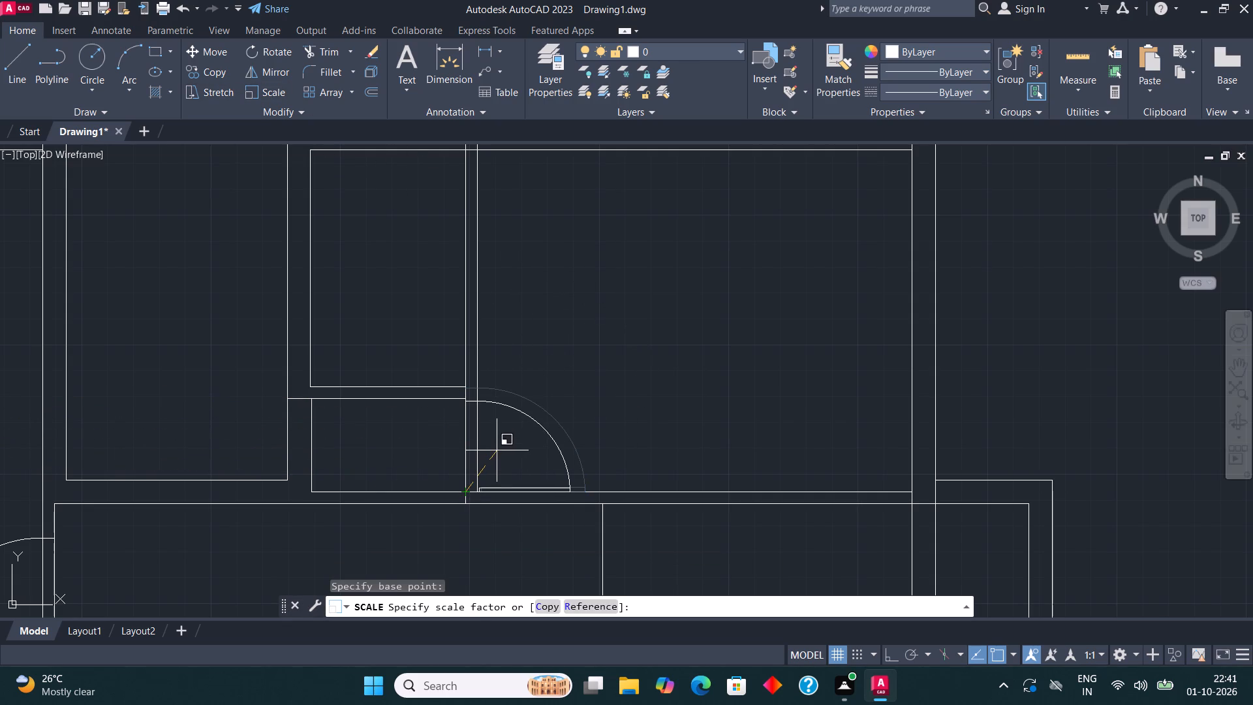
left_click(497, 450)
key("Escape")
Copy the right leaf of the spare double door onto the small upper room's bottom wall, beside its right wall.
scroll(559, 374, "down", 2)
middle_click_drag(559, 374, 573, 366)
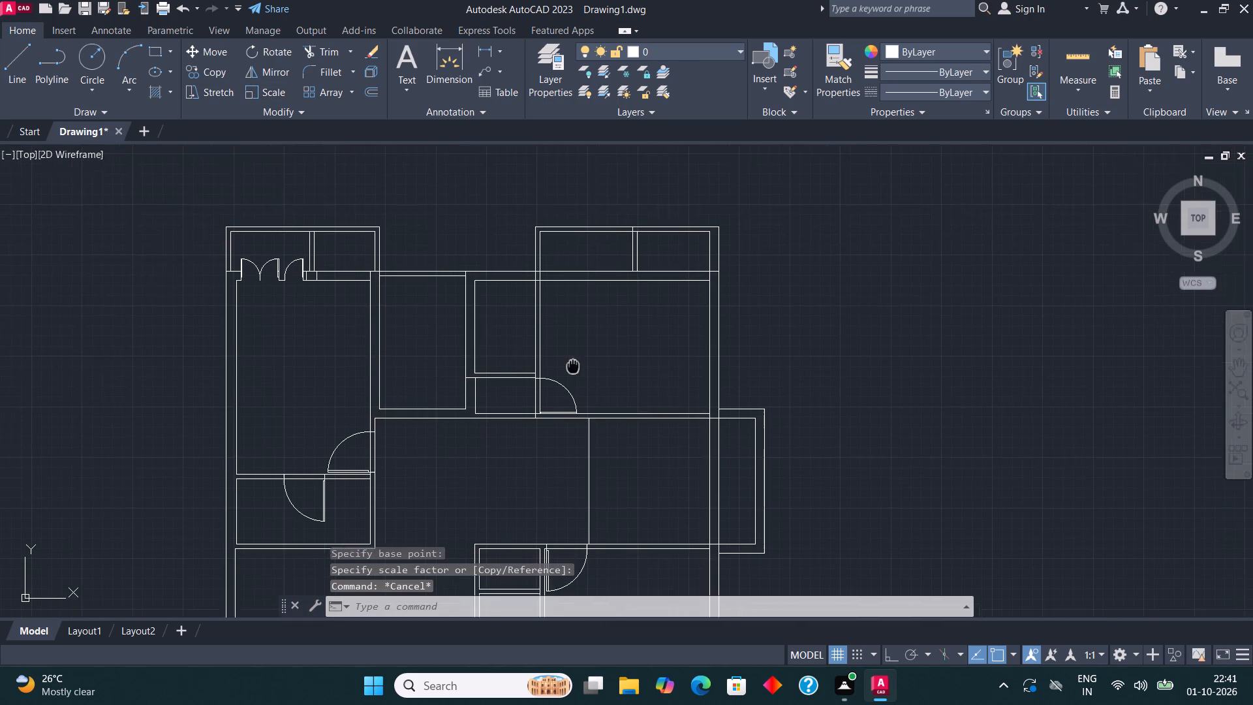
middle_click_drag(573, 366, 585, 362)
scroll(583, 342, "down", 1)
scroll(492, 381, "down", 1)
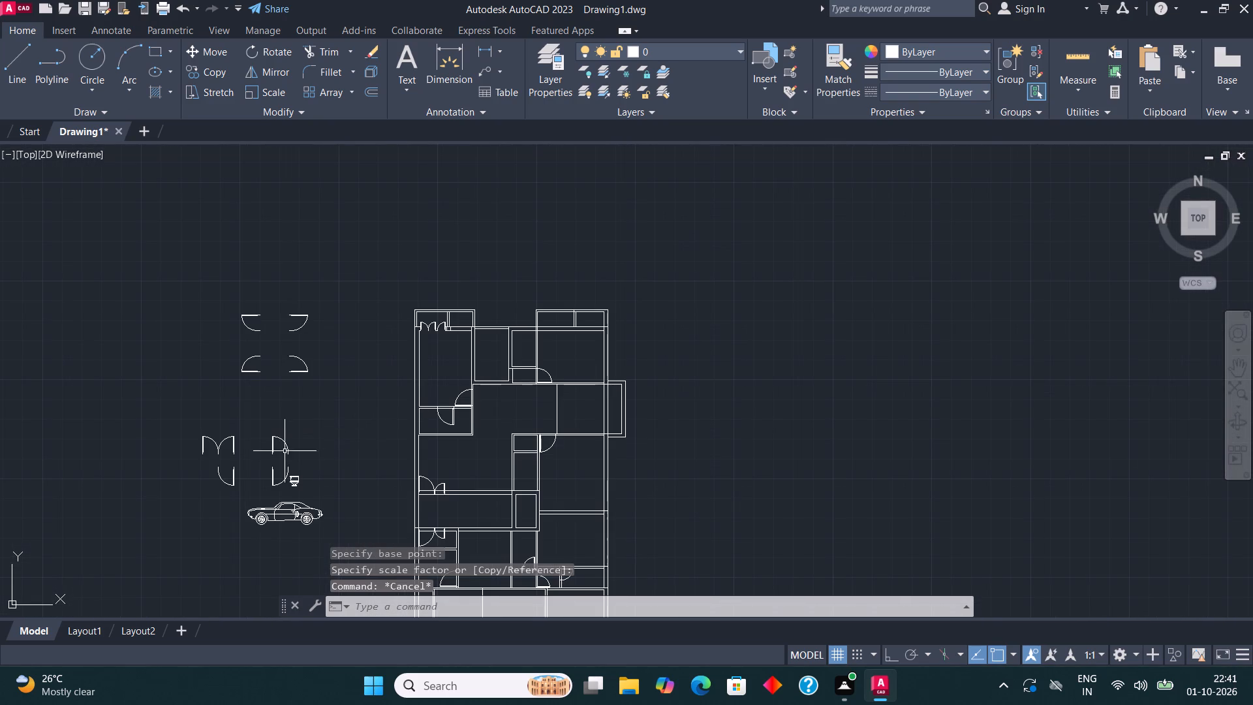
scroll(233, 453, "up", 2)
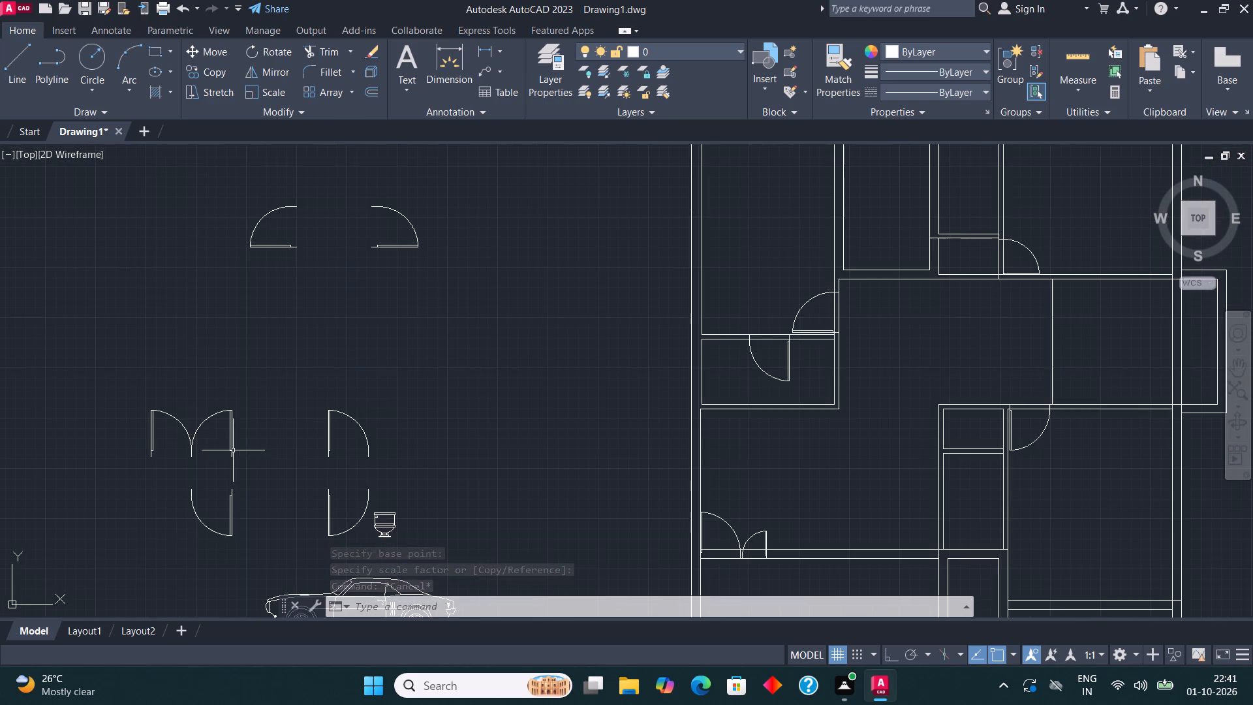
left_click(226, 443)
left_click(199, 409)
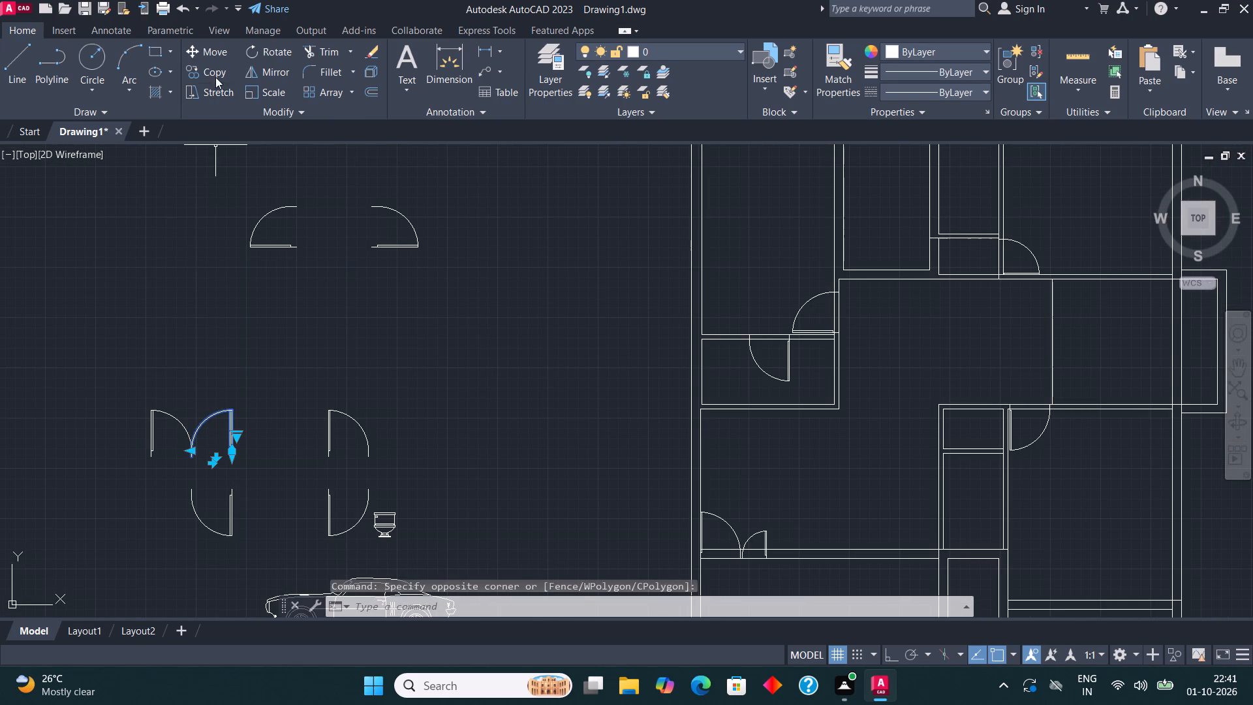
left_click(216, 76)
left_click(236, 460)
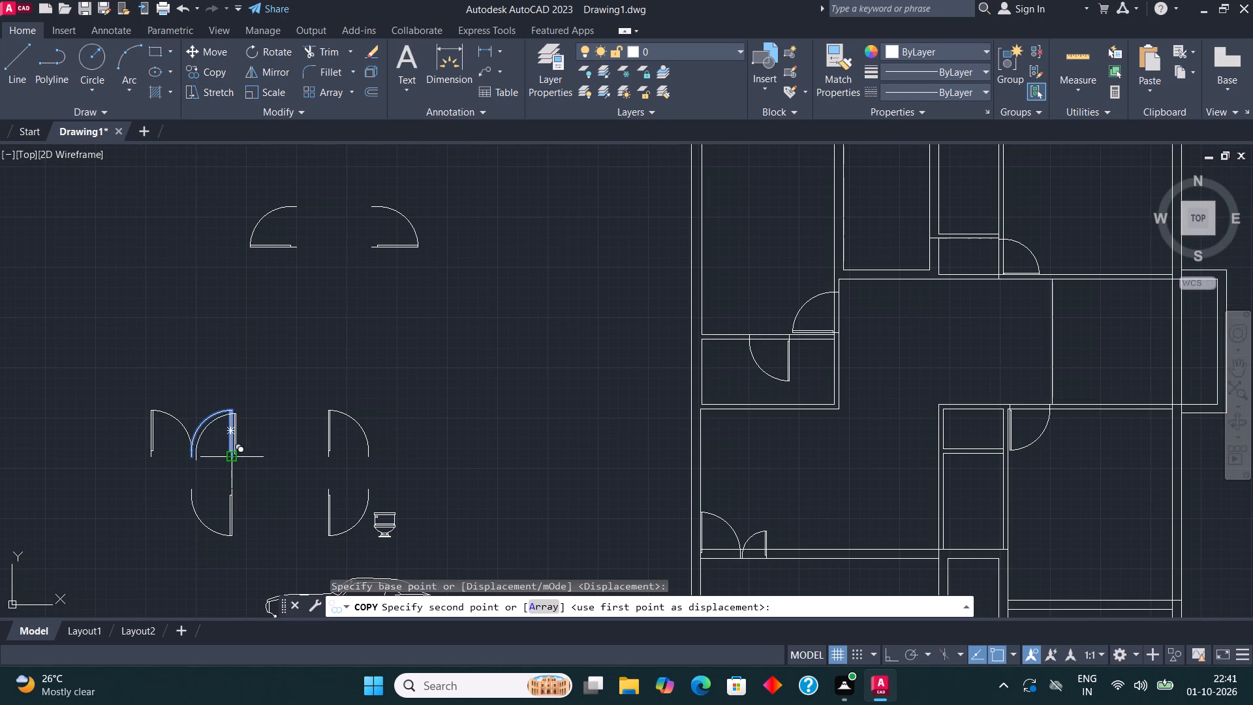
scroll(298, 219, "down", 2)
middle_click_drag(394, 278, 252, 377)
middle_click_drag(446, 305, 446, 320)
scroll(436, 313, "up", 2)
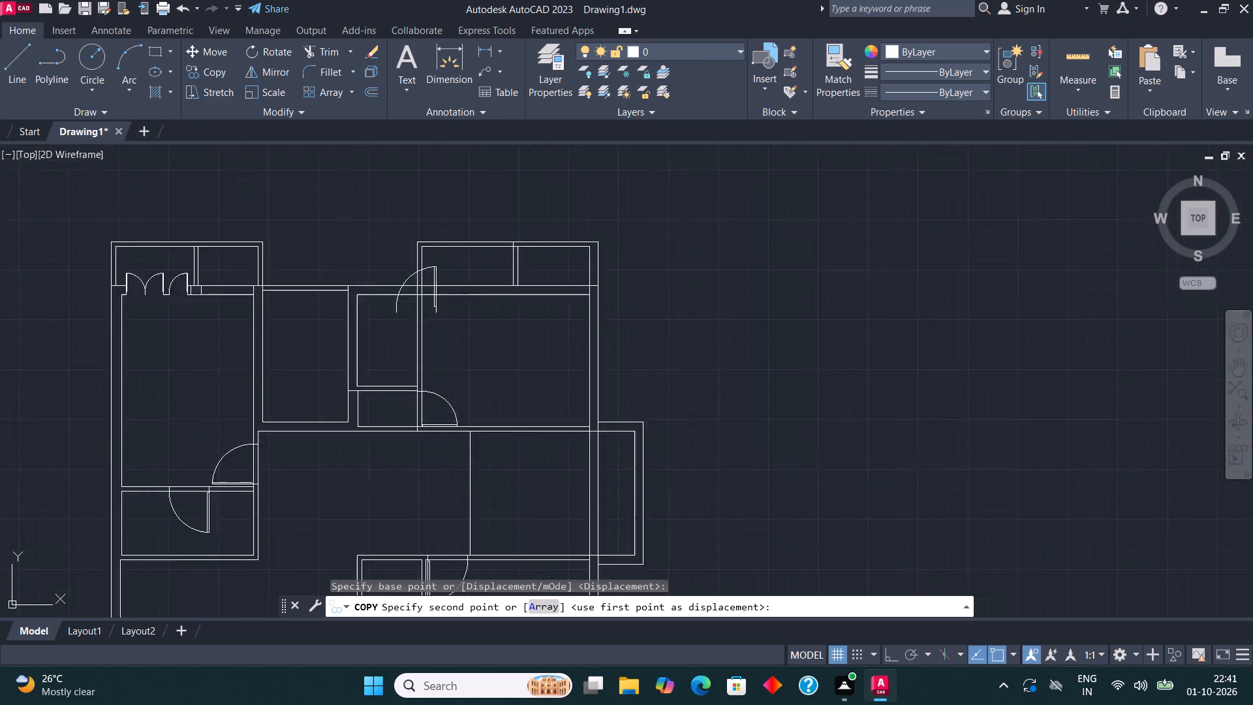
scroll(436, 313, "up", 1)
scroll(391, 426, "up", 2)
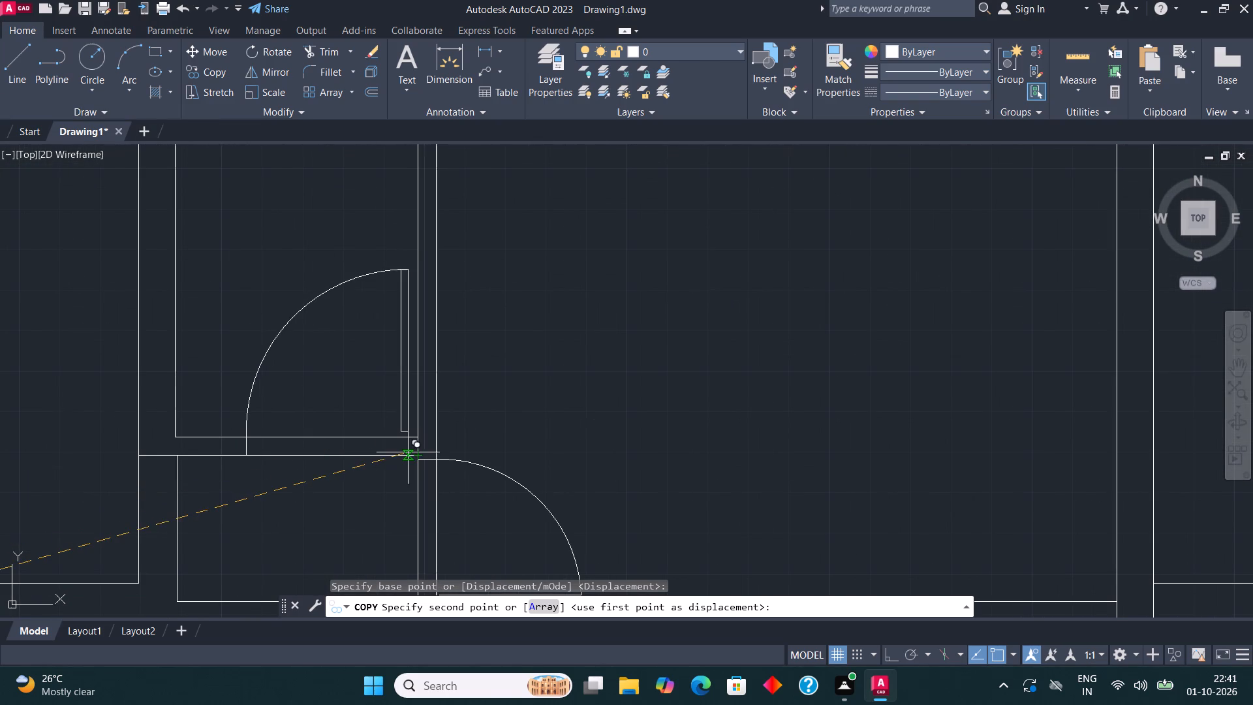
left_click(408, 452)
key("Escape")
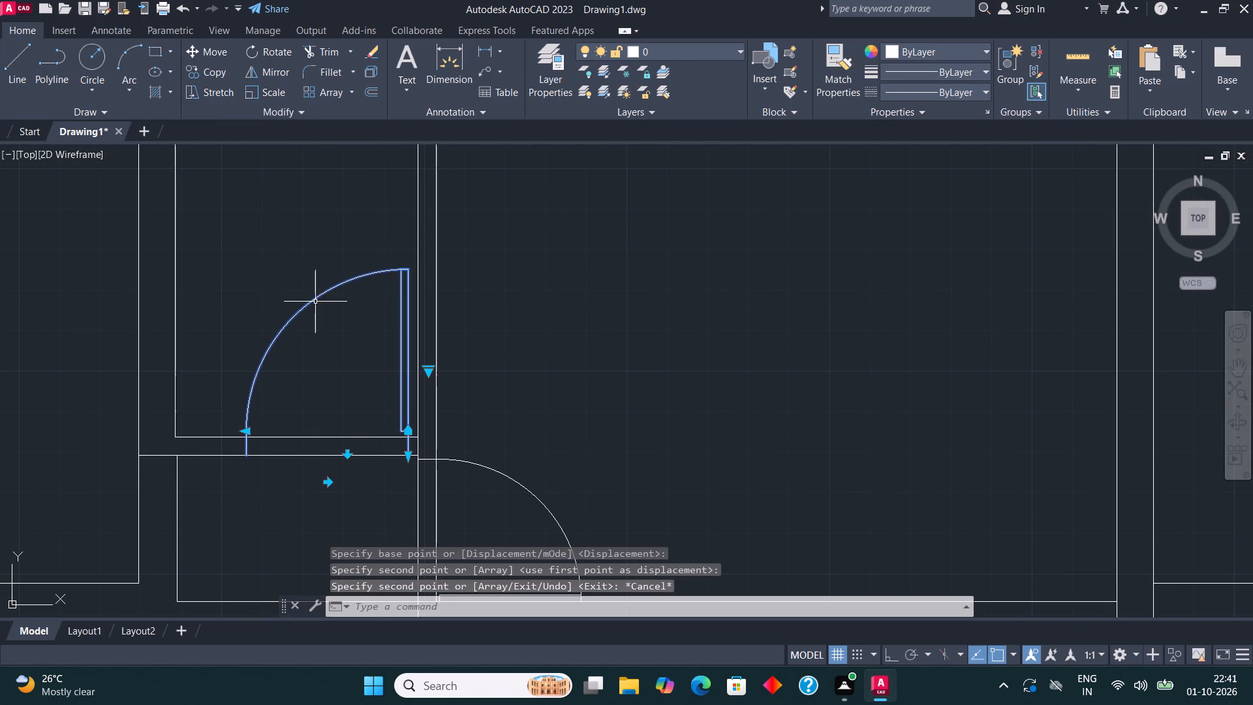
Scale the small upper room's new door down to about 0.75 of its size from its lower-right corner.
left_click(315, 302)
left_click(273, 97)
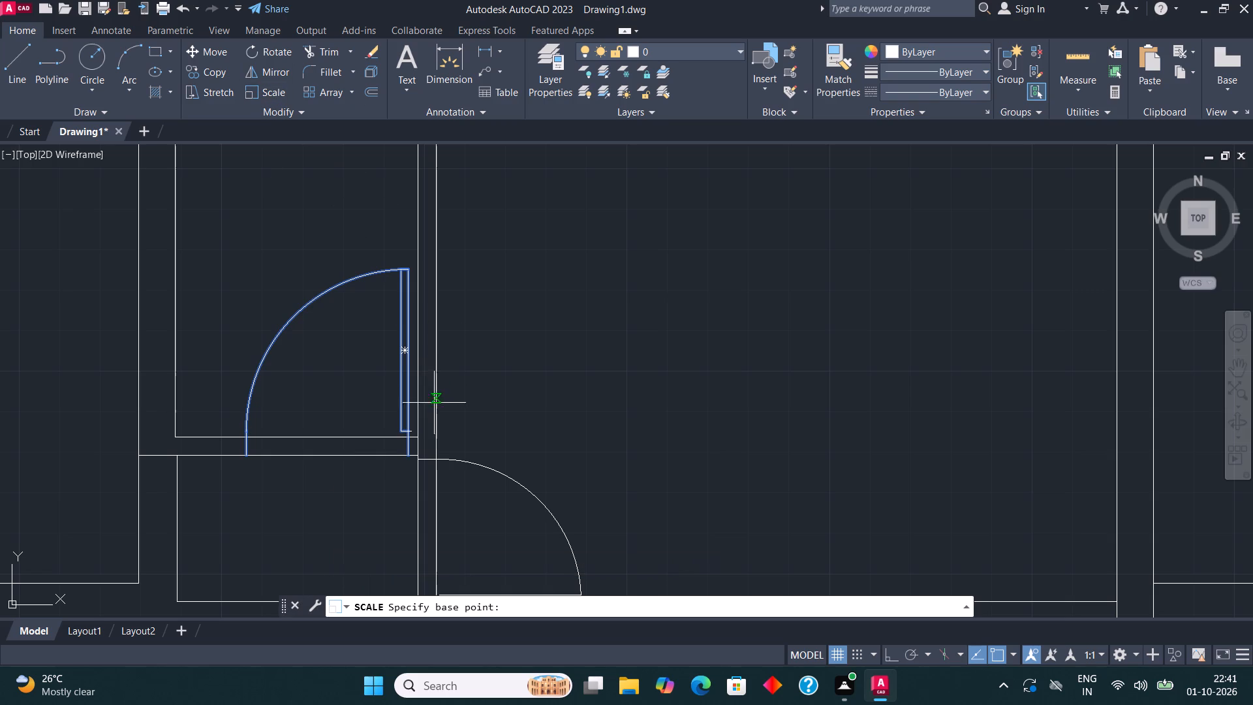
left_click(407, 452)
left_click(382, 390)
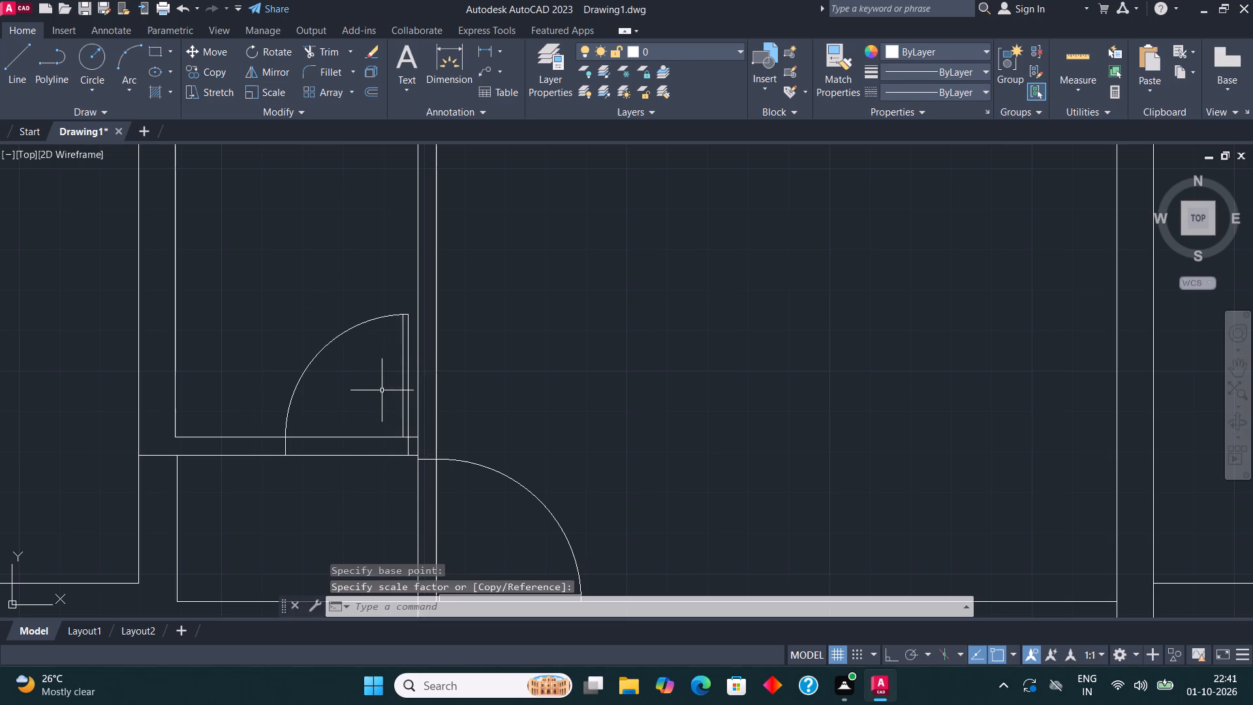
key("Escape")
Copy both leaves of the spare double door into the central hall, just below the upper middle room.
scroll(384, 304, "down", 2)
middle_click_drag(412, 317, 443, 319)
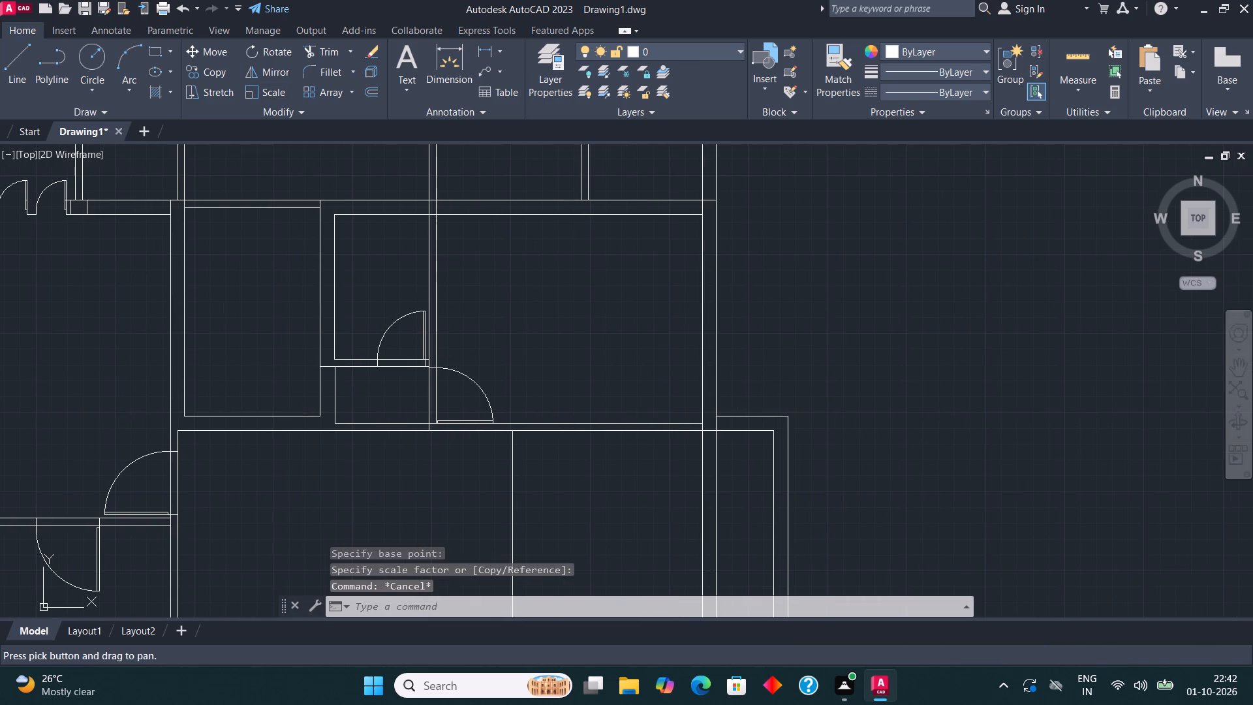
scroll(444, 325, "down", 5)
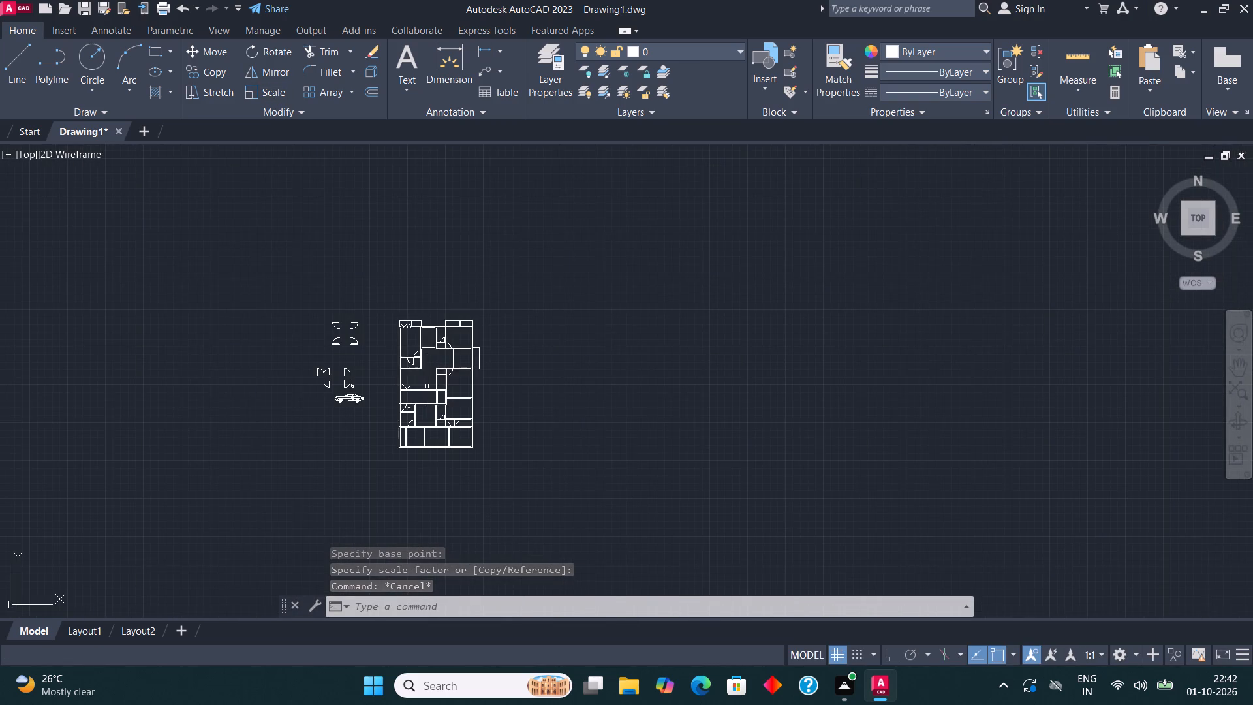
scroll(427, 386, "up", 1)
scroll(273, 372, "up", 3)
middle_click_drag(195, 364, 285, 446)
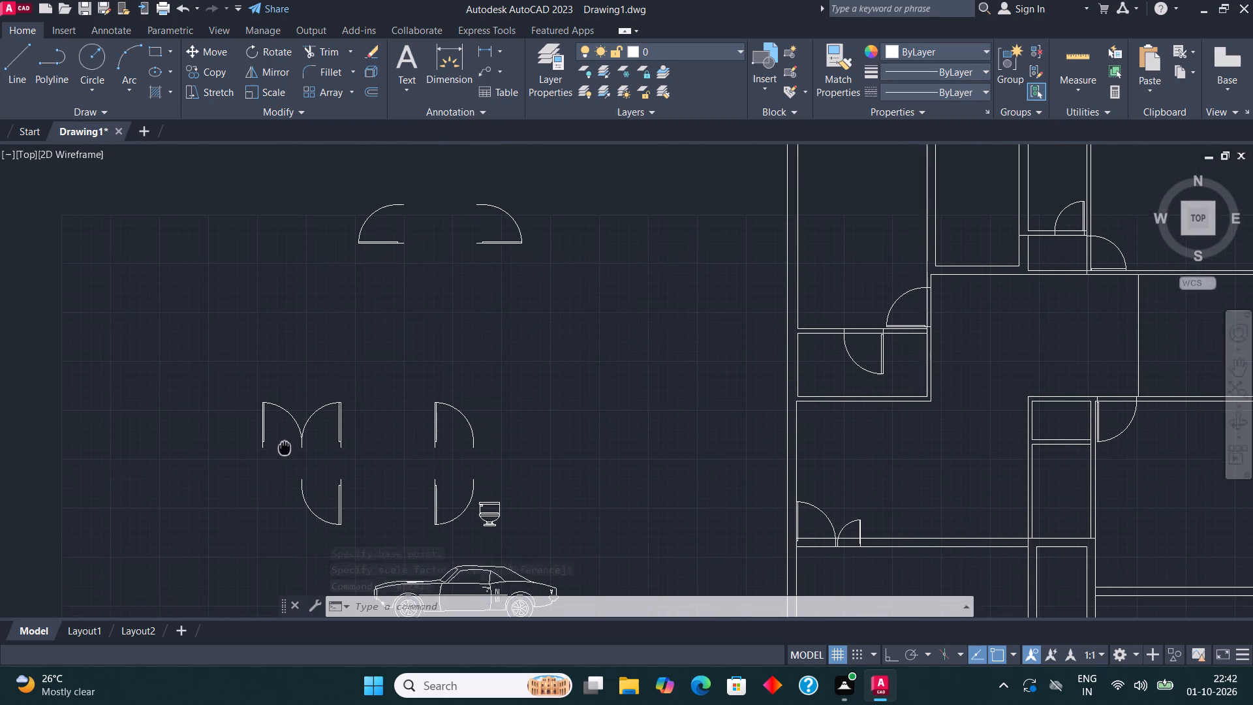
middle_click_drag(285, 446, 285, 449)
left_click(312, 447)
left_click(294, 434)
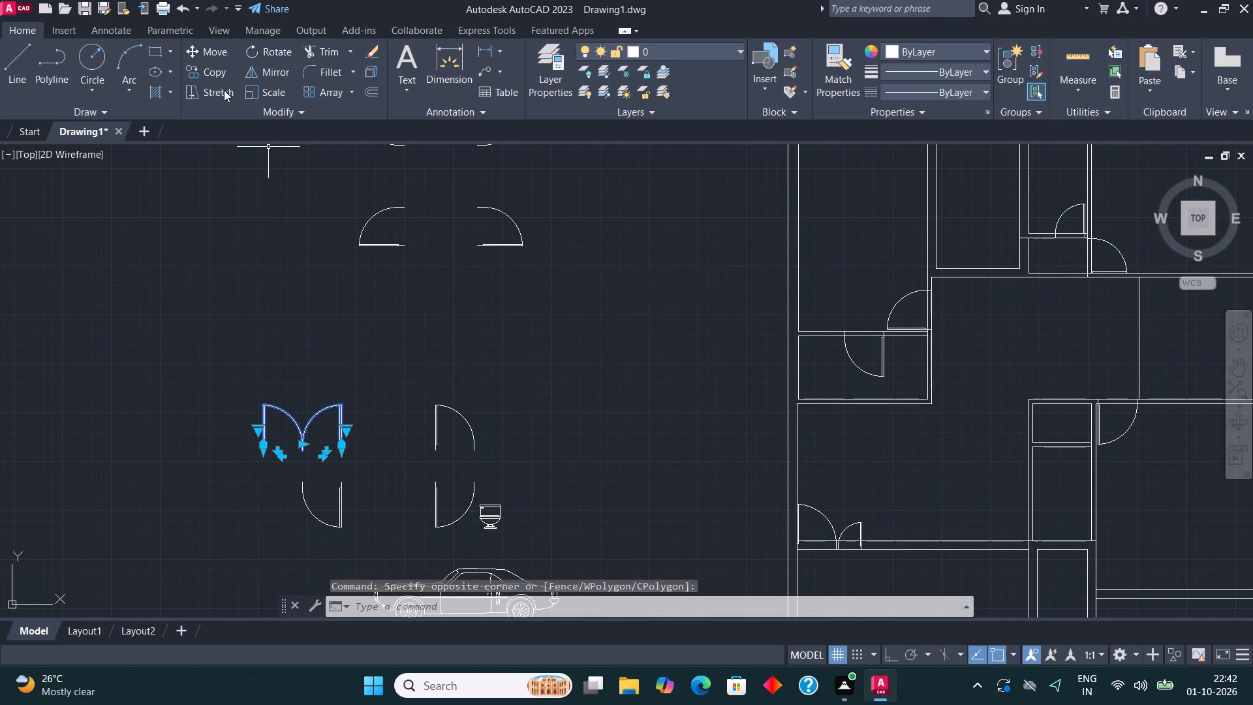
left_click(214, 67)
left_click(349, 454)
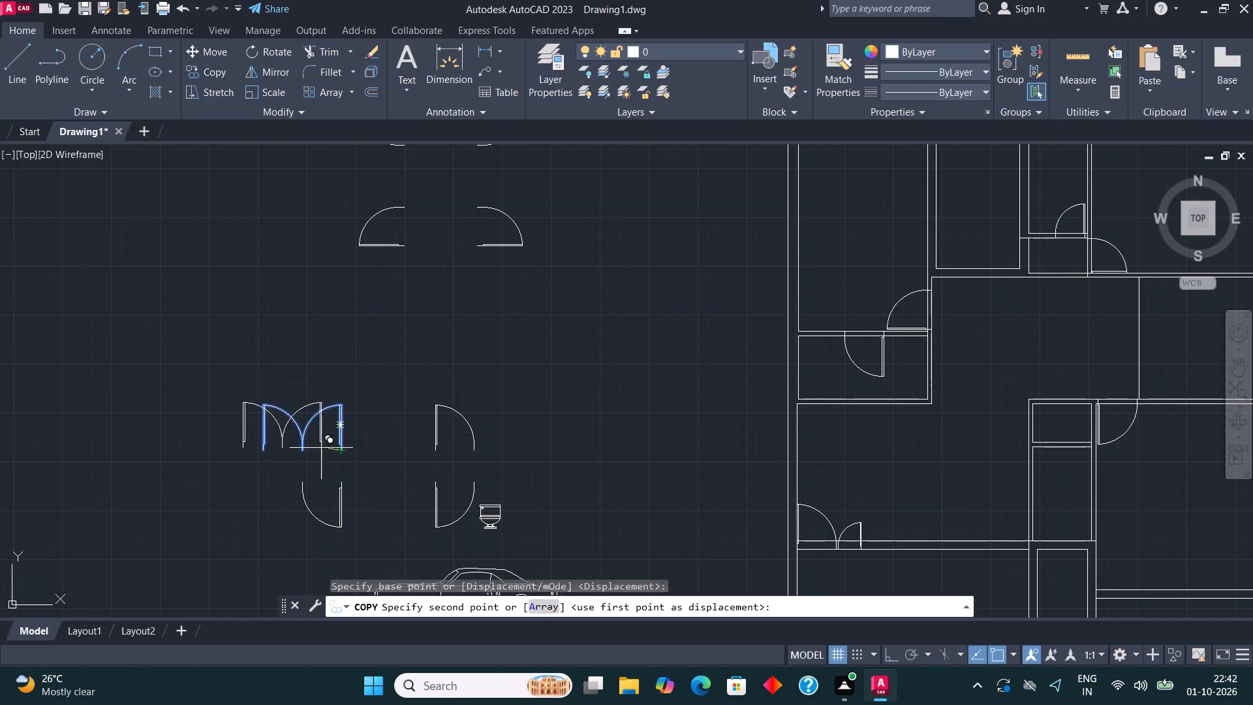
scroll(294, 452, "down", 3)
middle_click_drag(271, 466, 266, 472)
middle_click_drag(514, 413, 496, 419)
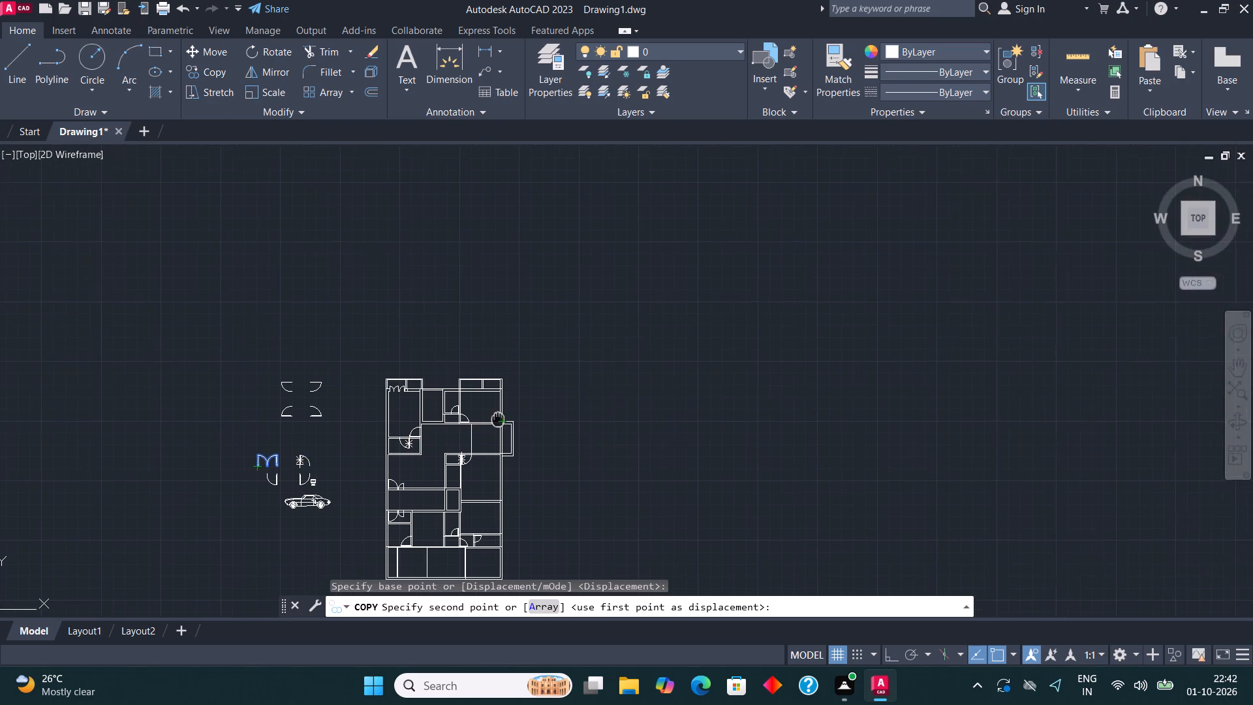
middle_click_drag(496, 419, 482, 431)
scroll(450, 441, "up", 4)
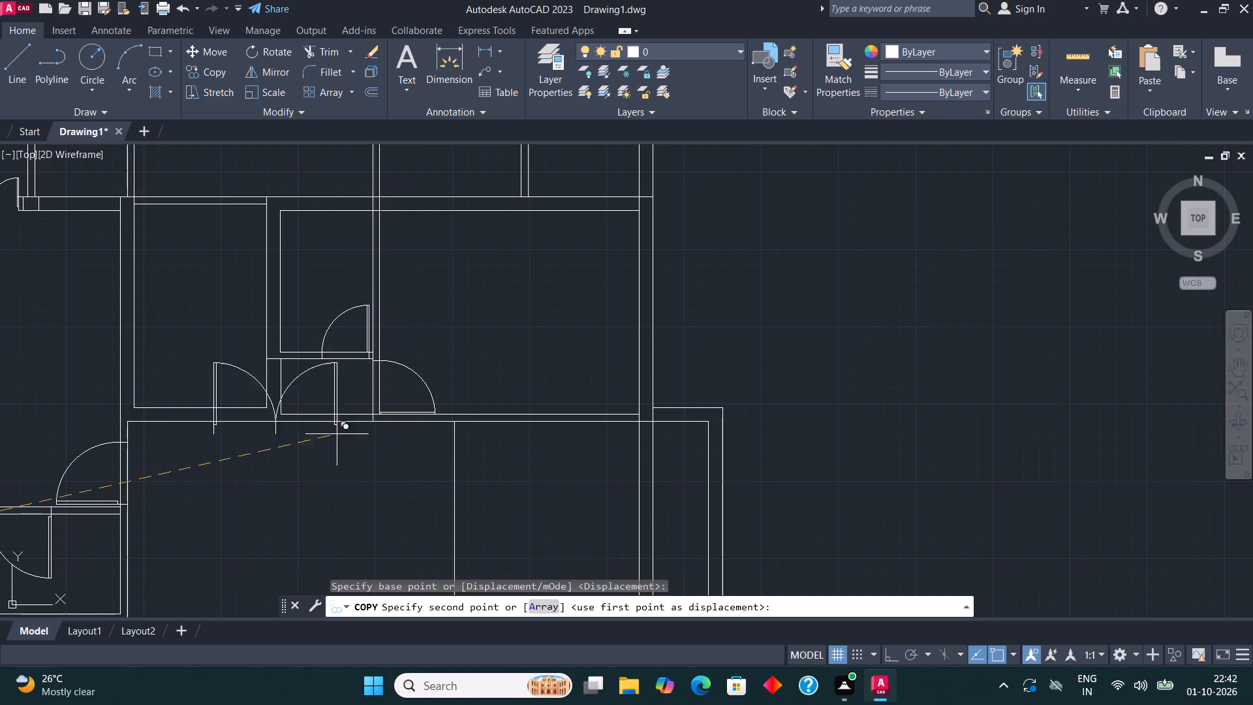
left_click(317, 510)
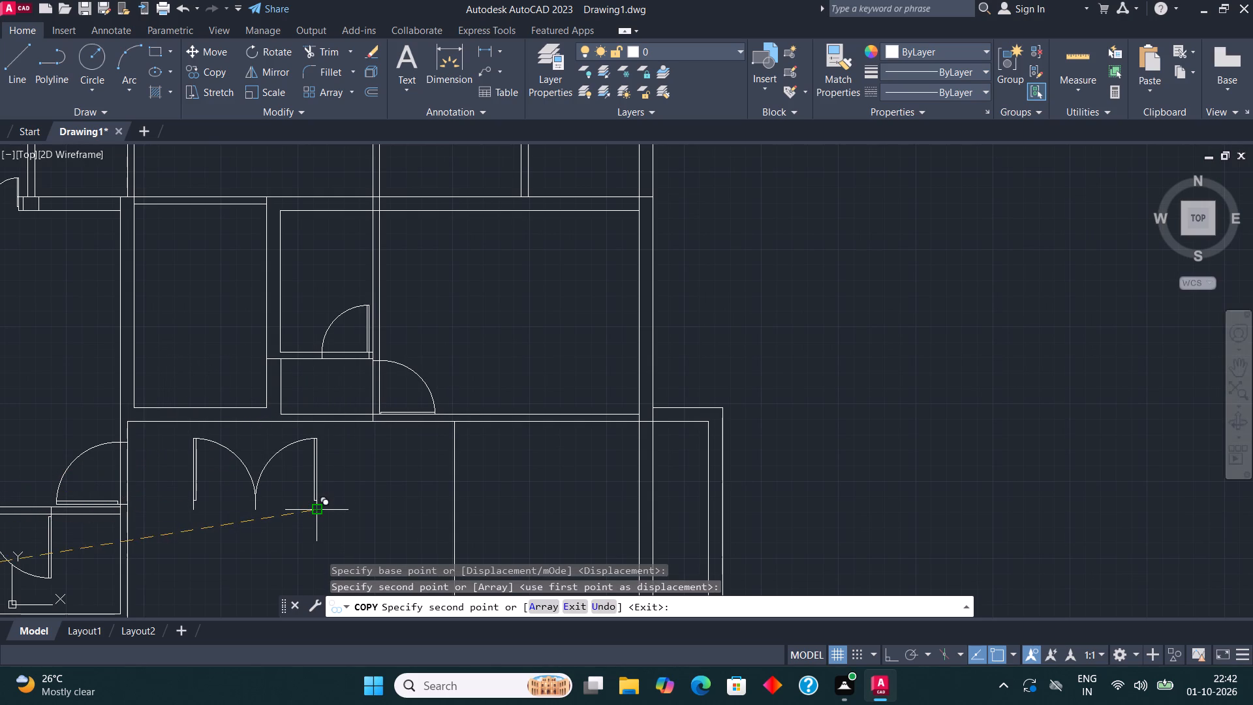
key("Escape")
Scale the hall's copied double door down to about 0.55 of its size from its lower-right corner.
left_click_drag(287, 503, 277, 490)
left_click(230, 463)
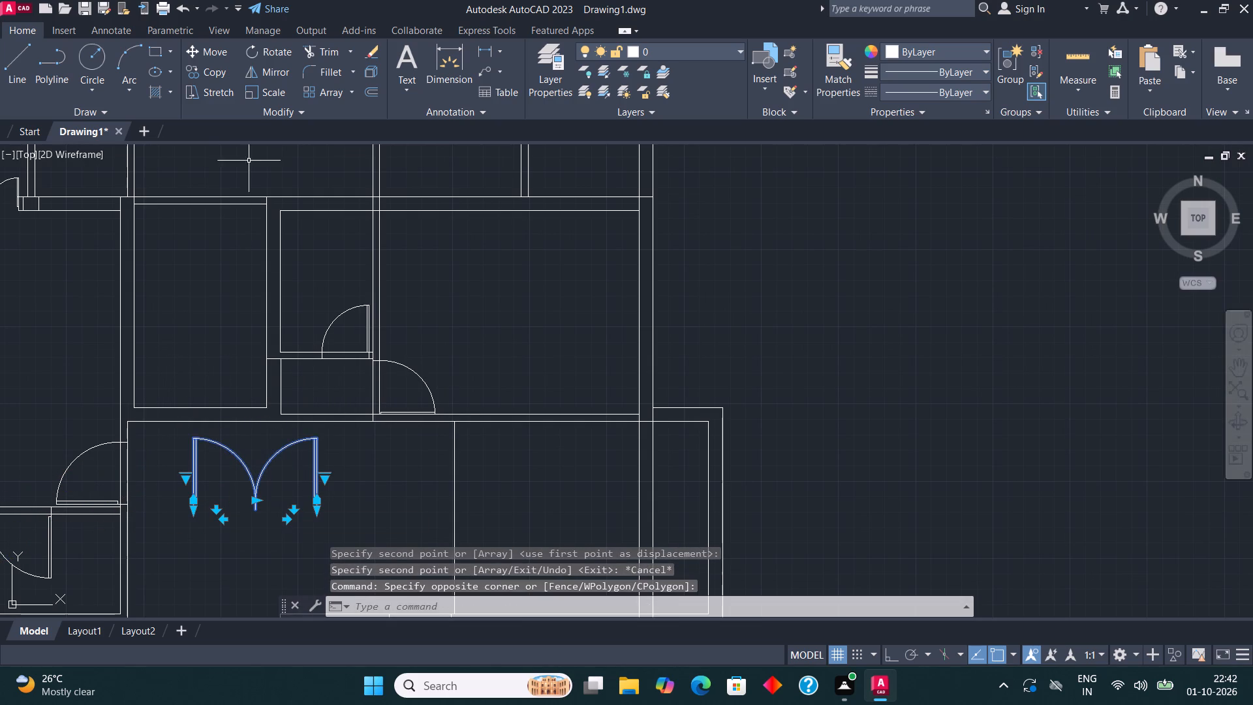
left_click(285, 94)
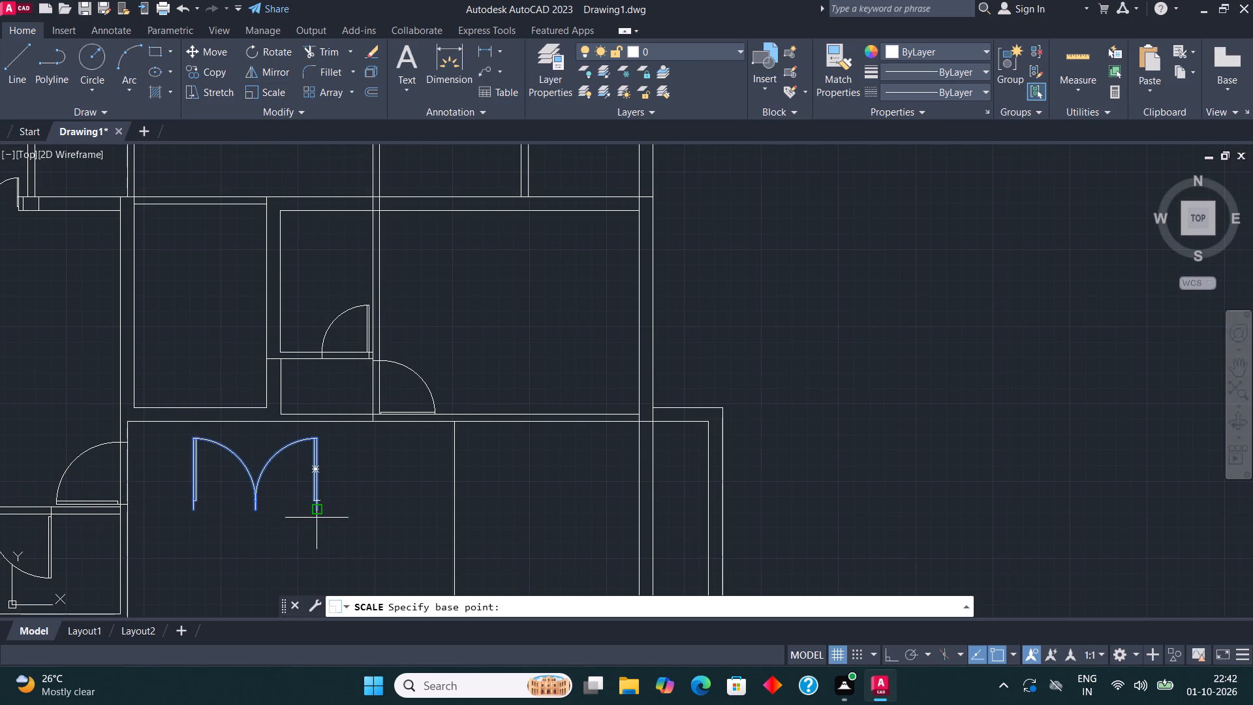
left_click(317, 512)
left_click(290, 487)
Move the scaled double door onto the bottom wall of the upper middle room, near its left end.
left_click_drag(294, 510, 291, 501)
left_click(264, 484)
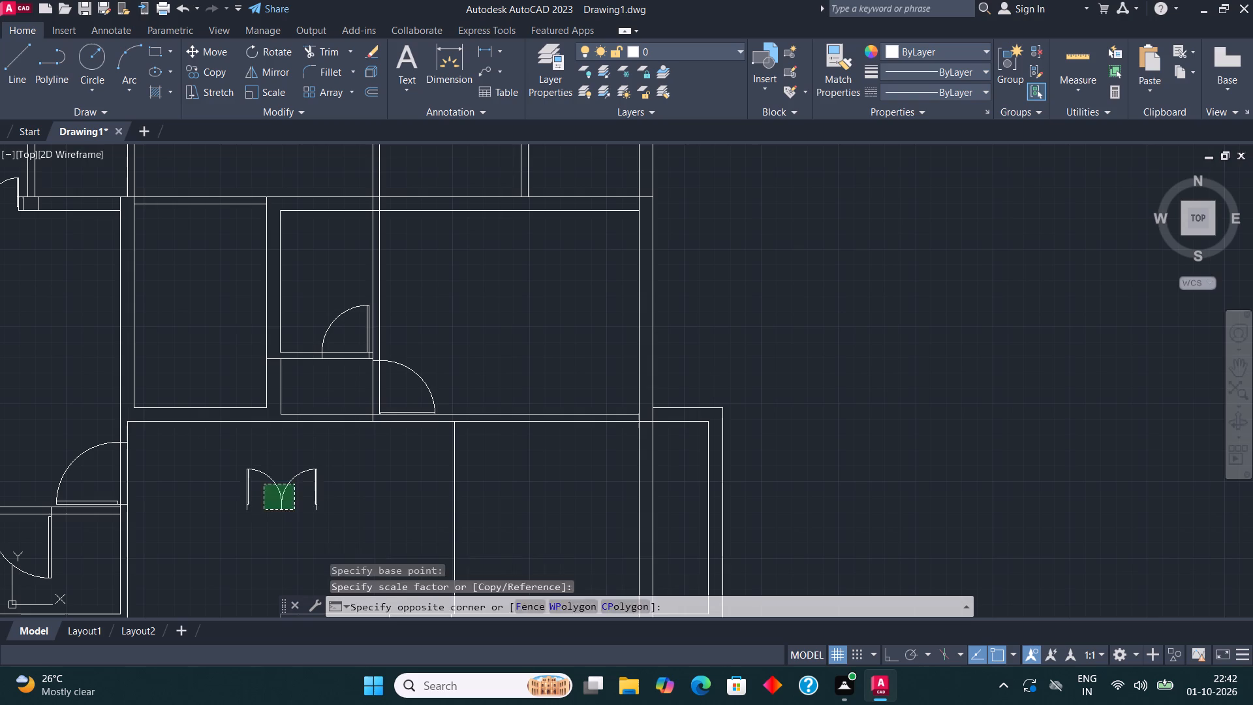
left_click(211, 52)
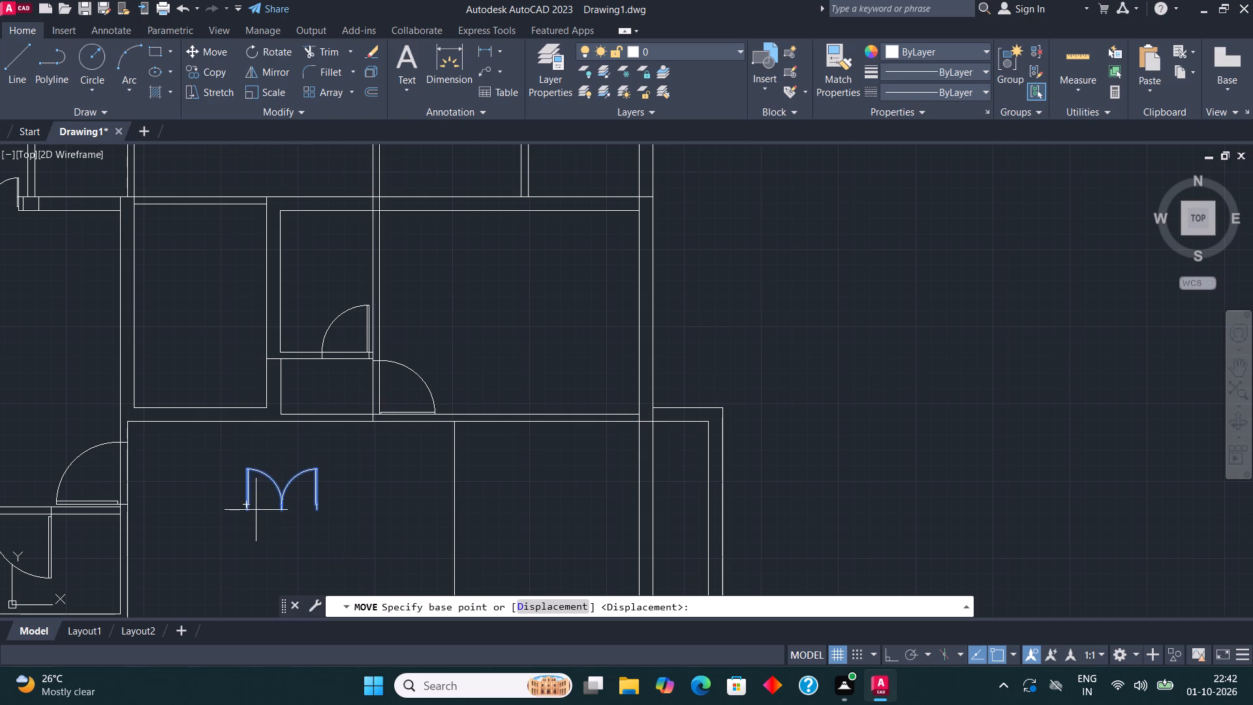
left_click(249, 511)
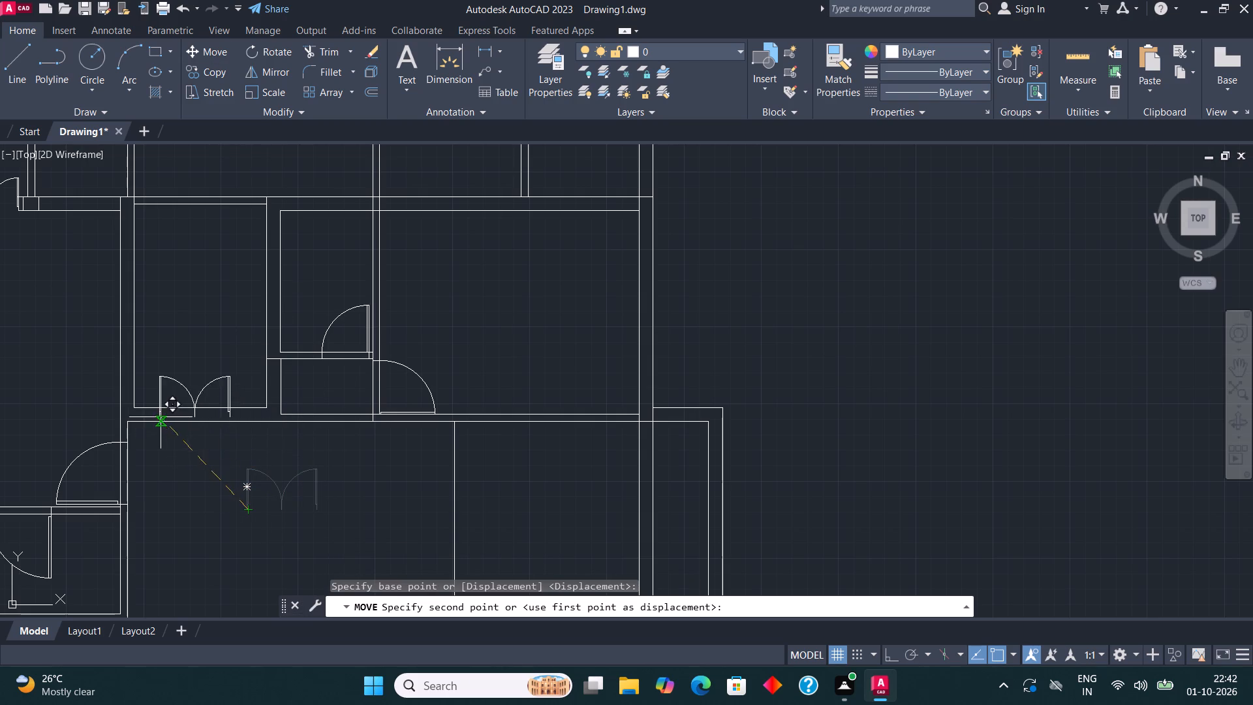
middle_click_drag(165, 417, 286, 418)
scroll(269, 405, "up", 2)
left_click(249, 448)
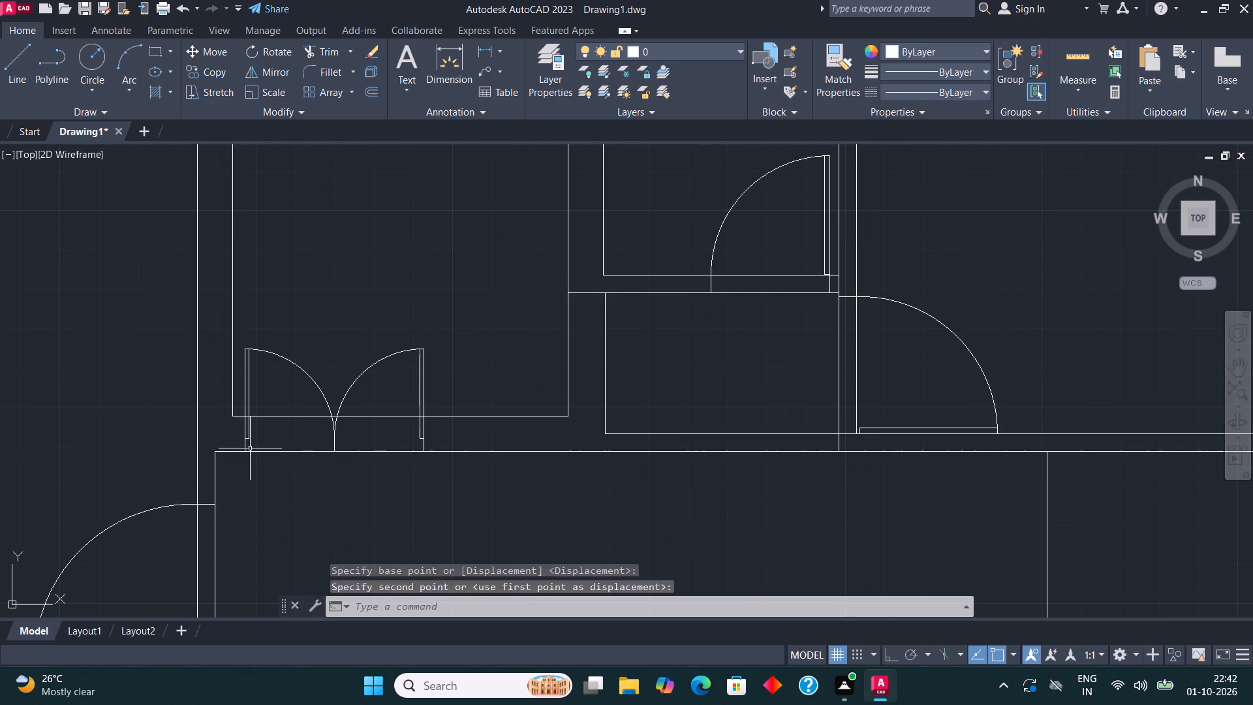
Copy the double door's right leaf alongside it on the same wall, making a row of three leaves.
left_click(416, 395)
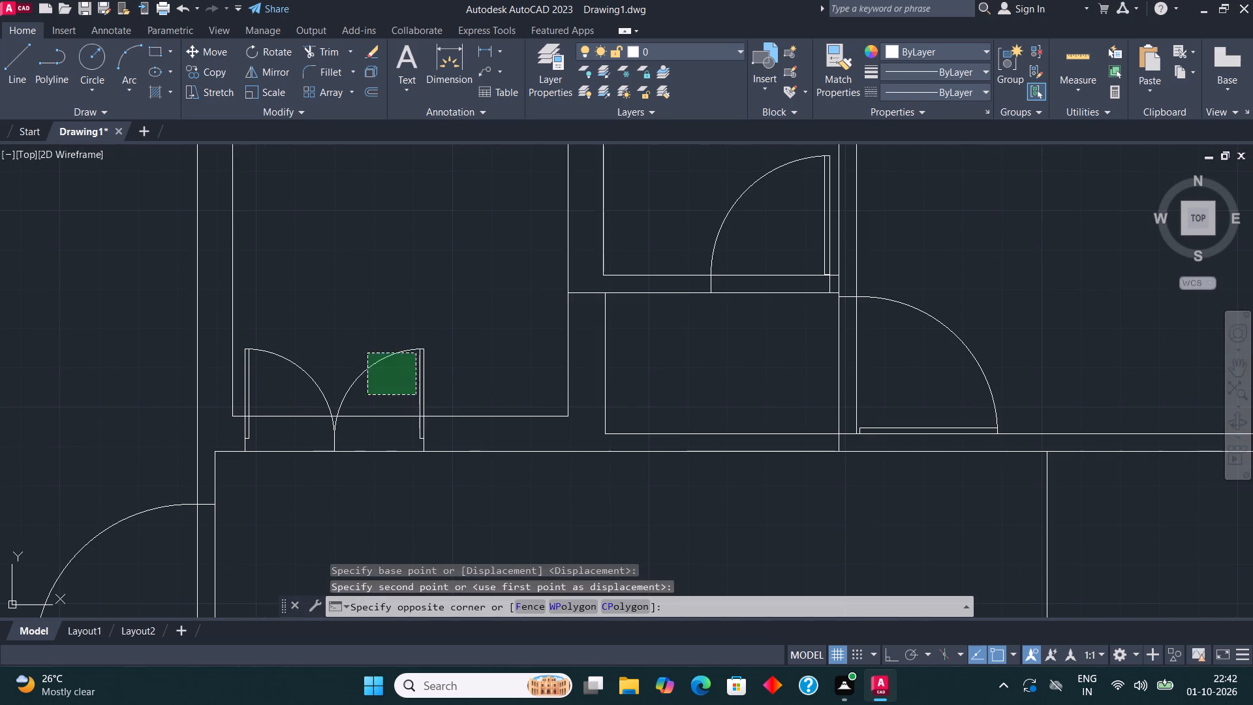
left_click(367, 353)
left_click(217, 72)
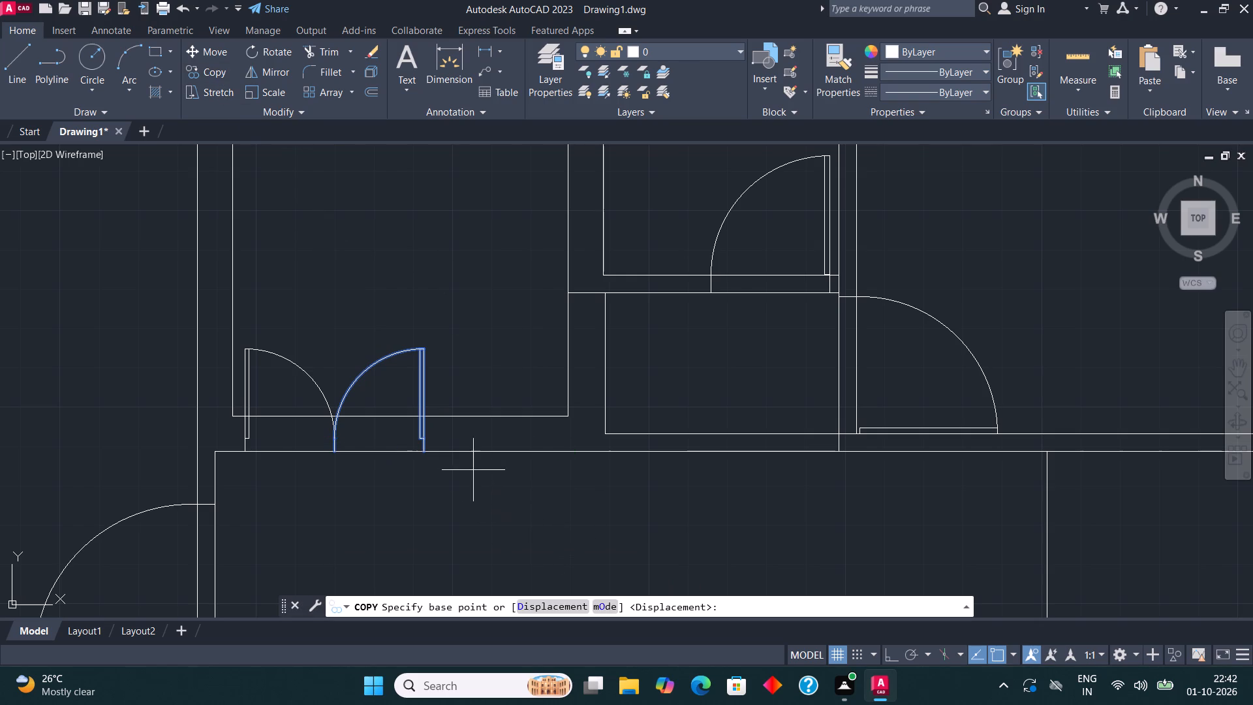
left_click(427, 456)
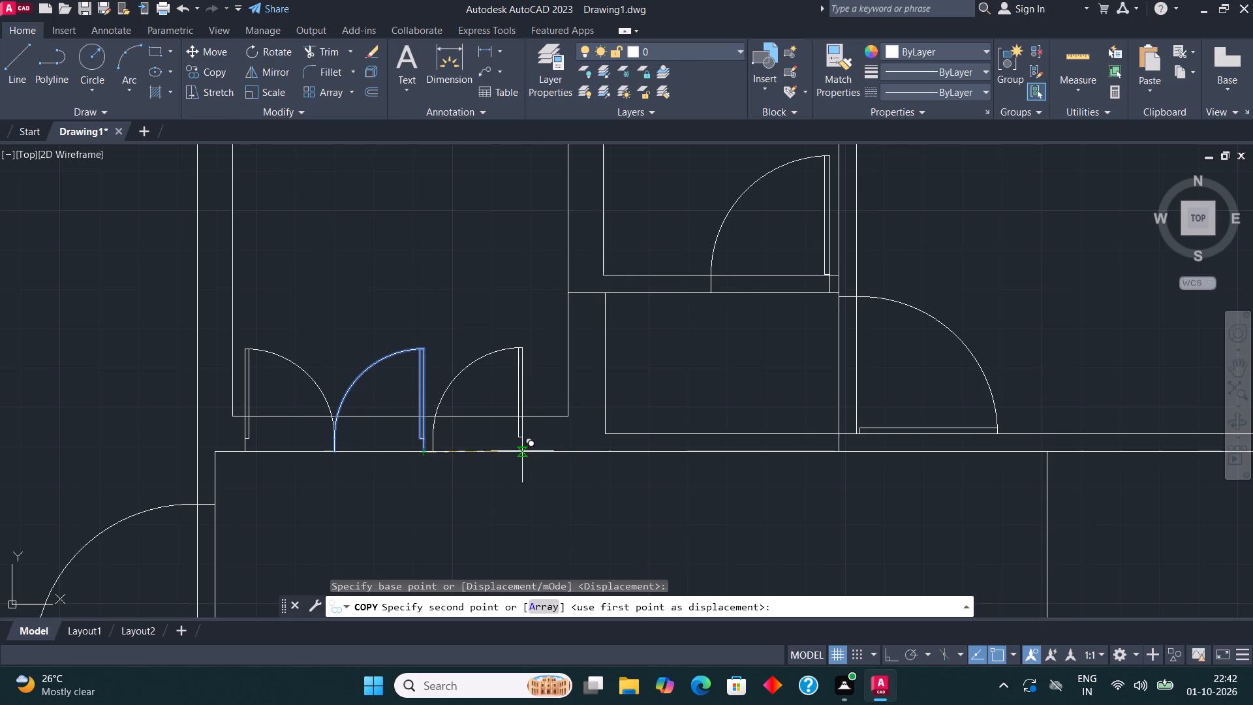
left_click(515, 451)
key("v")
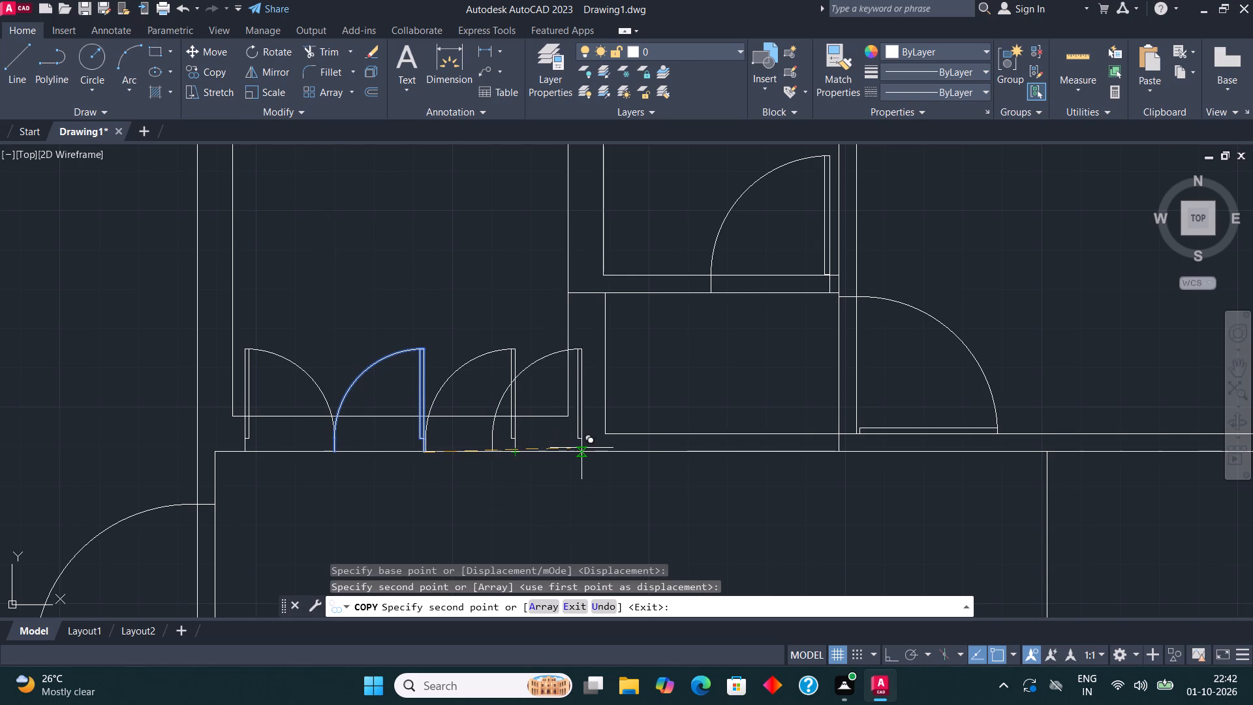
key("space")
scroll(559, 451, "down", 1)
key("Escape")
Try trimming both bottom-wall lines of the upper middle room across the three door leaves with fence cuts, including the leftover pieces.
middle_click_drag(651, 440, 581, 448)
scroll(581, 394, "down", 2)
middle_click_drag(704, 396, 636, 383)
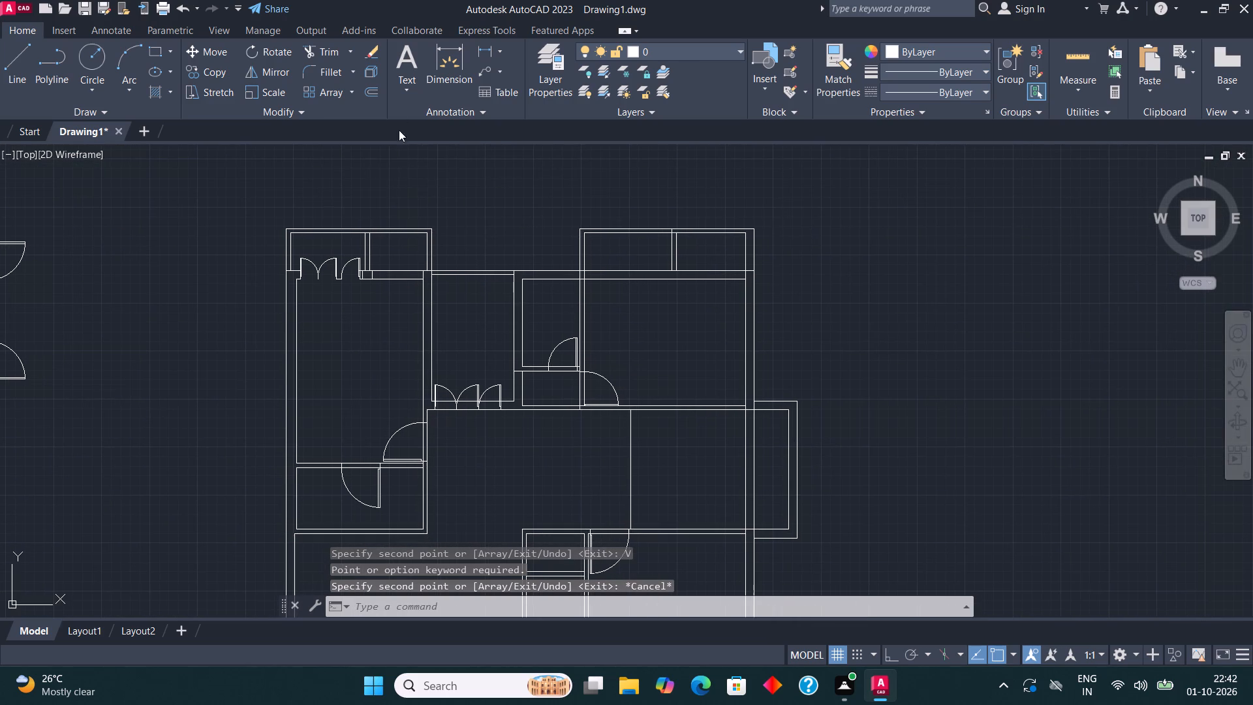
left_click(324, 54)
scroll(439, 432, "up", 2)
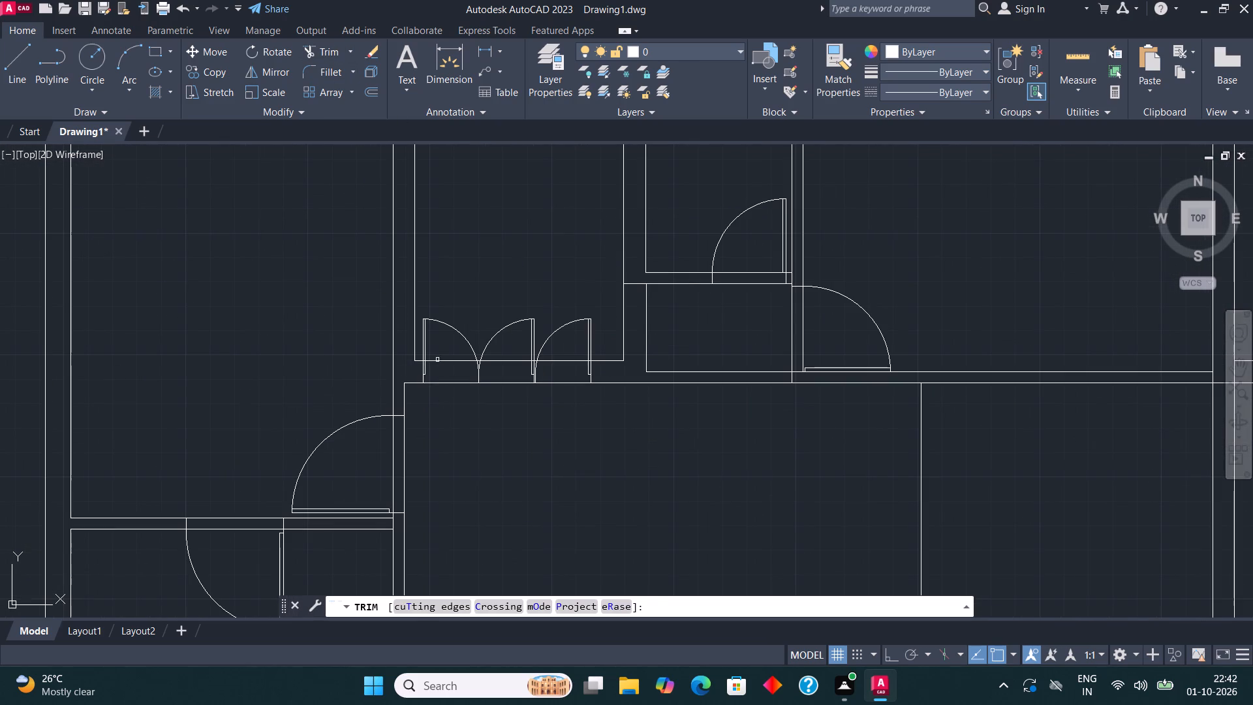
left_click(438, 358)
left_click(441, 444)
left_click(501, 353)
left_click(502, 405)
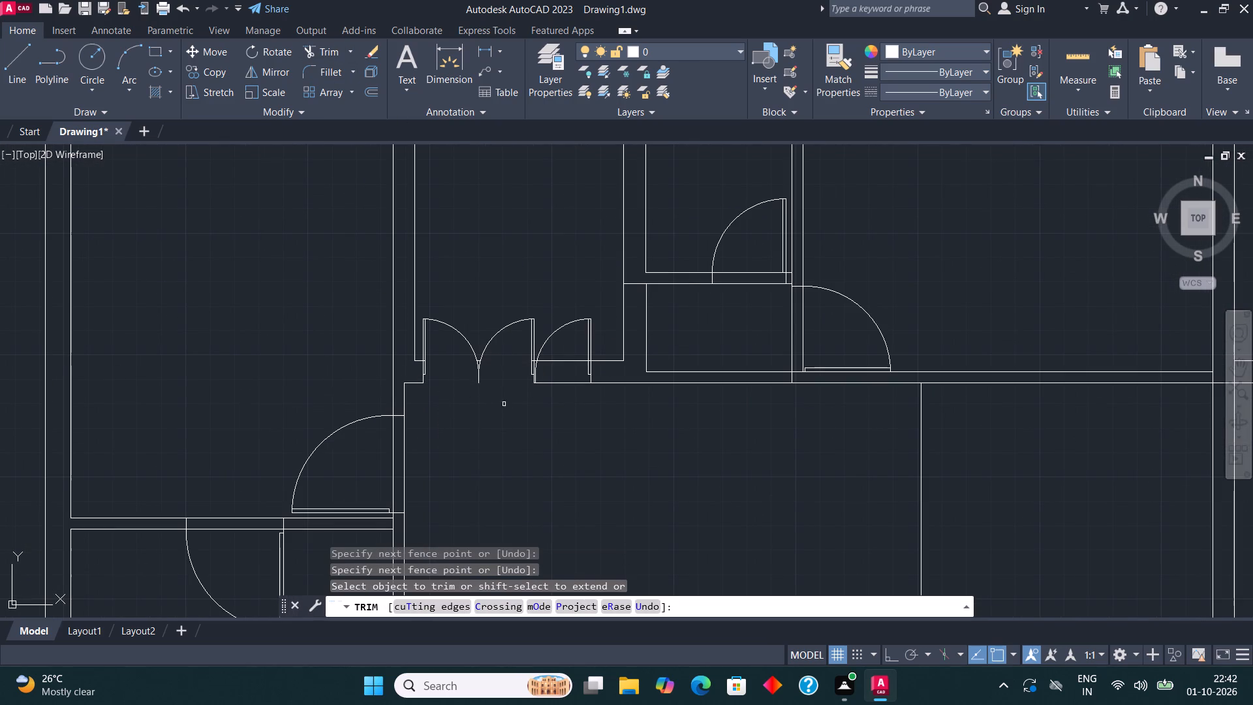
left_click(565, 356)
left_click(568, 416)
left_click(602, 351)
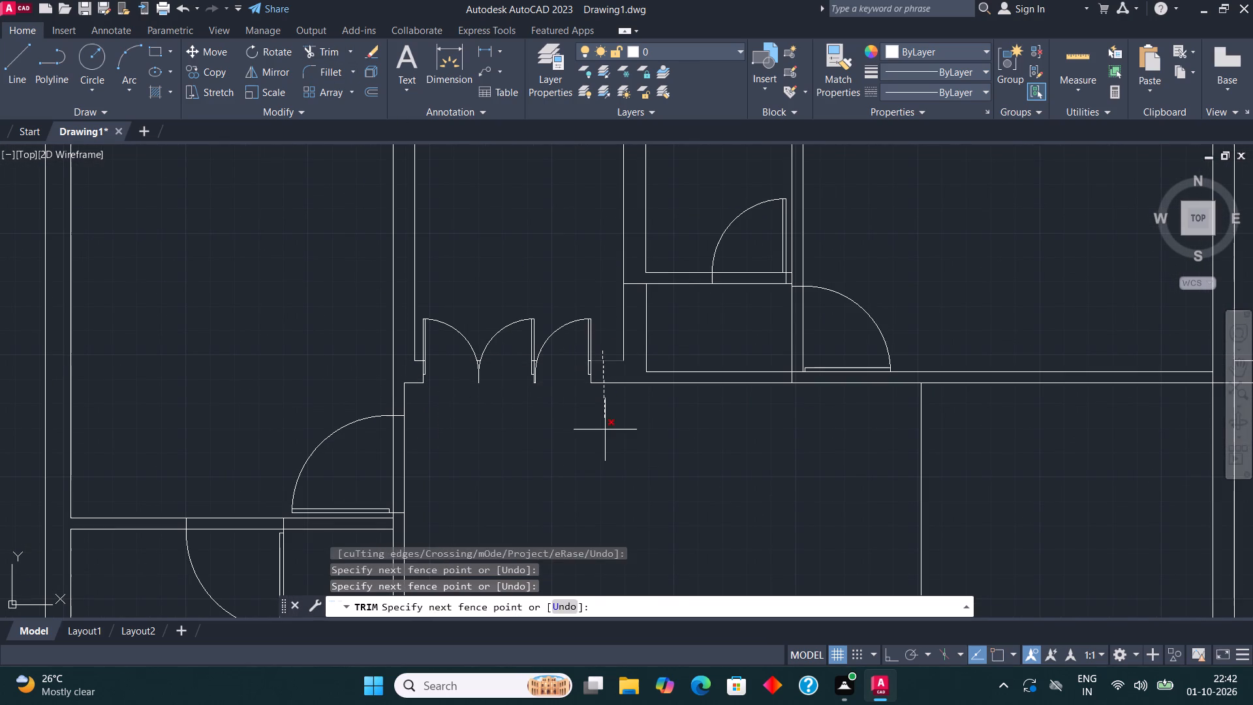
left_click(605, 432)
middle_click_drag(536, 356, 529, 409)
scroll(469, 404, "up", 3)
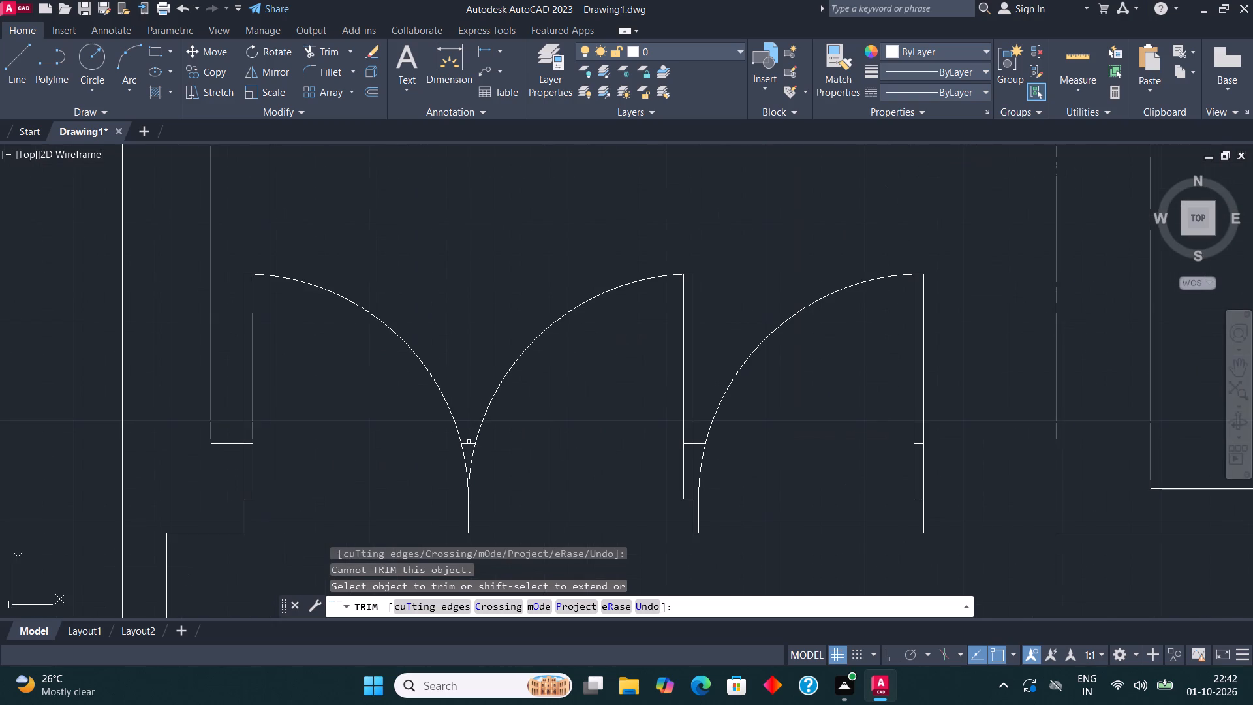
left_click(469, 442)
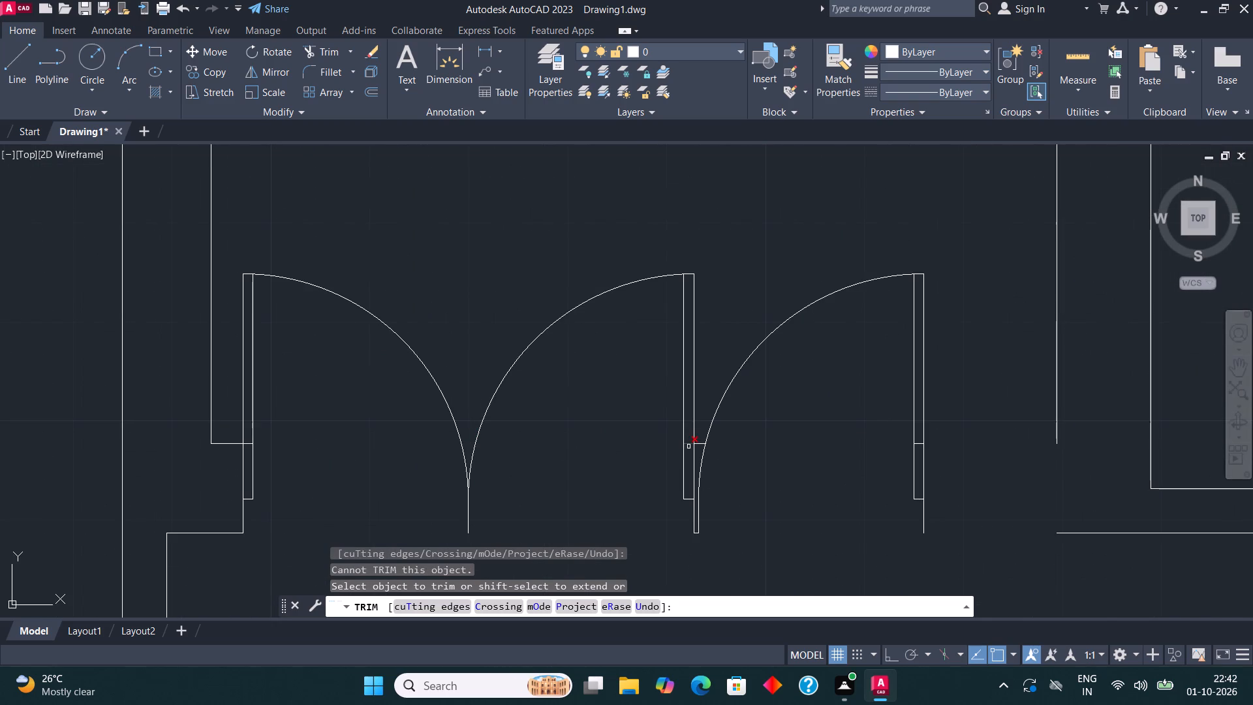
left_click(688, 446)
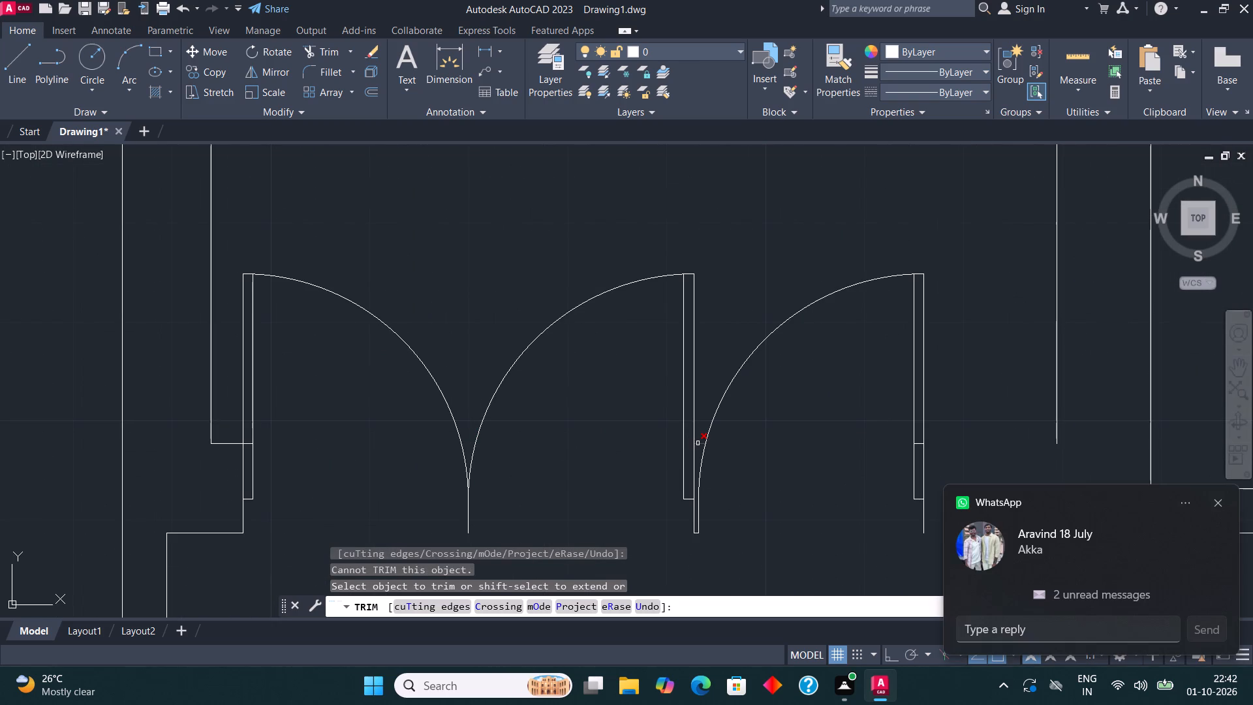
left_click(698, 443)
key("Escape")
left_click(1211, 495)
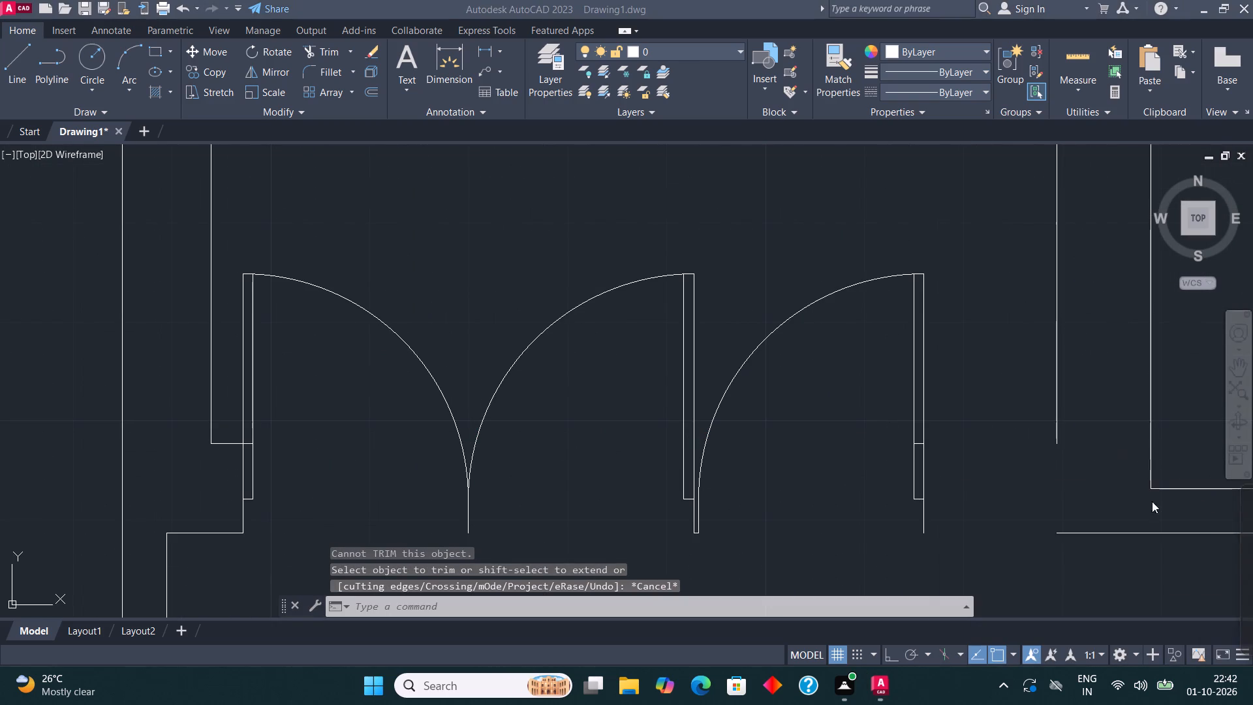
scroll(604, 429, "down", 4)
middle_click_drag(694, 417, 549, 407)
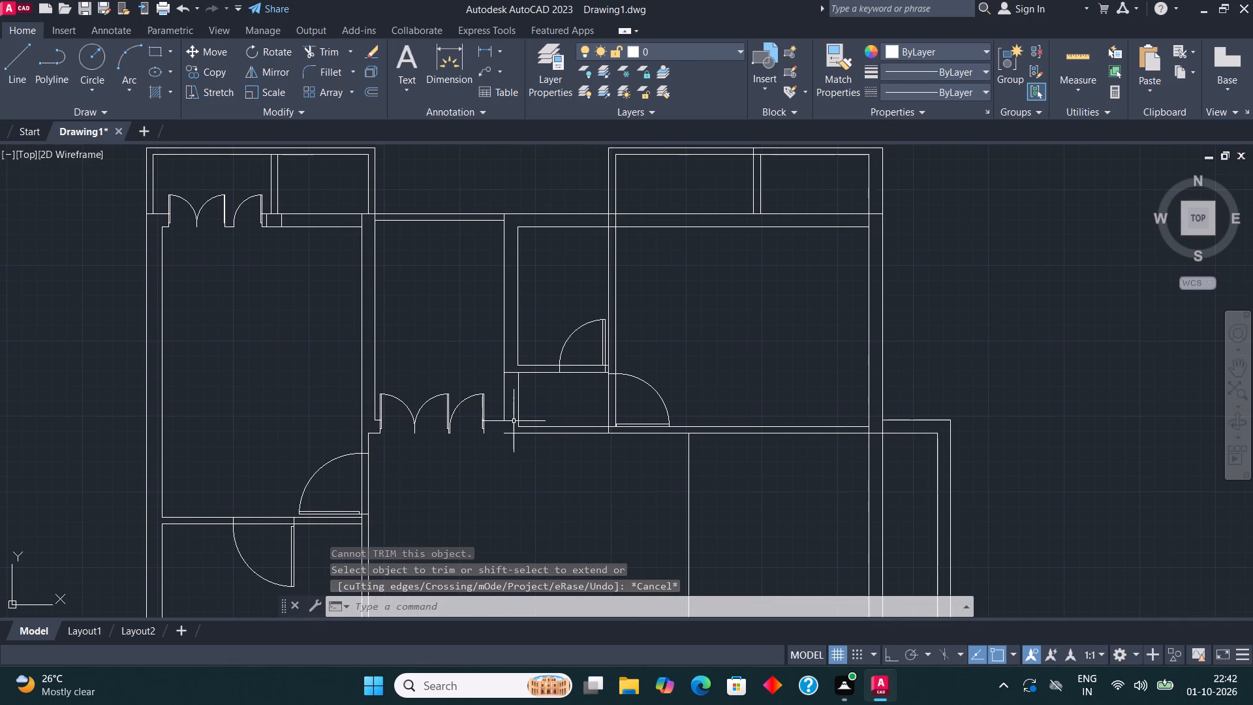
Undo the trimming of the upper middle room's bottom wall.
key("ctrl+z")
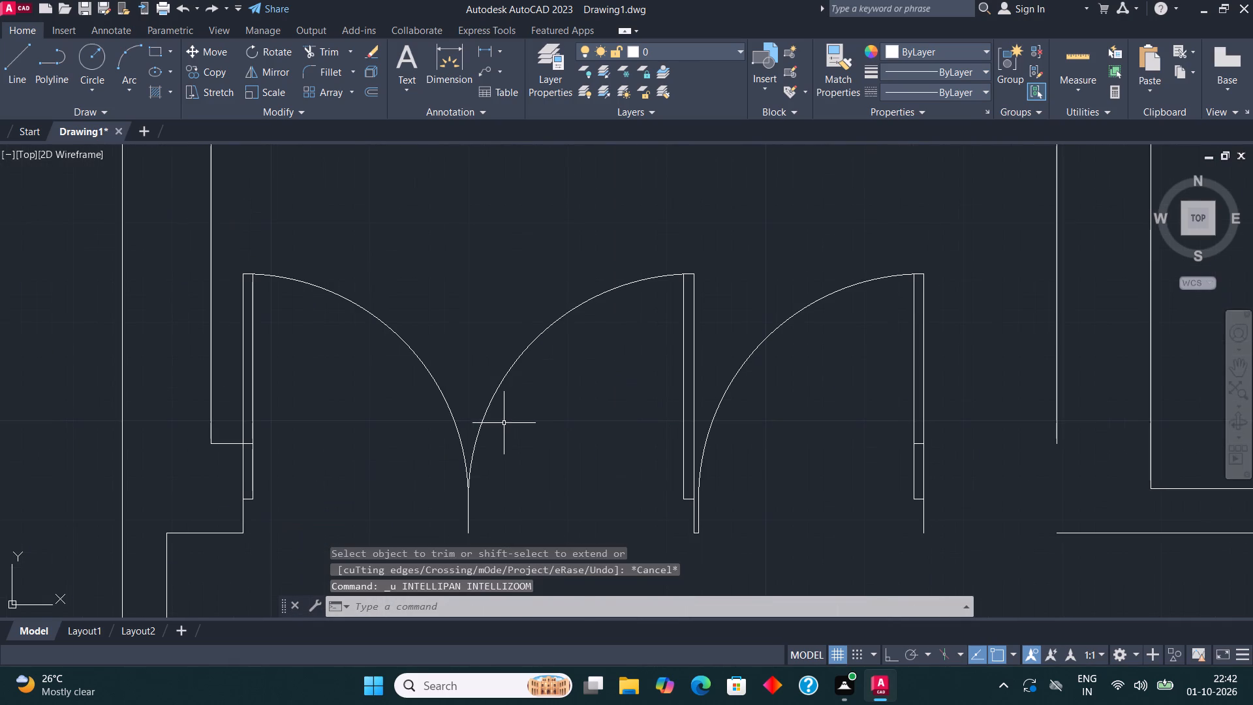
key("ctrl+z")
Trim both bottom-wall lines of the upper middle room within the openings of the three door leaves.
scroll(482, 394, "up", 2)
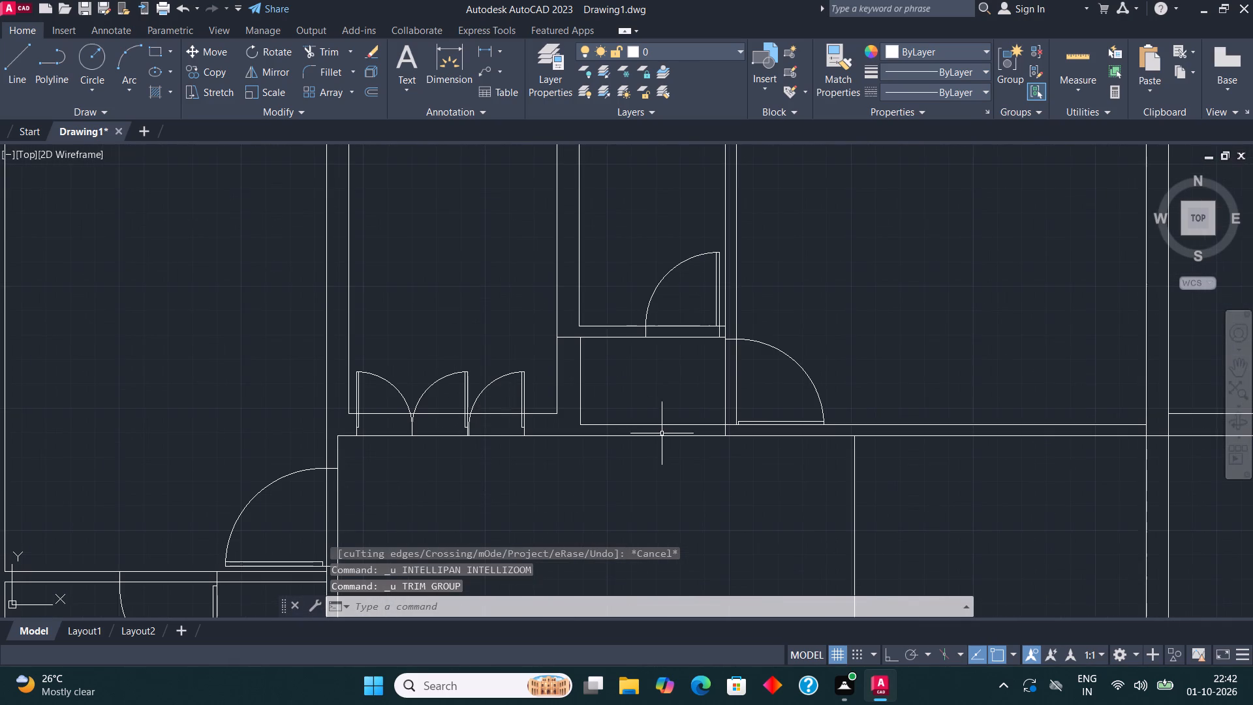
middle_click_drag(648, 430, 636, 430)
scroll(535, 426, "up", 1)
left_click(320, 52)
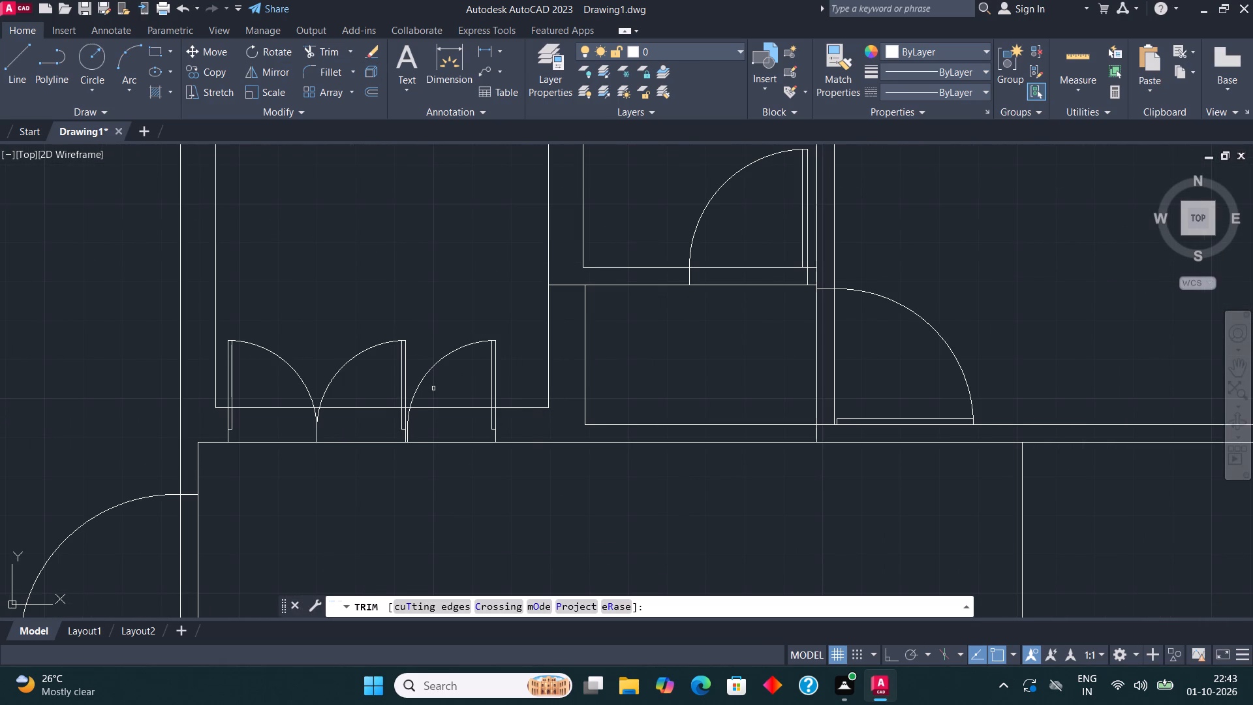
left_click(444, 407)
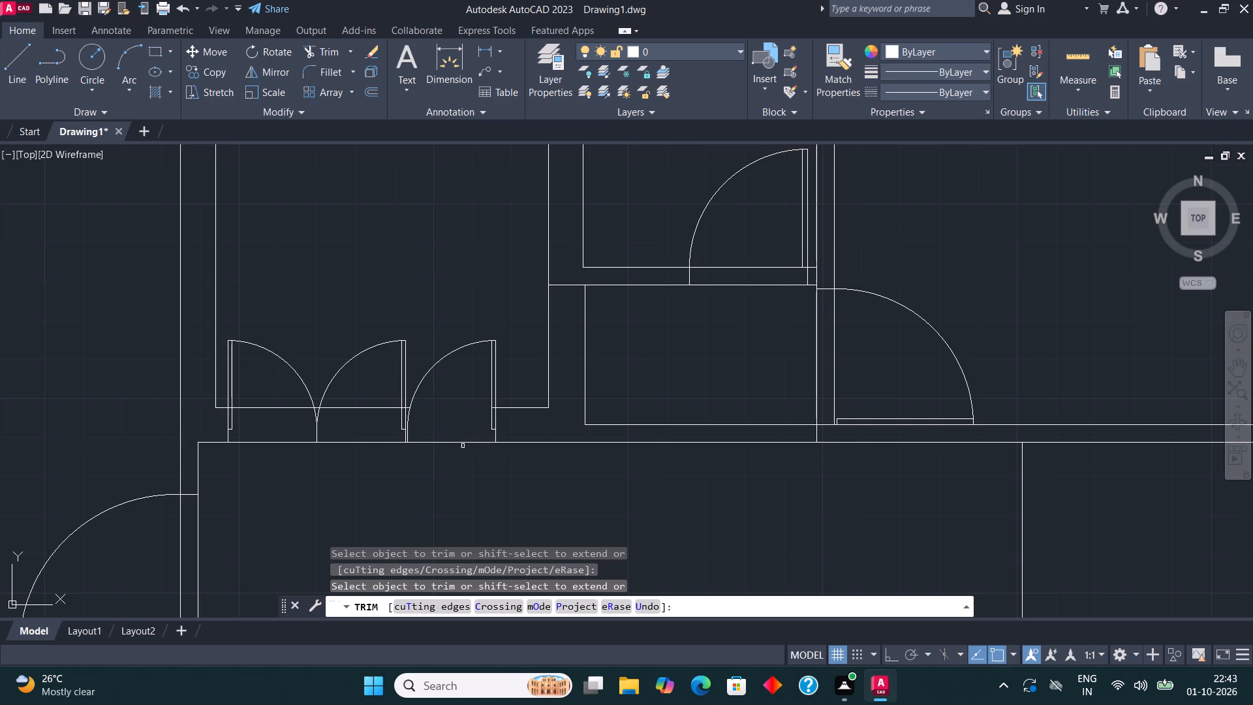
left_click(463, 446)
left_click(463, 437)
left_click(373, 410)
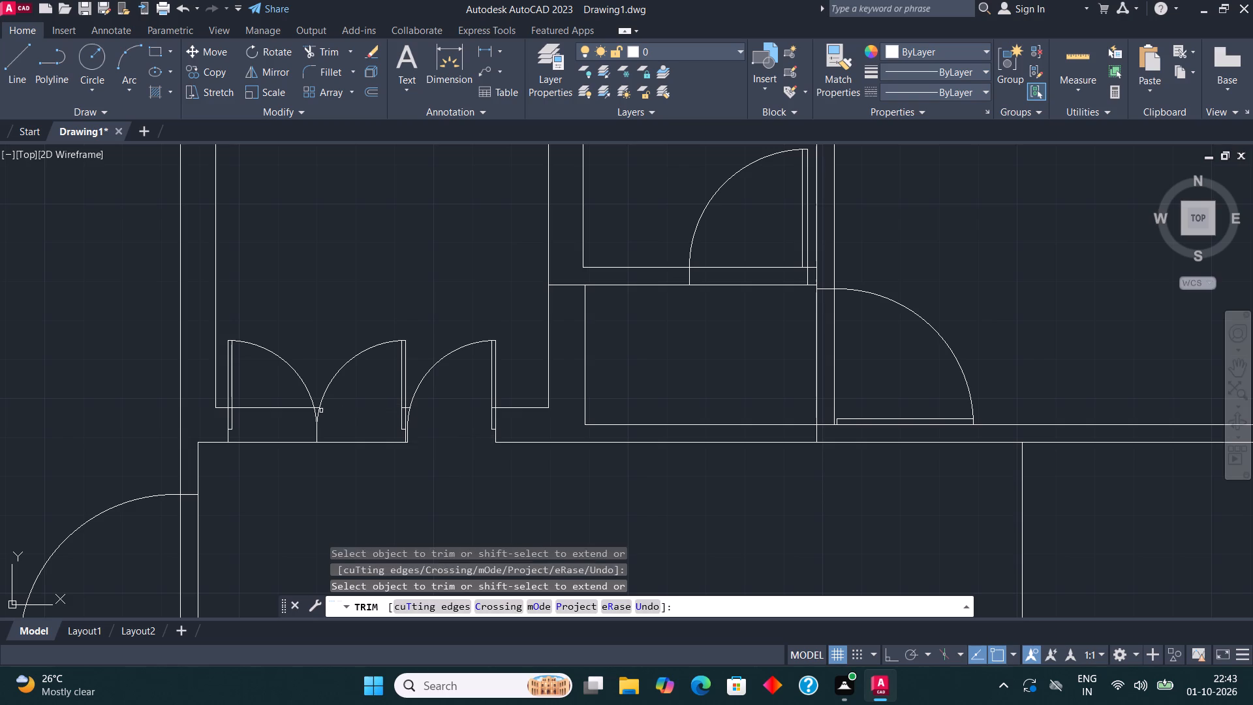
left_click(292, 409)
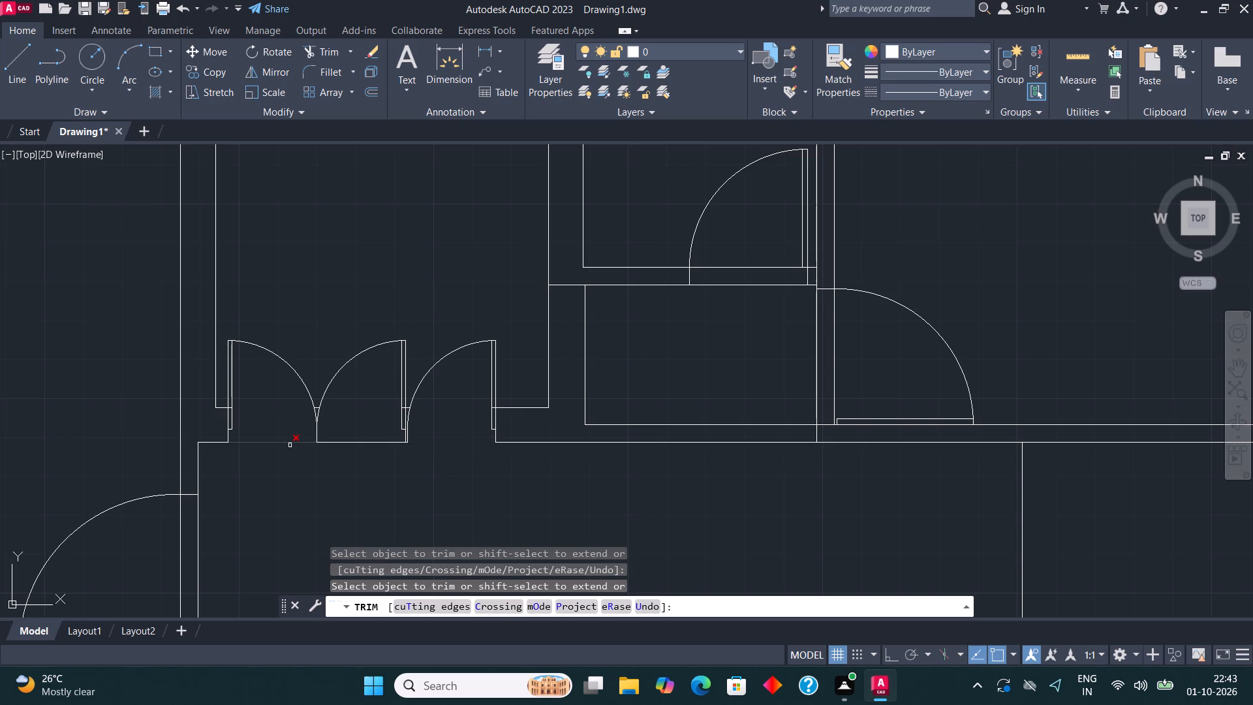
left_click(290, 445)
left_click(326, 442)
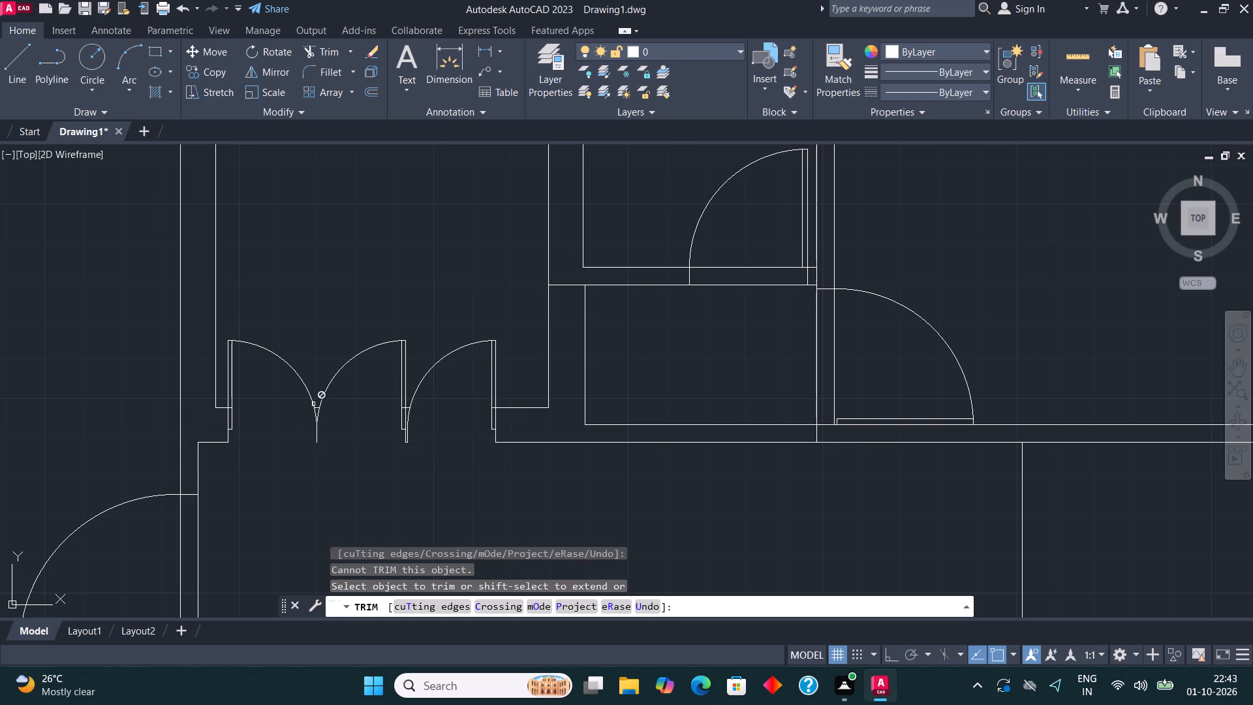
Trim the leftover wall-line scraps between the door arcs and inside the leaf frames on the upper middle room's bottom wall.
scroll(313, 405, "up", 3)
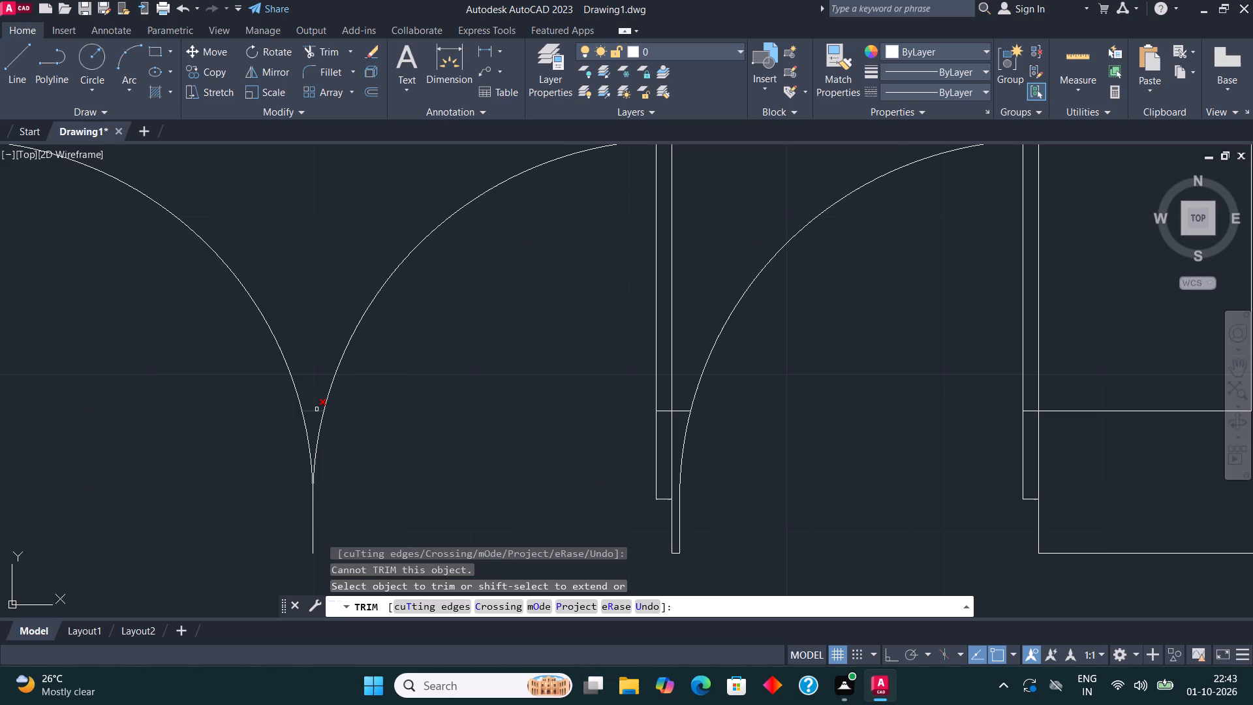
left_click(314, 406)
left_click(313, 418)
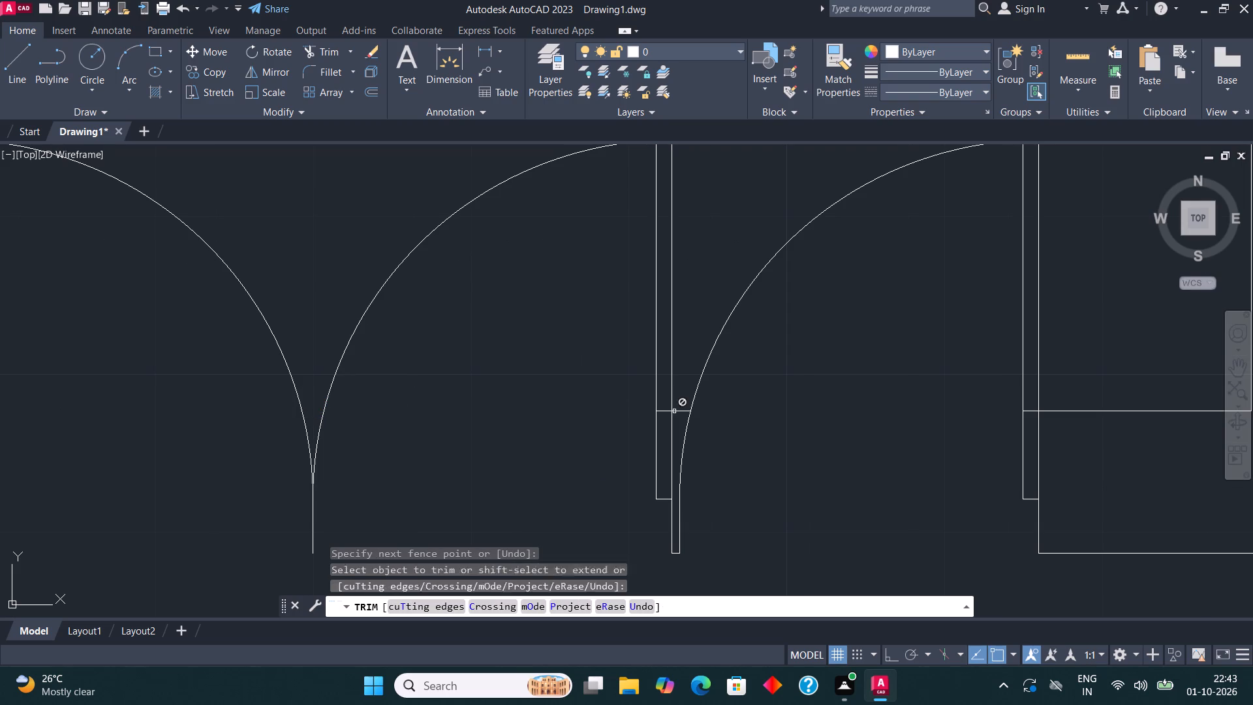
left_click(660, 413)
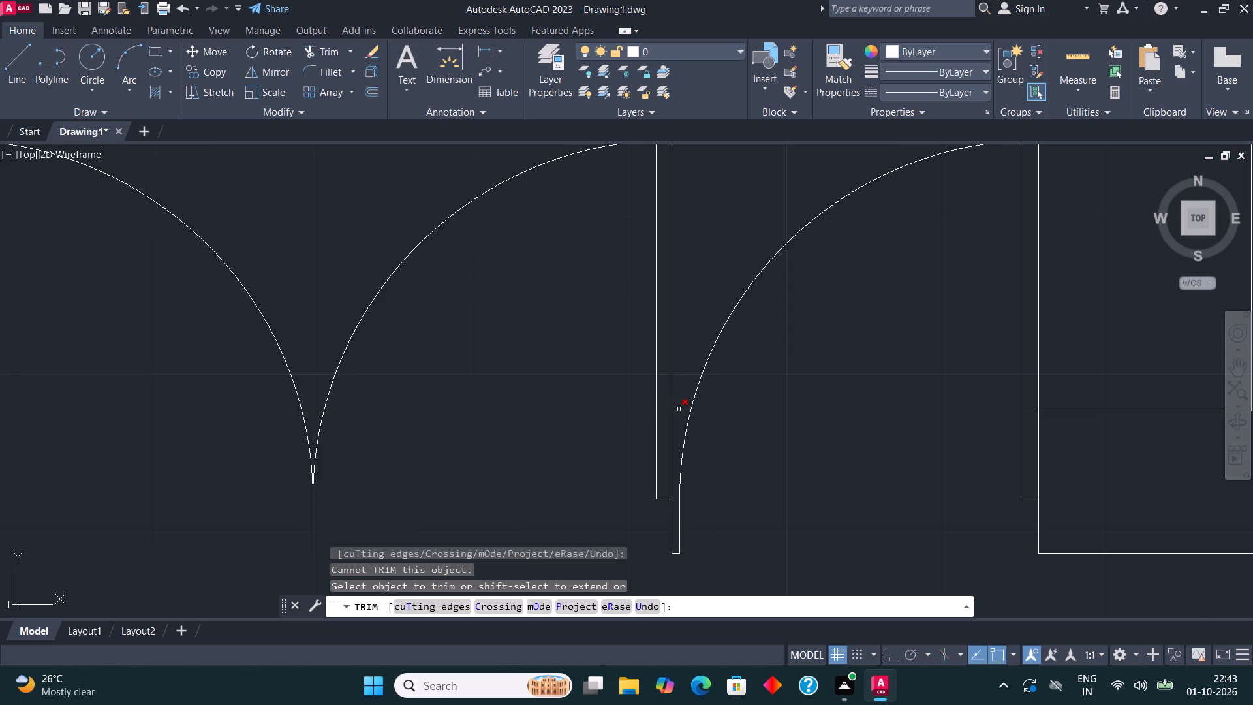
left_click(679, 409)
scroll(688, 407, "down", 3)
scroll(792, 408, "up", 2)
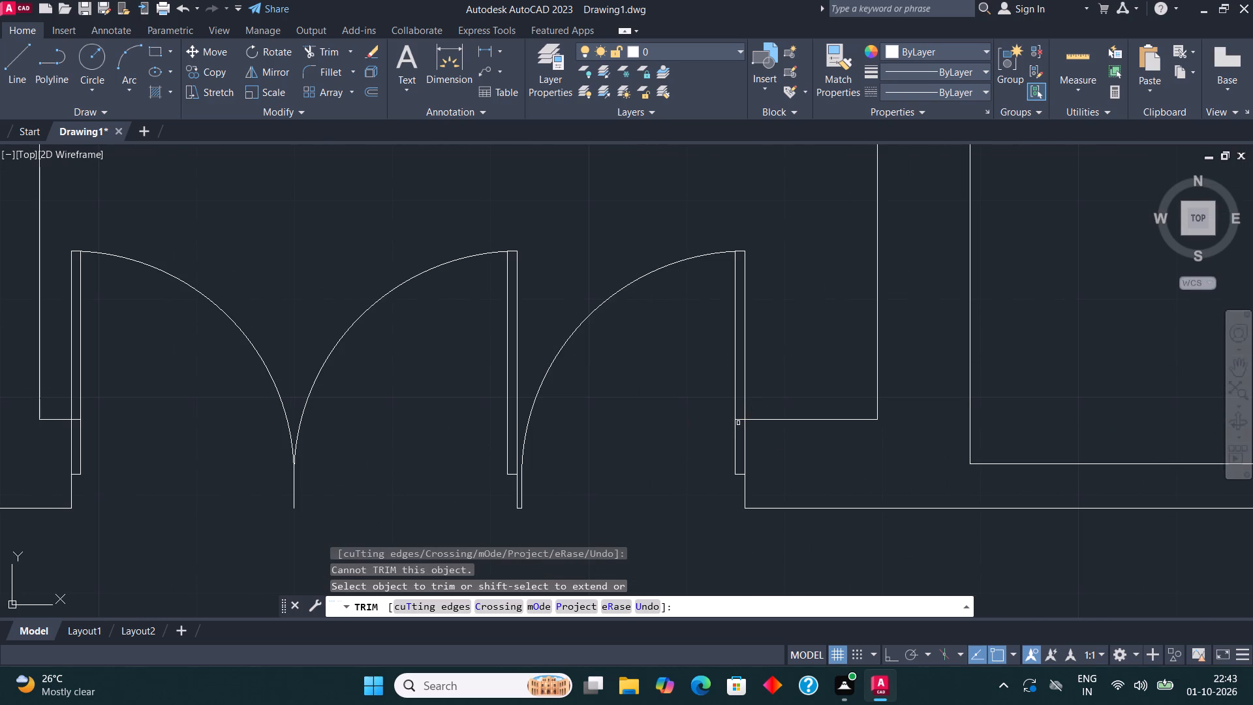
left_click(739, 420)
scroll(773, 411, "down", 2)
scroll(494, 411, "up", 1)
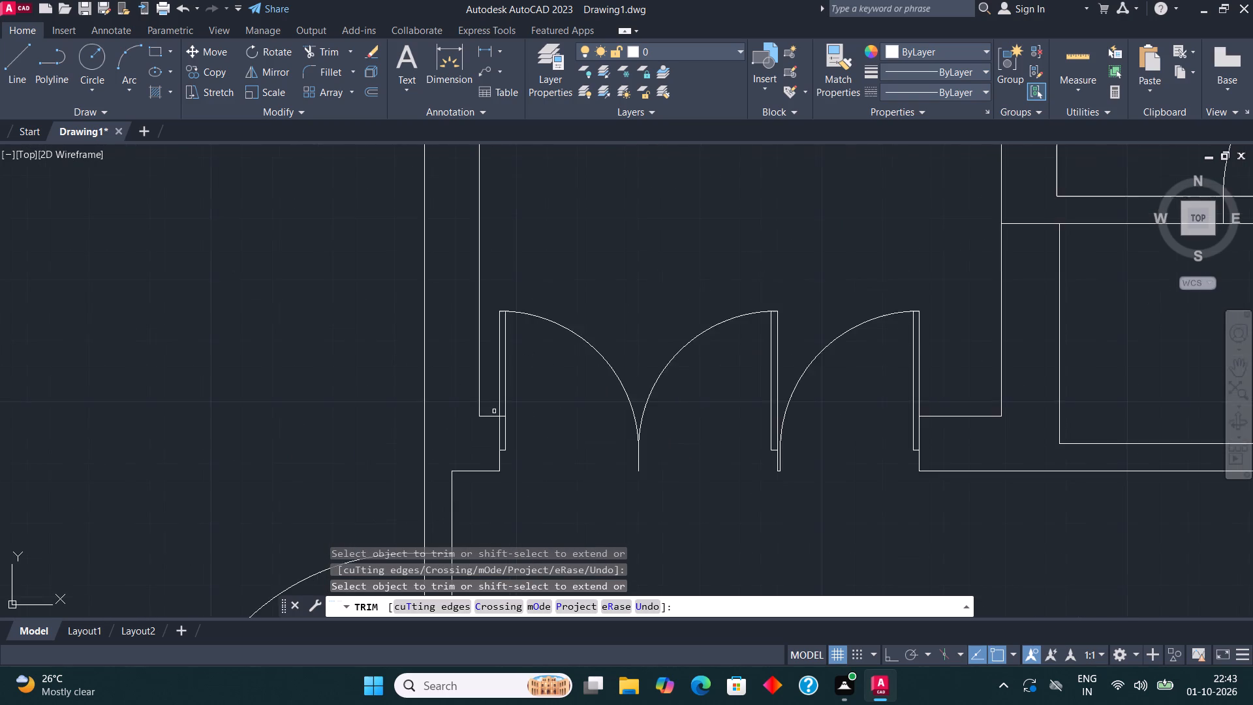
scroll(494, 411, "up", 1)
left_click(504, 421)
scroll(337, 424, "down", 2)
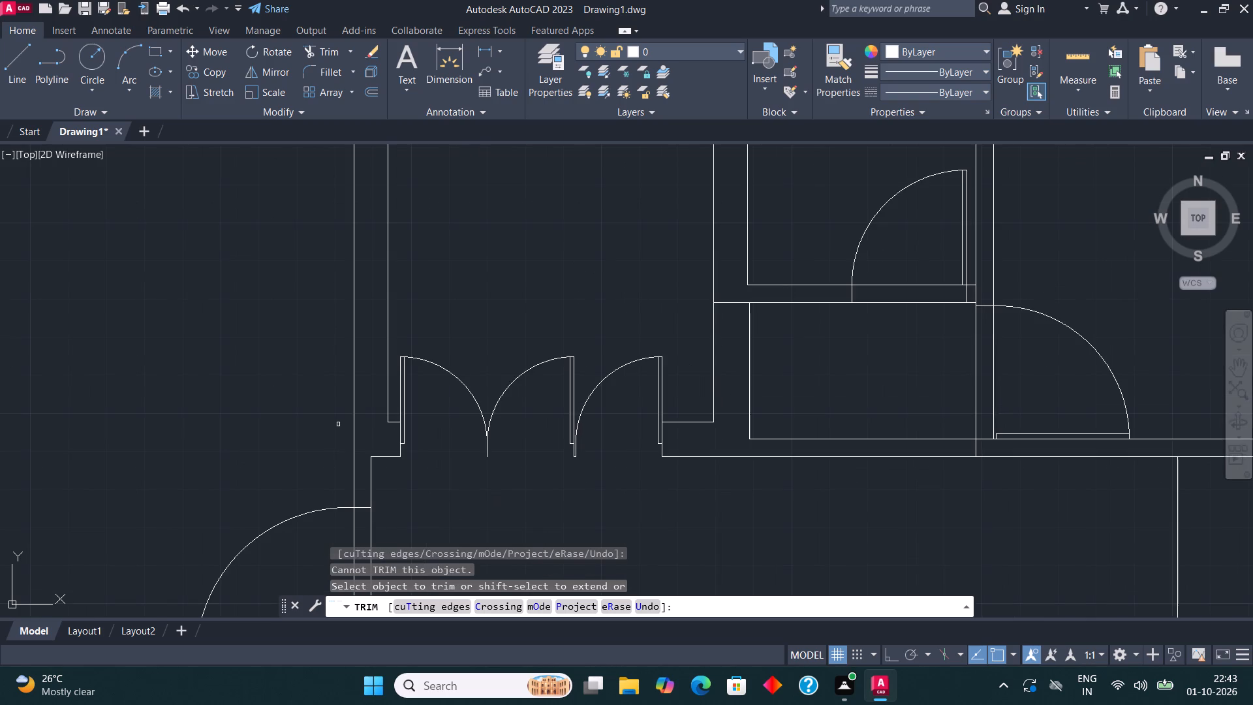
scroll(334, 441, "down", 2)
key("Escape")
Copy the three door leaves from the upper left room's top wall onto the upper right room's top wall, near its left end.
scroll(410, 462, "down", 2)
middle_click_drag(539, 435, 529, 401)
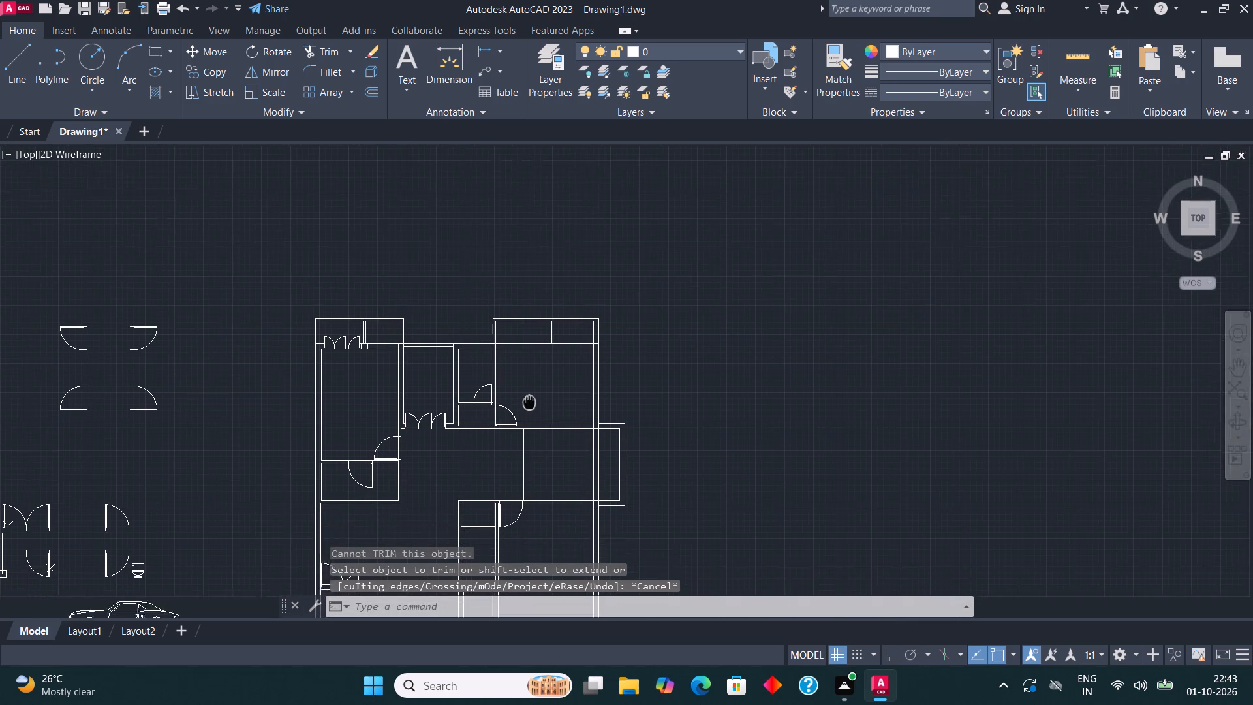
middle_click_drag(529, 401, 527, 388)
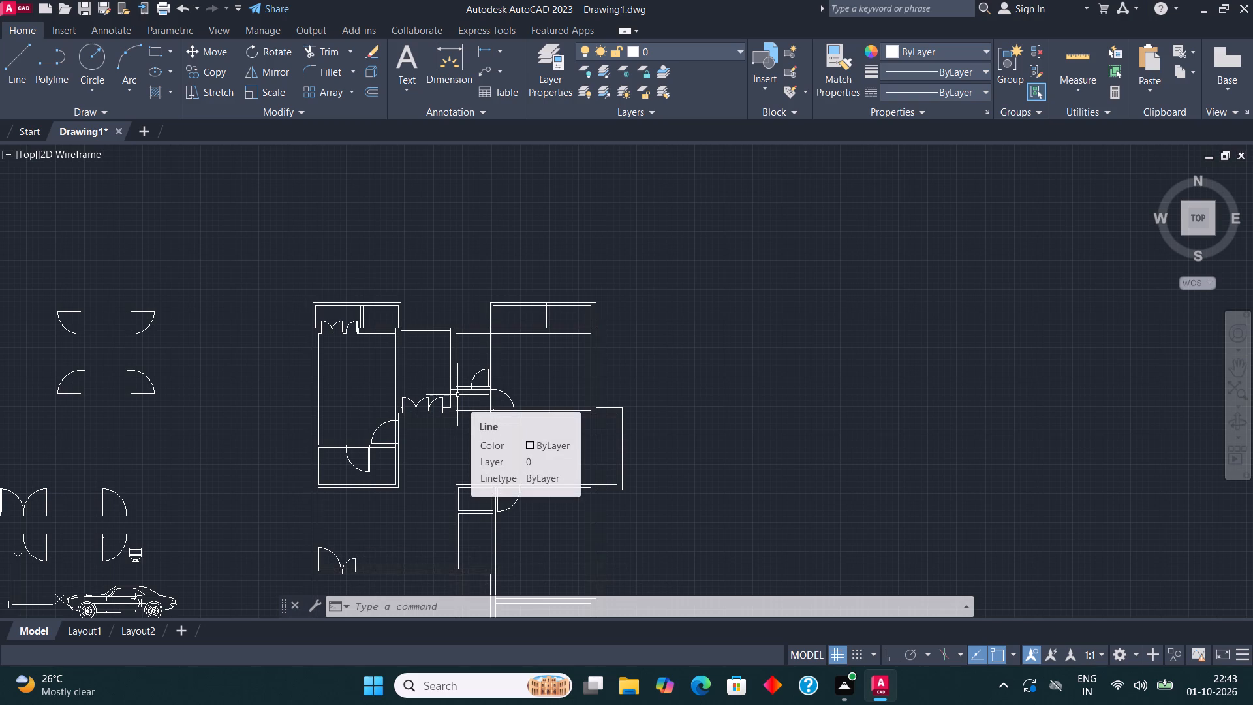
scroll(314, 315, "up", 1)
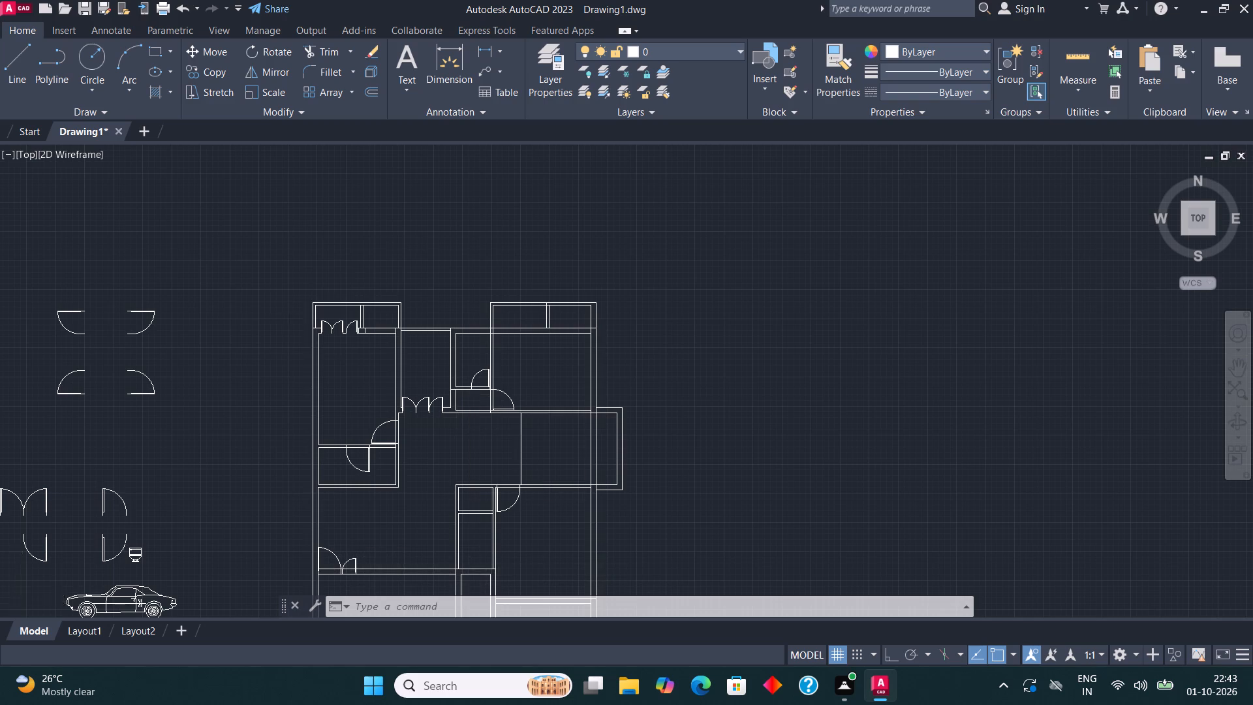
scroll(314, 315, "up", 2)
scroll(478, 371, "up", 2)
left_click_drag(428, 402, 410, 384)
left_click(179, 257)
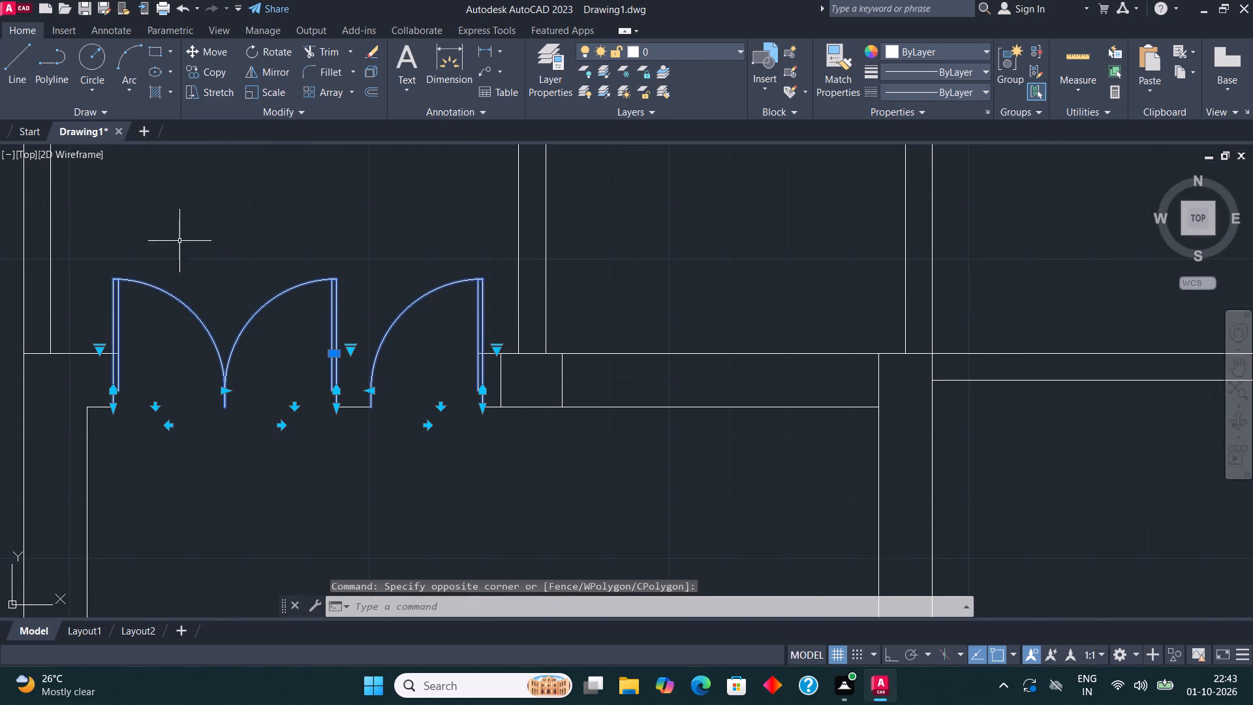
left_click(204, 74)
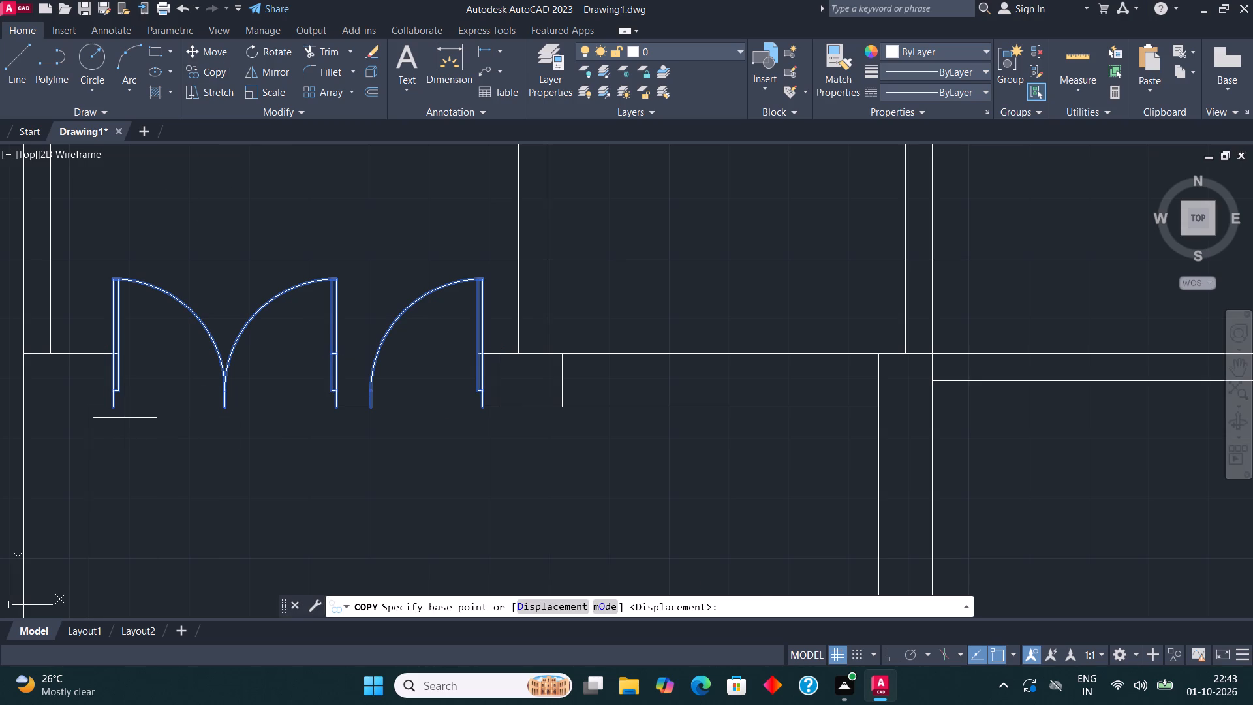
left_click(115, 409)
scroll(103, 417, "down", 4)
scroll(379, 404, "up", 2)
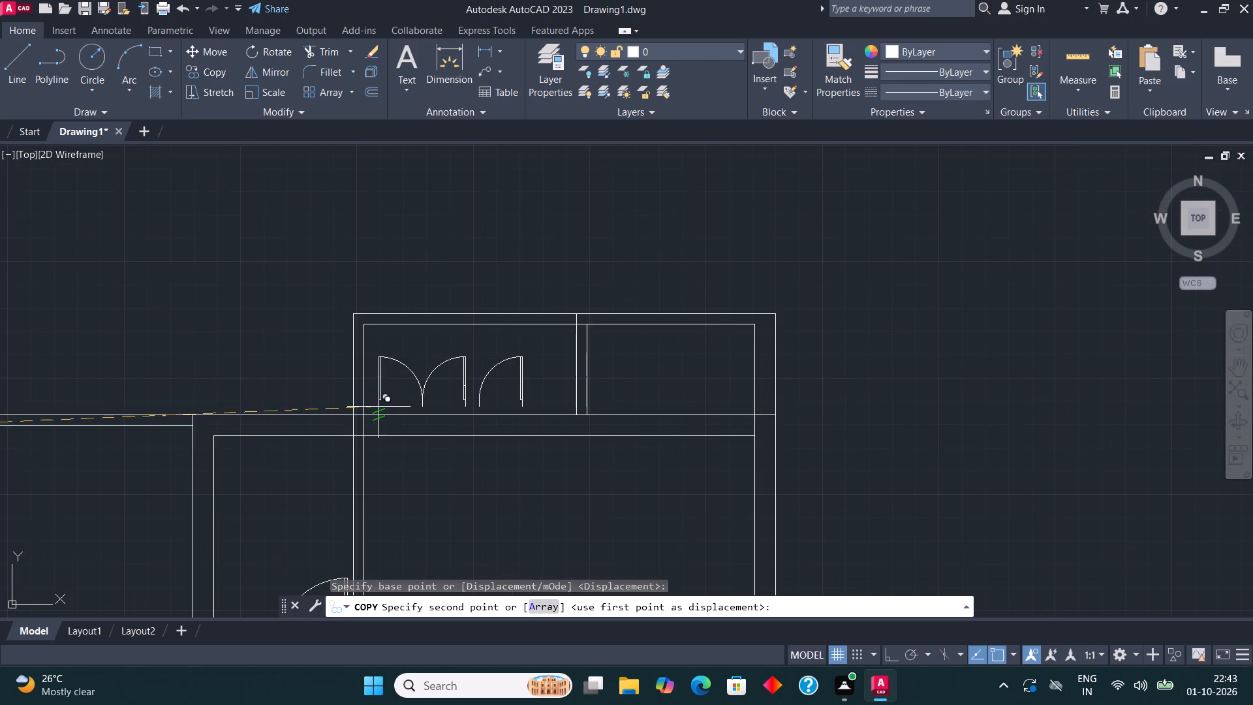
scroll(379, 422, "up", 2)
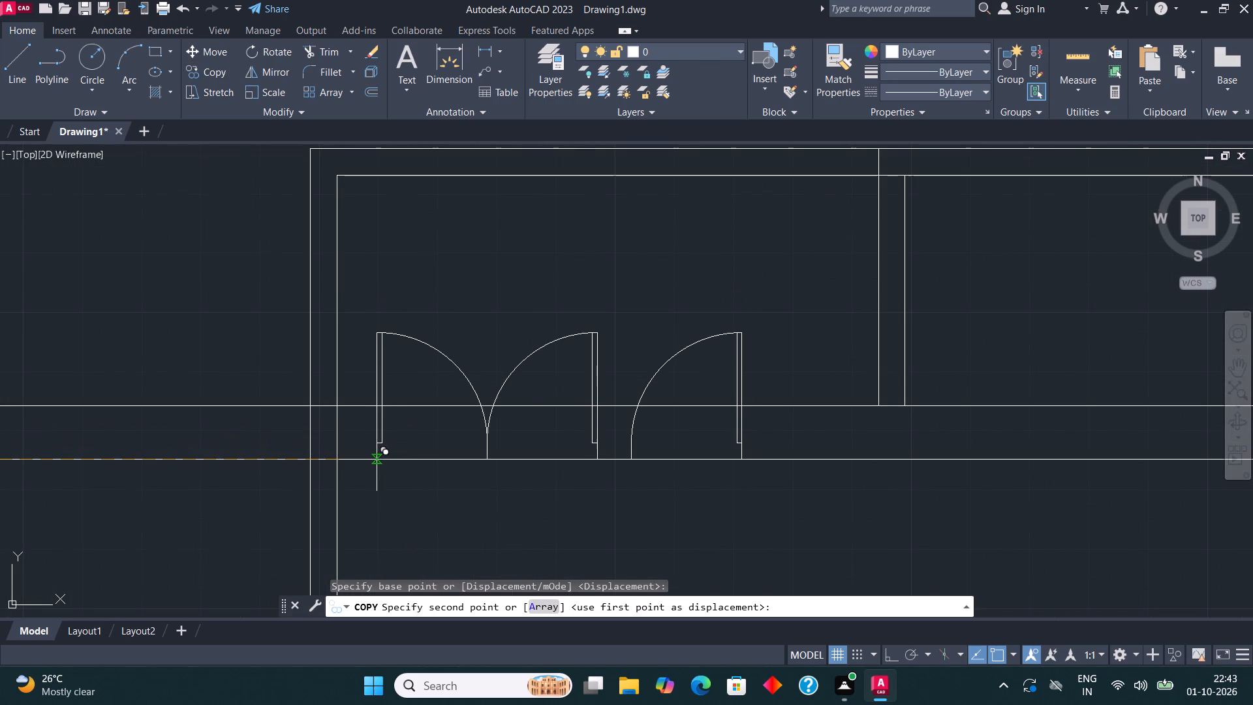
left_click(377, 460)
scroll(430, 412, "down", 2)
scroll(300, 390, "down", 2)
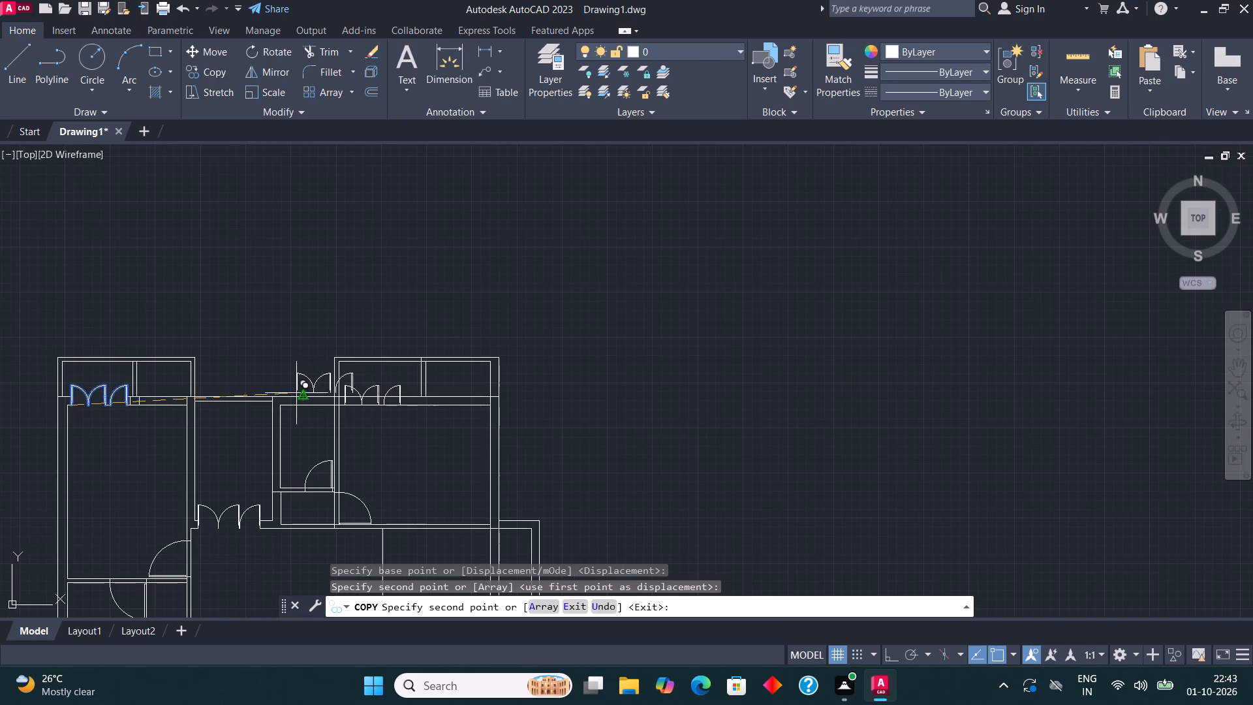
key("Escape")
Trim both top-wall lines of the upper right room within the openings of the three copied door leaves.
left_click(329, 52)
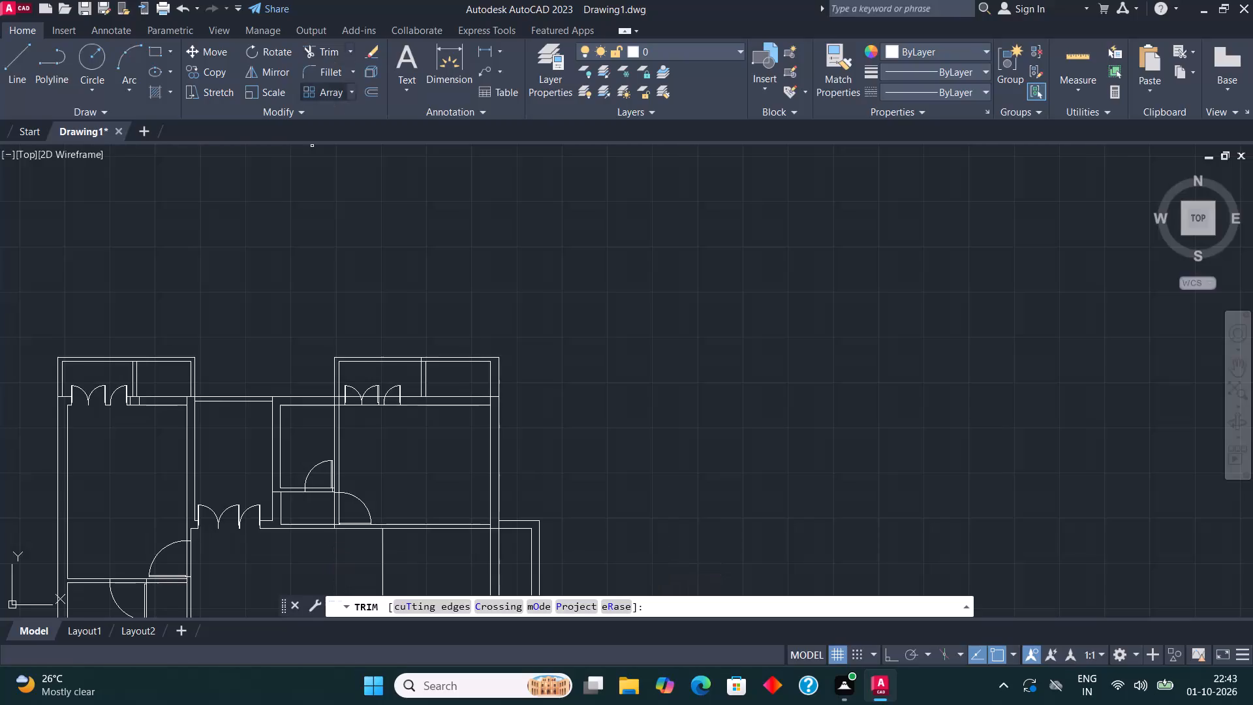
scroll(371, 417, "up", 1)
left_click(337, 378)
left_click(337, 448)
scroll(381, 396, "up", 2)
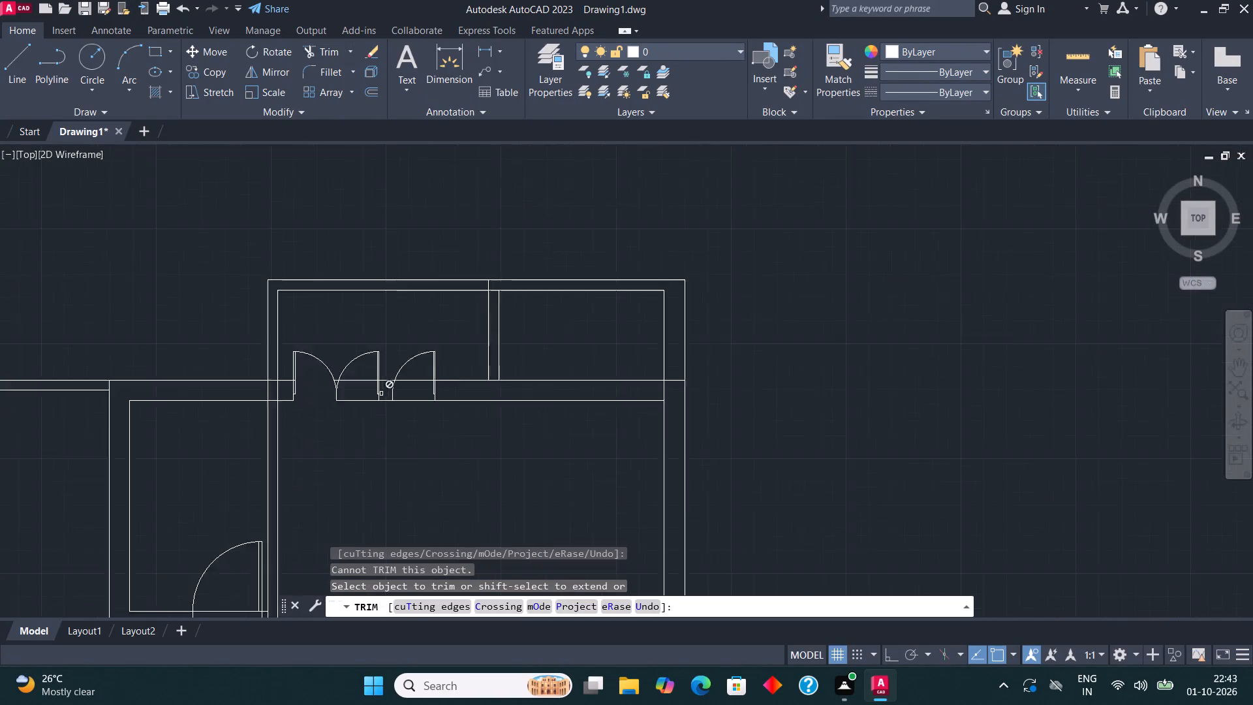
left_click(352, 357)
left_click(336, 439)
left_click(436, 359)
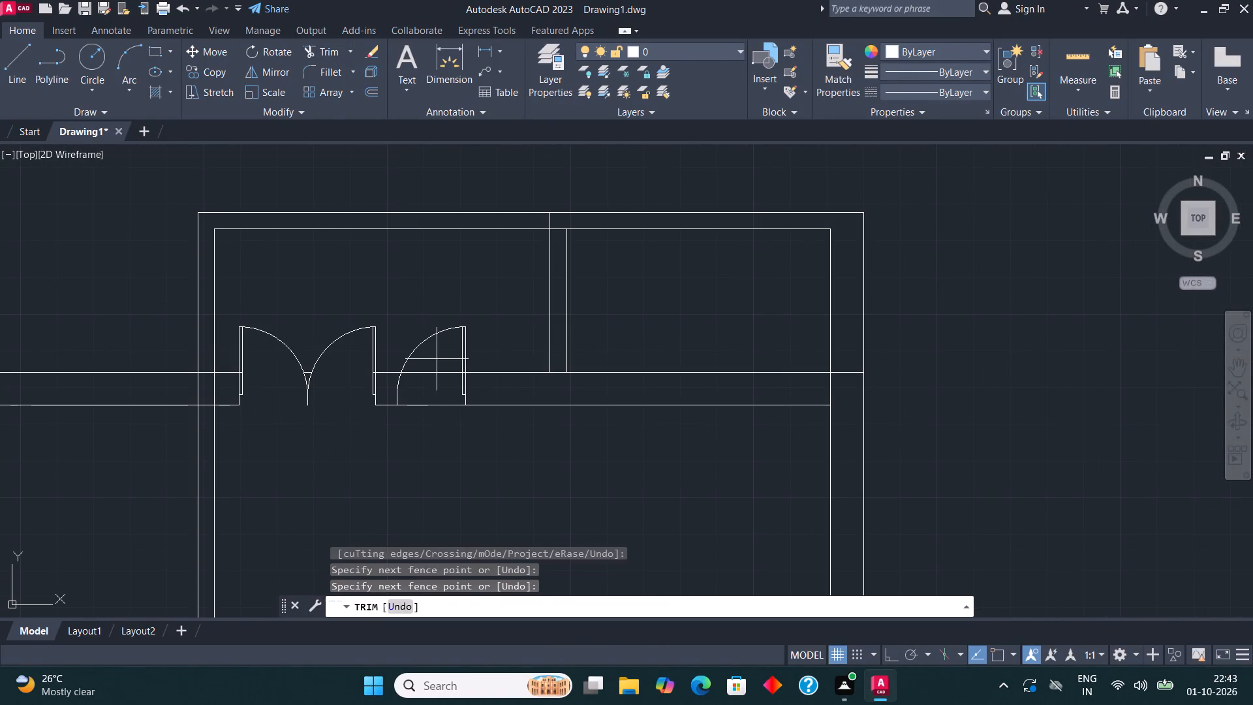
left_click(423, 454)
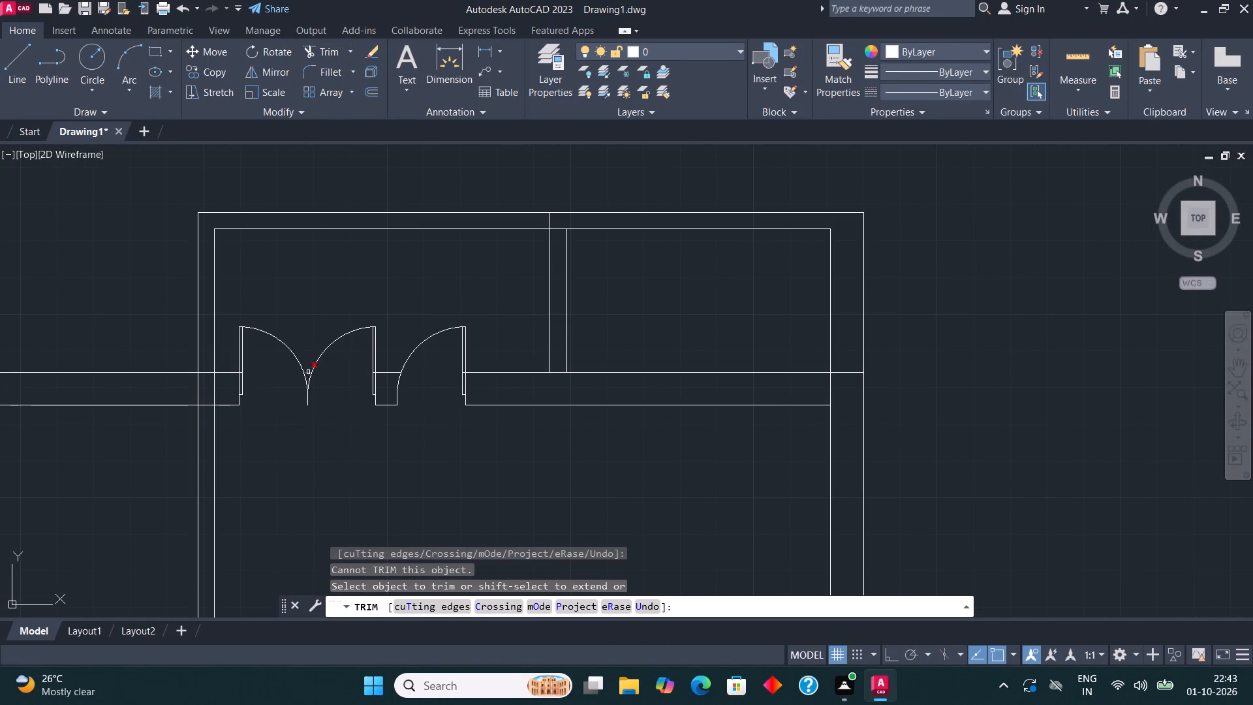
Trim the leftover wall-line scraps between the door arcs and inside the leaf frames on the upper right room's top wall.
left_click(308, 372)
left_click(392, 371)
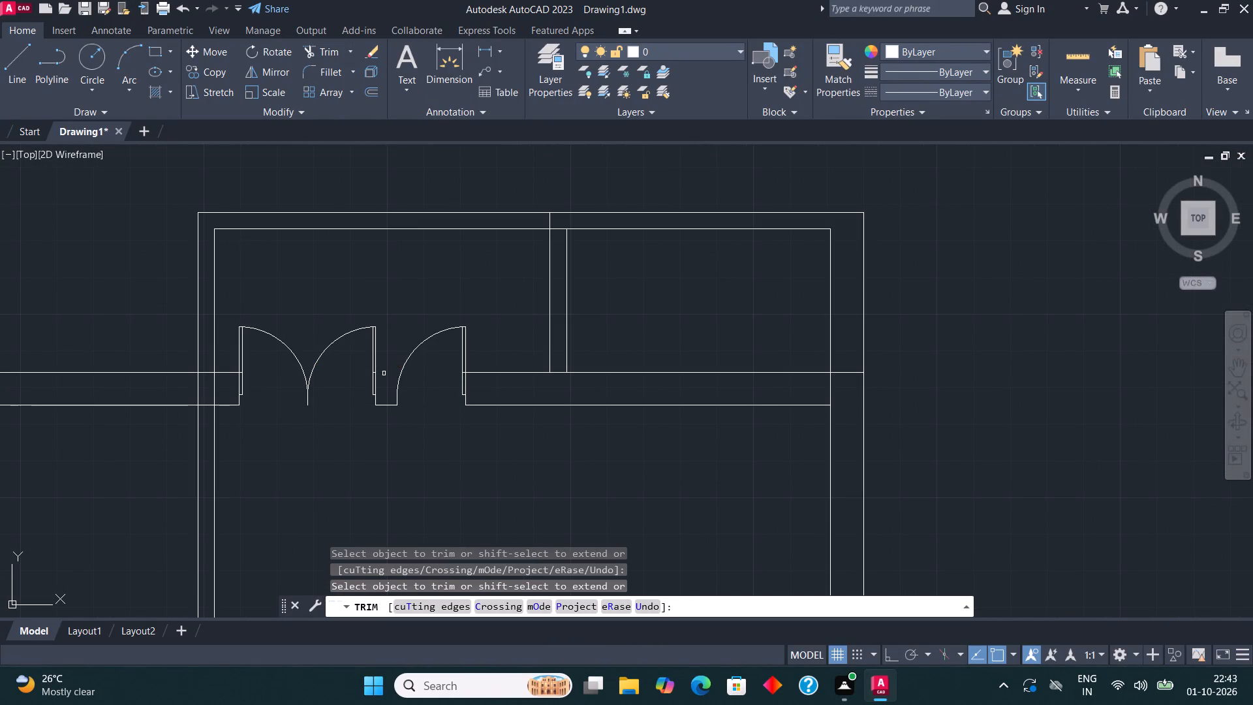
scroll(370, 379, "up", 4)
left_click(376, 337)
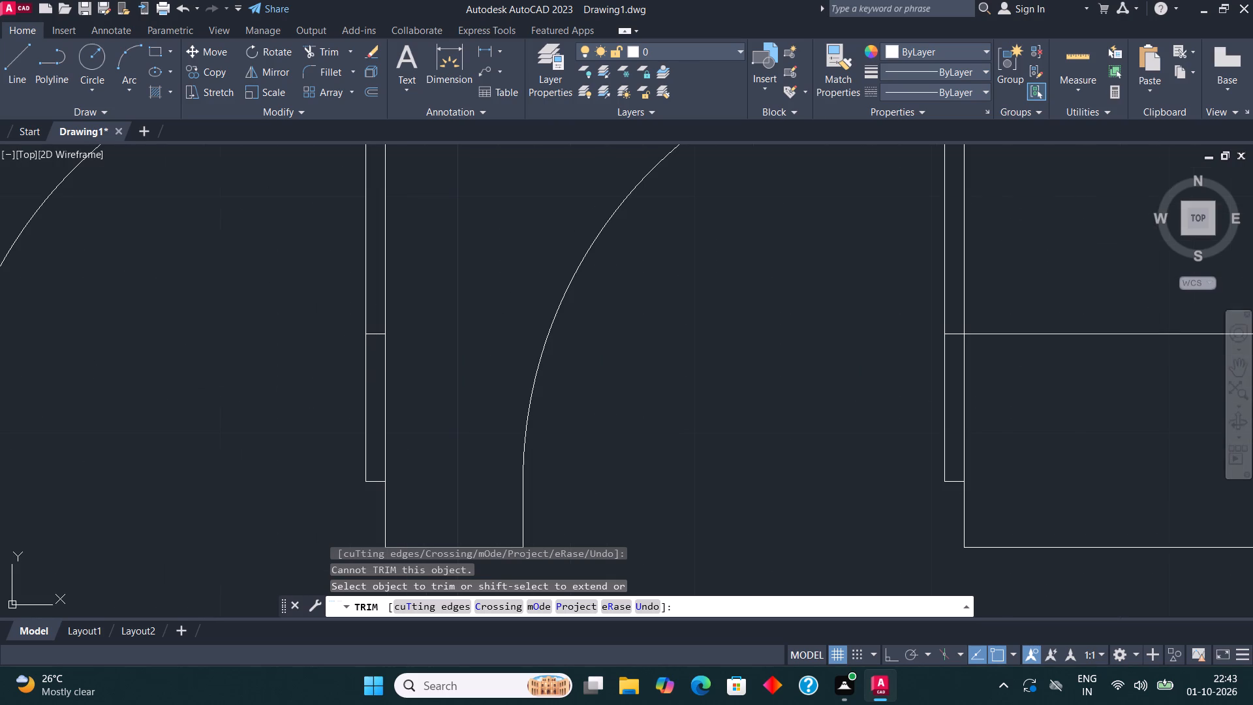
left_click(379, 326)
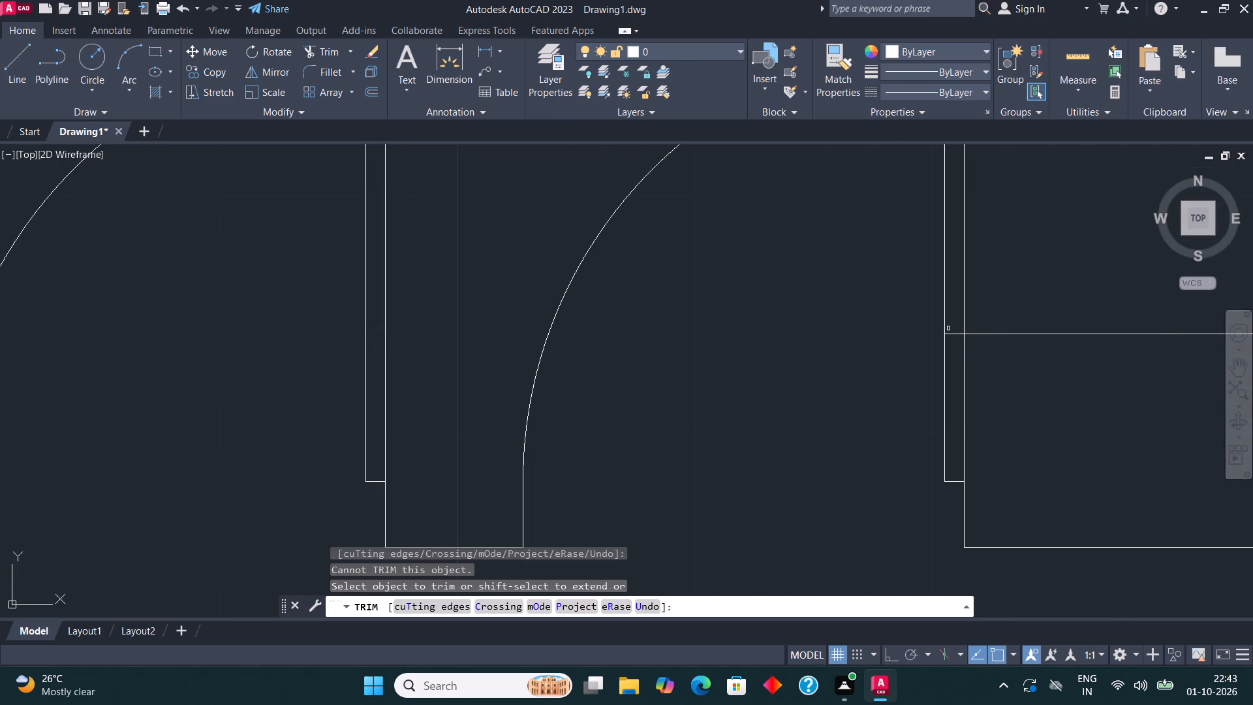
left_click(948, 328)
left_click(955, 349)
scroll(946, 366, "down", 3)
scroll(645, 372, "up", 2)
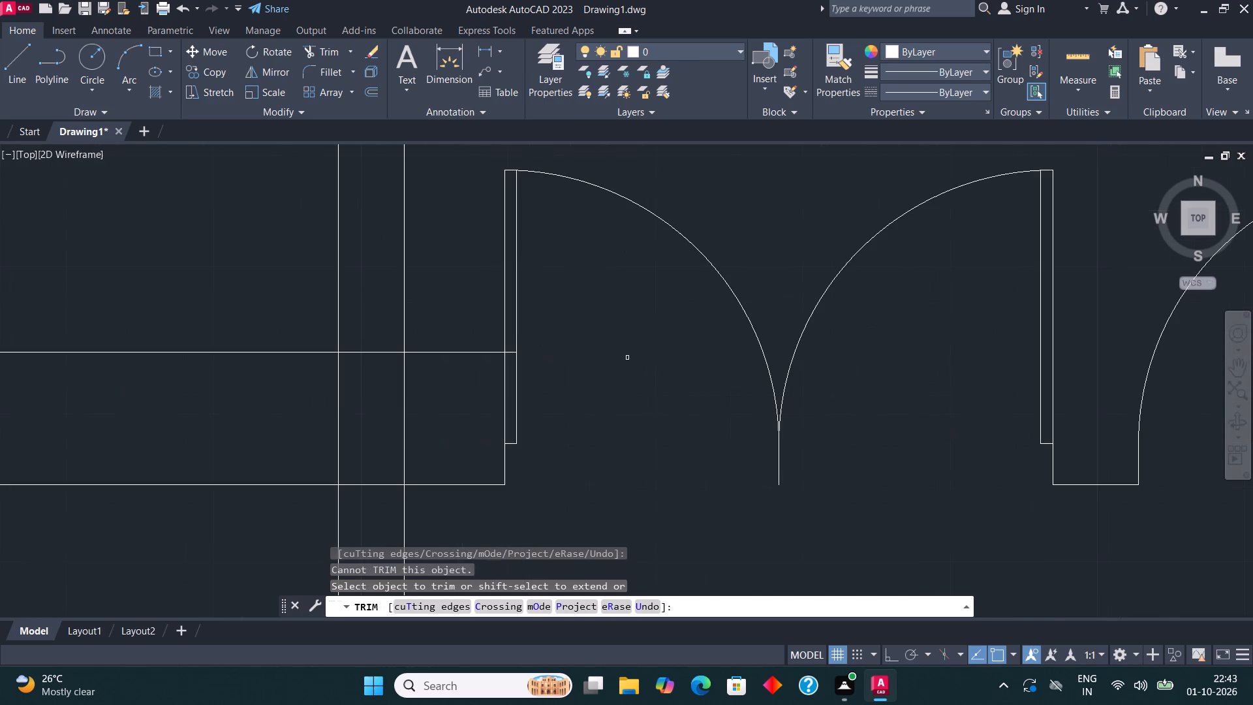
left_click(512, 347)
left_click(511, 358)
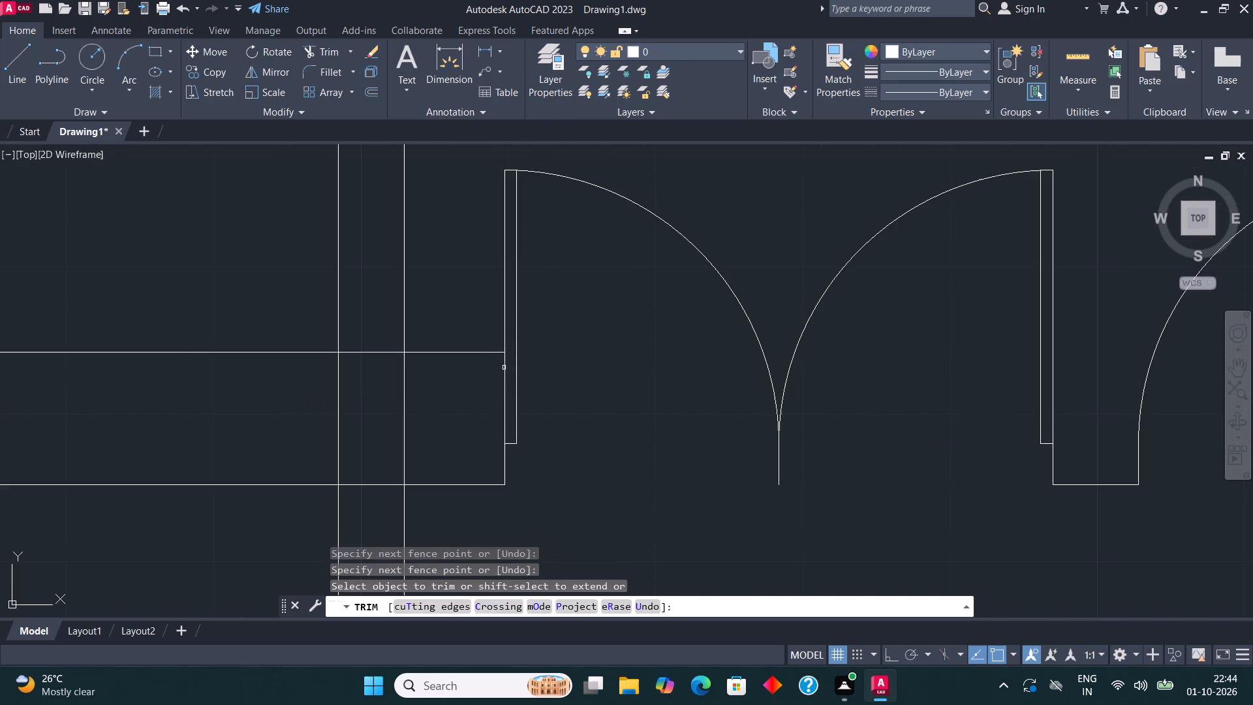
key("Escape")
Mirror the double door of the upper middle room's bottom wall downward about a horizontal line, keeping the original.
scroll(423, 407, "down", 5)
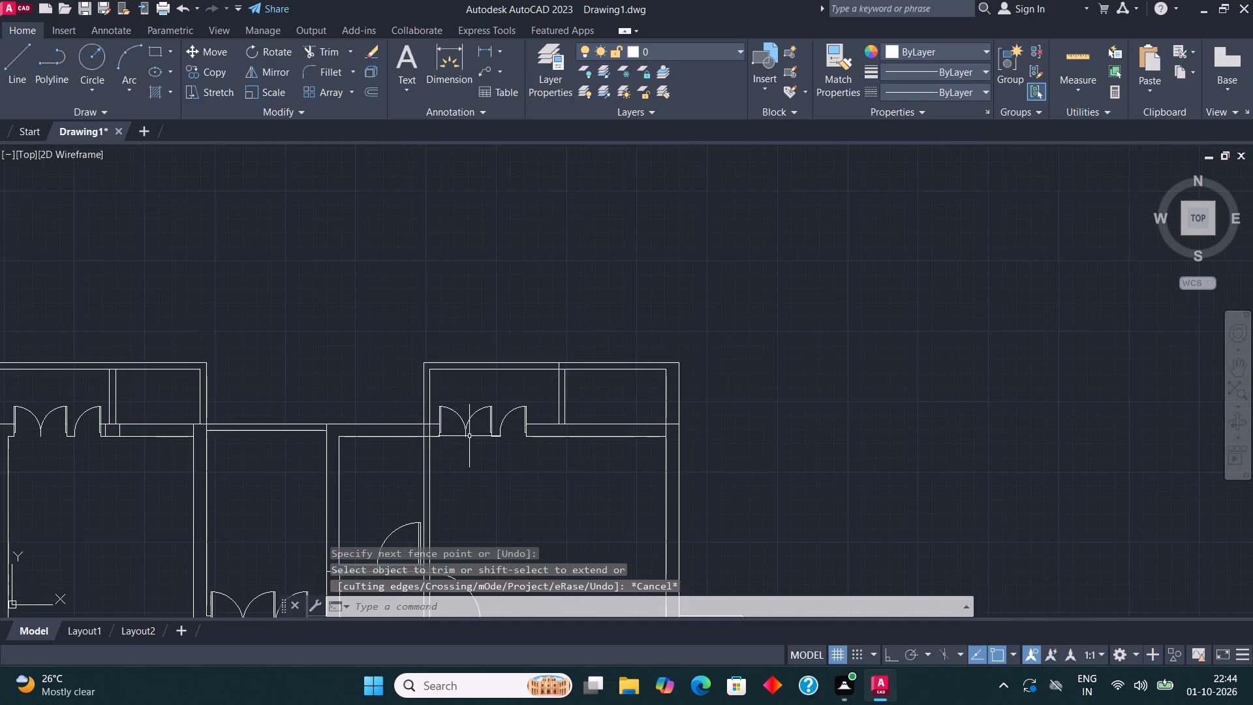
middle_click_drag(480, 430, 580, 287)
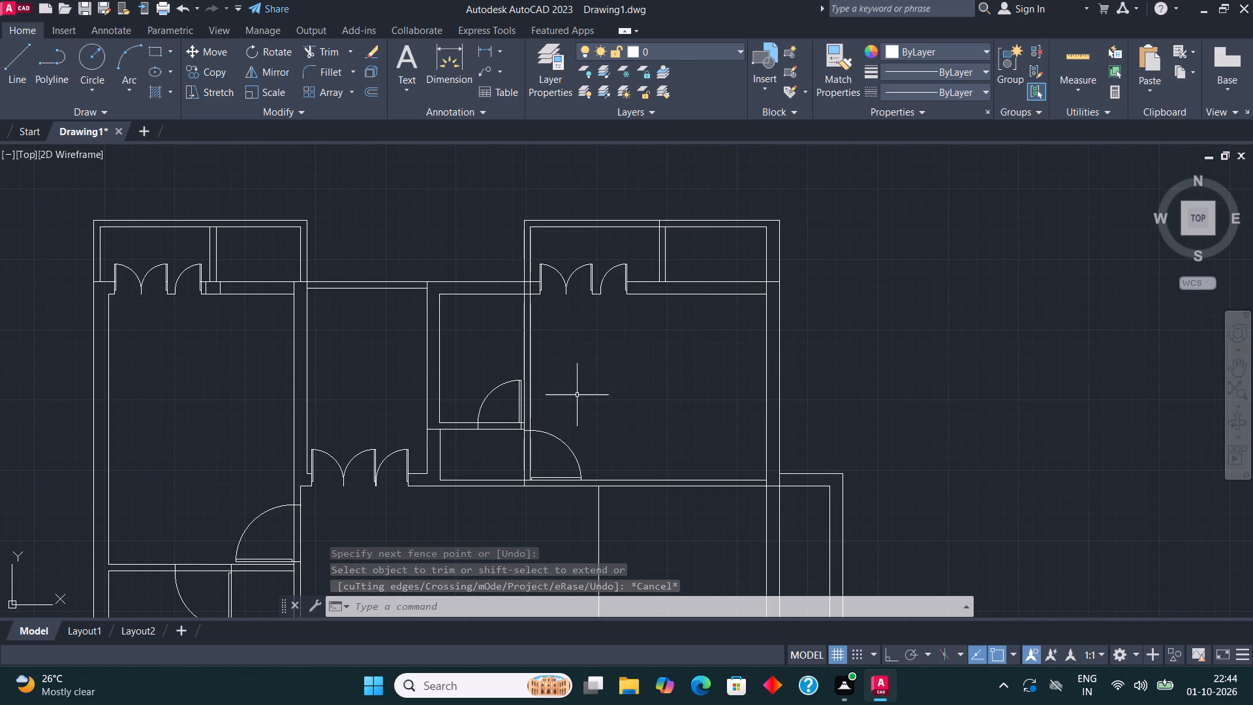
middle_click_drag(633, 422, 648, 279)
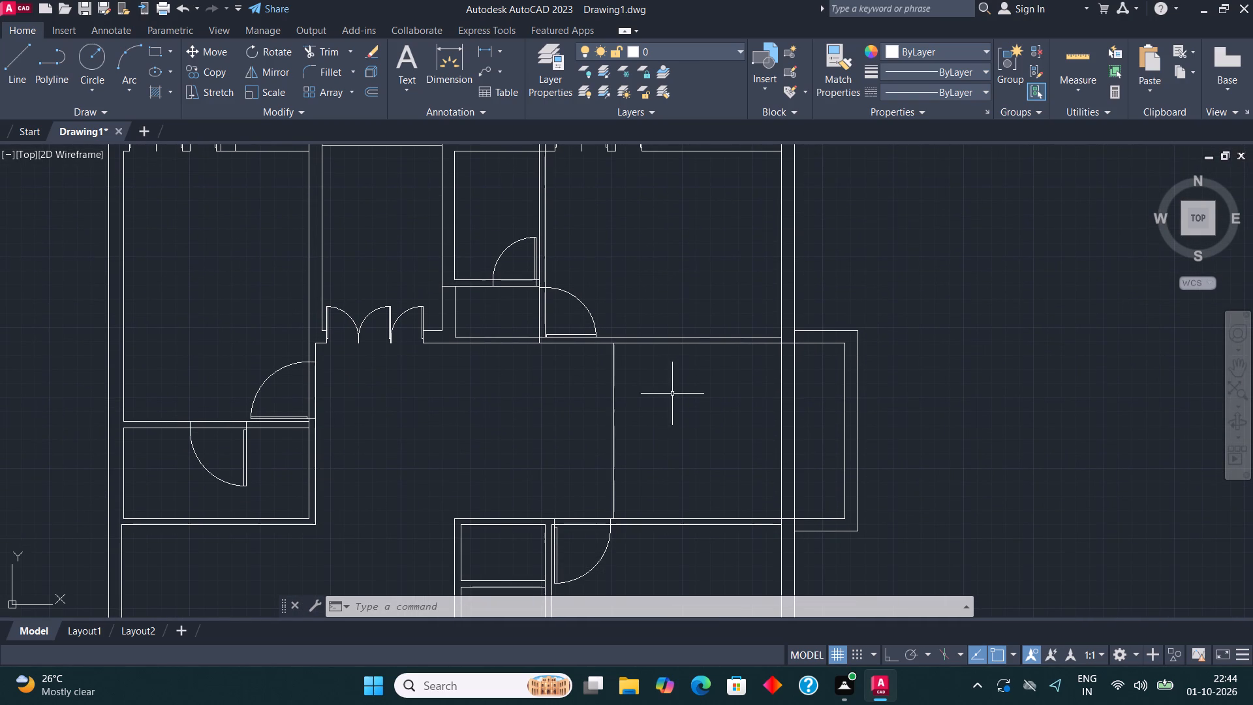
middle_click_drag(680, 365, 680, 265)
scroll(647, 416, "down", 2)
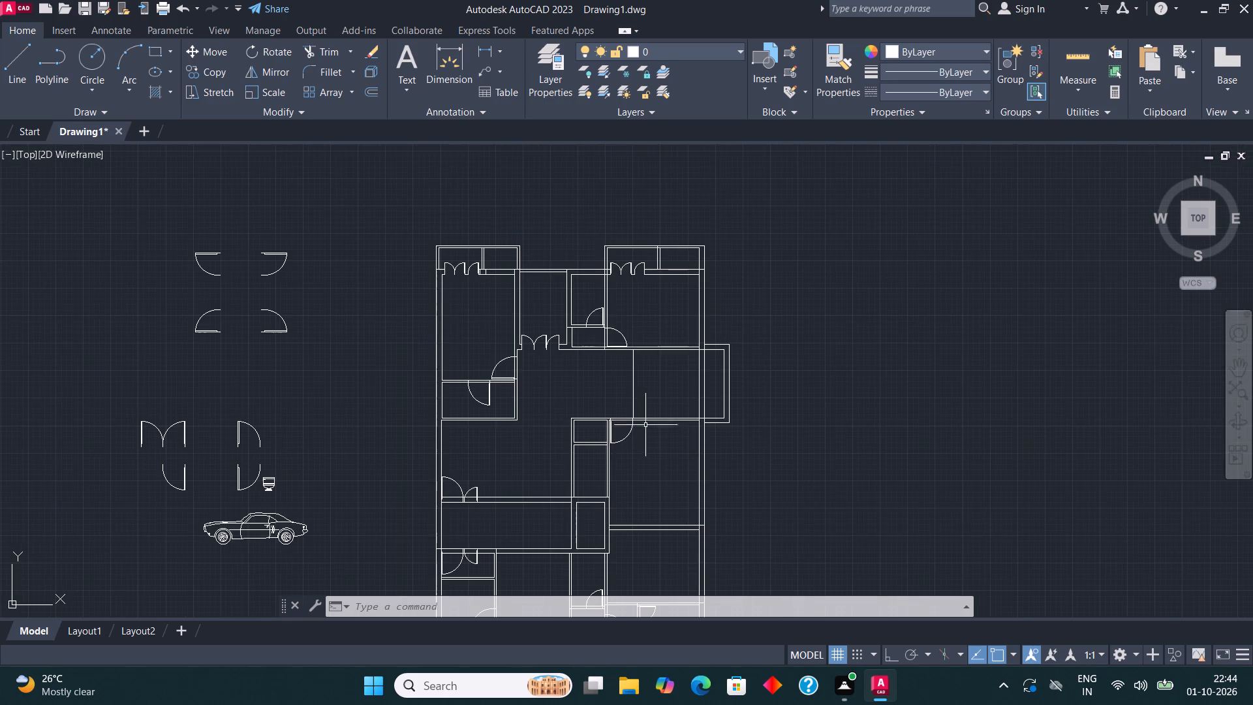
scroll(500, 295, "up", 2)
left_click(594, 426)
left_click(565, 401)
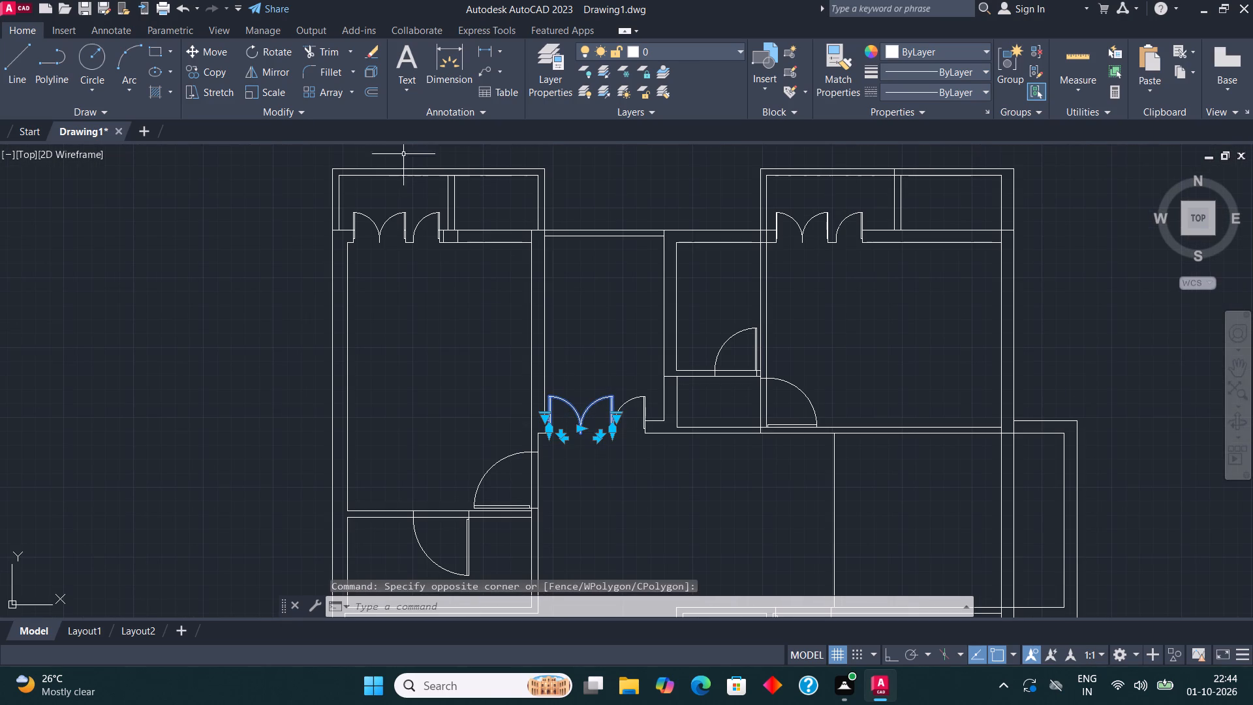
left_click(283, 70)
left_click(583, 477)
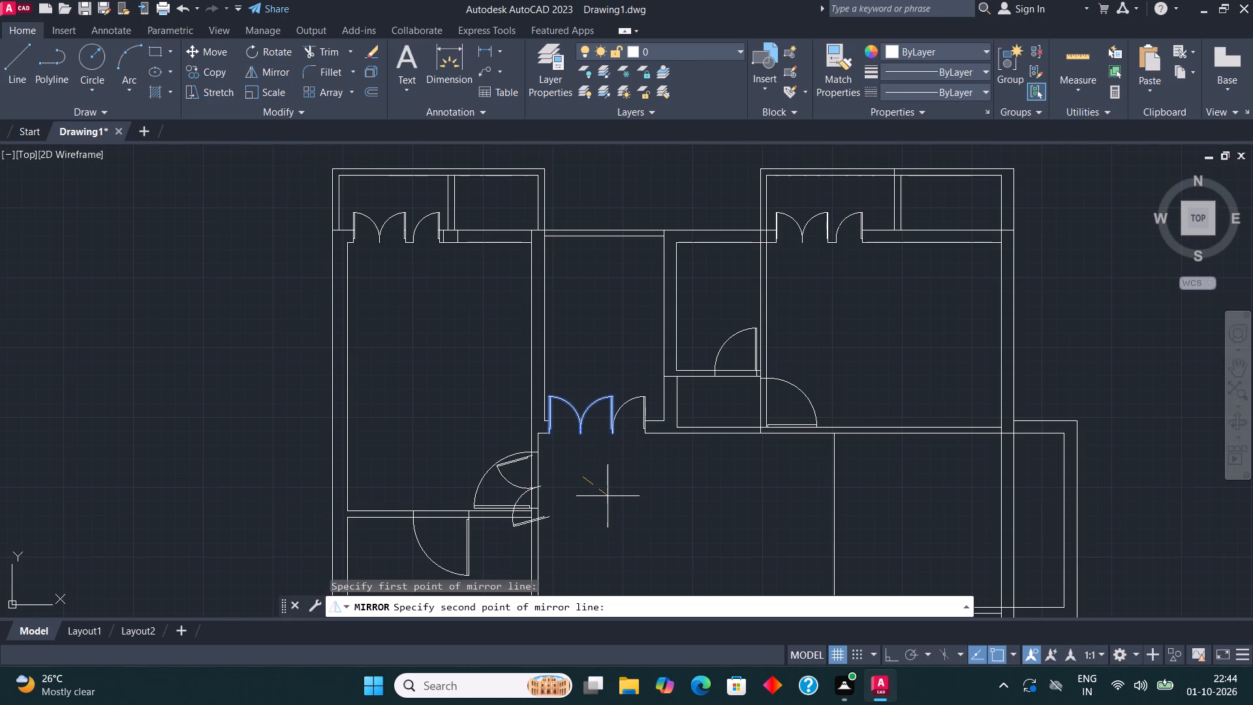
key("F8")
left_click(605, 496)
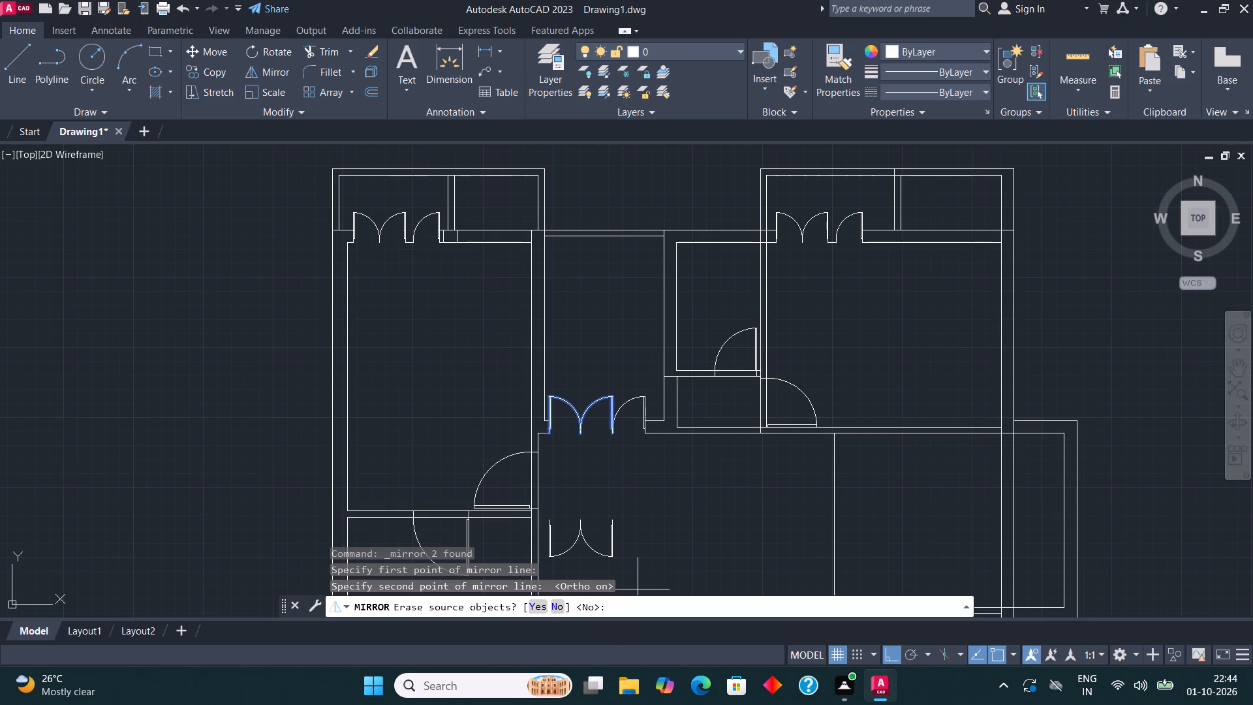
left_click(558, 609)
Scale down the mirrored double door freehand from the upper end of its right leaf.
middle_click_drag(814, 542, 712, 390)
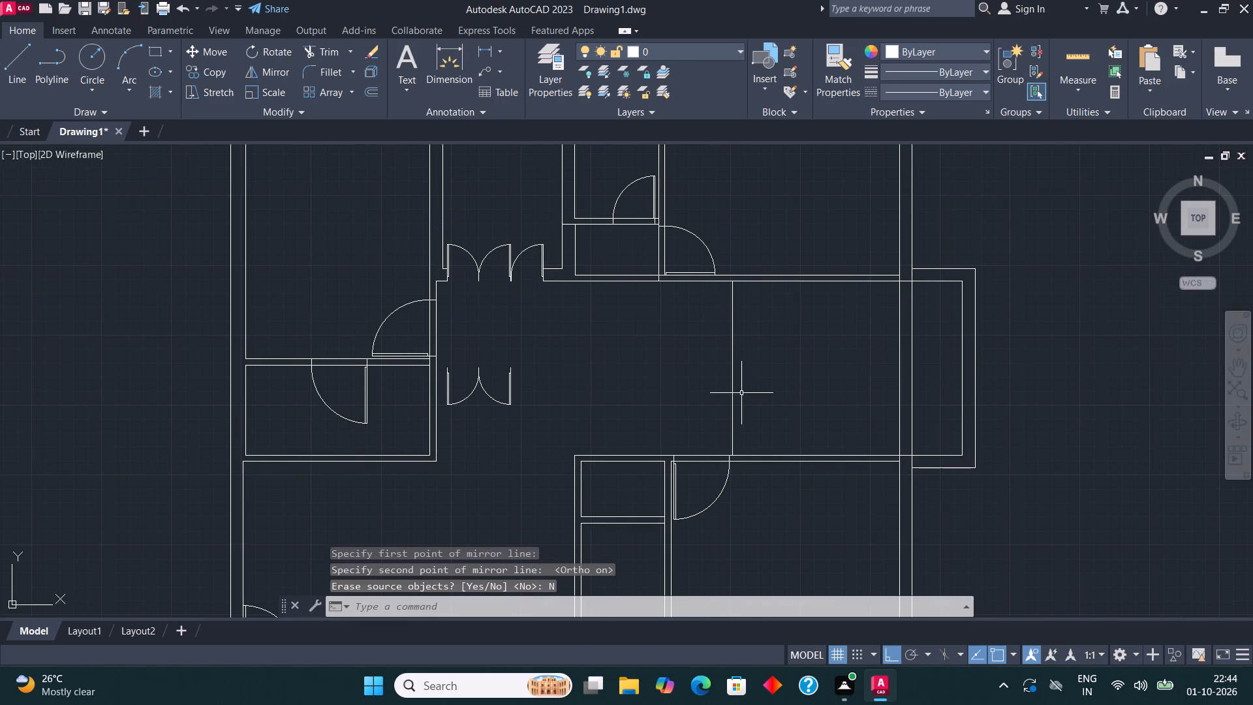
left_click_drag(502, 405, 499, 398)
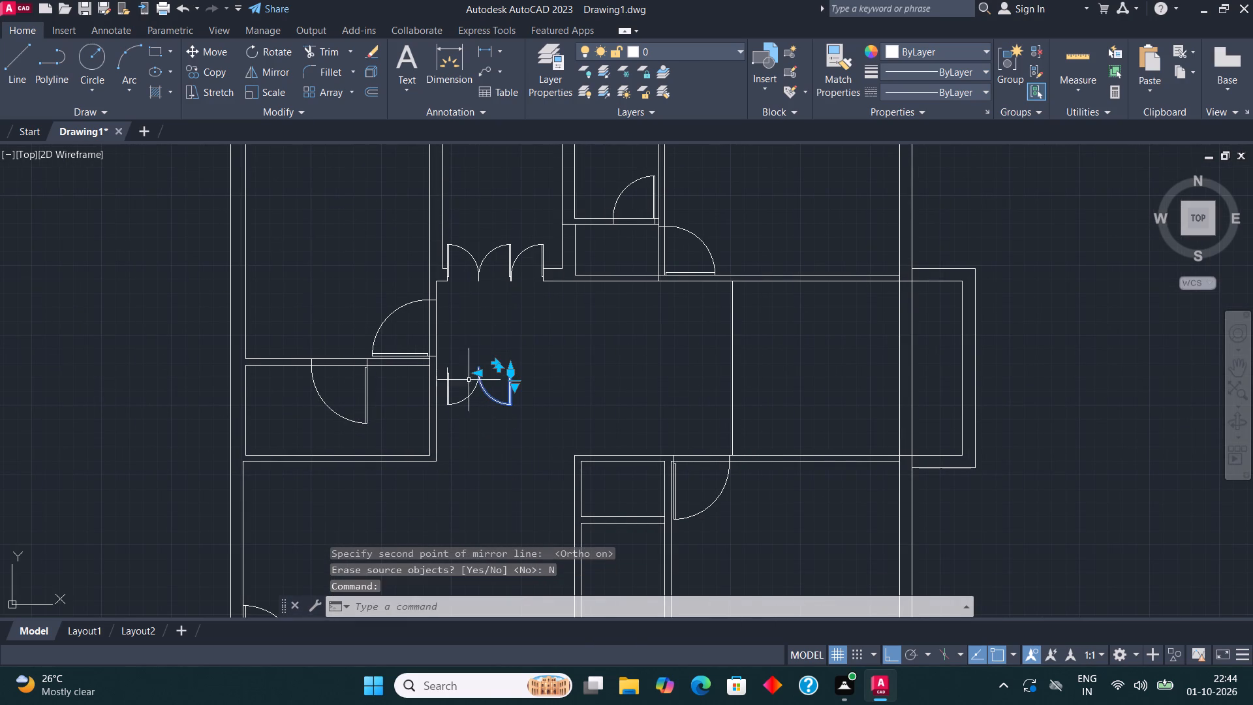
left_click(469, 384)
left_click(476, 413)
left_click_drag(473, 403, 472, 392)
left_click(465, 375)
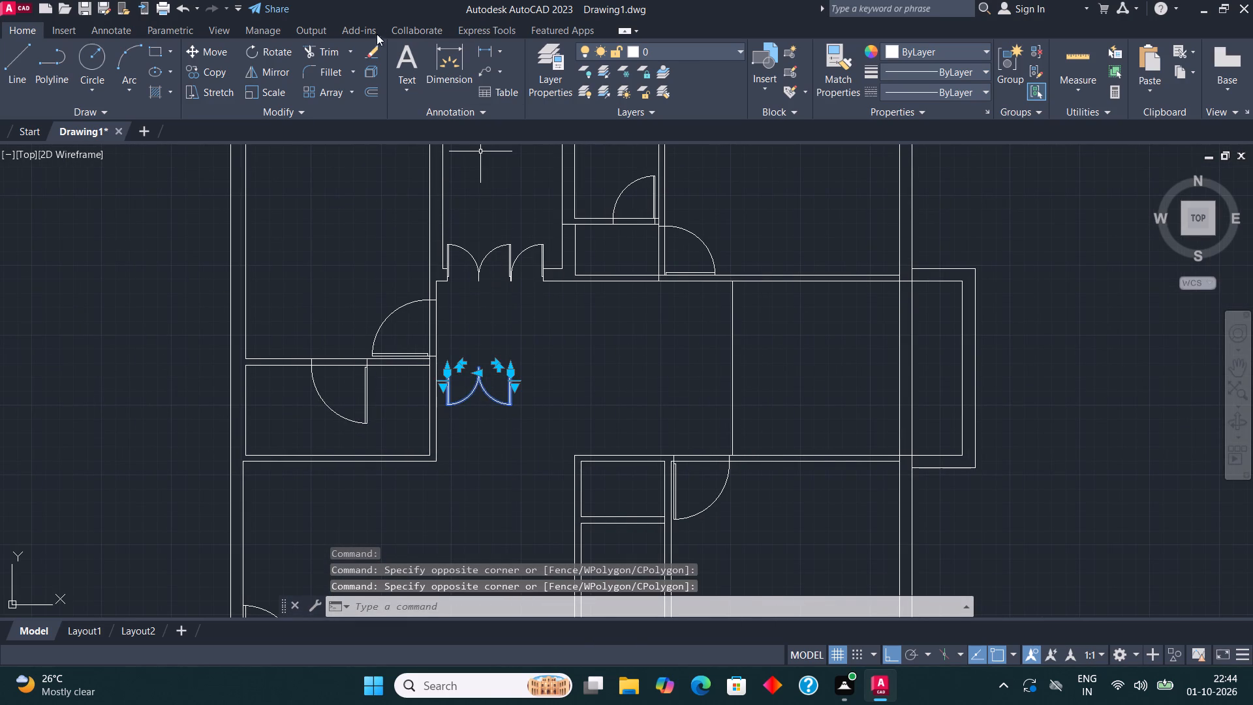
left_click(264, 91)
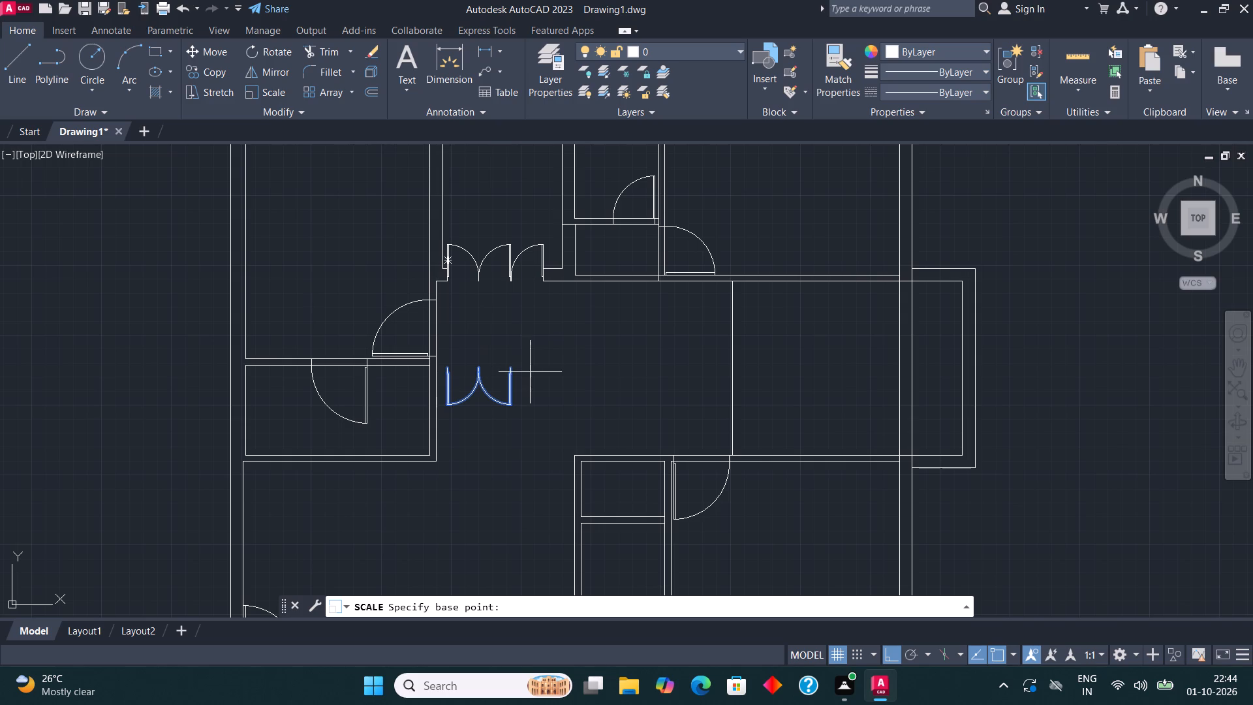
left_click(506, 366)
left_click(519, 390)
Move the reduced double door by its upper right end onto the top wall of the small central room beside the single door.
left_click_drag(529, 403, 516, 388)
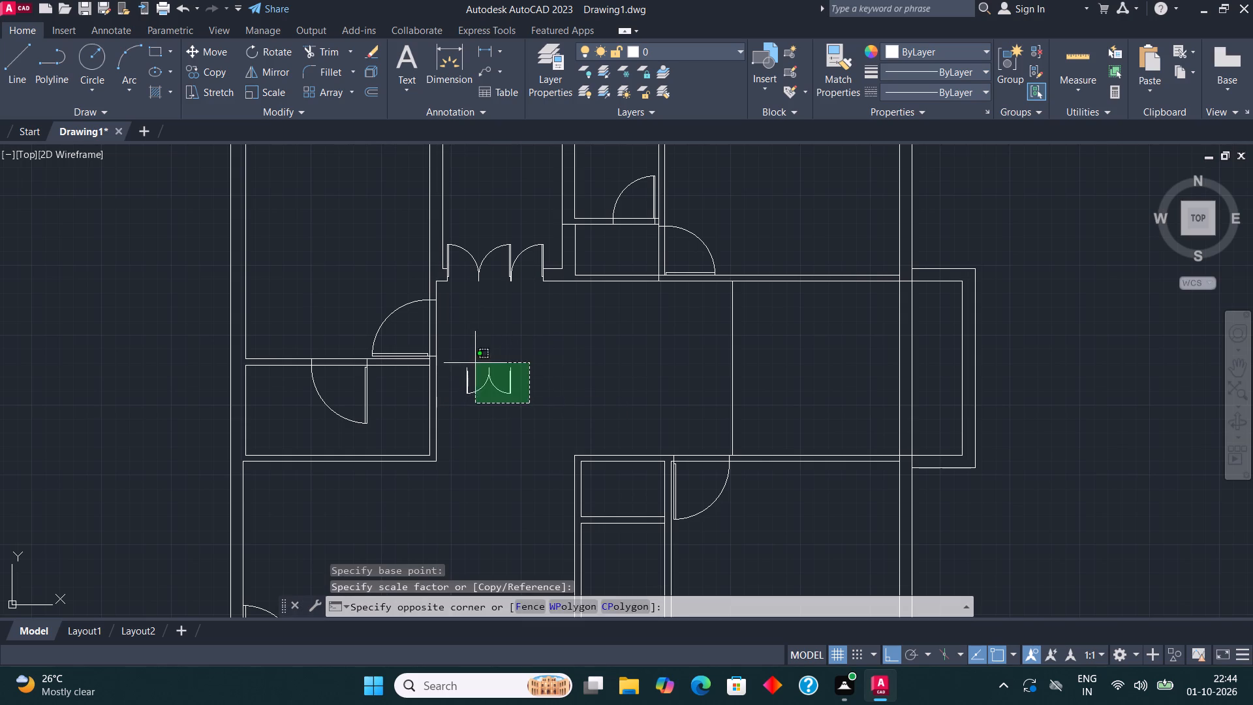
left_click(461, 360)
left_click(227, 51)
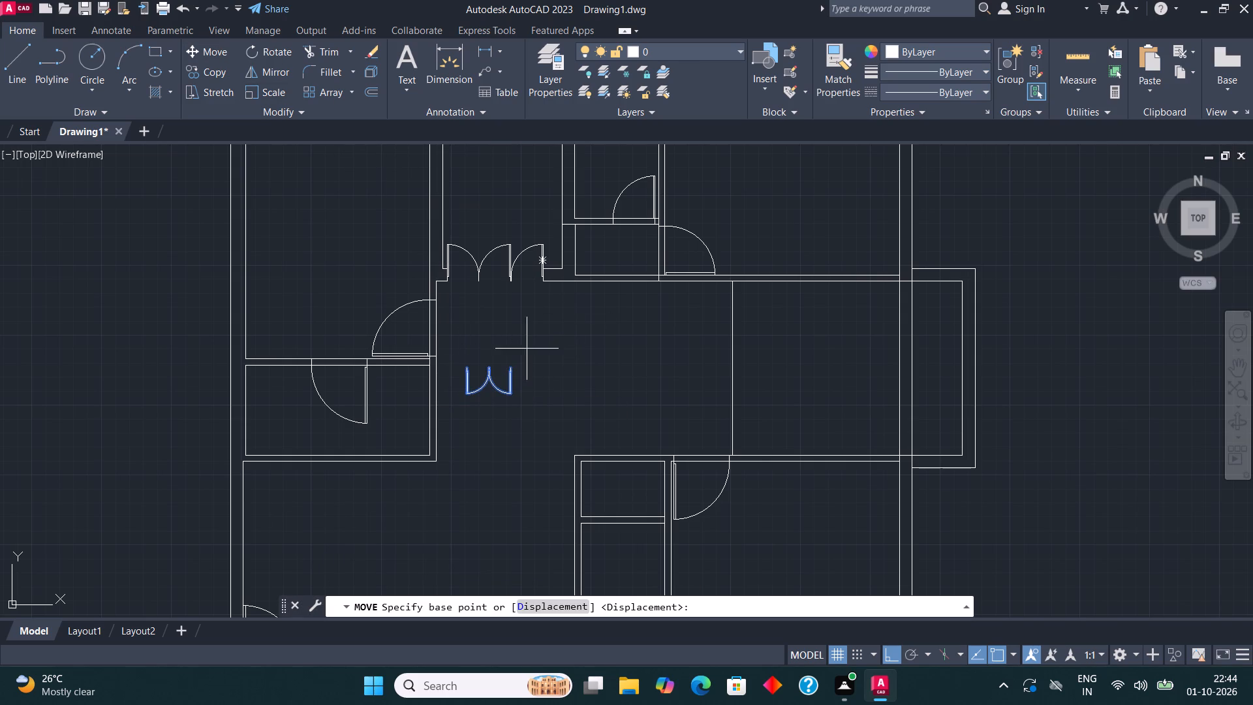
left_click(510, 369)
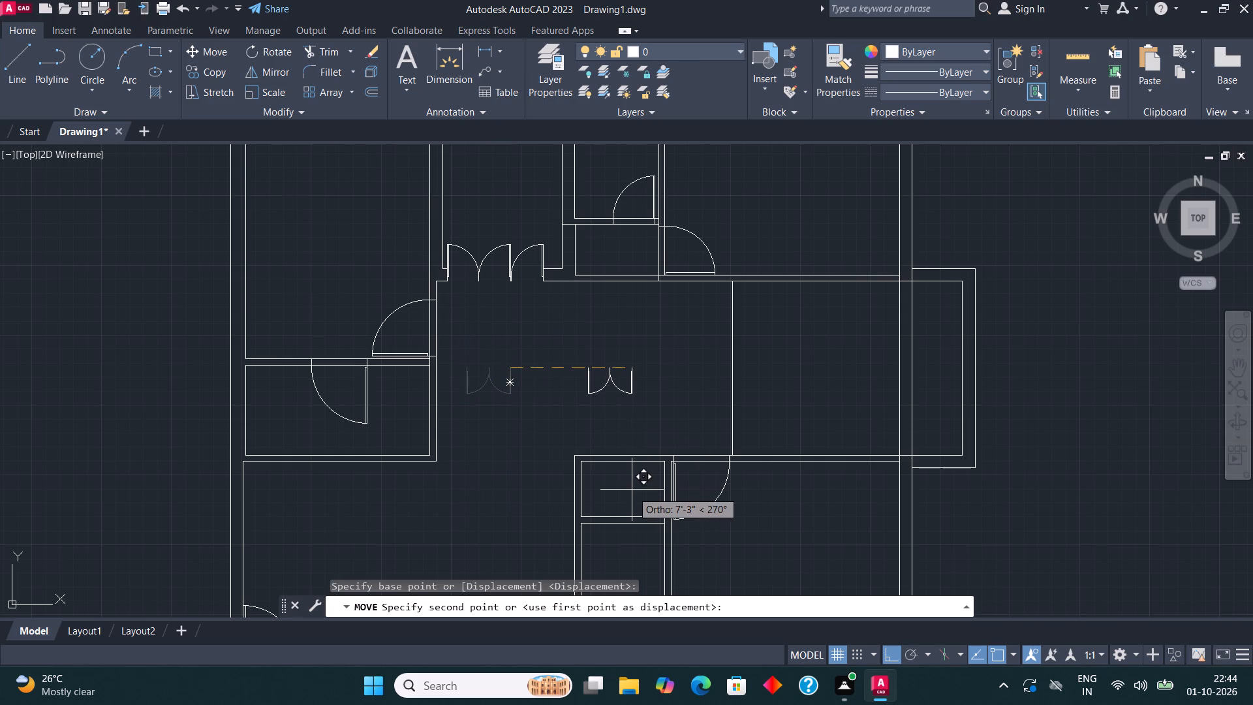
key("F8")
middle_click_drag(649, 468, 644, 467)
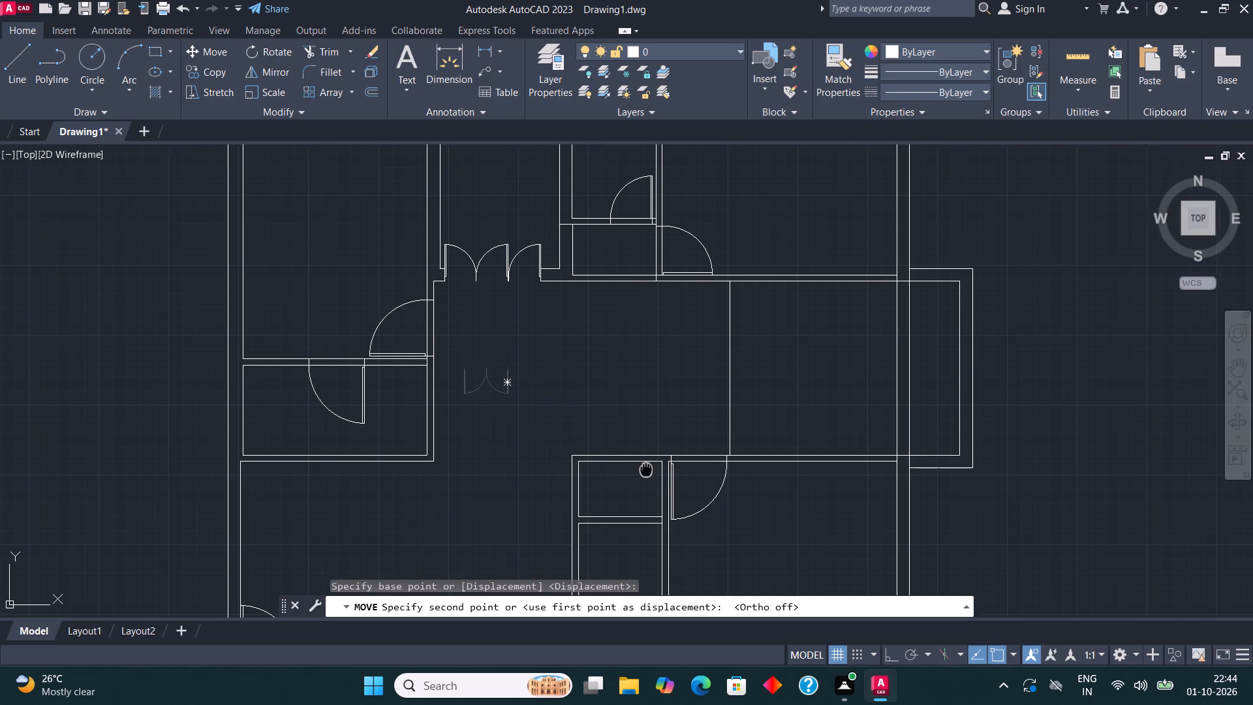
middle_click_drag(644, 467, 632, 463)
scroll(599, 444, "up", 2)
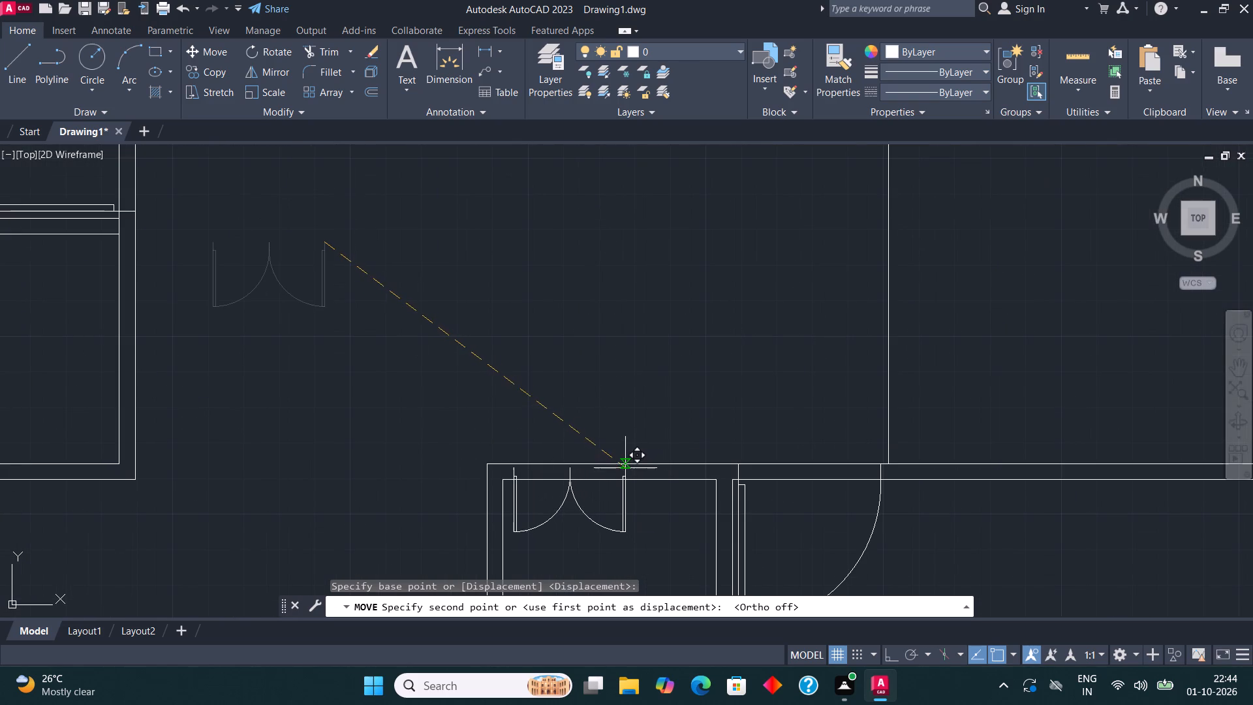
left_click(626, 467)
key("space")
Trim both top-wall lines of the small central room within the two leaves of the reduced double door.
middle_click_drag(628, 389, 626, 387)
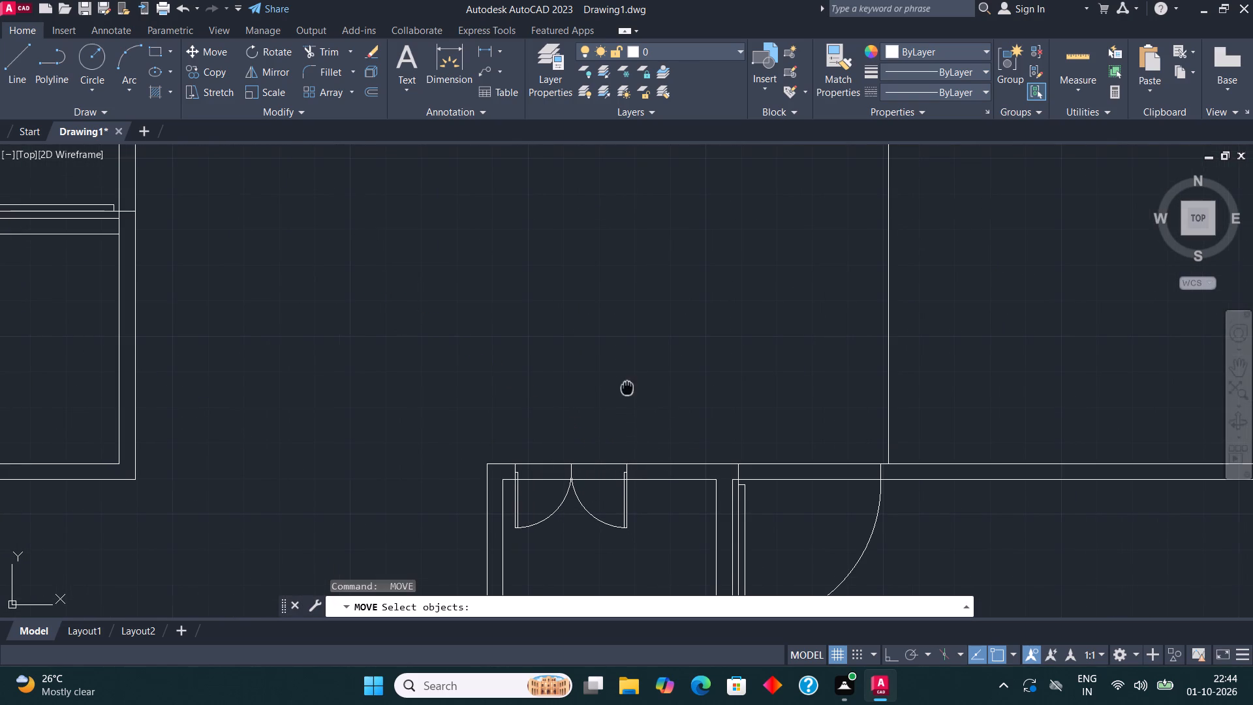
middle_click_drag(626, 387, 518, 332)
scroll(518, 347, "down", 2)
scroll(518, 351, "up", 2)
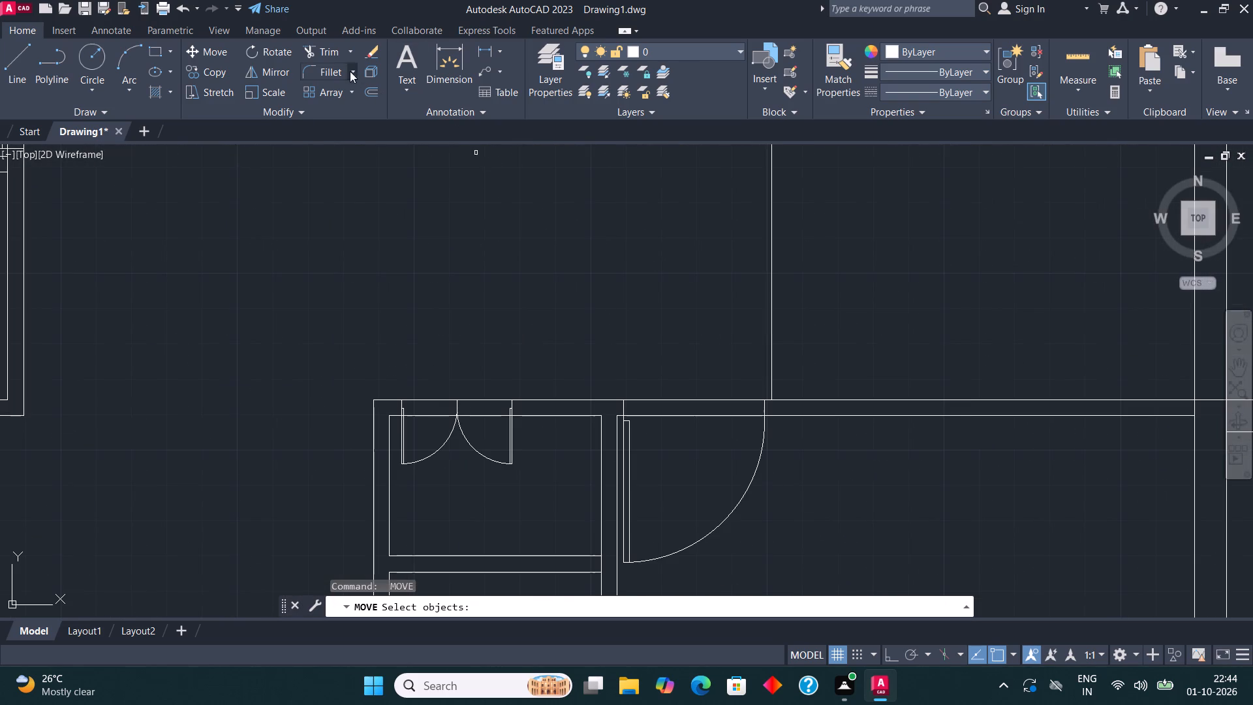
left_click(335, 56)
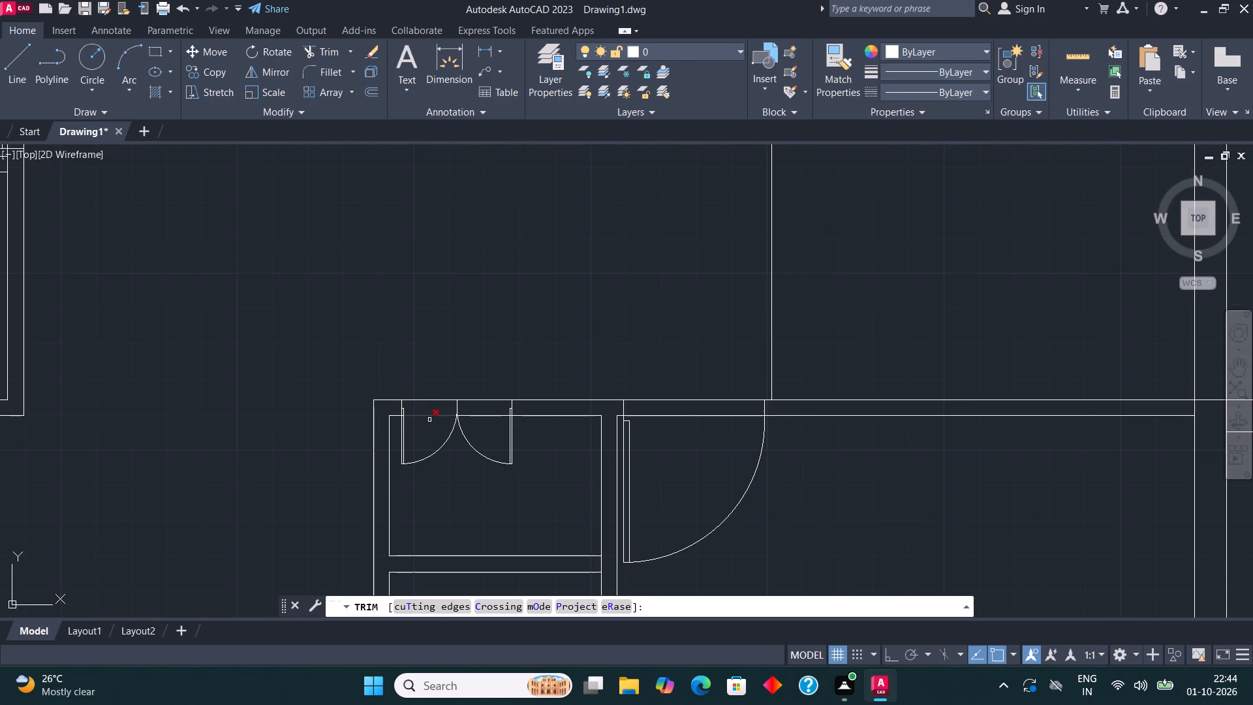
left_click(424, 433)
left_click(447, 383)
left_click_drag(486, 443, 486, 436)
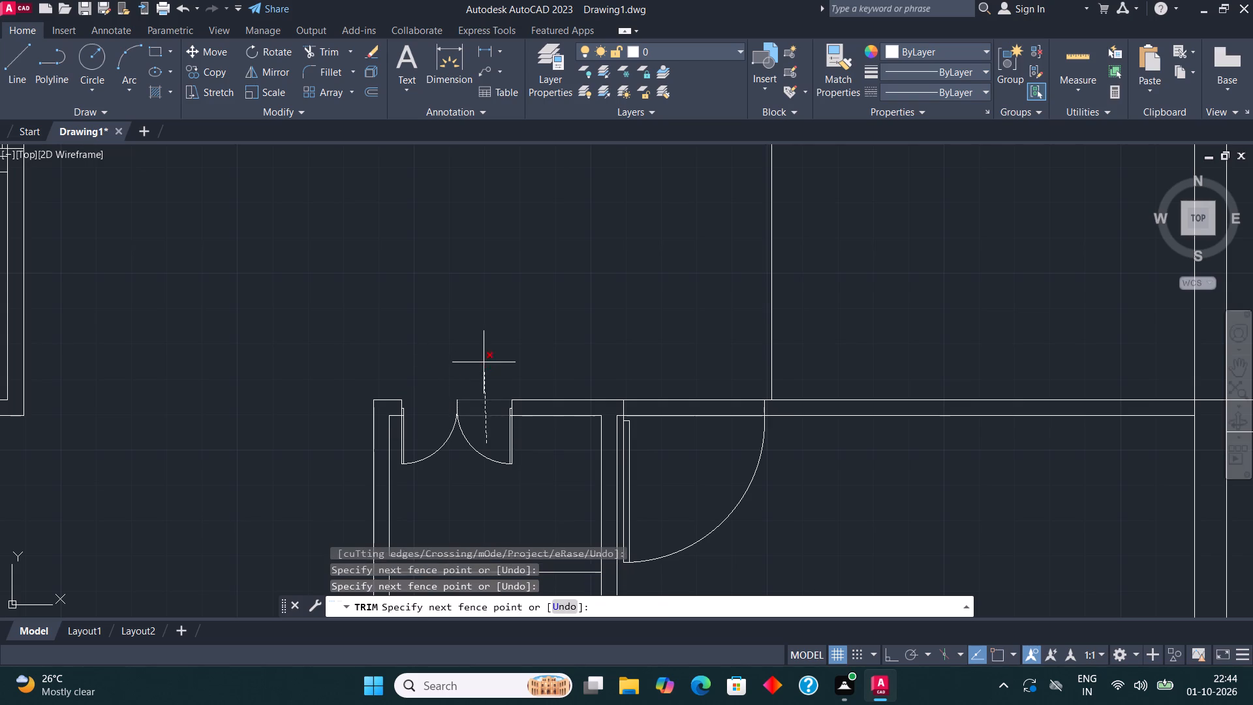
left_click(484, 360)
key("Escape")
Trim the wall lines within the unequal double door's openings below the left hall, including the scrap between its two leaves.
scroll(480, 354, "down", 2)
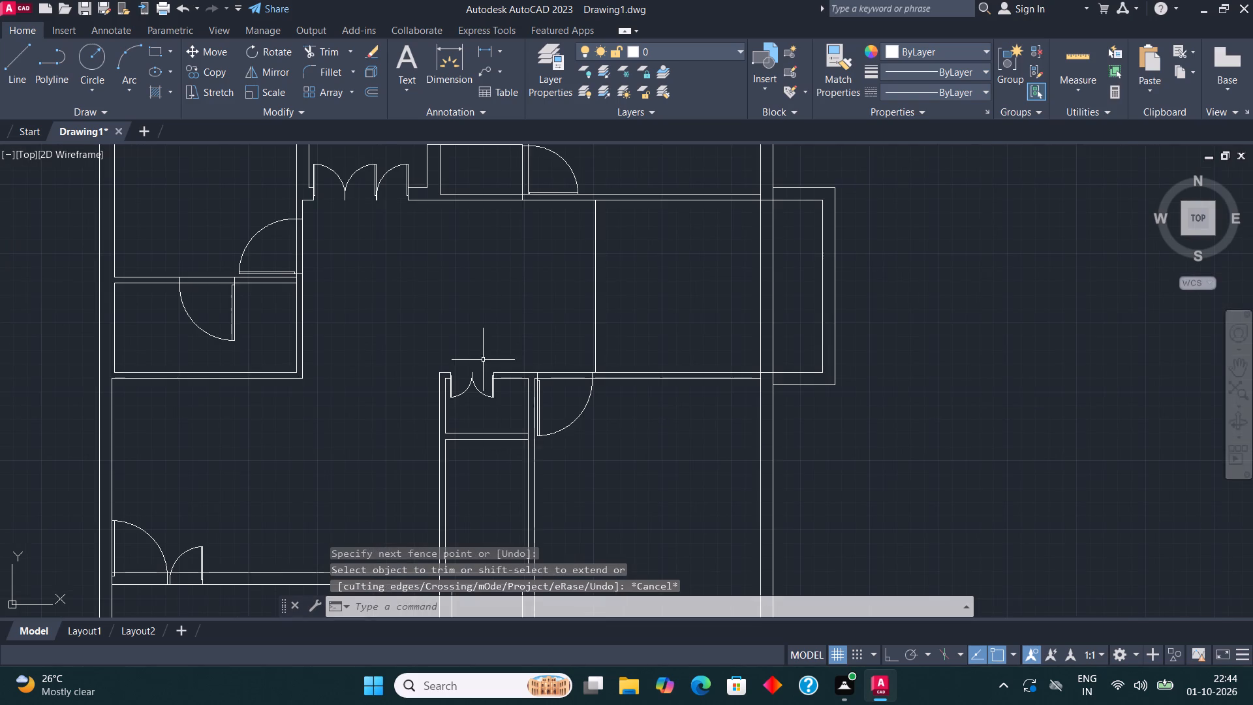
middle_click_drag(495, 362, 512, 213)
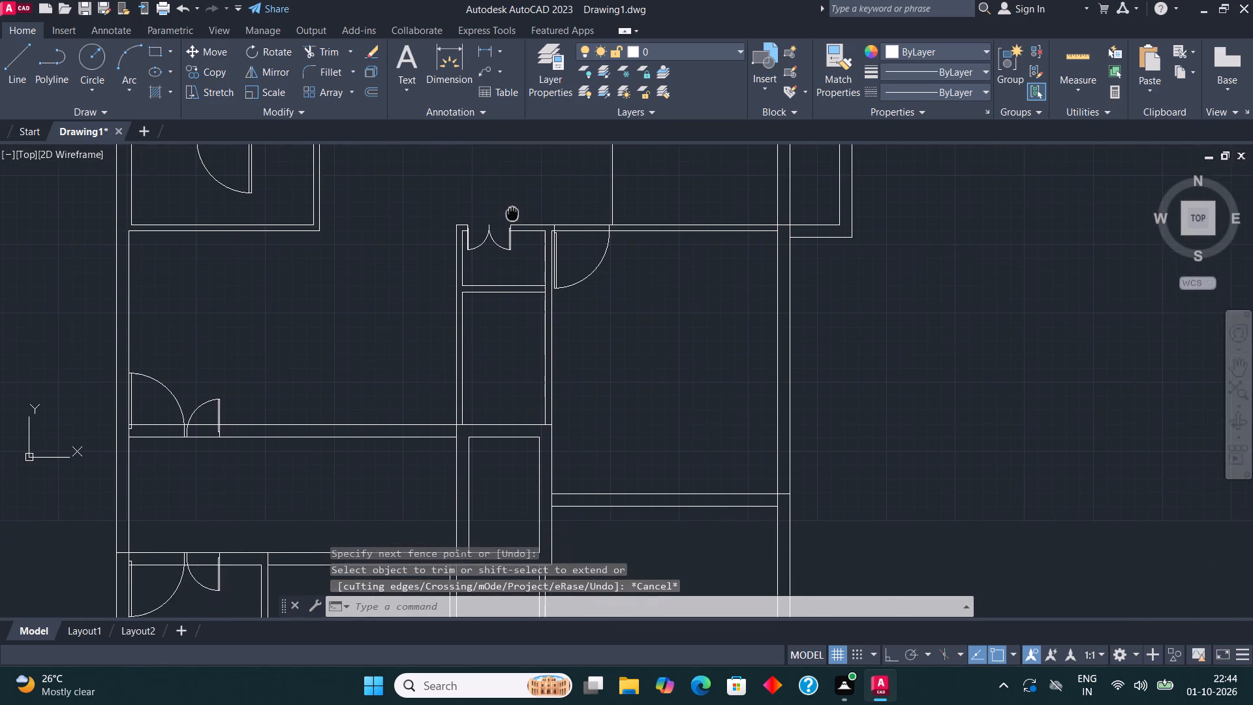
middle_click_drag(512, 213, 512, 213)
left_click(333, 48)
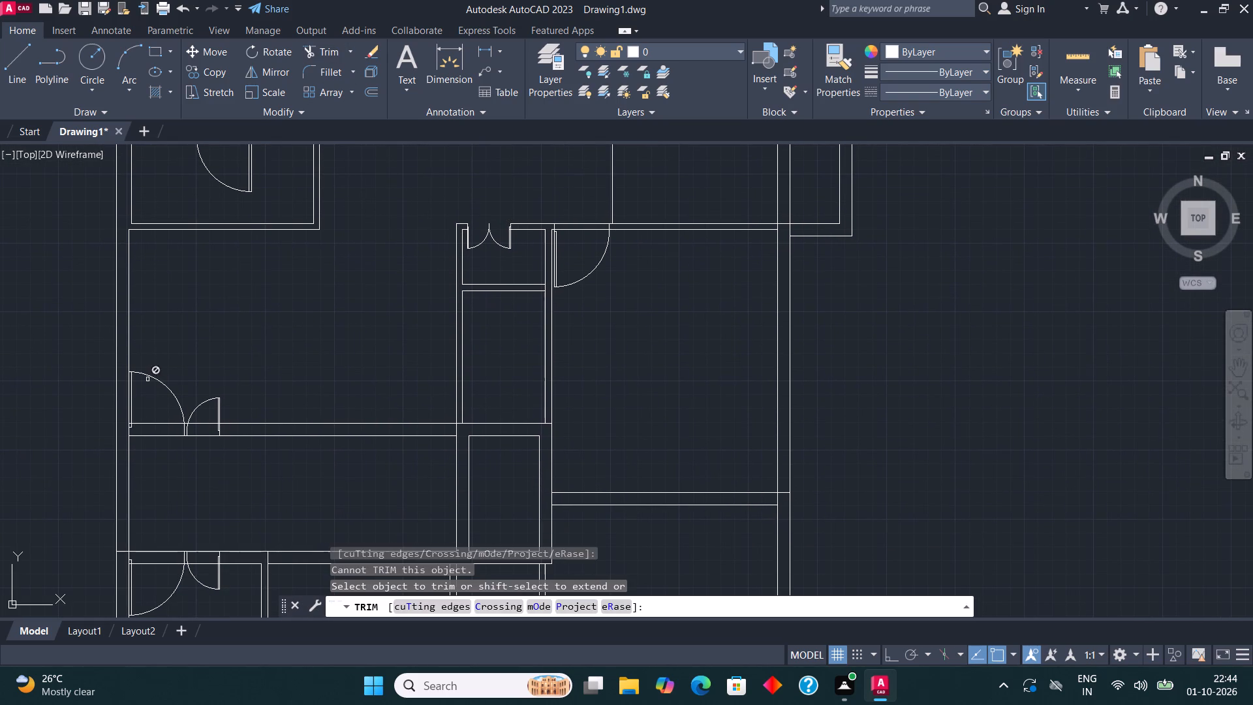
left_click(151, 418)
left_click(153, 445)
left_click(208, 420)
left_click(206, 445)
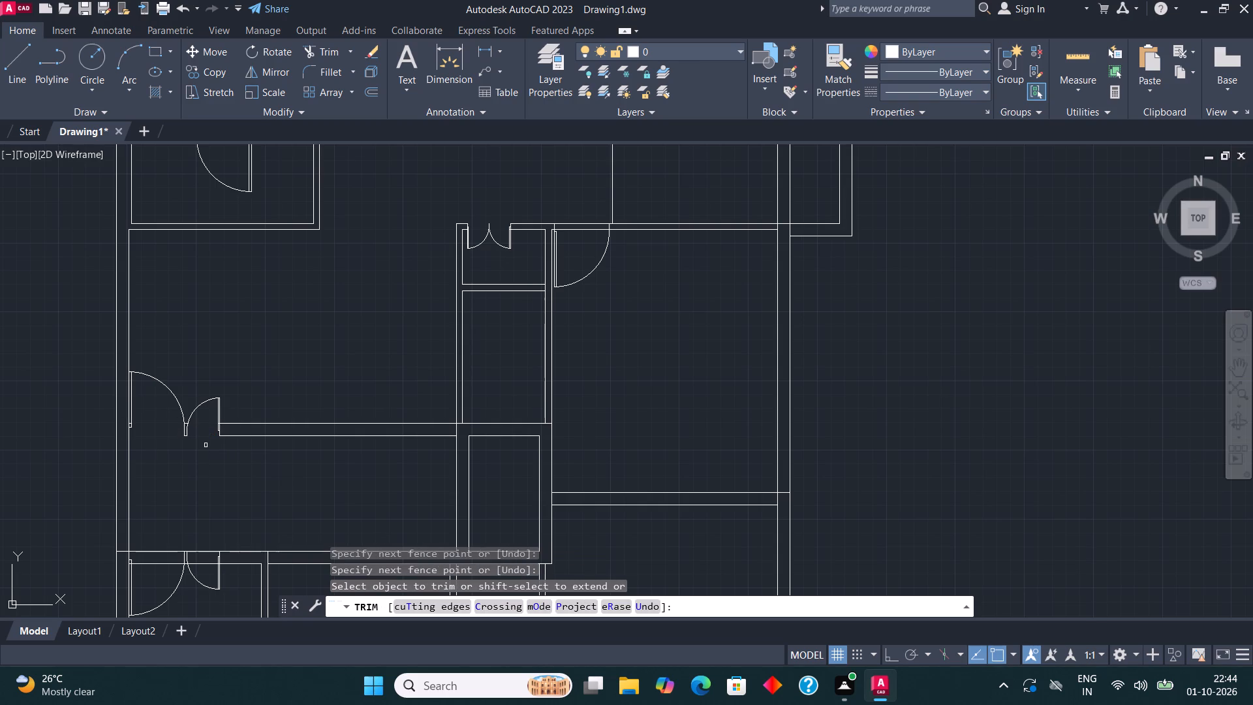
scroll(179, 421, "up", 2)
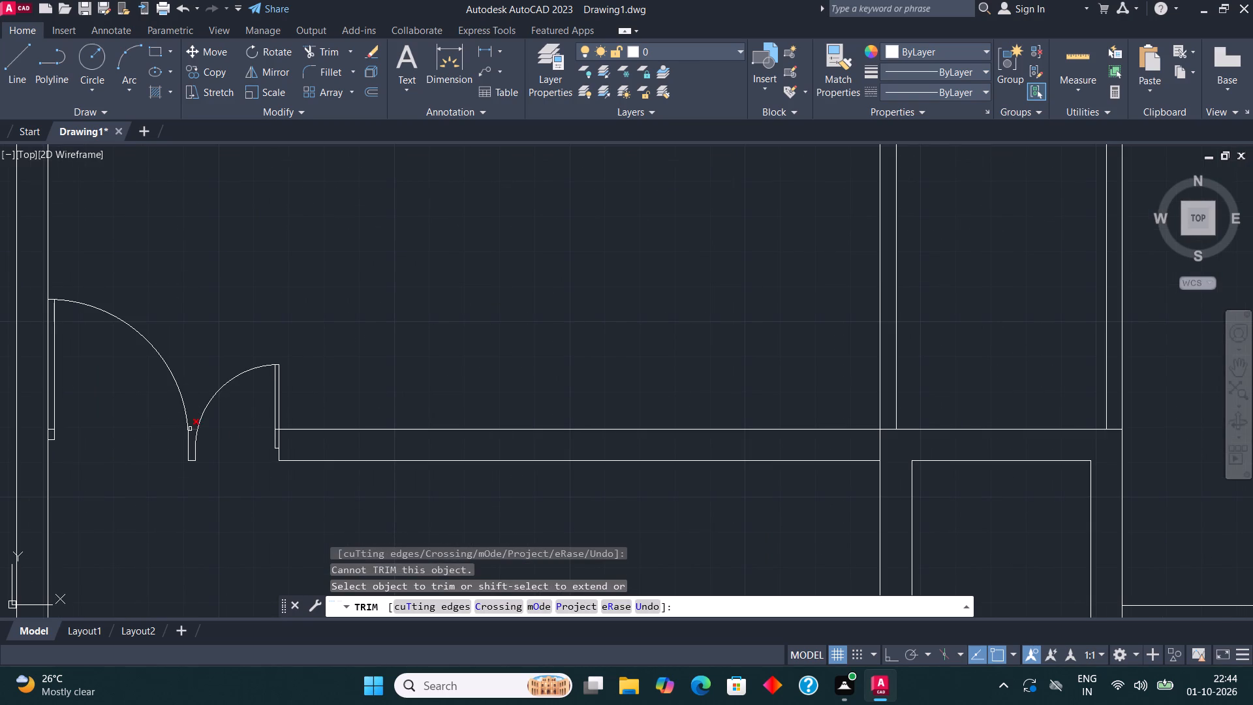
left_click(191, 430)
key("Escape")
scroll(164, 437, "down", 3)
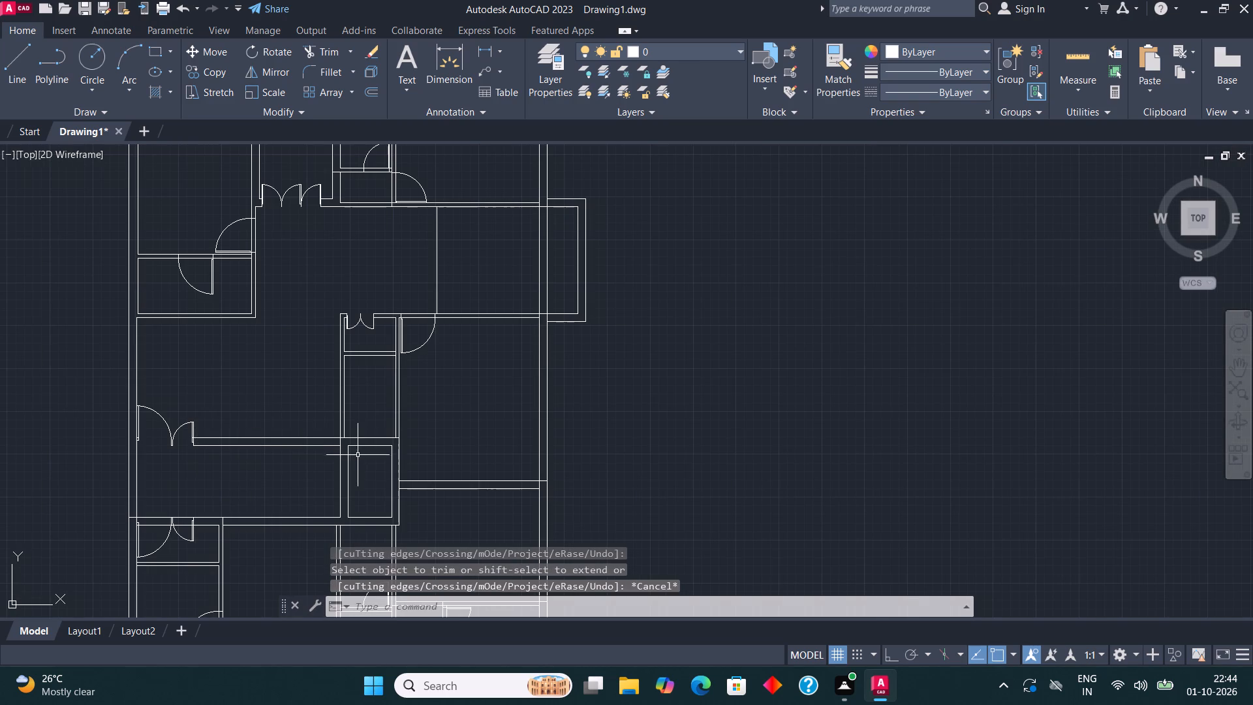
Copy the upper-left spare single door onto the right wall of the narrow central room, just below its upper partition.
middle_click_drag(371, 408, 355, 330)
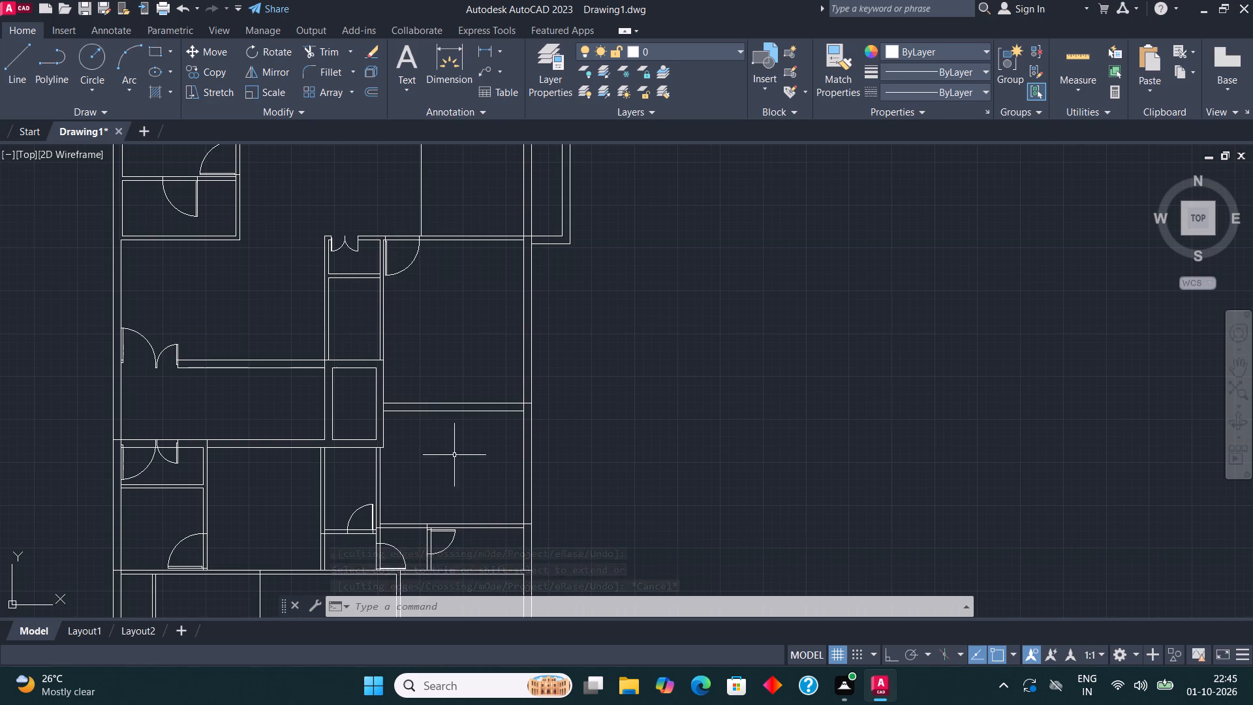
middle_click_drag(499, 472, 508, 460)
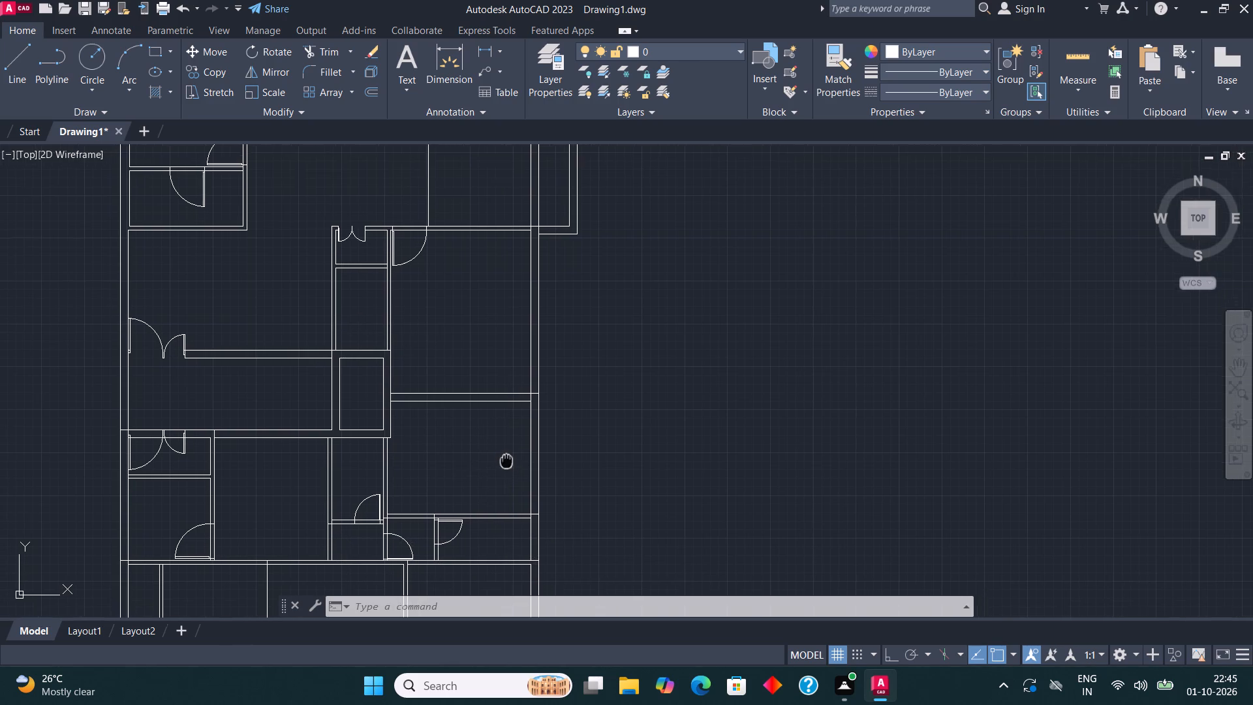
middle_click_drag(508, 460, 538, 404)
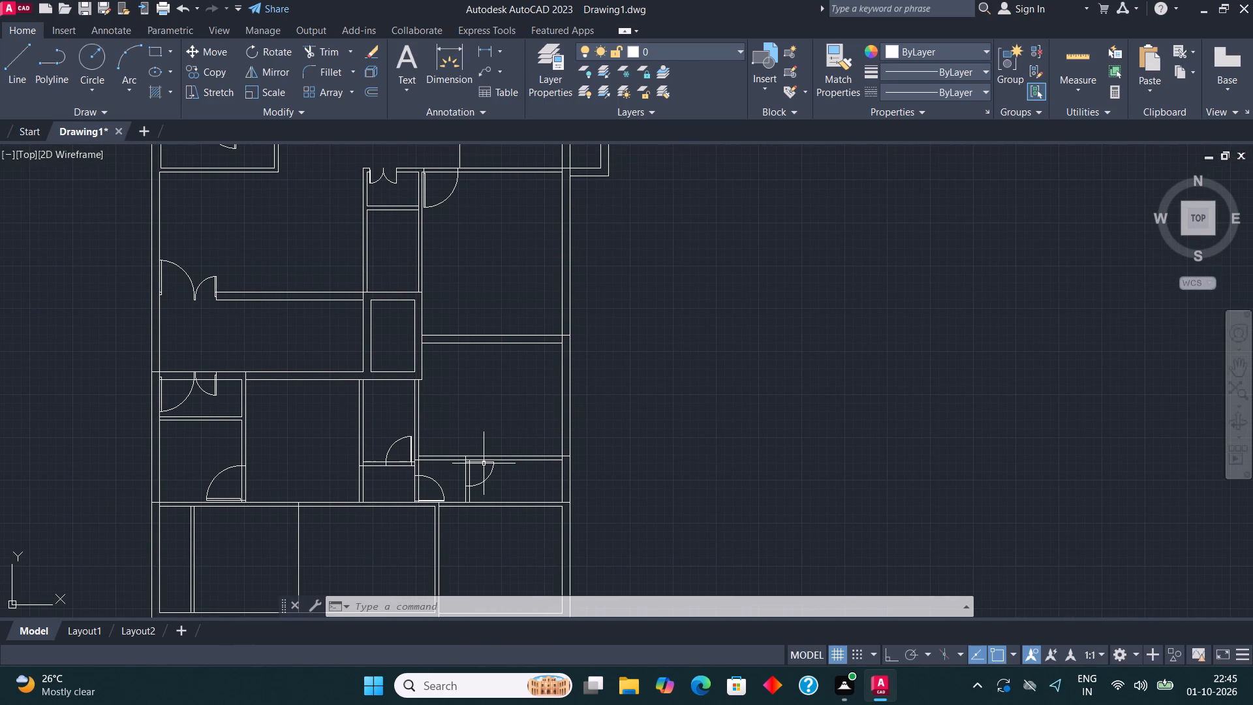
middle_click_drag(486, 460, 474, 577)
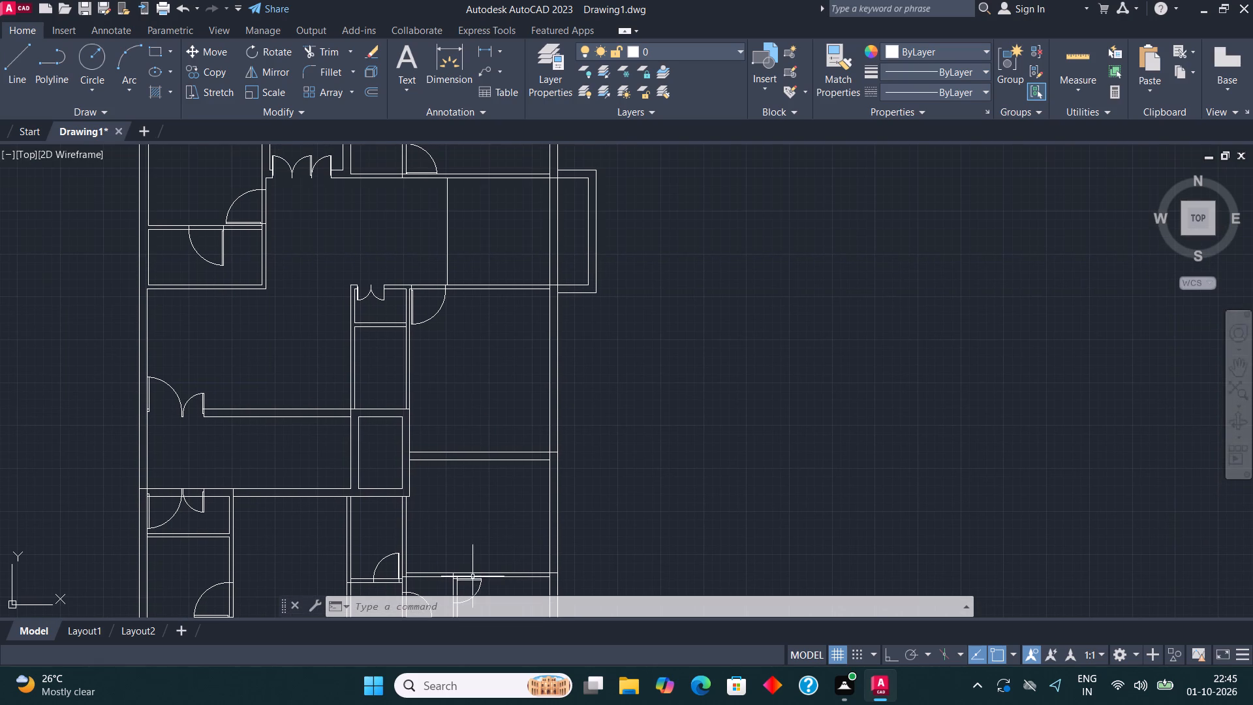
middle_click_drag(366, 362, 583, 433)
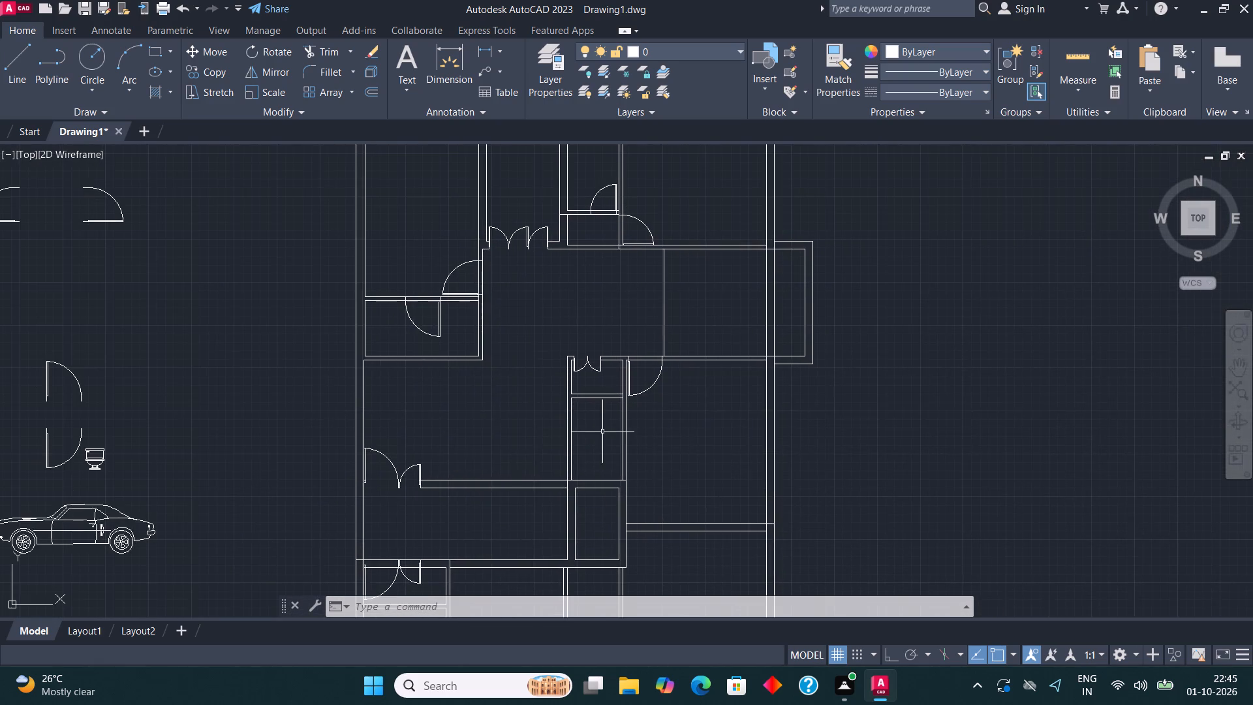
scroll(450, 434, "down", 1)
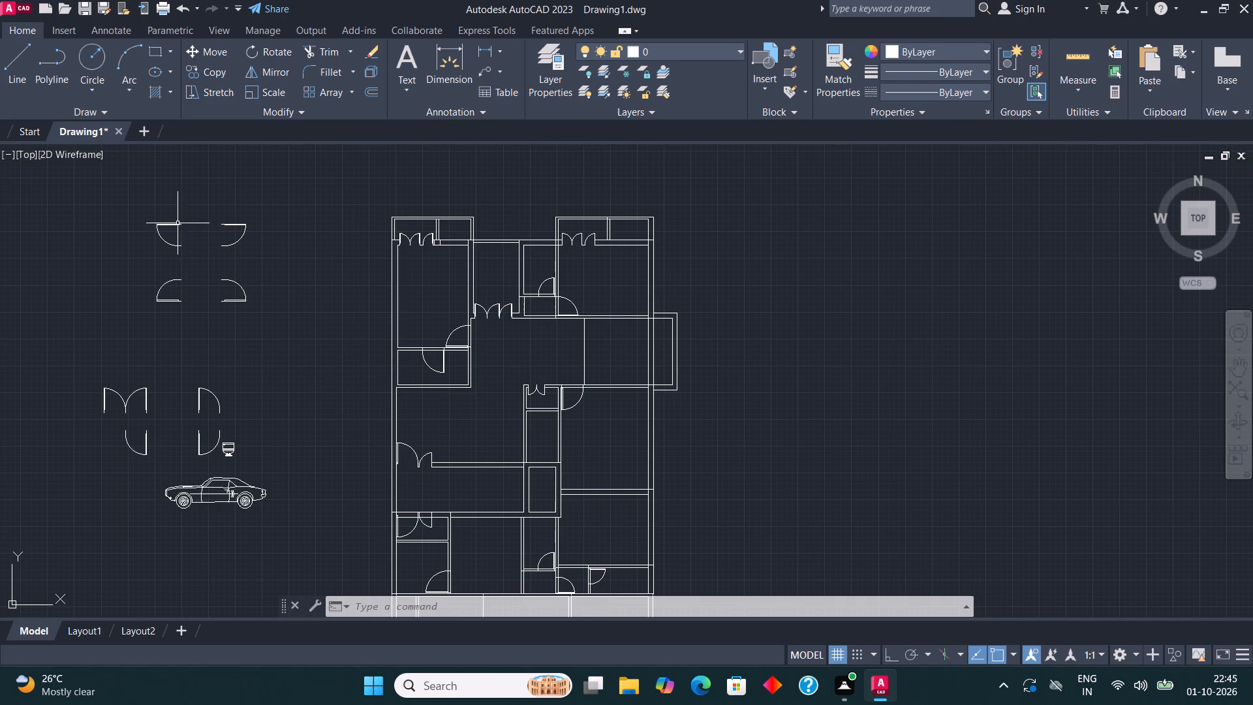
left_click(176, 223)
left_click(209, 73)
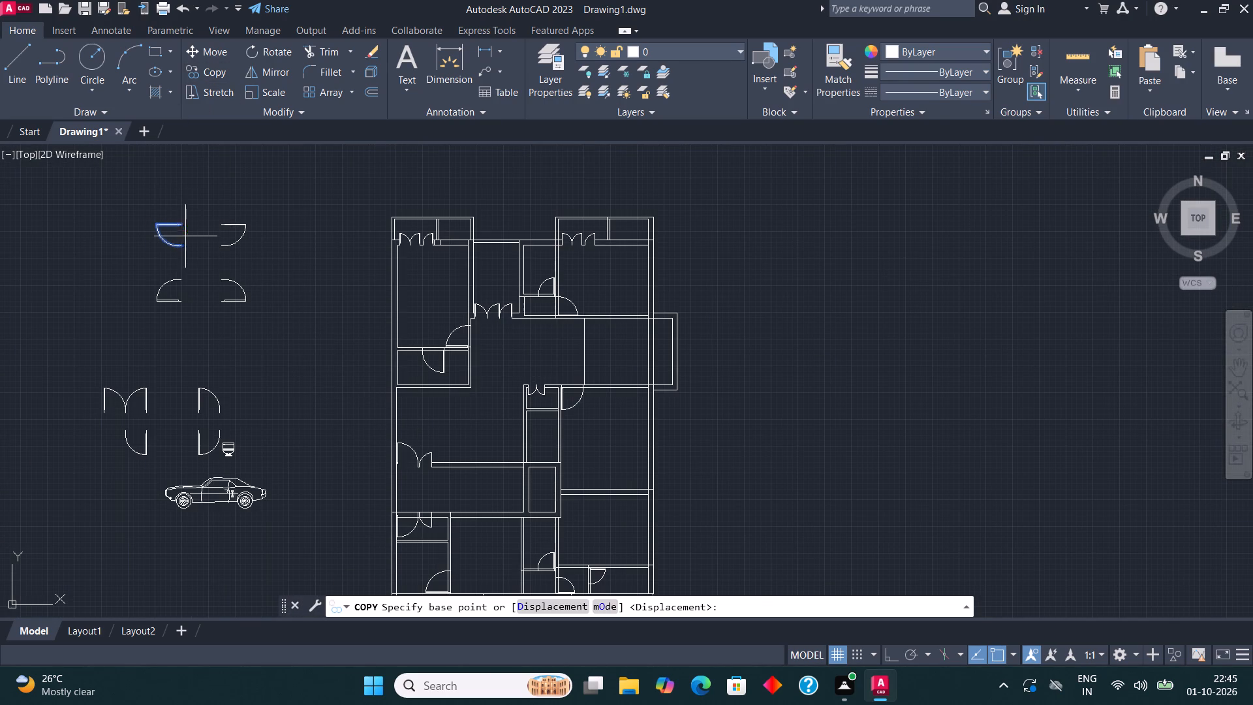
left_click(185, 225)
middle_click_drag(634, 428, 567, 426)
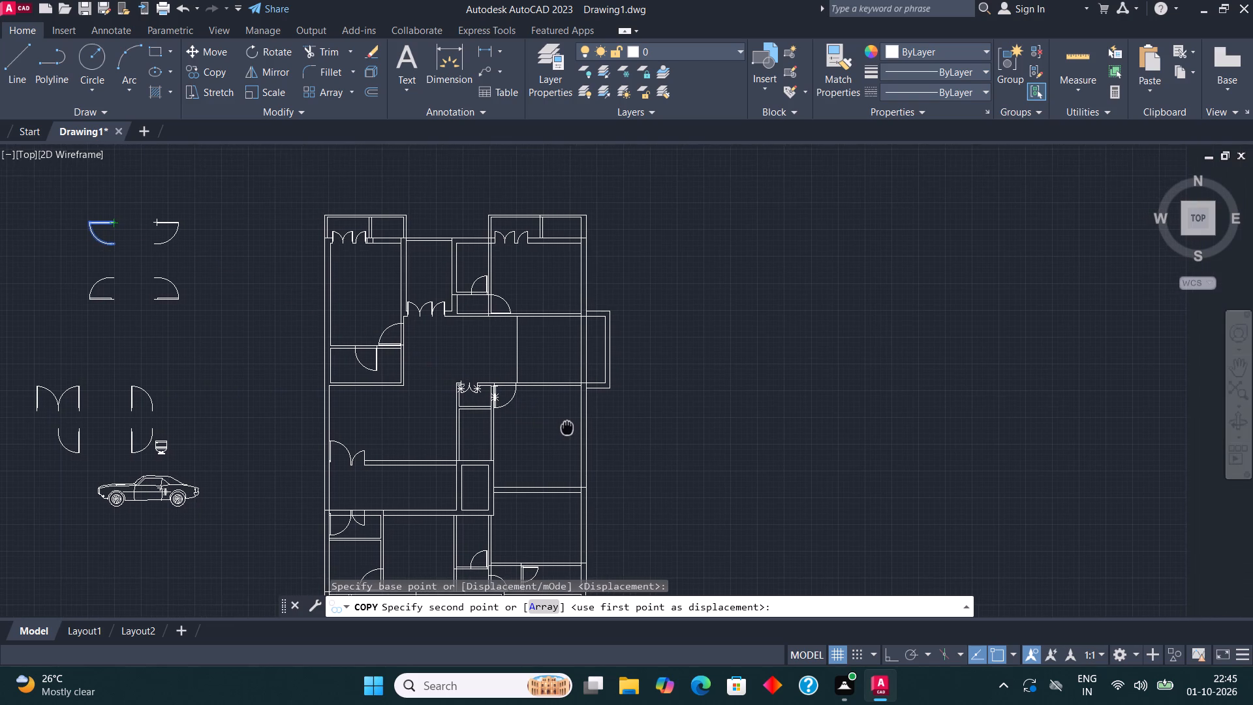
scroll(534, 432, "up", 3)
scroll(383, 368, "up", 1)
scroll(334, 336, "up", 1)
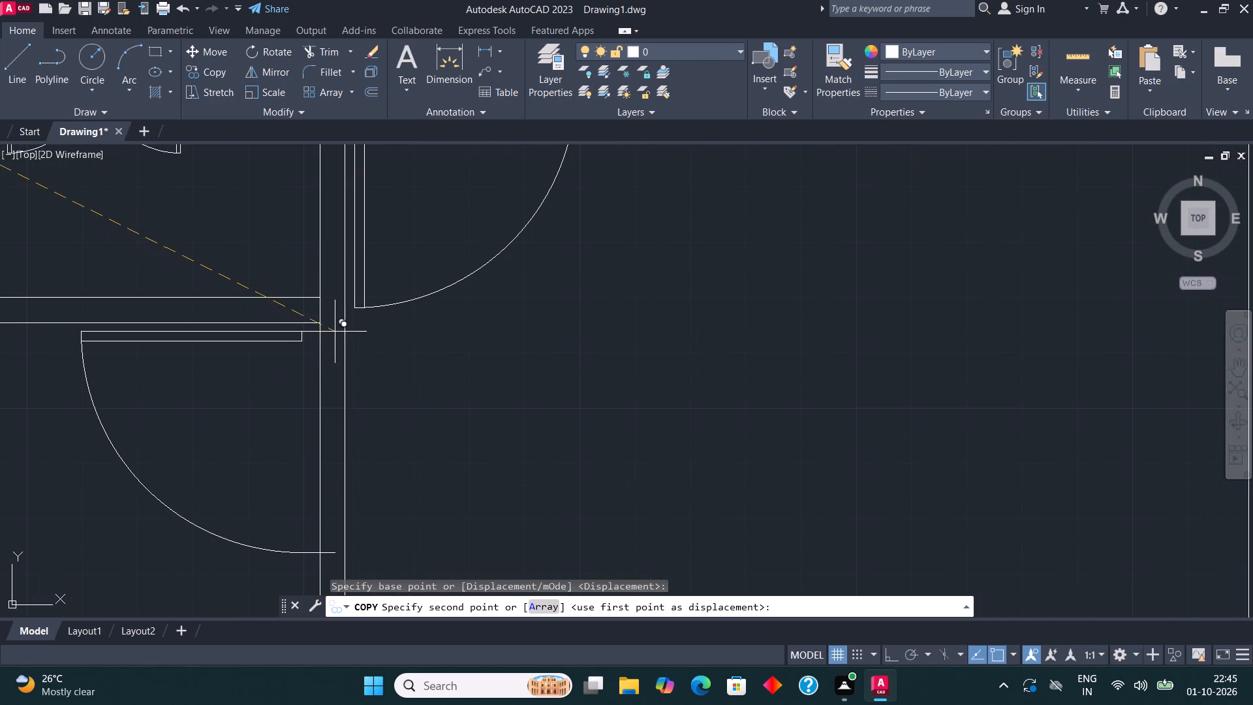
left_click(344, 336)
key("Escape")
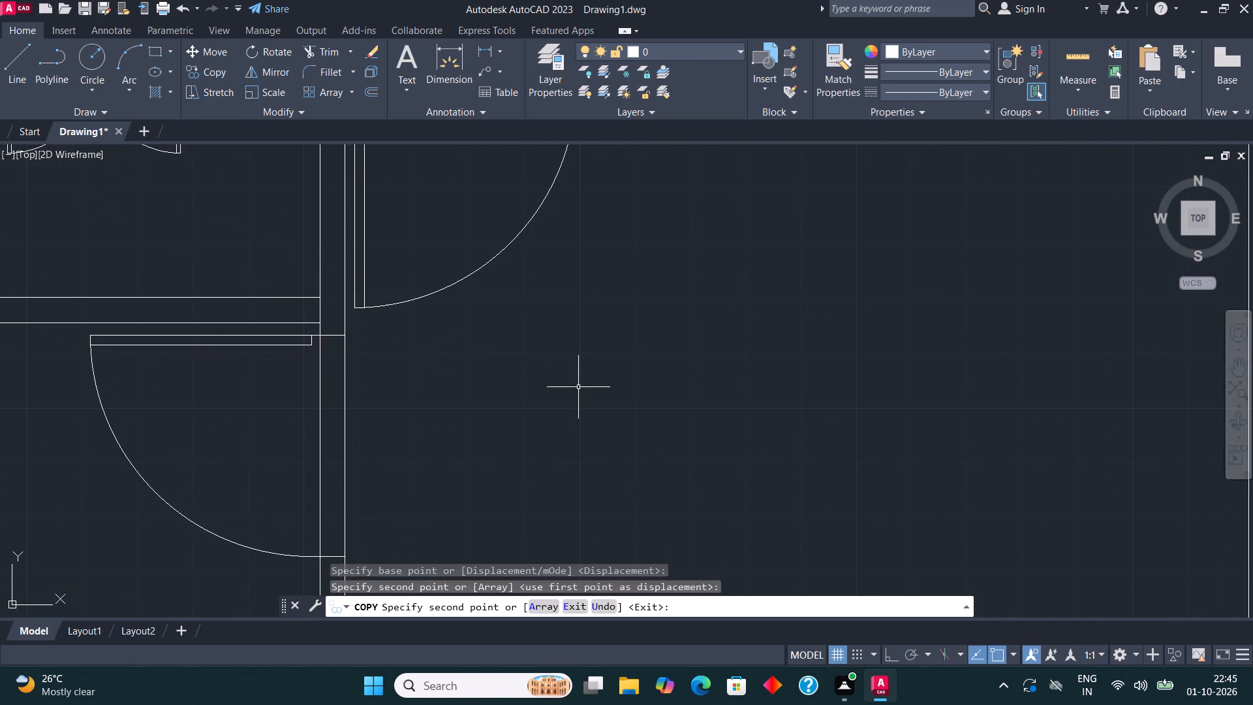
Scale down the copied door in the narrow central room freehand from its upper wall-side end.
scroll(581, 382, "down", 2)
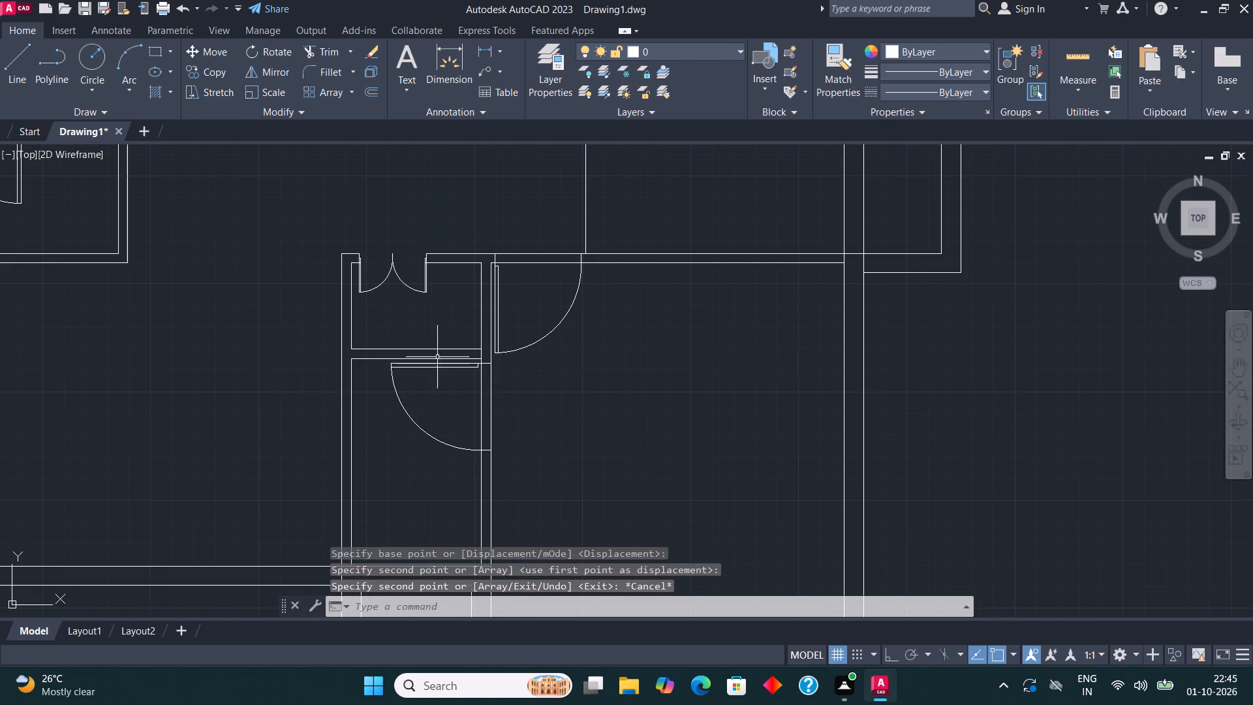
left_click(414, 364)
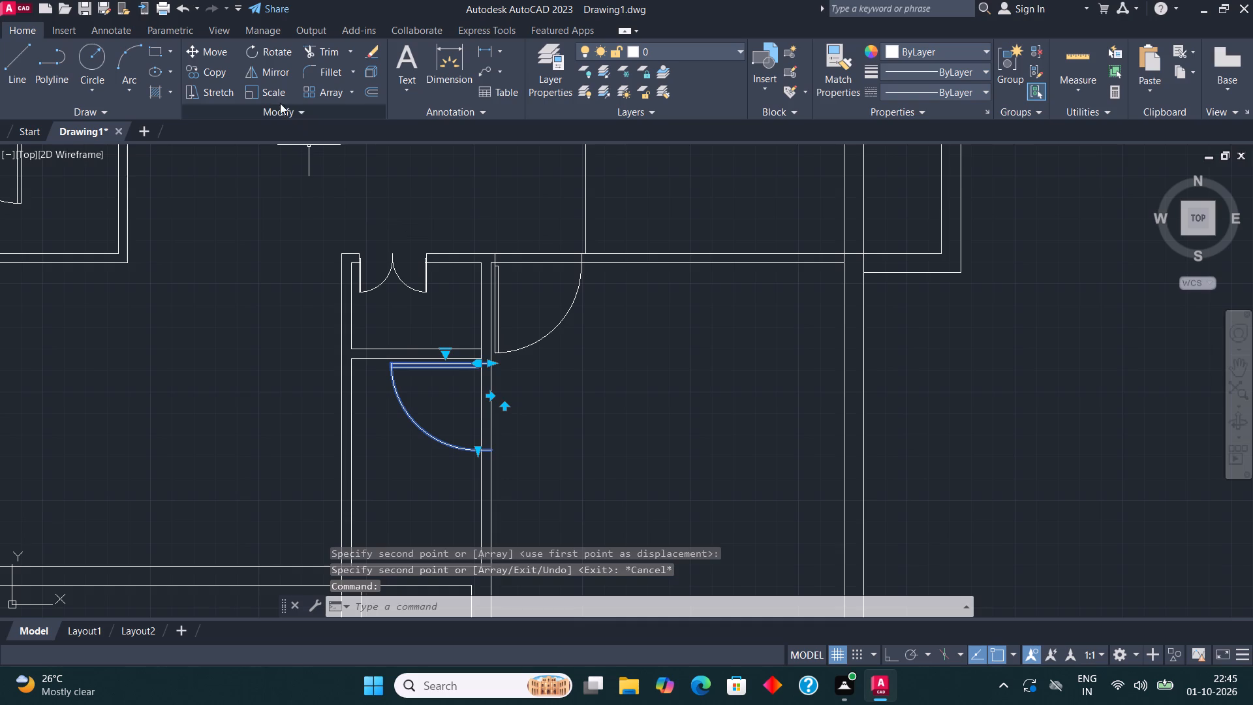
left_click(271, 91)
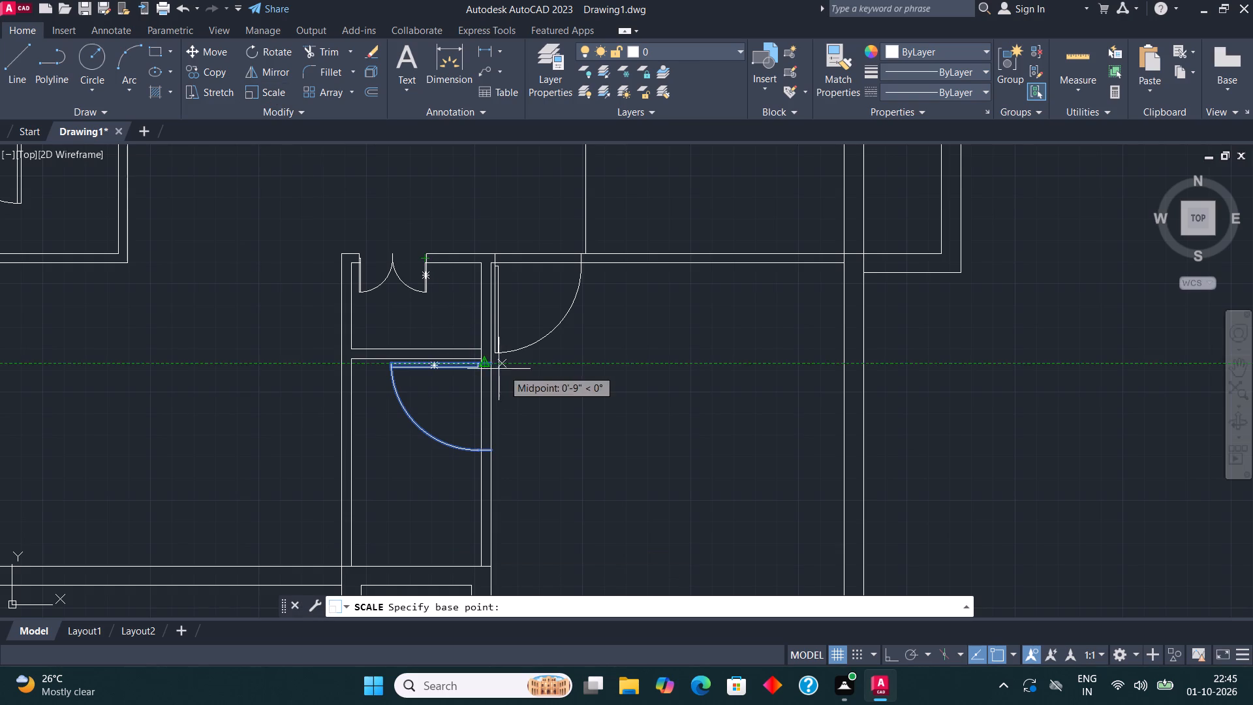
left_click(487, 361)
left_click(454, 374)
key("Escape")
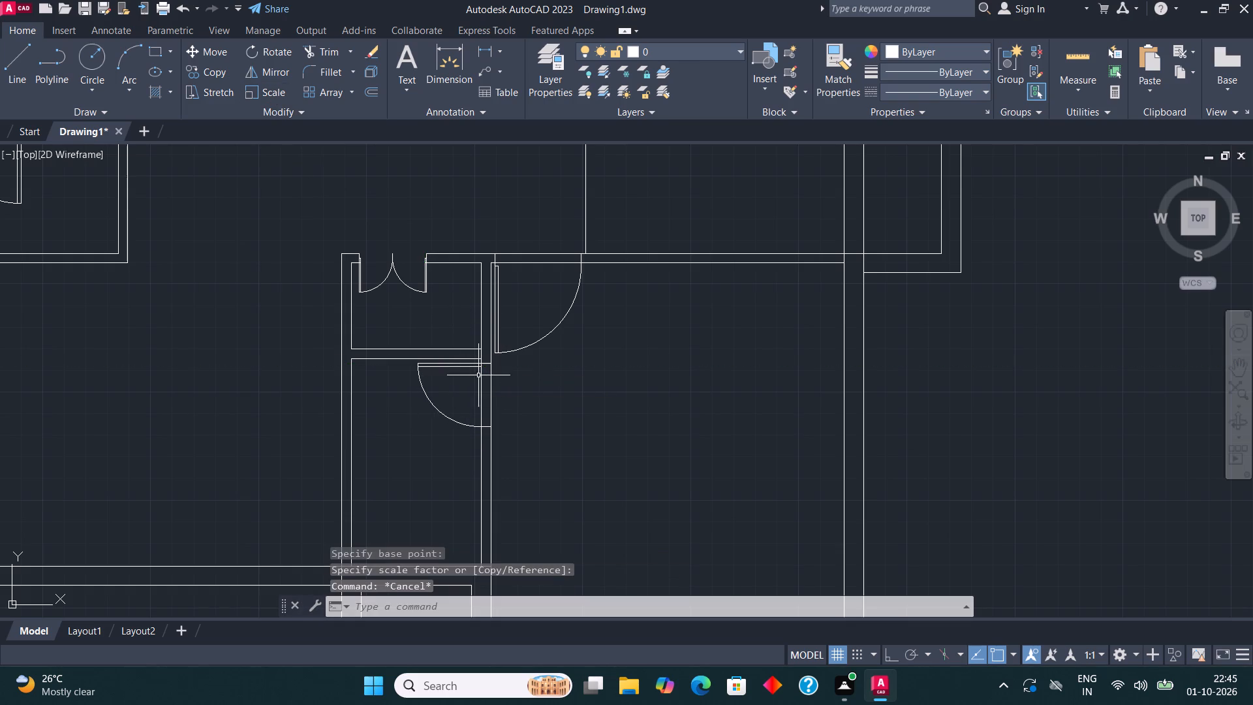
Copy the upper-right spare single door onto the left wall of the bottom right room, just below that room's top wall.
middle_click_drag(584, 368, 548, 336)
scroll(535, 339, "down", 2)
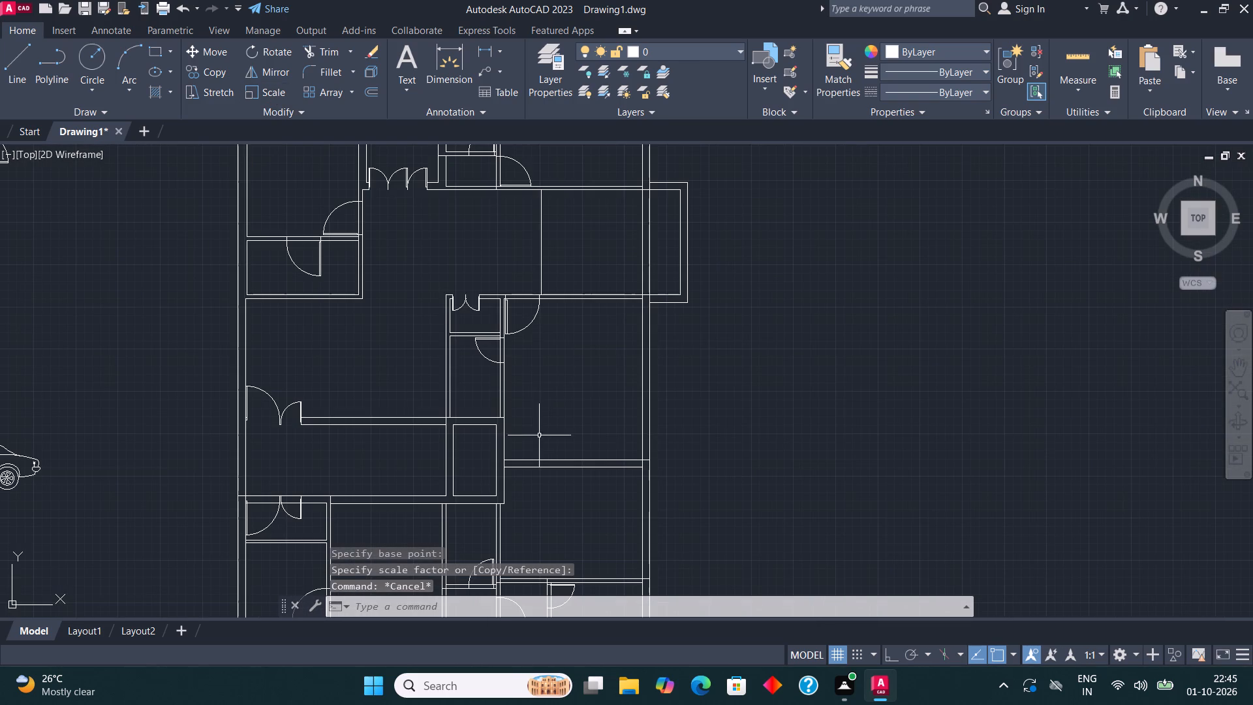
middle_click_drag(539, 411, 532, 348)
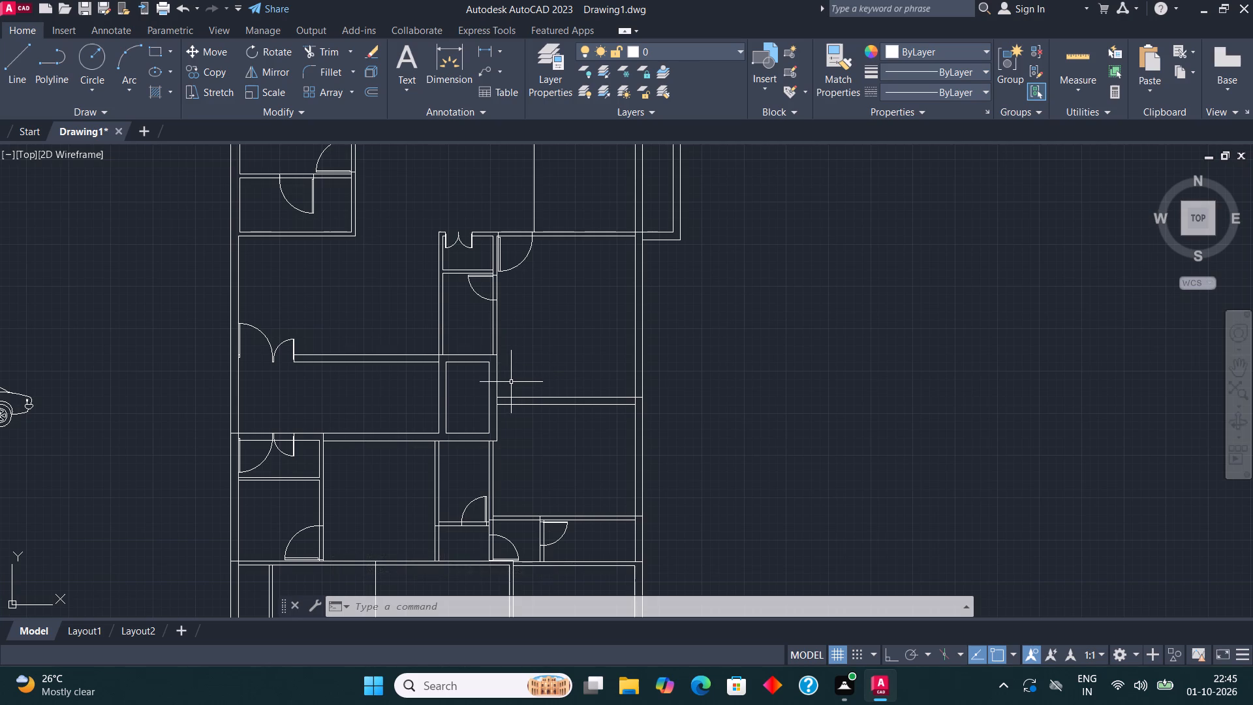
middle_click_drag(625, 524, 620, 493)
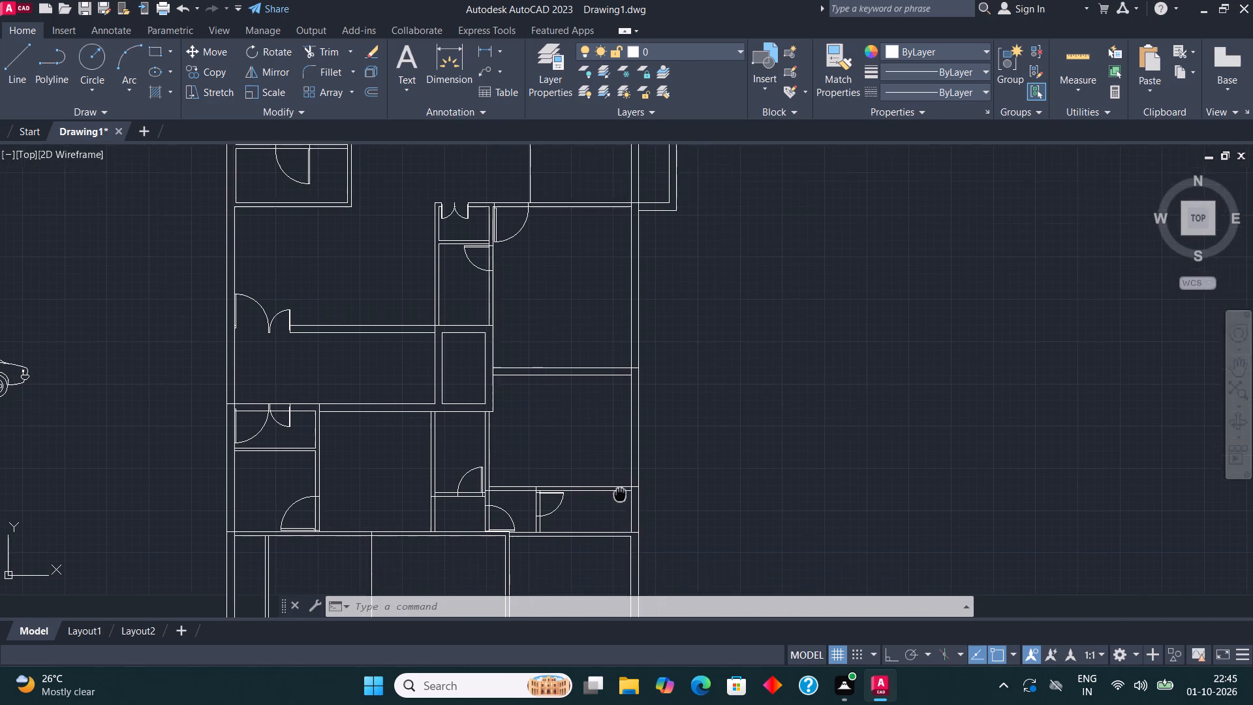
middle_click_drag(620, 493, 592, 440)
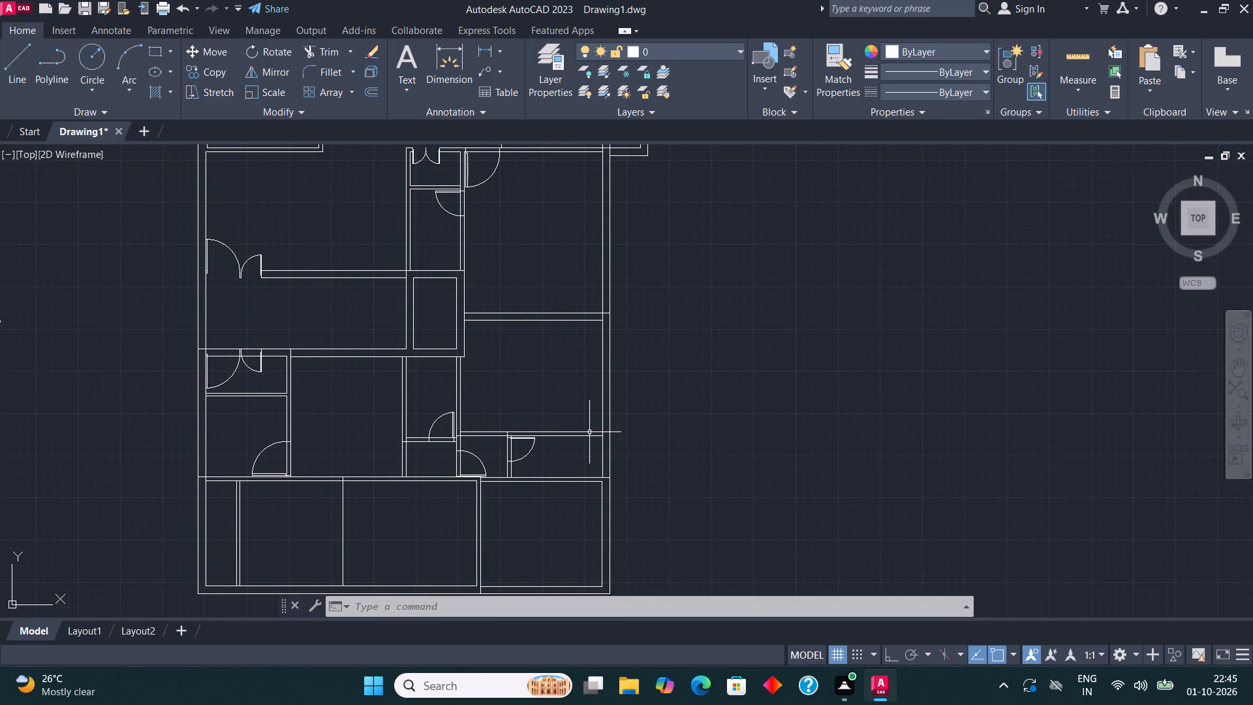
middle_click_drag(595, 356, 614, 289)
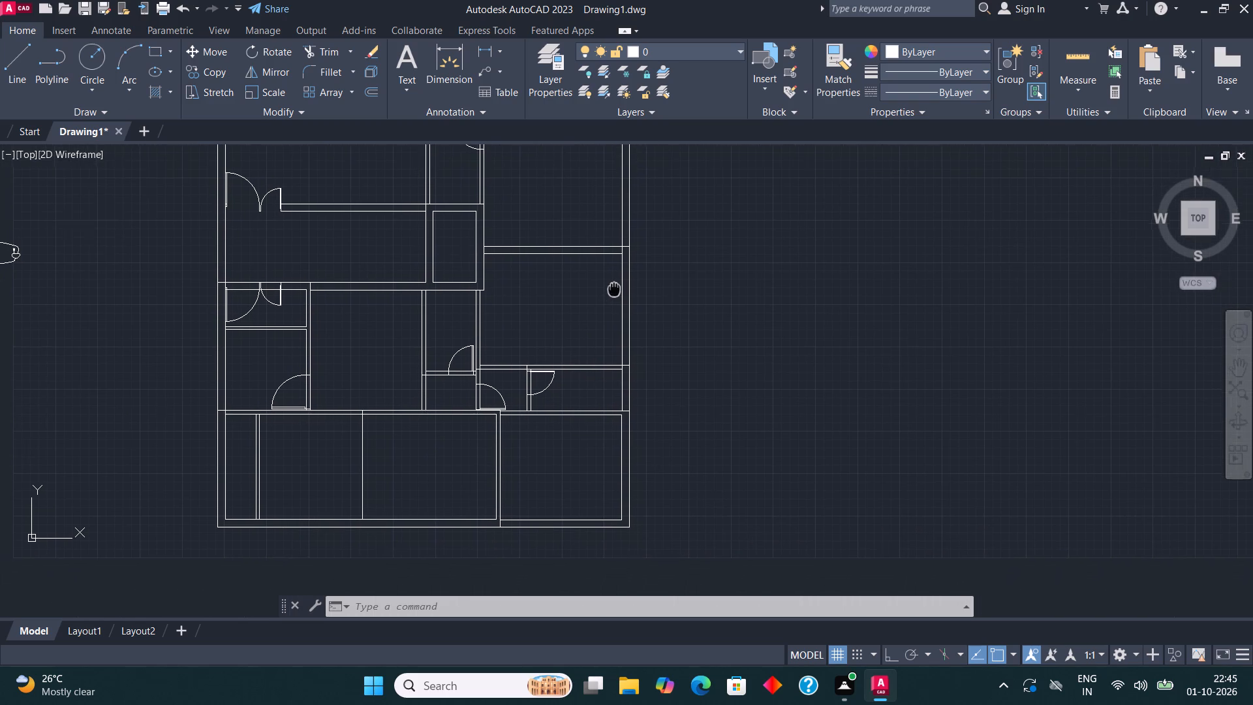
middle_click_drag(614, 289, 615, 288)
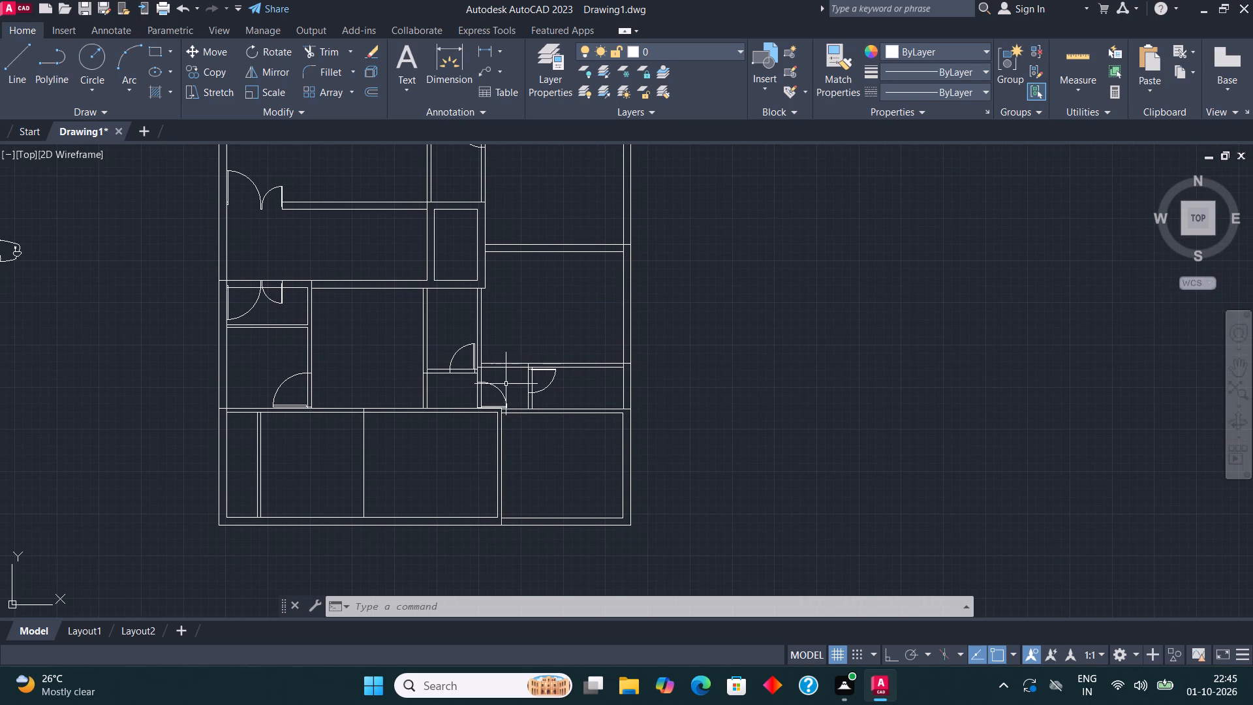
middle_click_drag(499, 377, 717, 554)
middle_click_drag(146, 234, 193, 268)
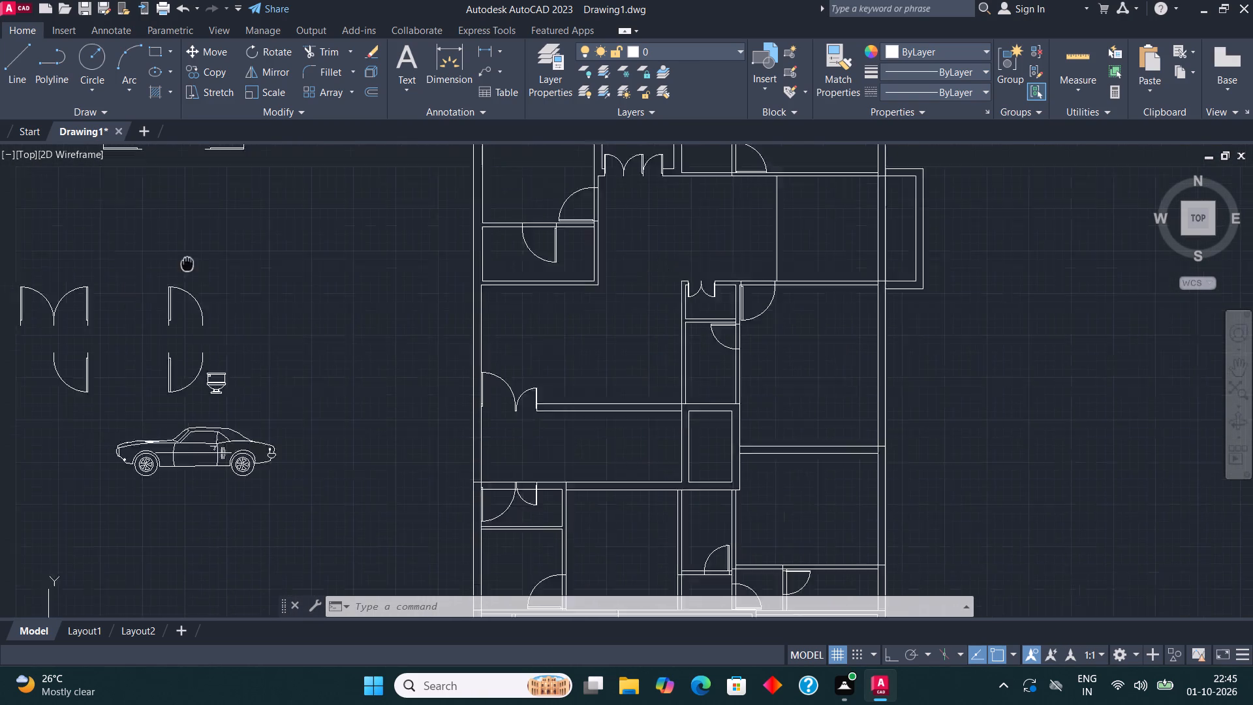
middle_click_drag(193, 268, 350, 418)
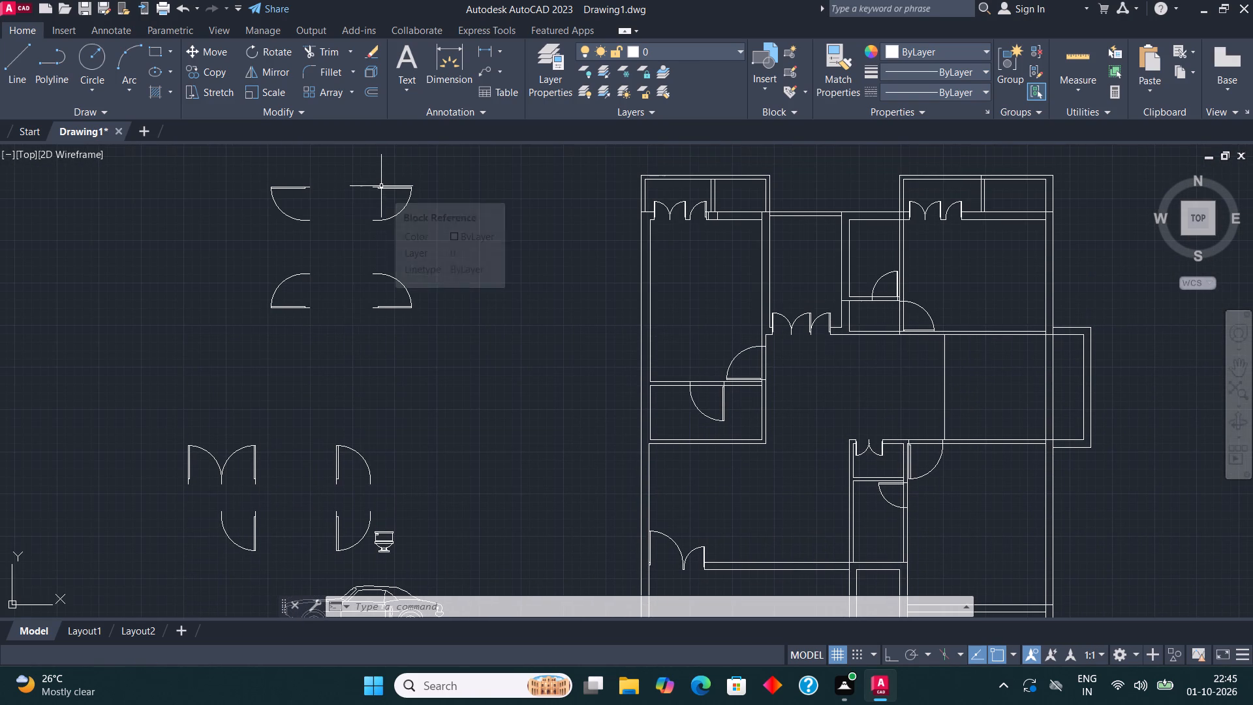
left_click(381, 186)
left_click(216, 67)
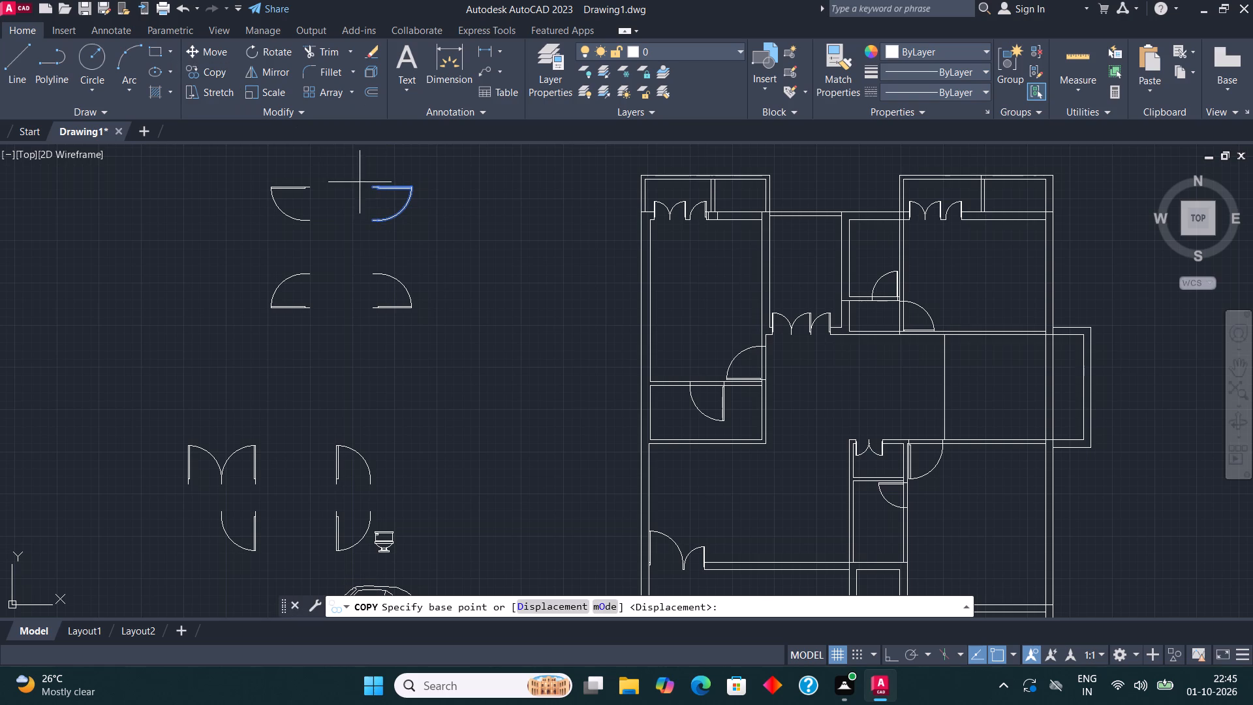
left_click(372, 182)
scroll(241, 223, "down", 4)
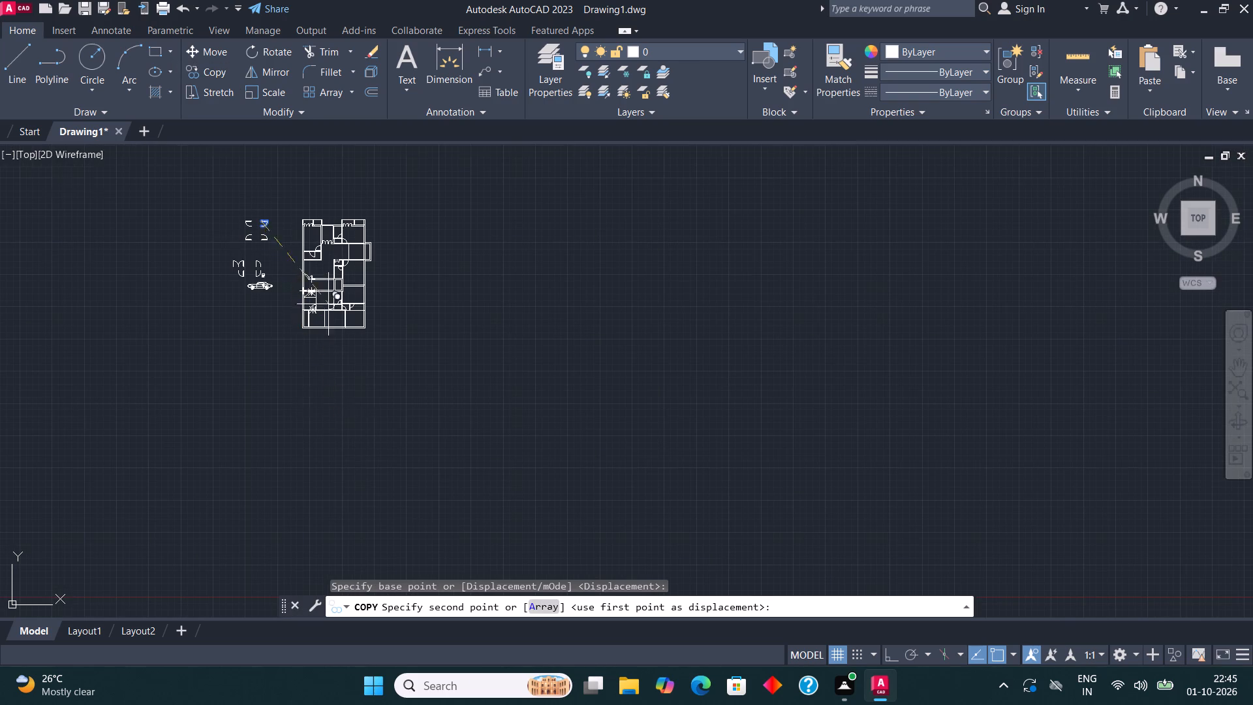
scroll(340, 282, "up", 4)
scroll(386, 317, "down", 1)
scroll(364, 417, "up", 3)
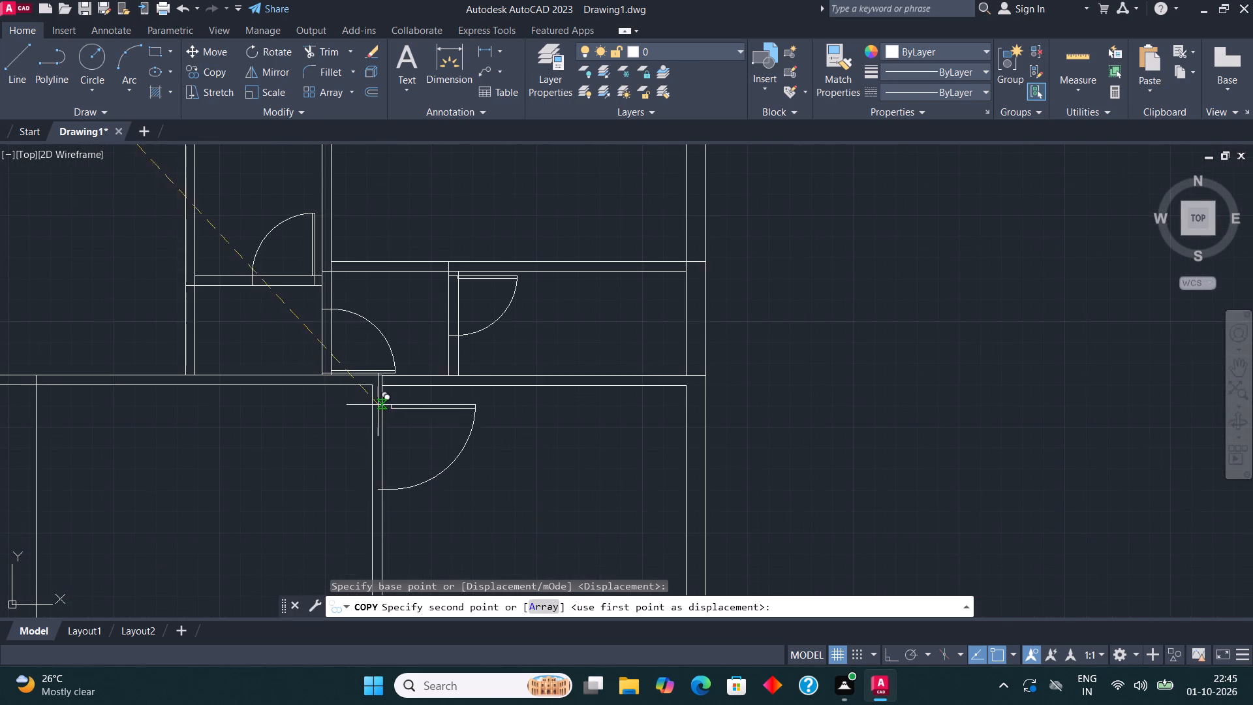
scroll(379, 404, "up", 1)
left_click(372, 388)
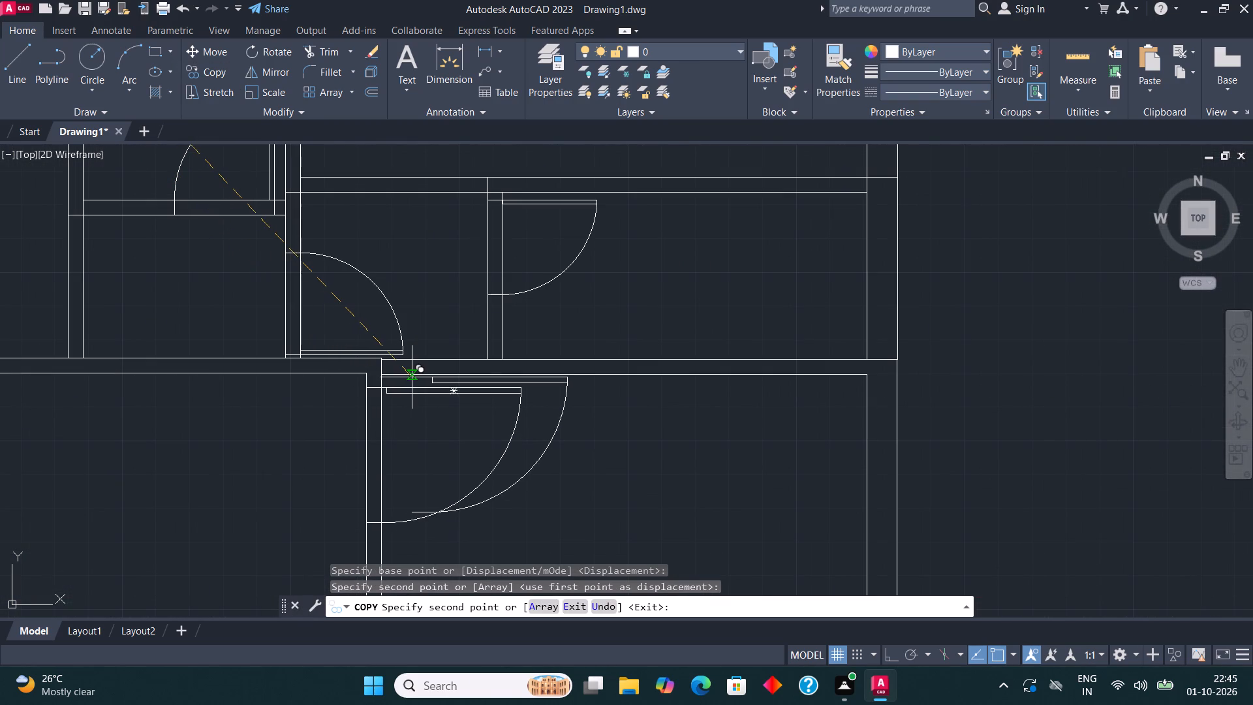
key("Escape")
Outline an area below the building with lines 11'4.5" down from its bottom-left corner, across about 40', and up to the bottom-right corner.
scroll(416, 379, "down", 3)
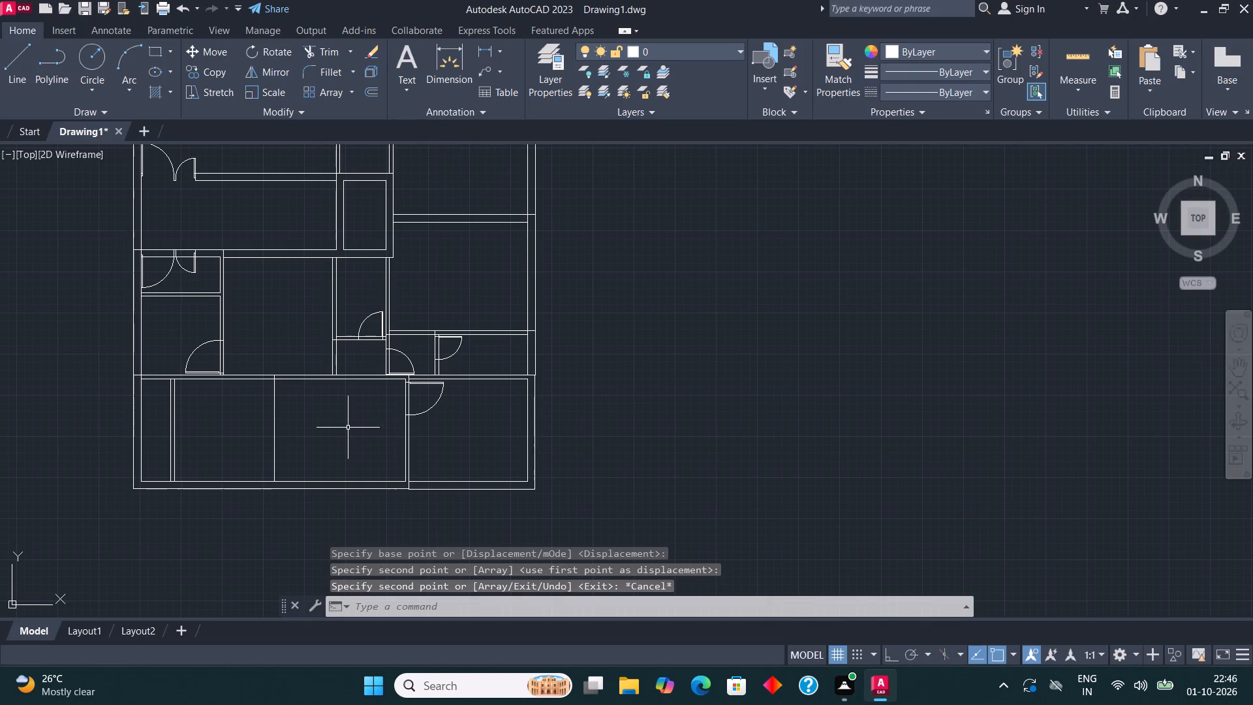
middle_click_drag(369, 480, 423, 389)
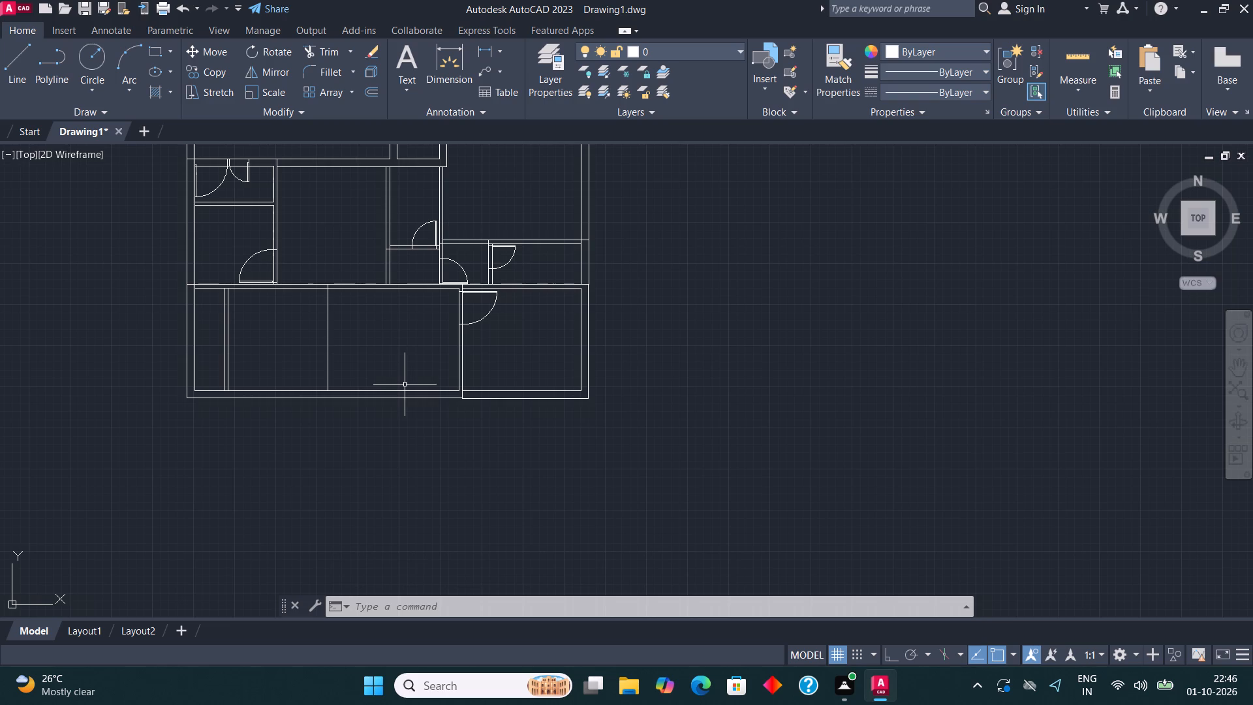
middle_click_drag(401, 384, 376, 398)
left_click(5, 67)
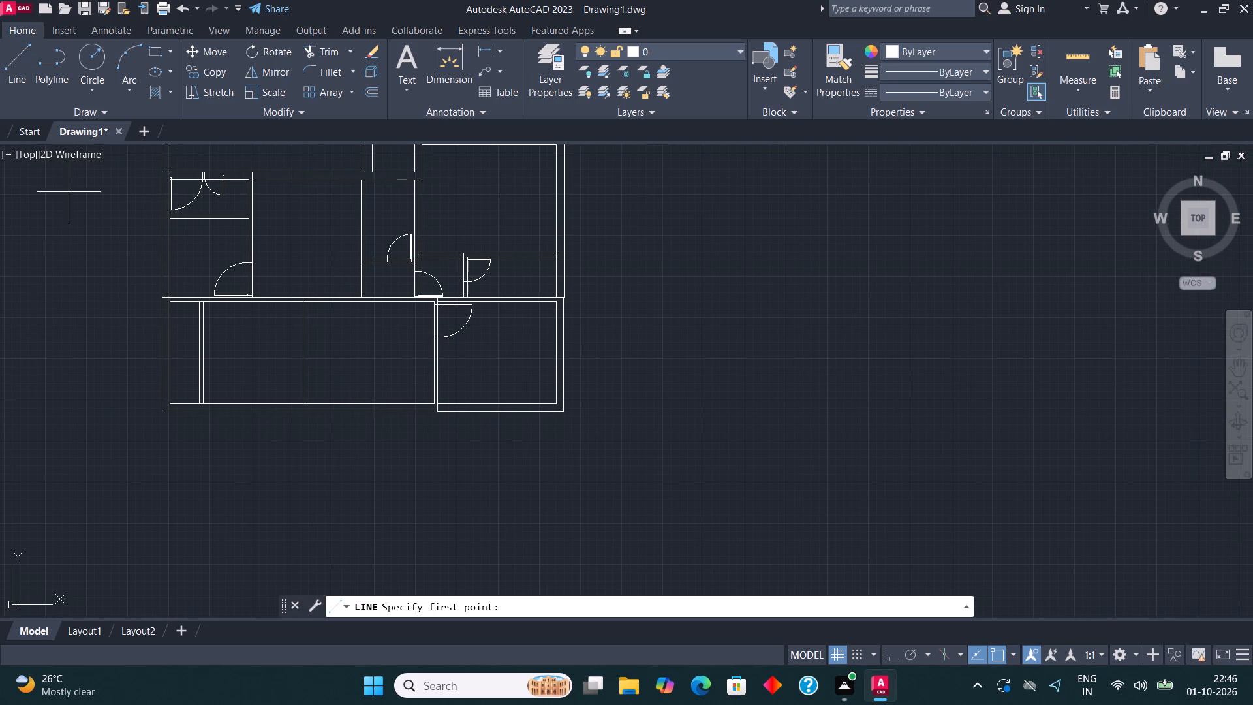
left_click(164, 417)
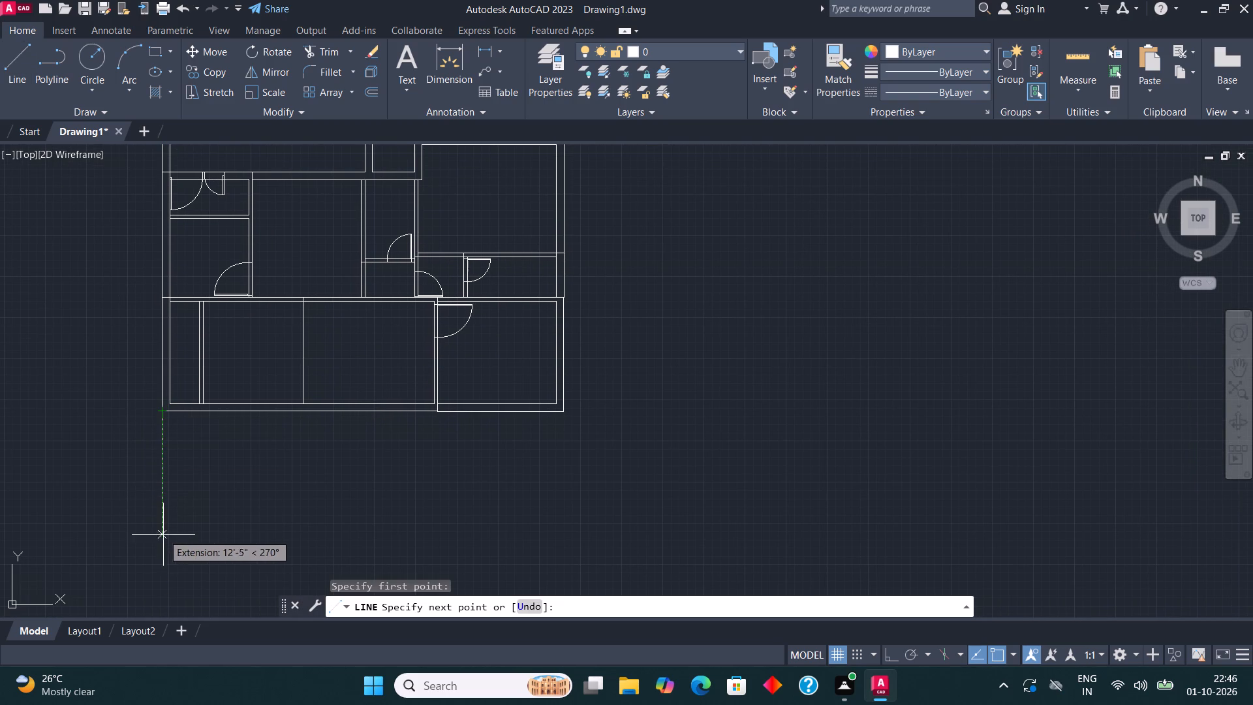
type("11")
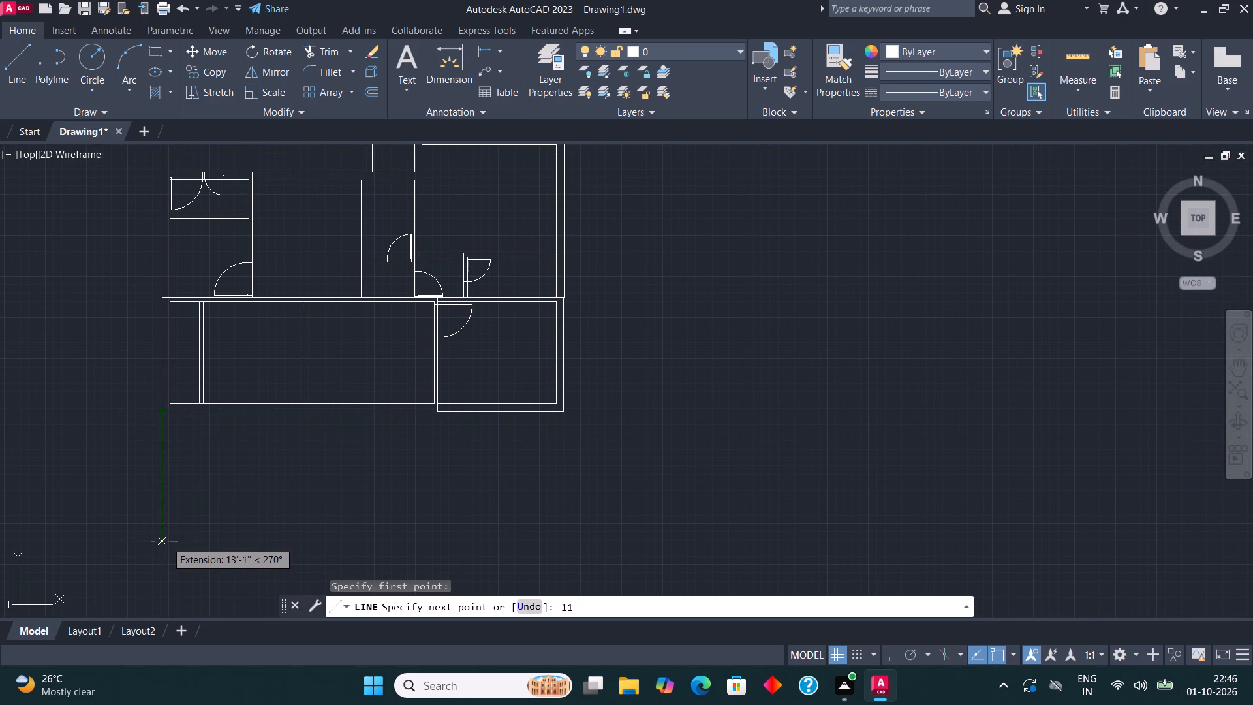
key("apostrophe")
type("4.5\"")
key("Return")
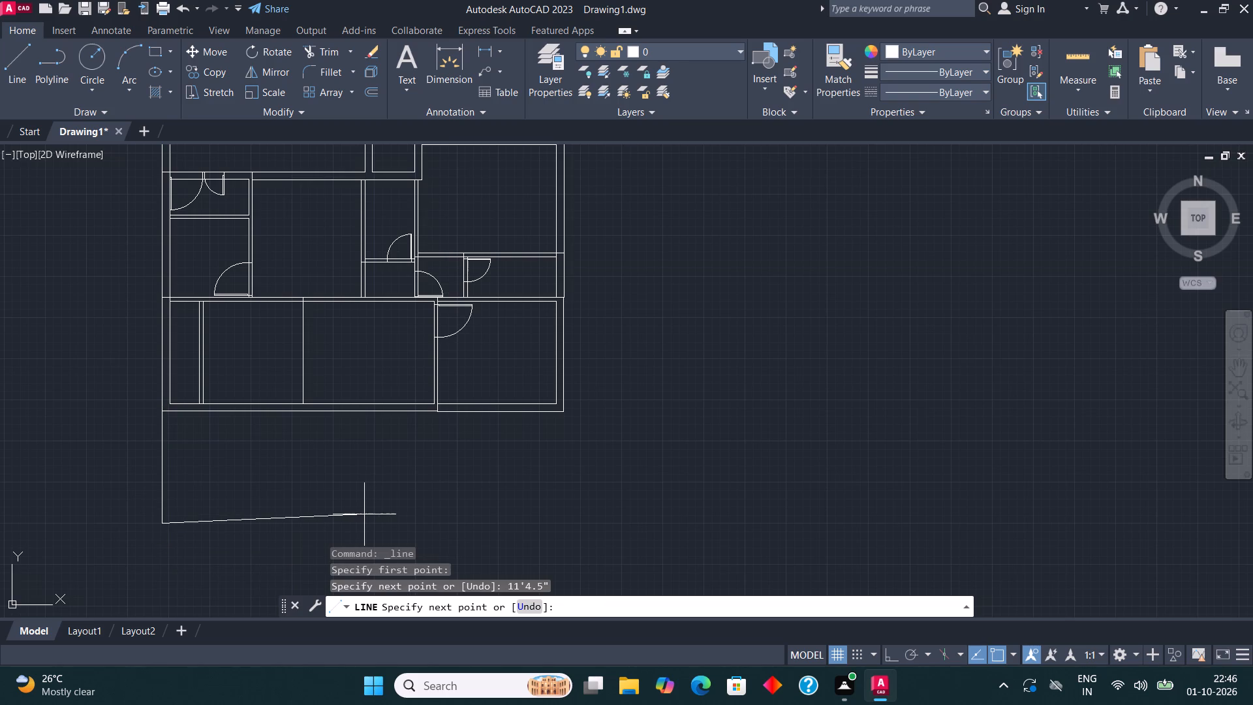
key("F8")
scroll(361, 515, "down", 2)
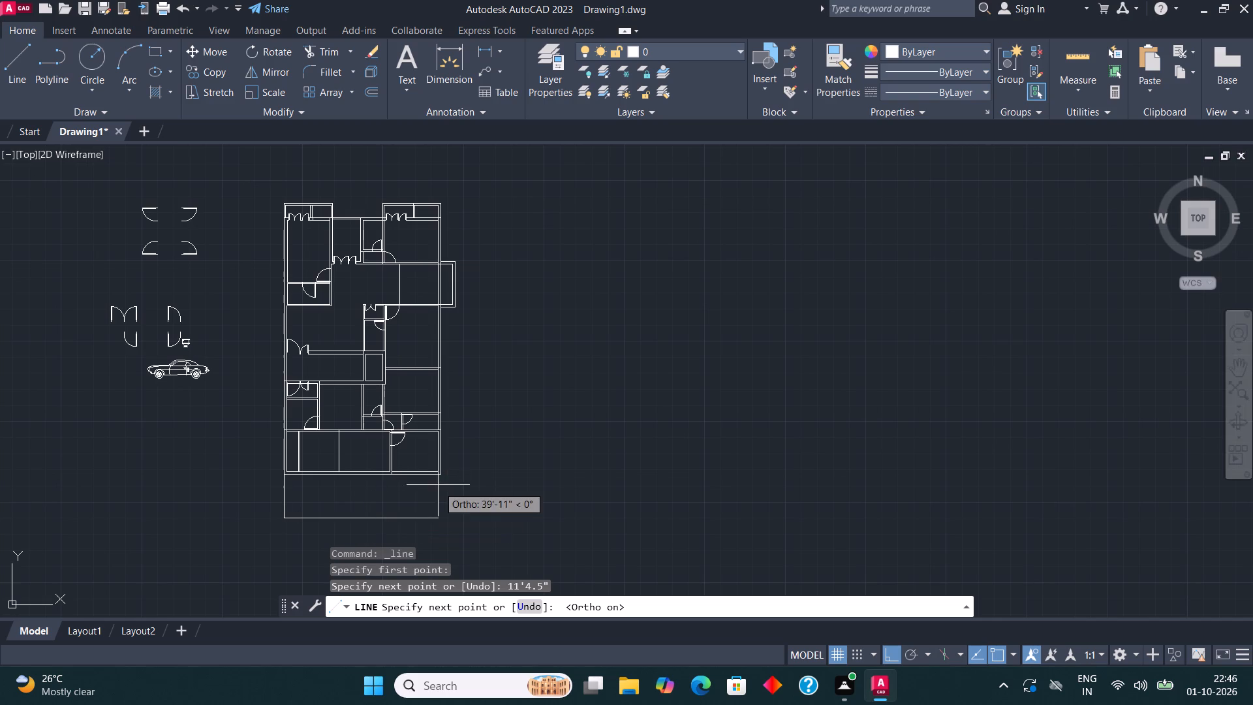
scroll(438, 485, "up", 2)
left_click(440, 502)
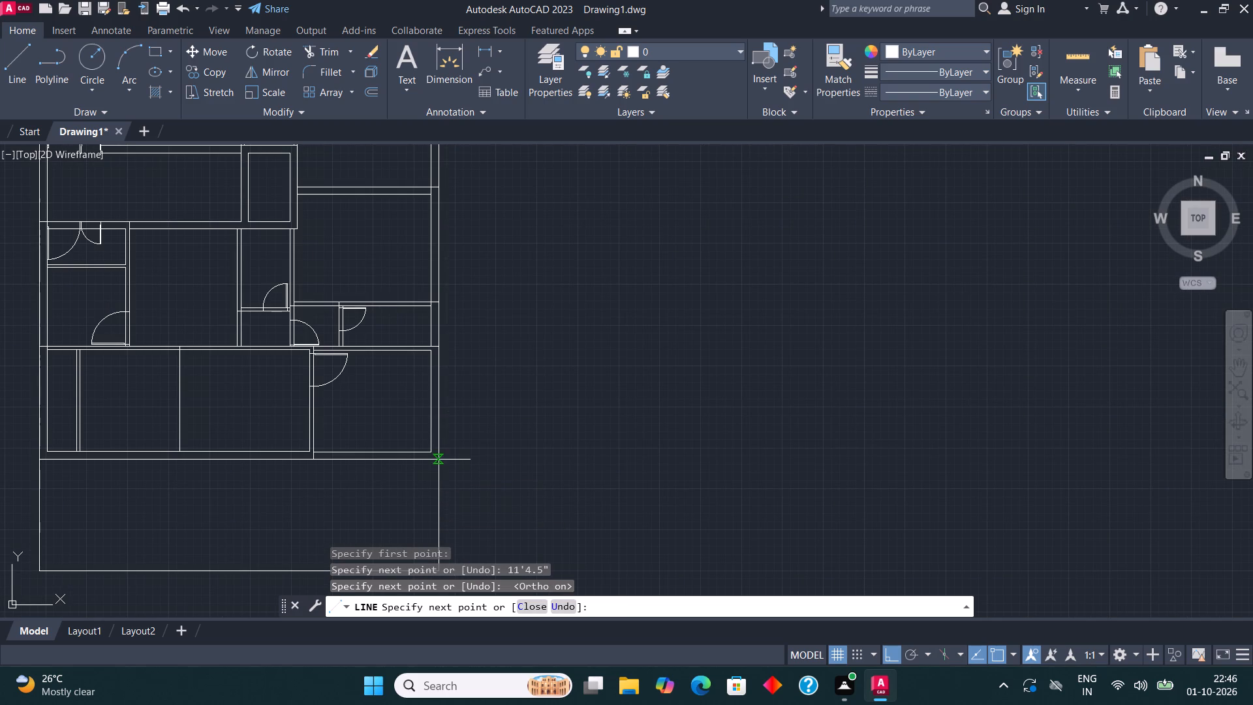
left_click(439, 462)
key("Escape")
Draw a small, roughly square rectangle inside the bottom-left corner of the new outline as a column.
middle_click_drag(600, 453, 654, 420)
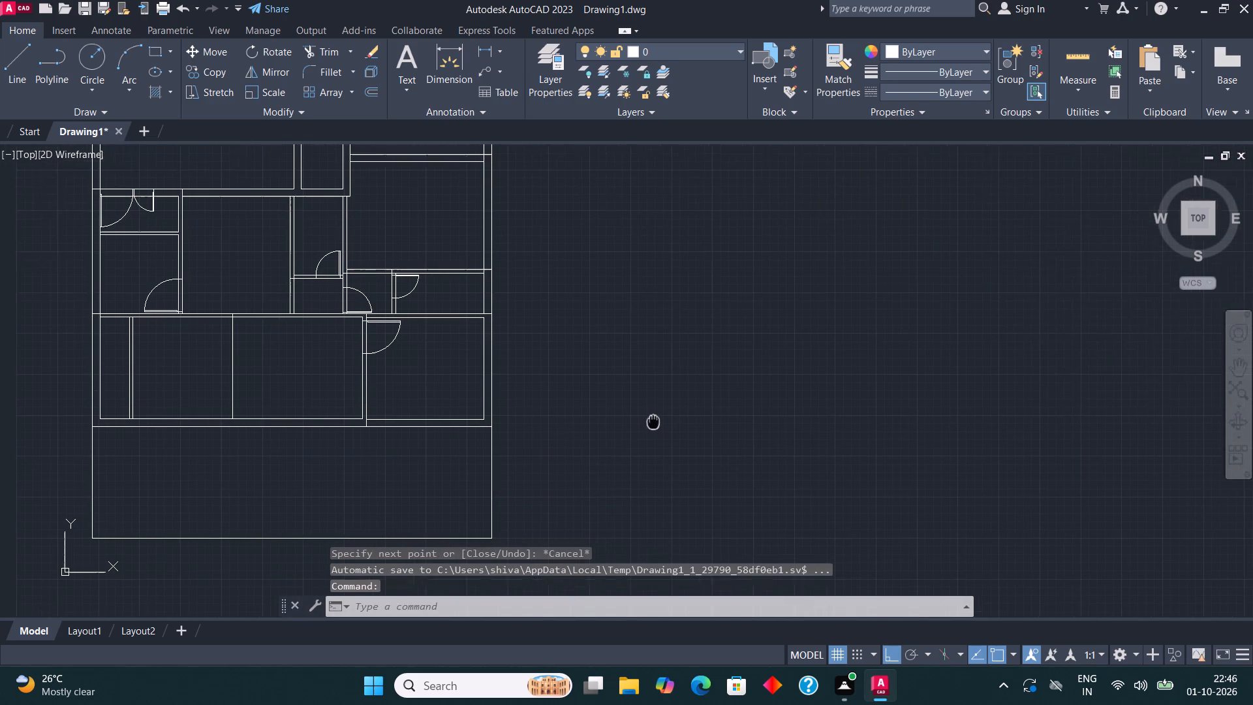
middle_click_drag(654, 420, 658, 417)
middle_click_drag(467, 412, 668, 394)
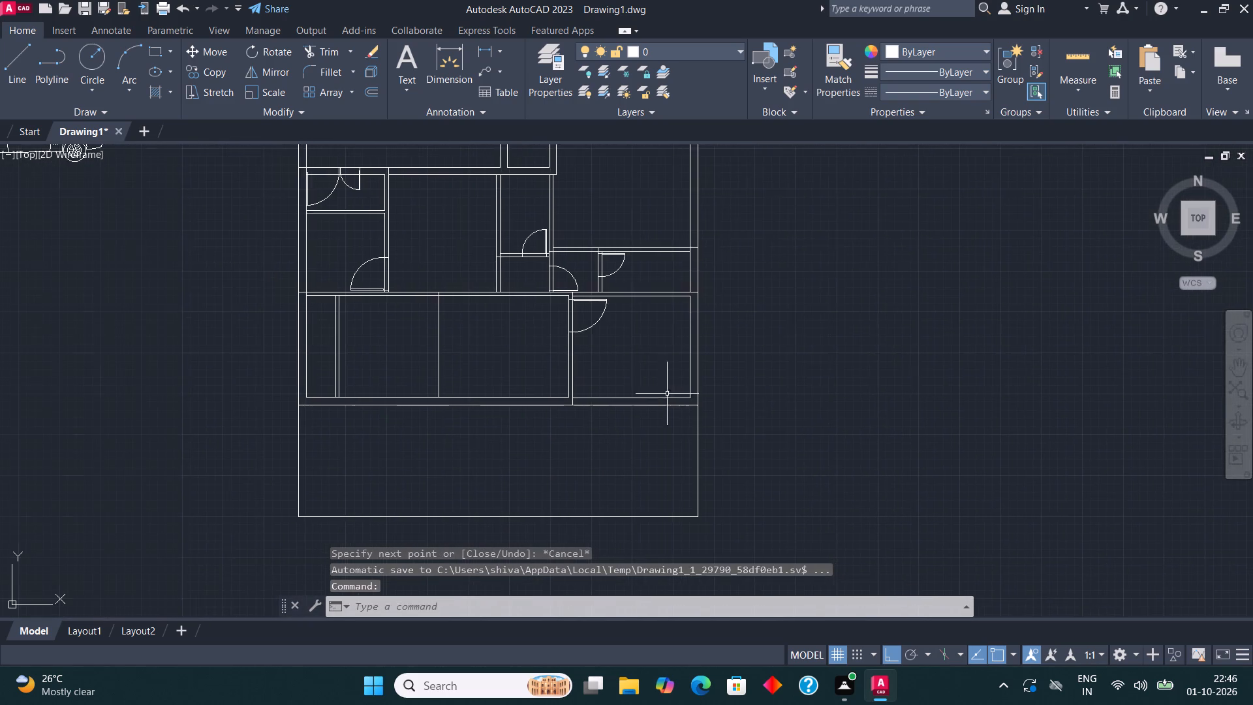
middle_click_drag(552, 435, 569, 407)
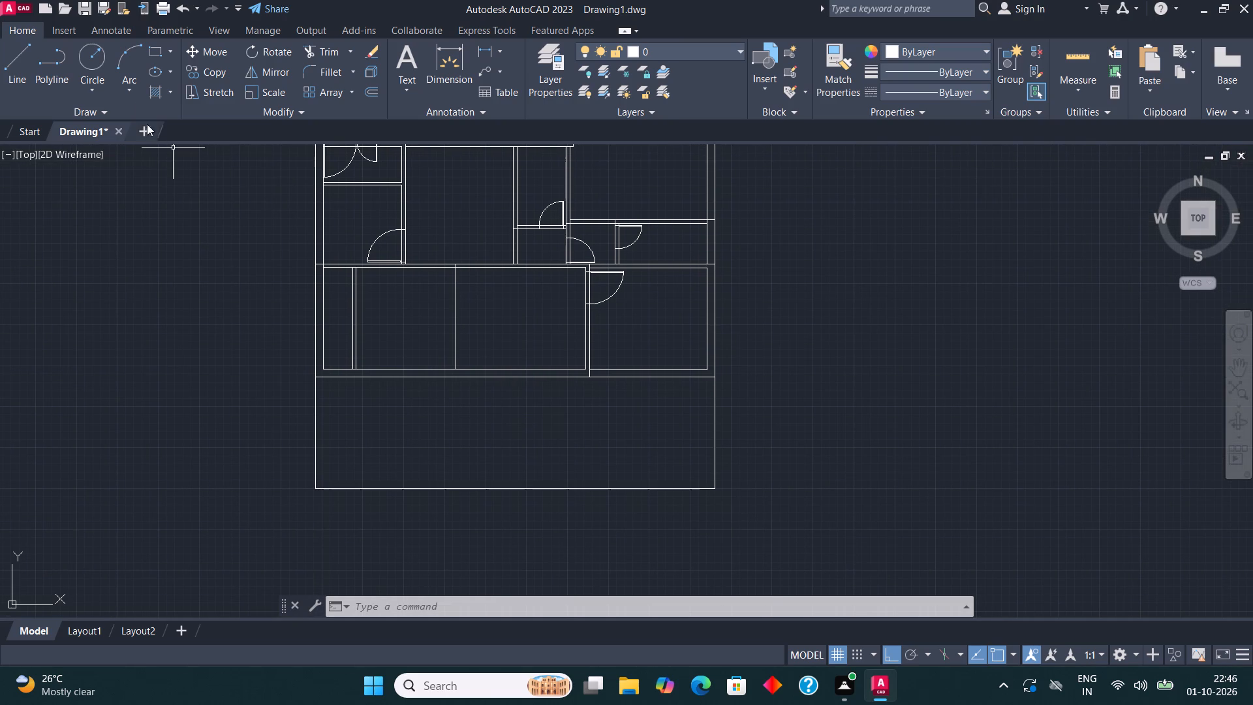
left_click(153, 50)
scroll(326, 445, "up", 2)
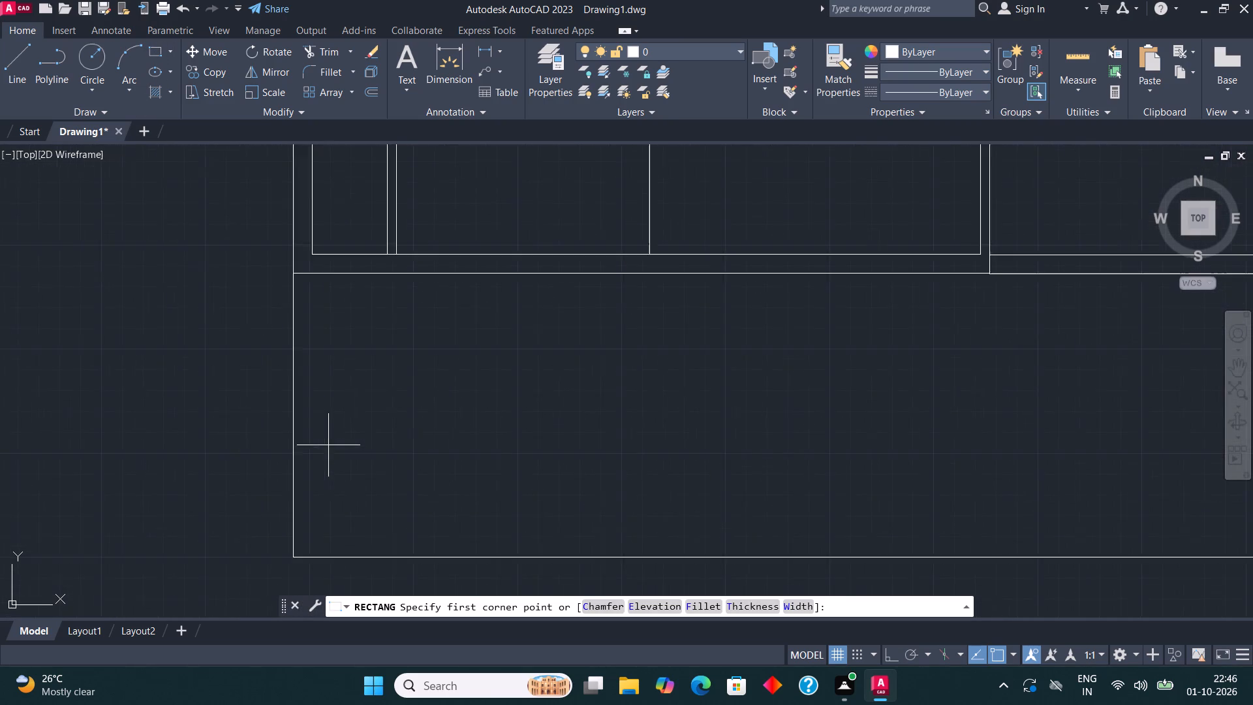
scroll(328, 445, "up", 1)
scroll(297, 554, "down", 3)
scroll(288, 567, "up", 3)
left_click(296, 571)
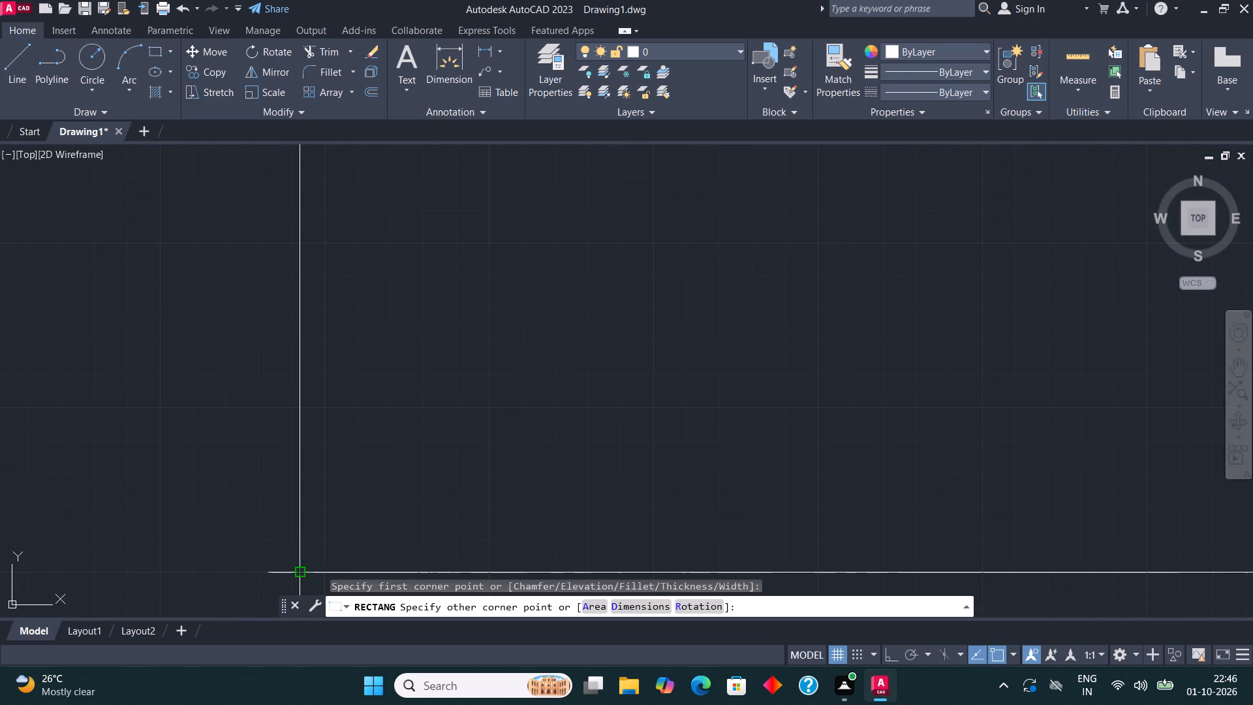
left_click(355, 519)
Copy the corner column along the outline's bottom line to two intermediate positions and to the bottom-right corner.
scroll(356, 522, "down", 4)
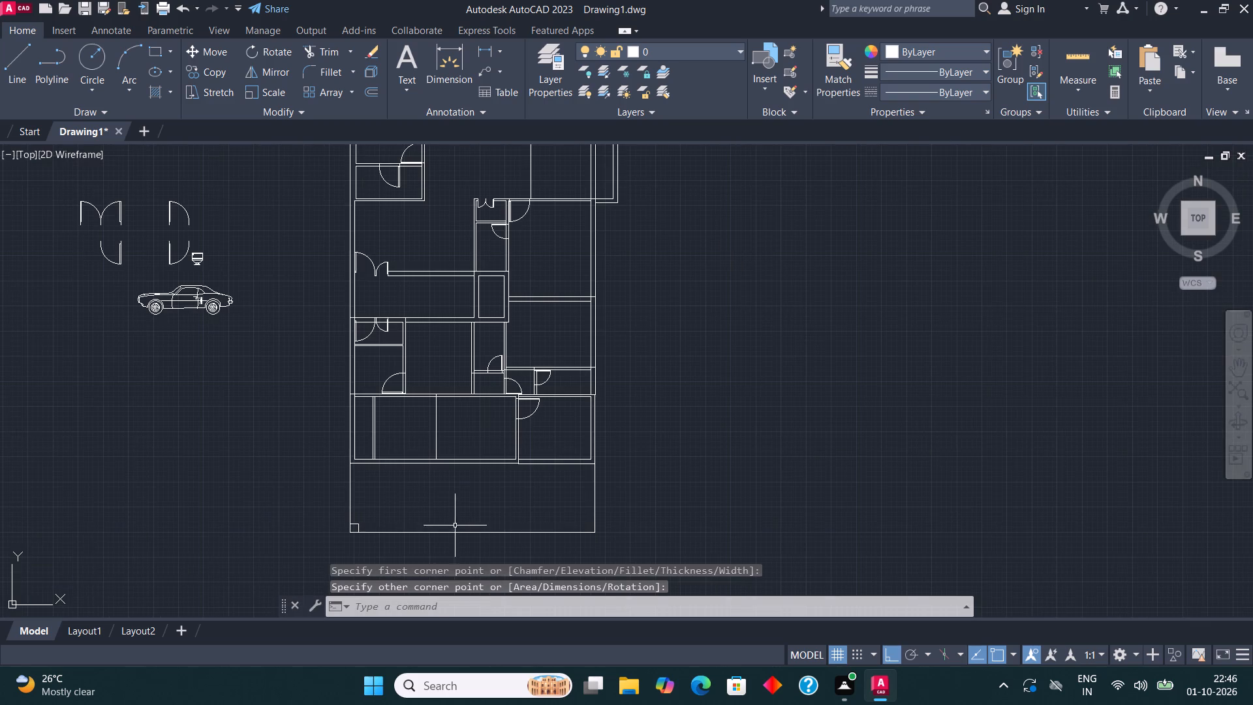
middle_click_drag(456, 520, 407, 493)
scroll(371, 494, "up", 2)
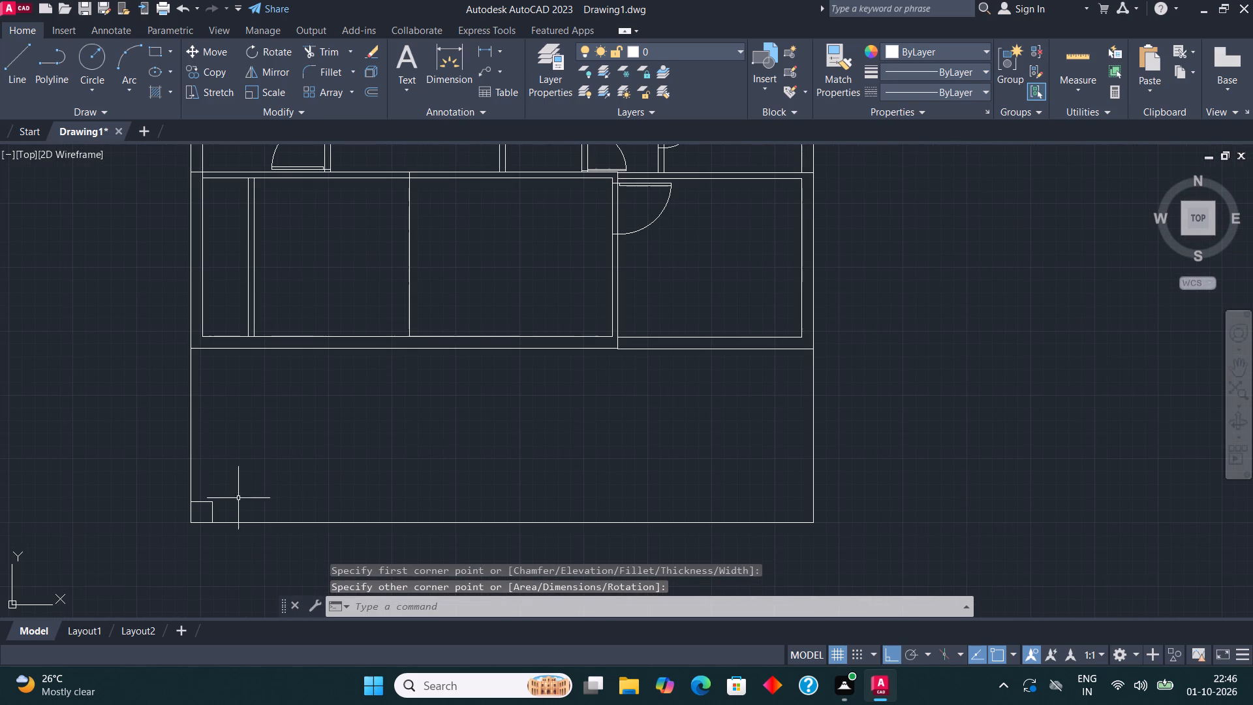
left_click(208, 500)
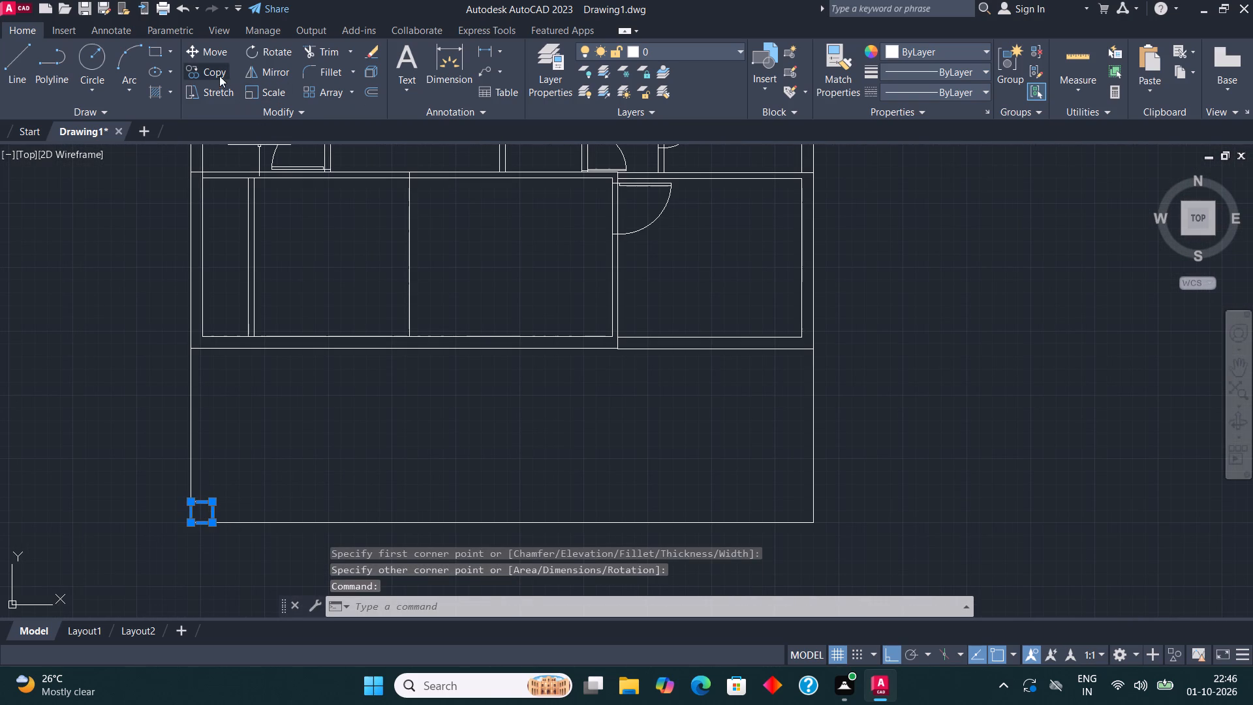
left_click(217, 74)
left_click(190, 522)
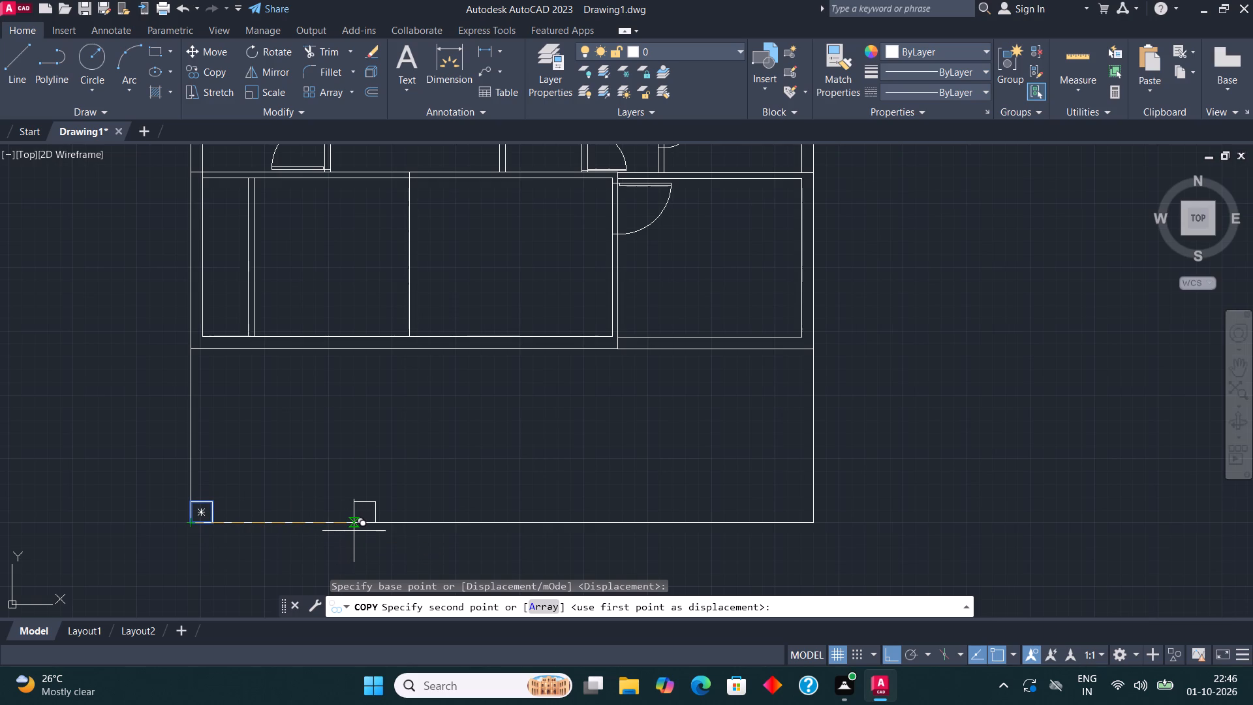
left_click(372, 527)
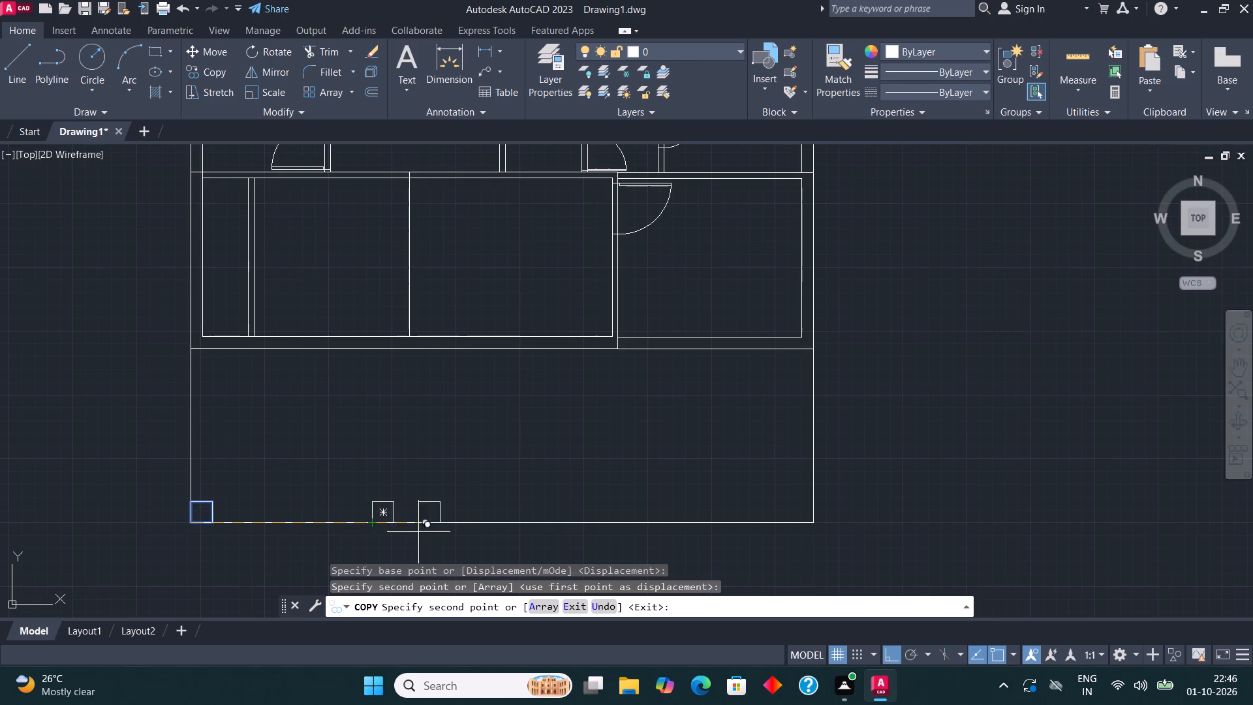
left_click(516, 537)
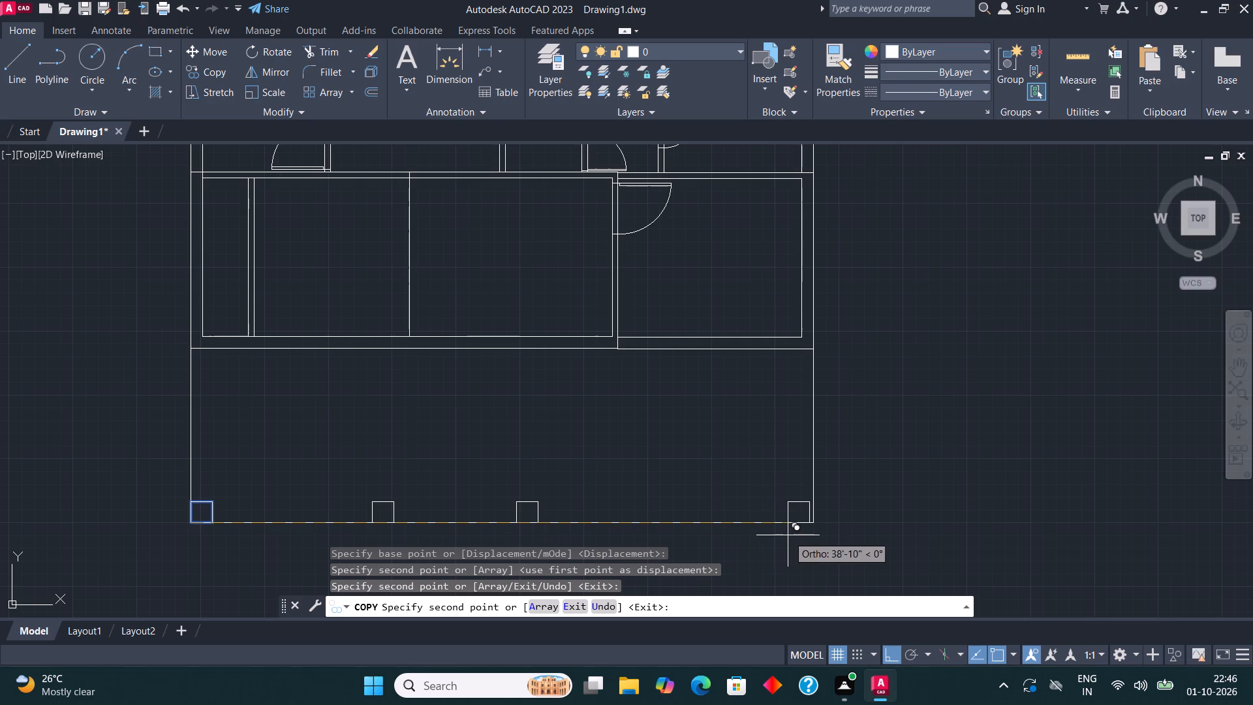
left_click(792, 534)
key("Escape")
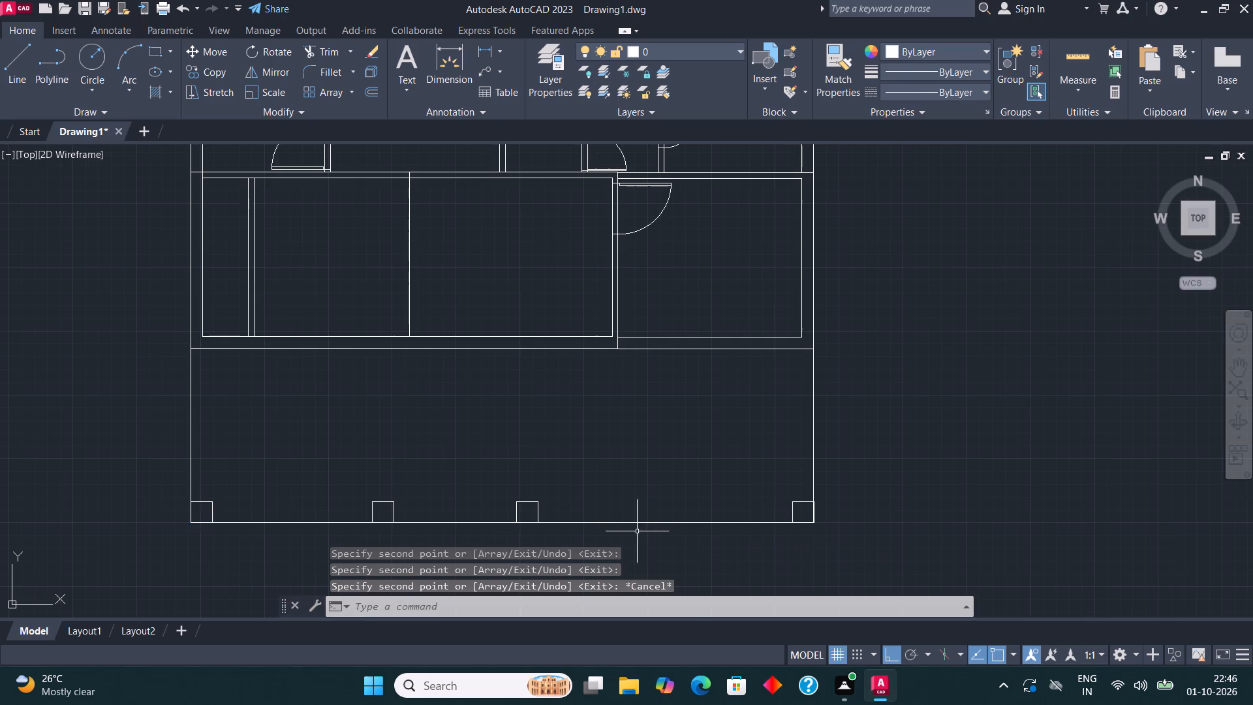
Move the rightmost column so its bottom-right corner meets the outline's bottom-right corner.
scroll(788, 527, "up", 3)
middle_click_drag(892, 510, 619, 493)
left_click(555, 411)
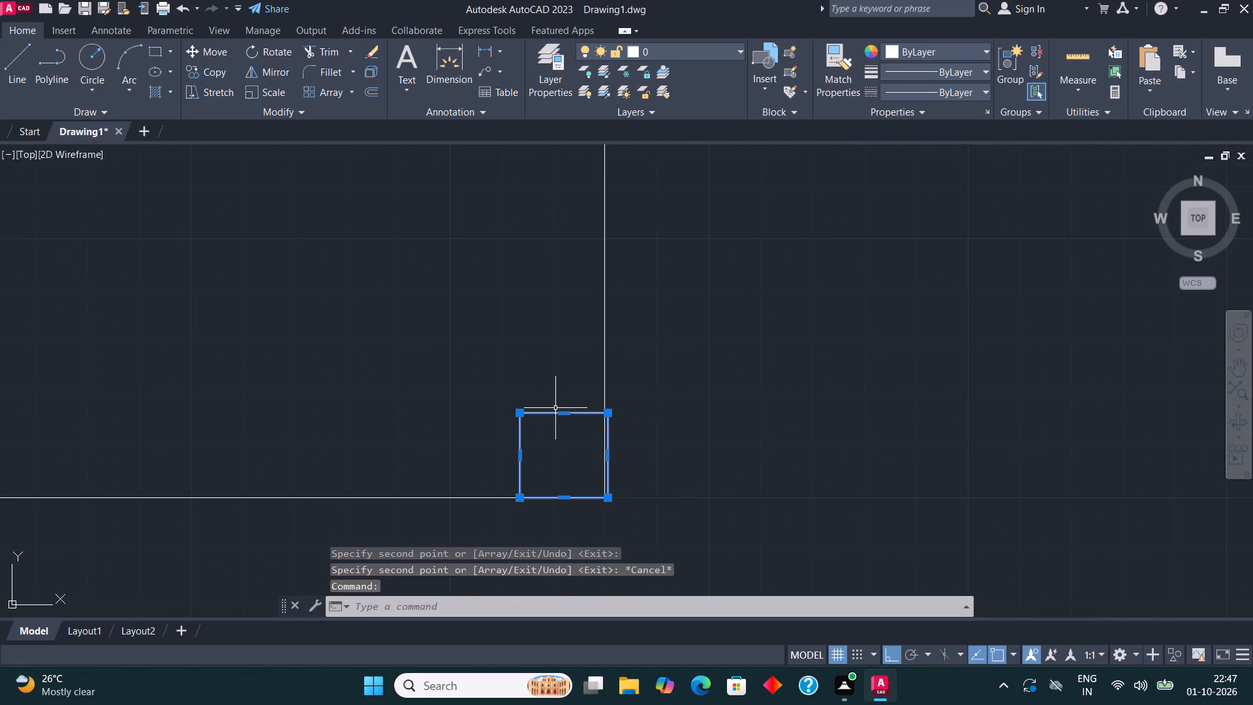
left_click(208, 53)
scroll(626, 494, "up", 3)
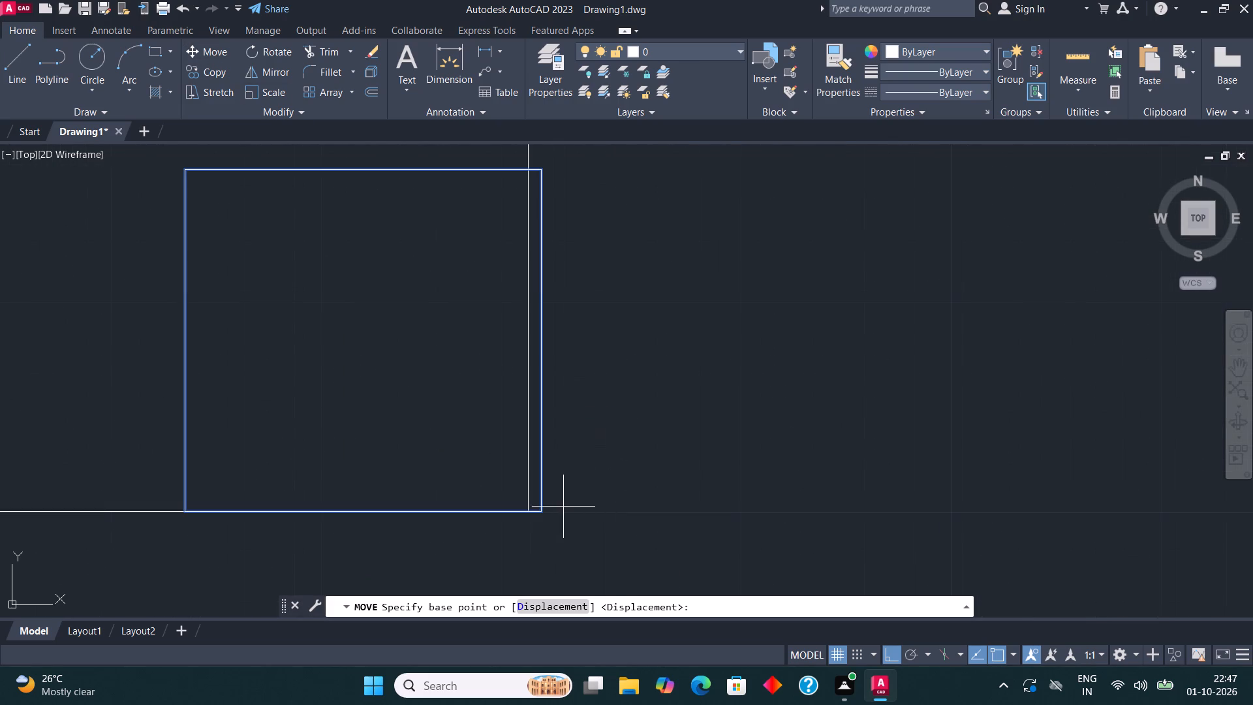
left_click(545, 514)
left_click(529, 514)
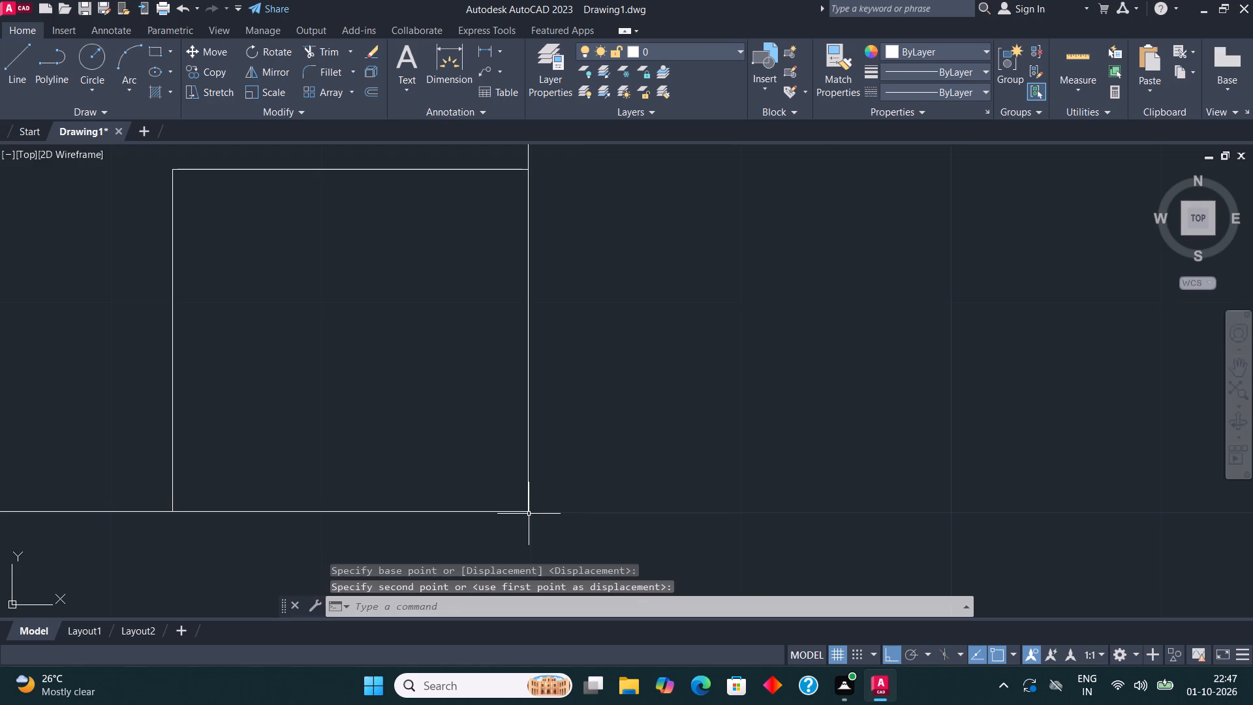
key("Escape")
Draw a vertical line from the building's bottom wall, aligned with the left wall's inner face, down to the top of the bottom-left column.
scroll(604, 506, "down", 3)
scroll(551, 415, "down", 3)
middle_click_drag(543, 424, 689, 435)
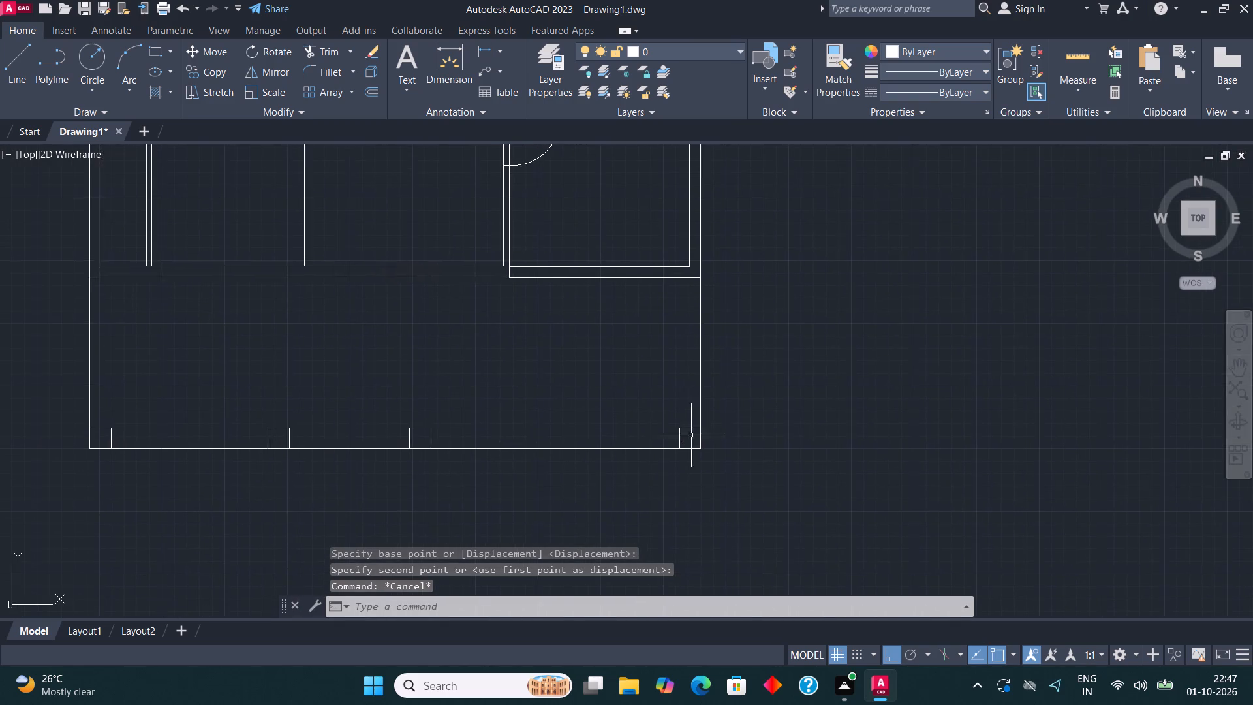
scroll(280, 439, "down", 2)
middle_click_drag(281, 437, 401, 448)
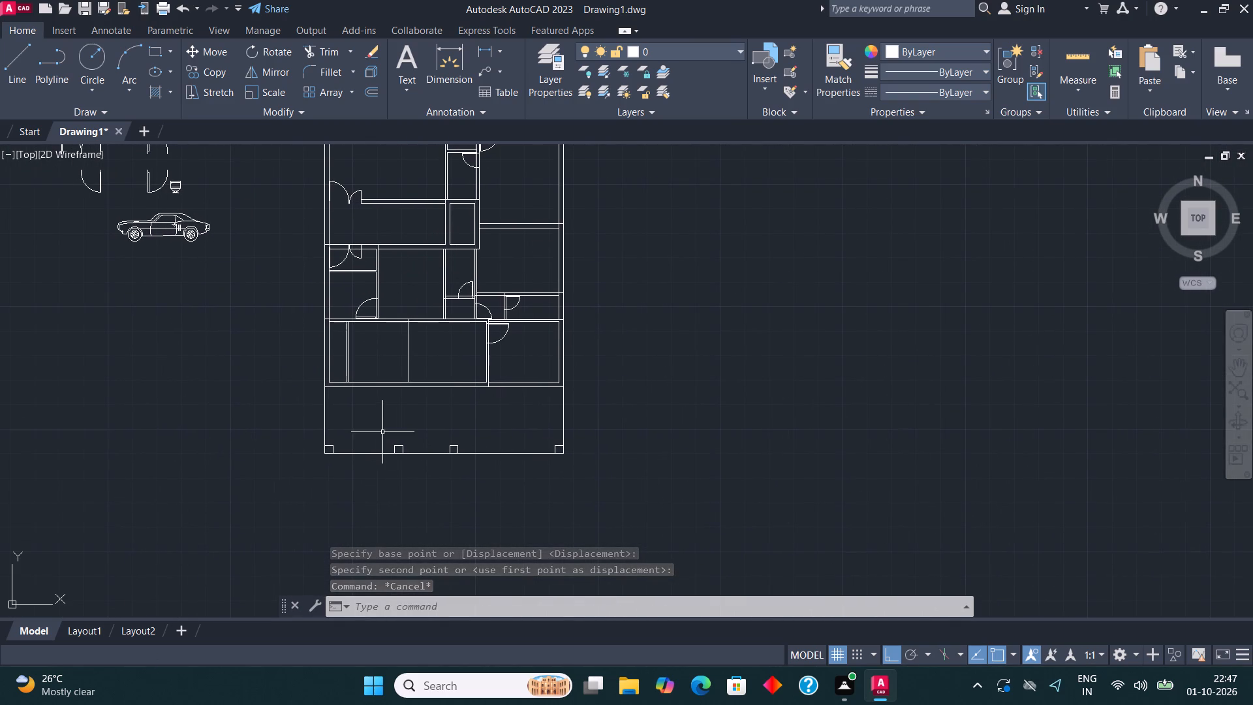
middle_click_drag(222, 482, 215, 482)
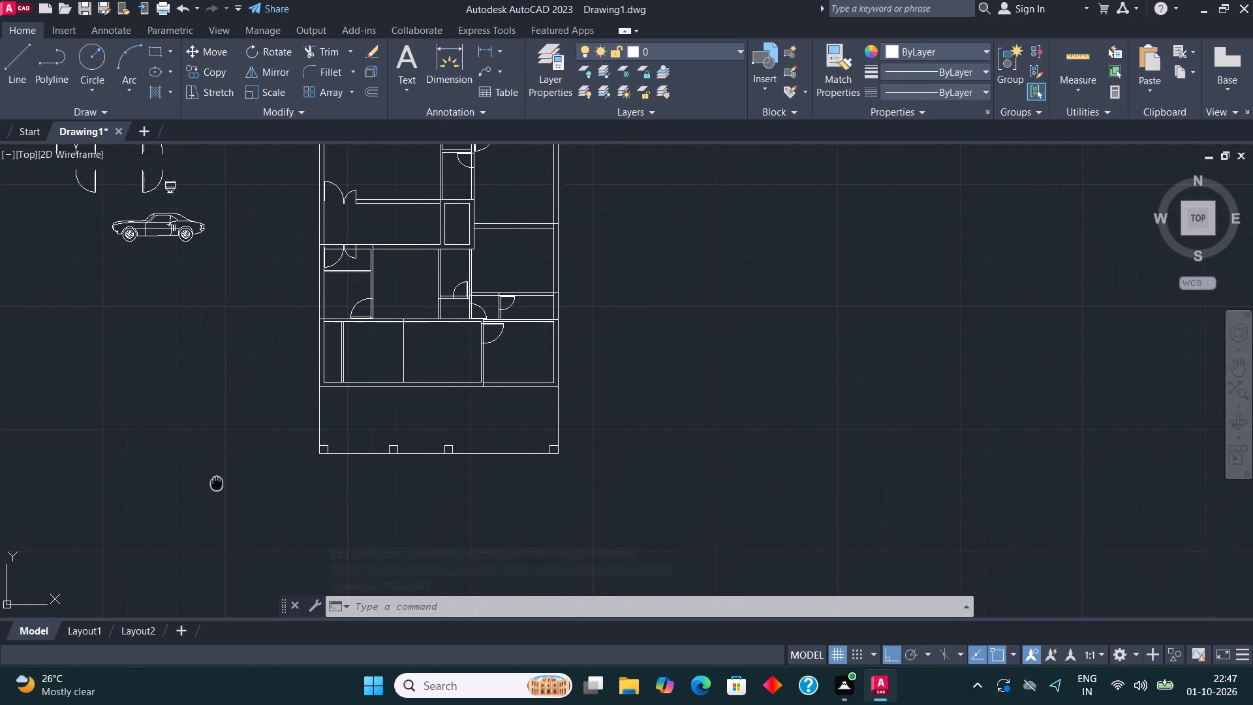
middle_click_drag(215, 482, 159, 512)
scroll(289, 485, "up", 2)
middle_click_drag(254, 475, 273, 497)
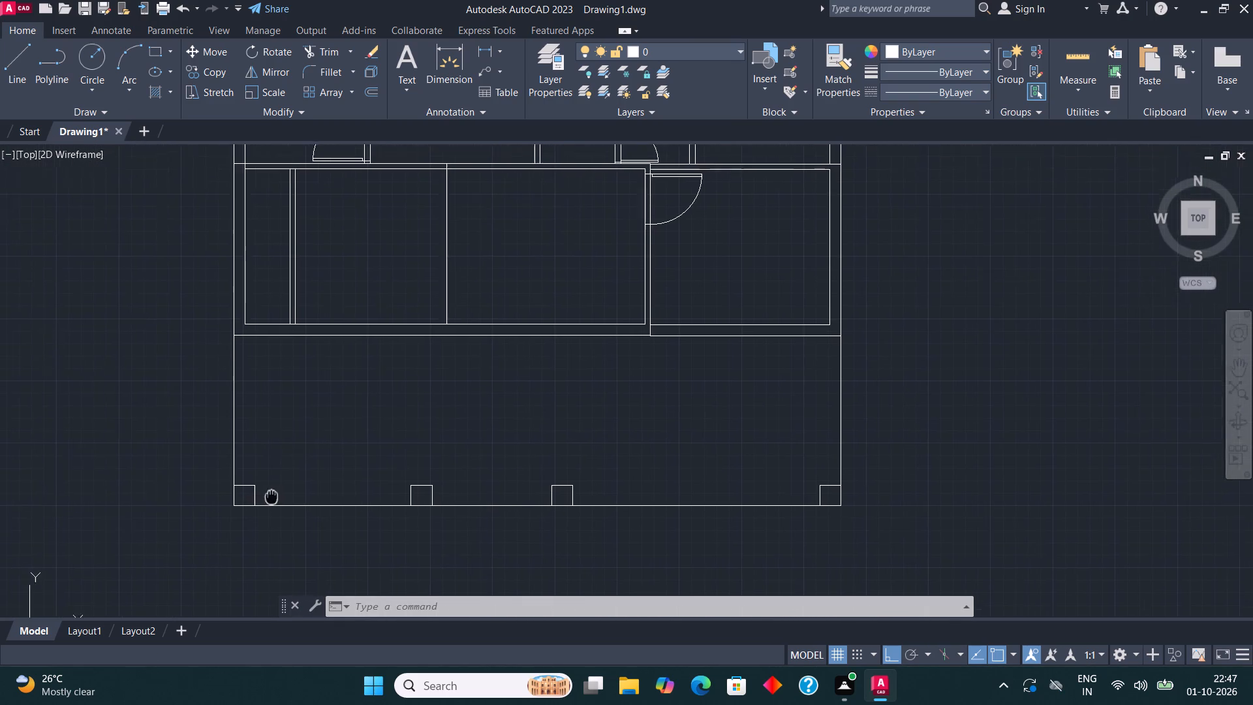
middle_click_drag(273, 497, 281, 510)
scroll(258, 504, "up", 1)
left_click(13, 67)
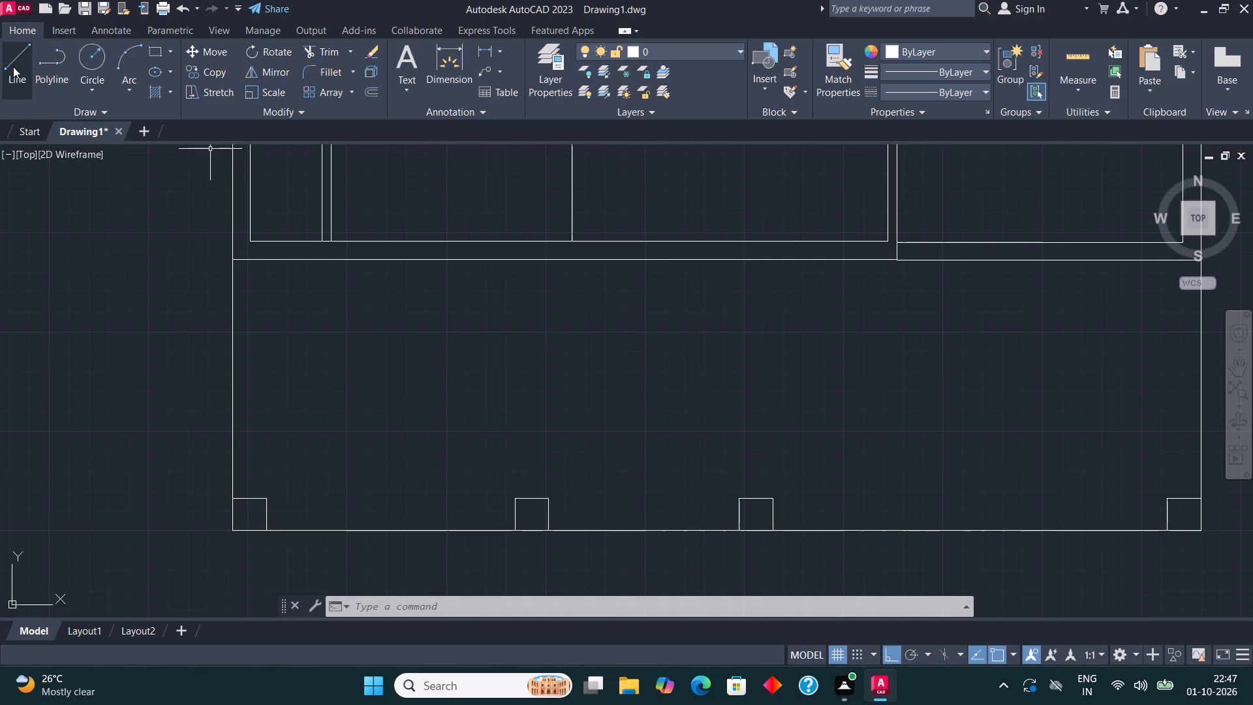
left_click(249, 258)
left_click(249, 493)
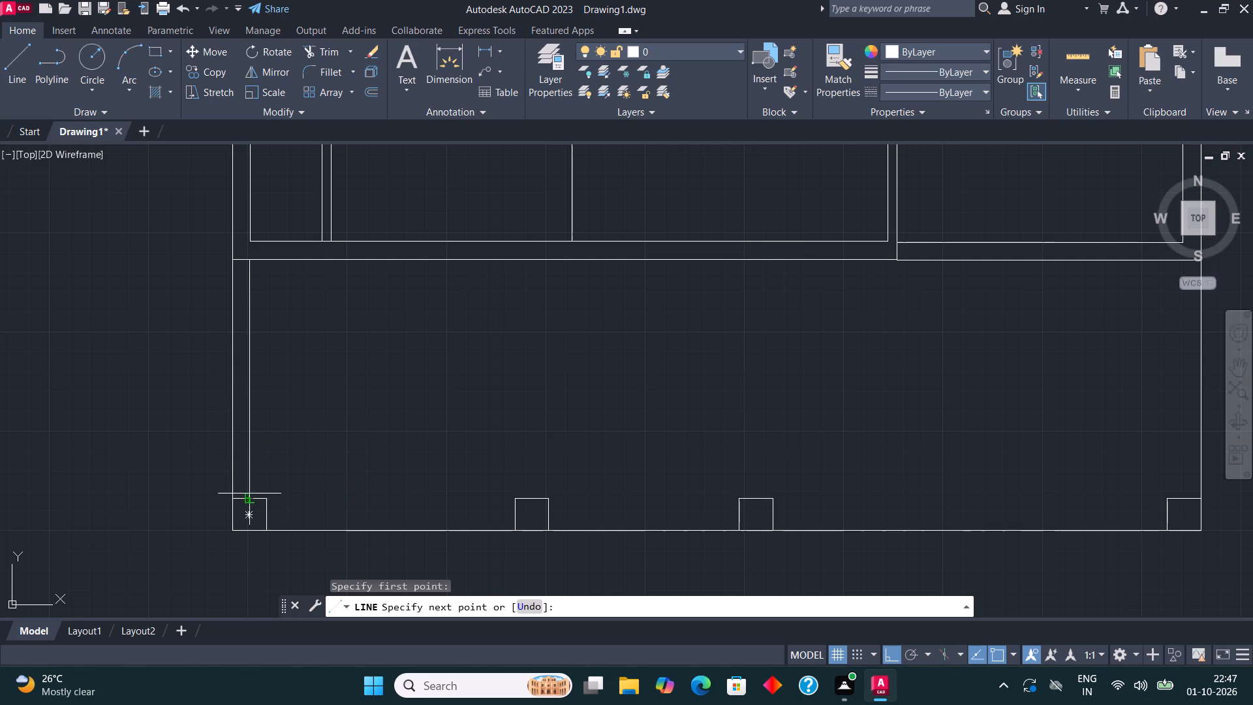
key("Escape")
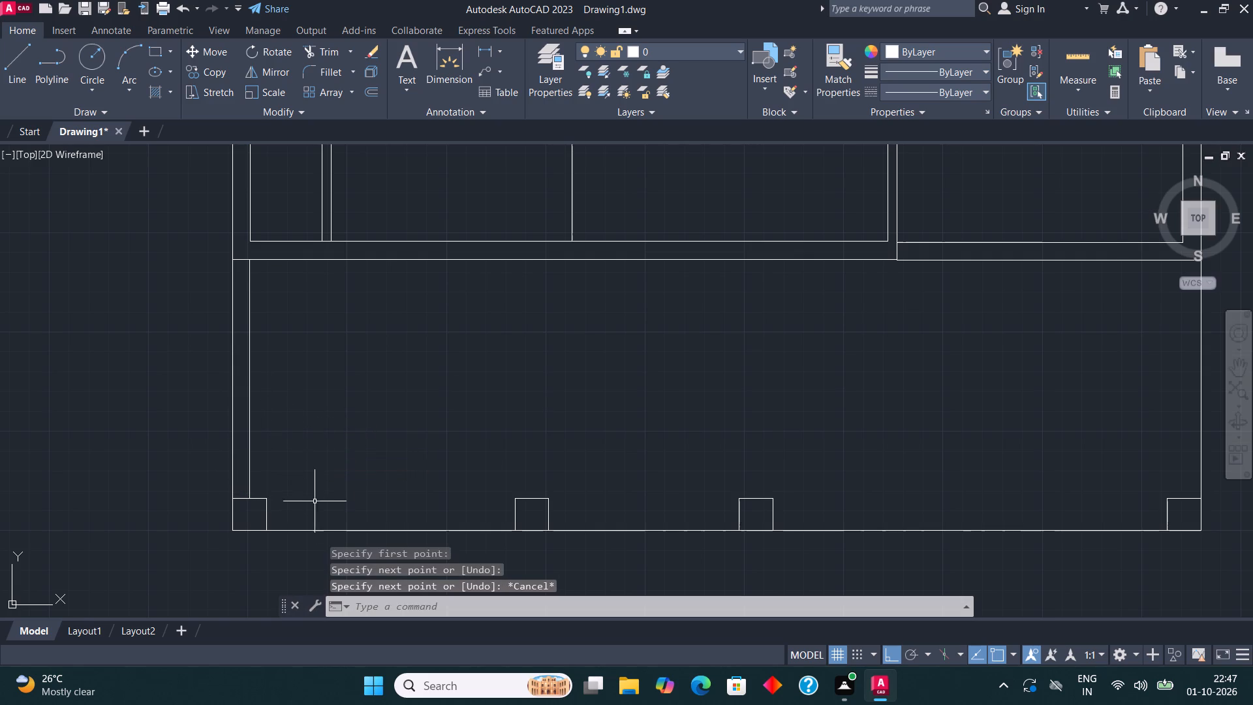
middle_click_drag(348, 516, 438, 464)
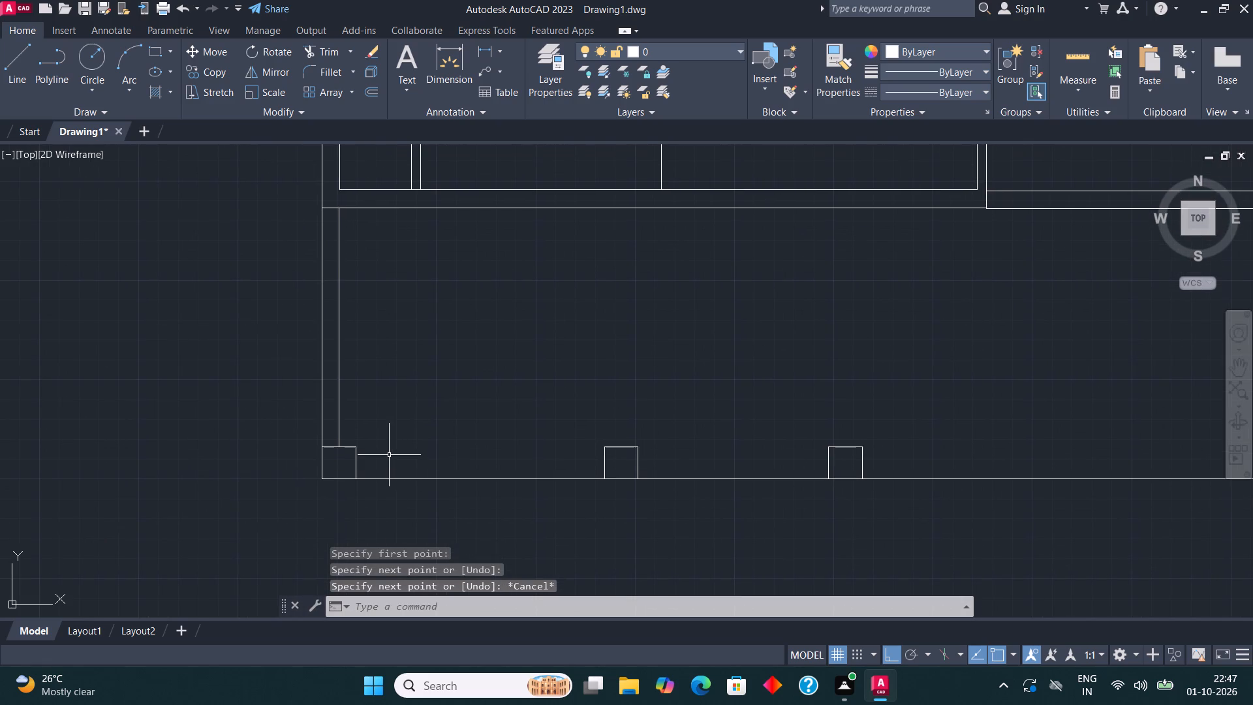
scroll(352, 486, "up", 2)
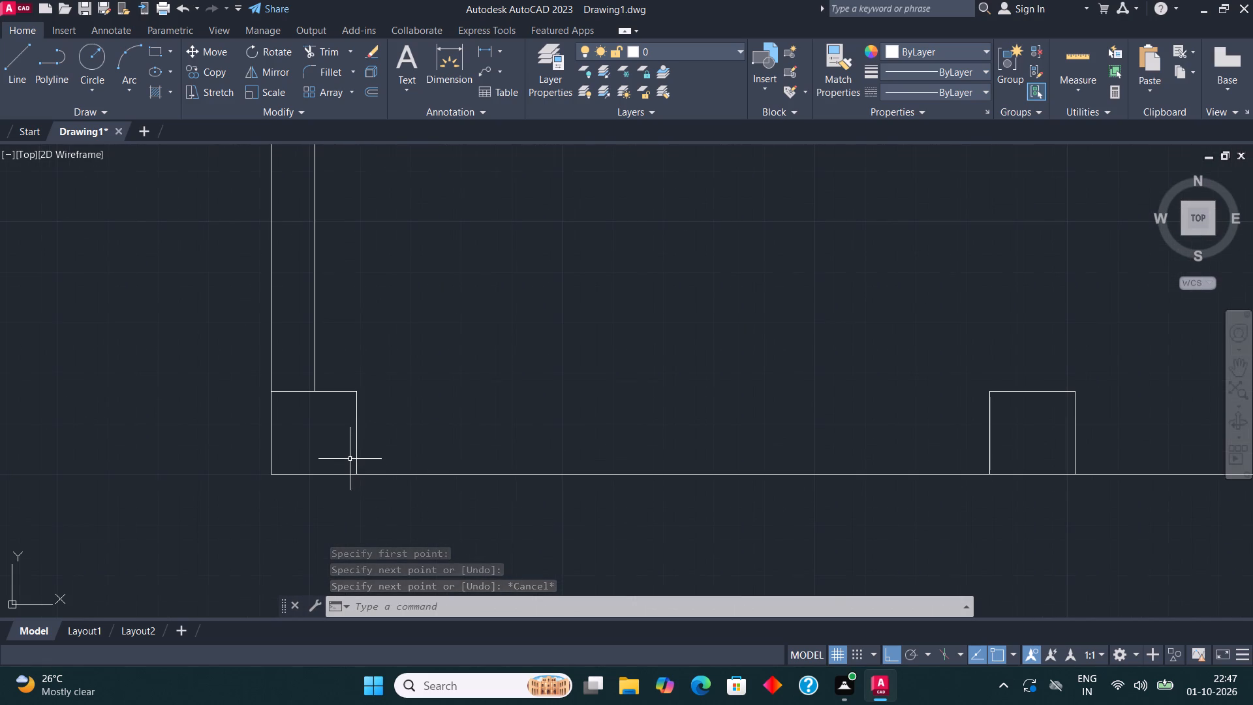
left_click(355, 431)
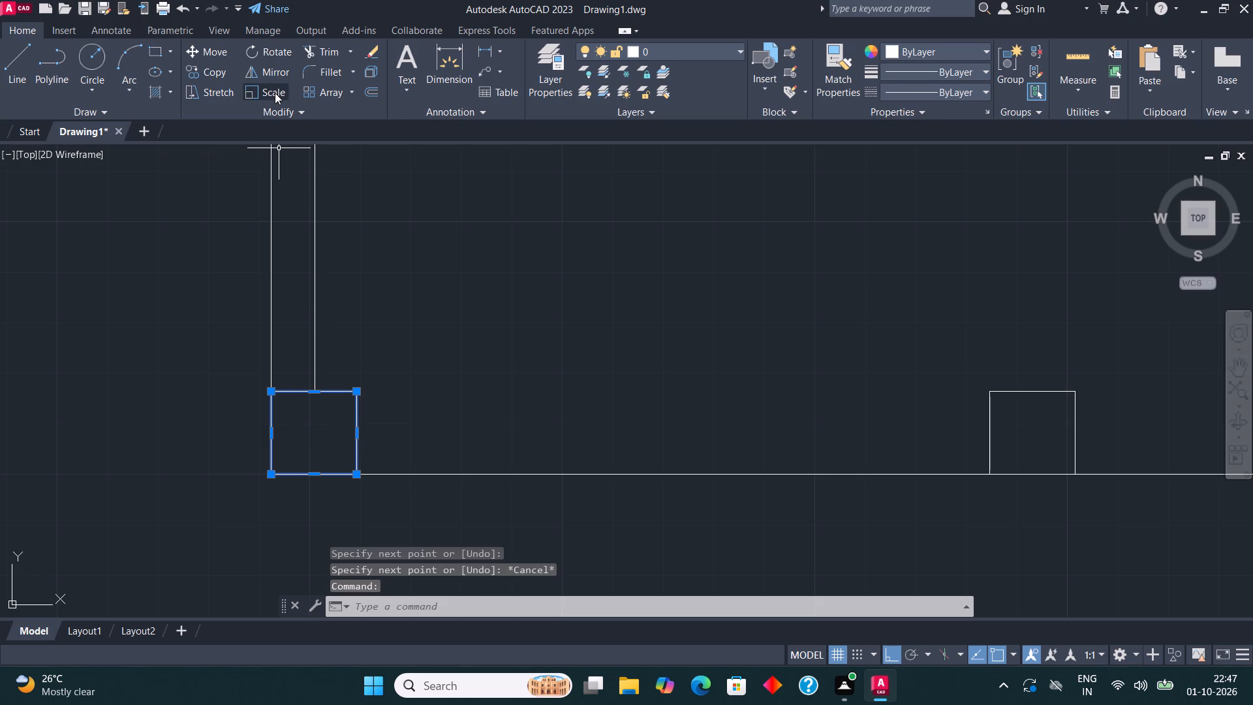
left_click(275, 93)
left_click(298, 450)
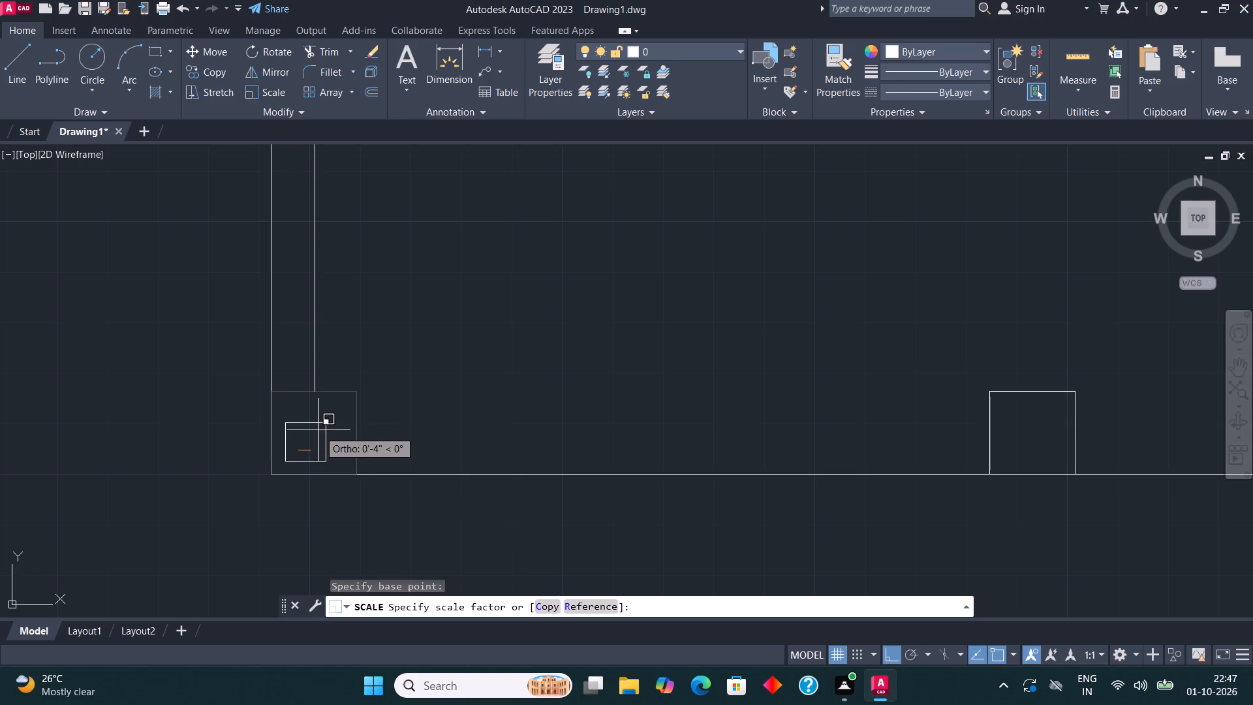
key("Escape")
Delete the column at the bottom-left corner of the lower outline.
left_click(330, 388)
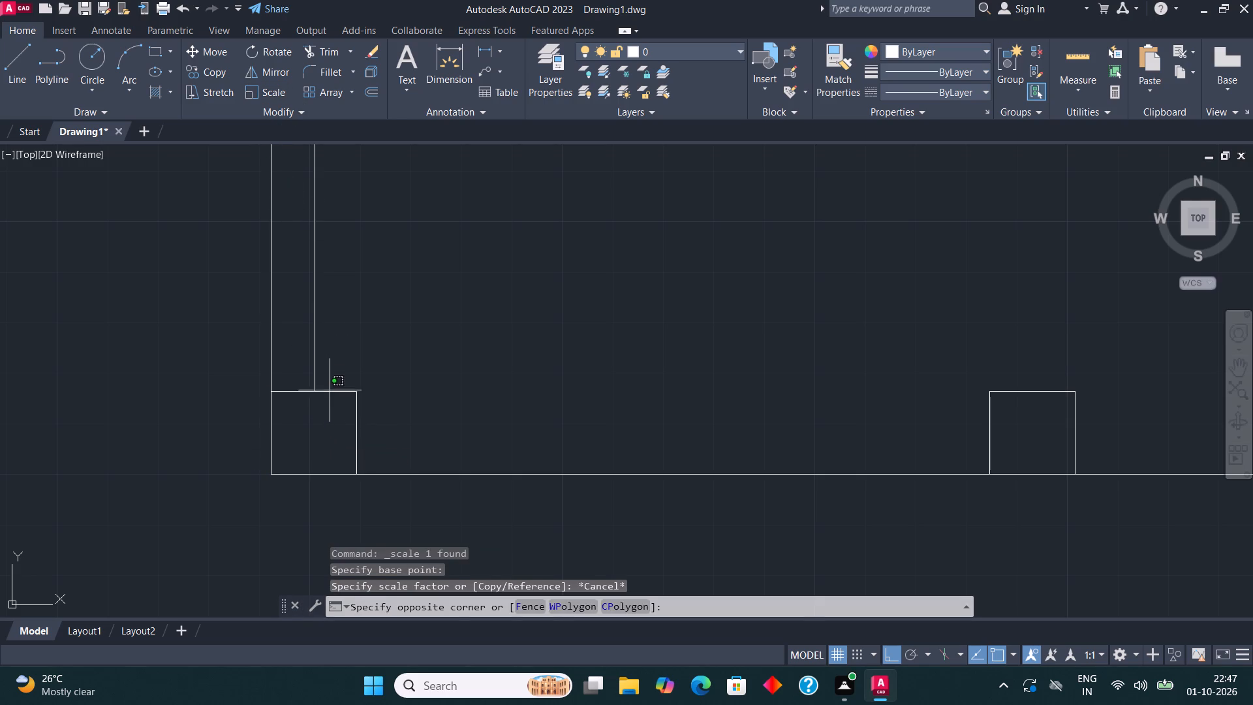
left_click(326, 413)
key("Delete")
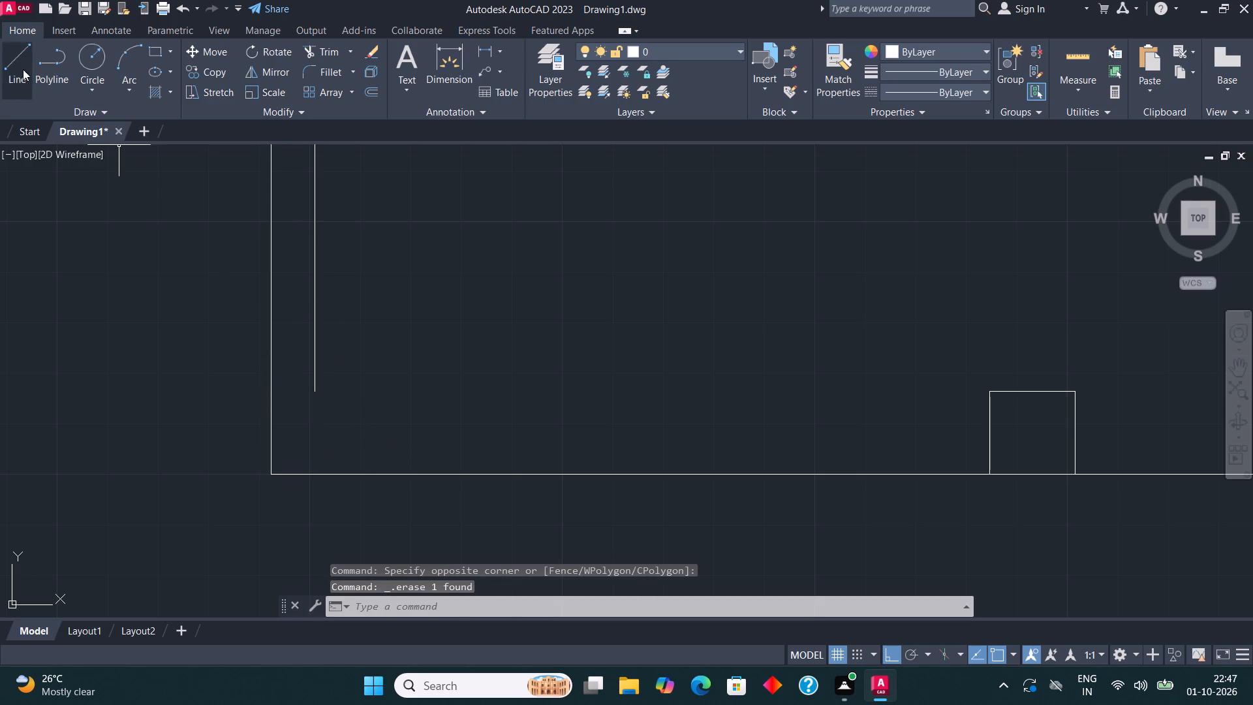
Draw a smaller rectangular column from the outline's bottom-left corner, as wide as the left side wall.
left_click(22, 67)
left_click(275, 475)
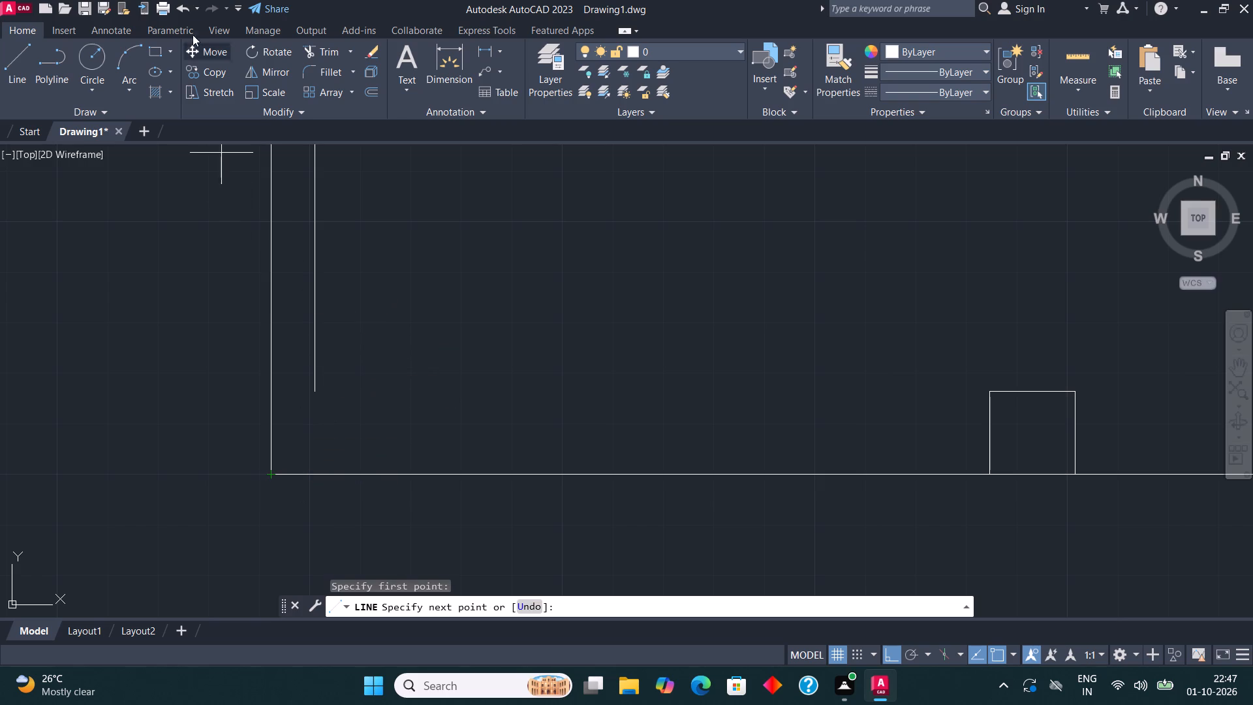
left_click(156, 52)
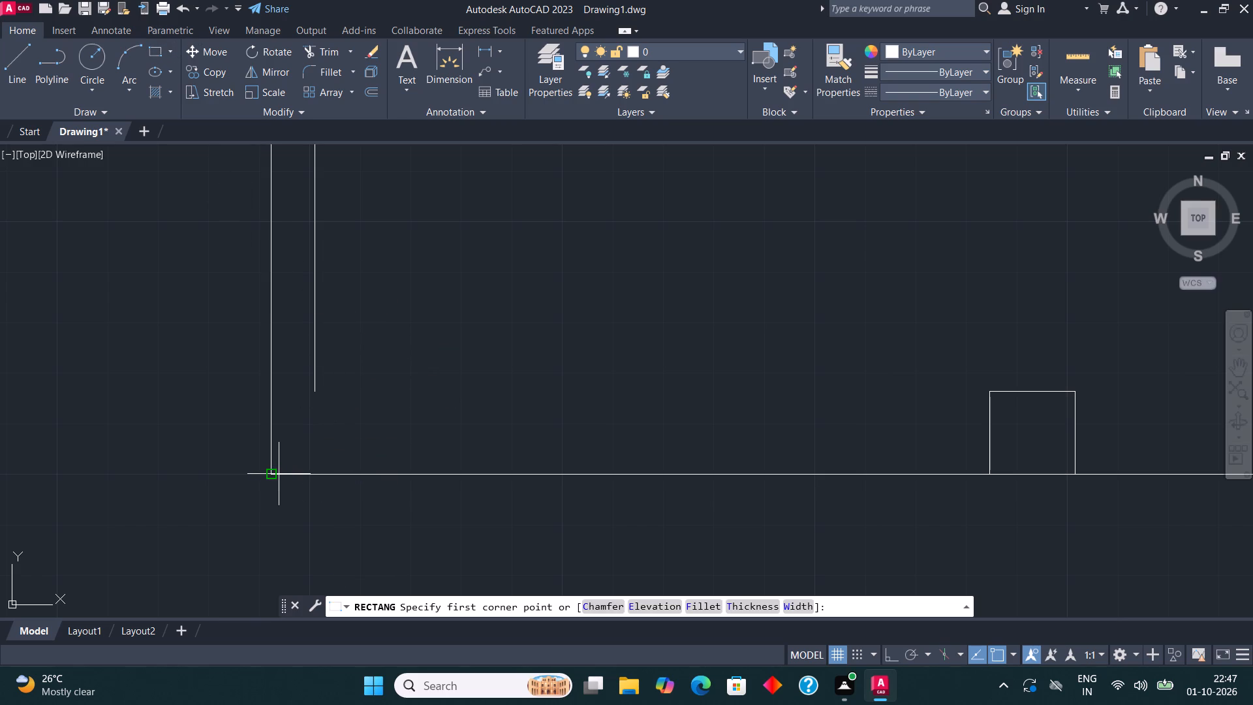
left_click(273, 474)
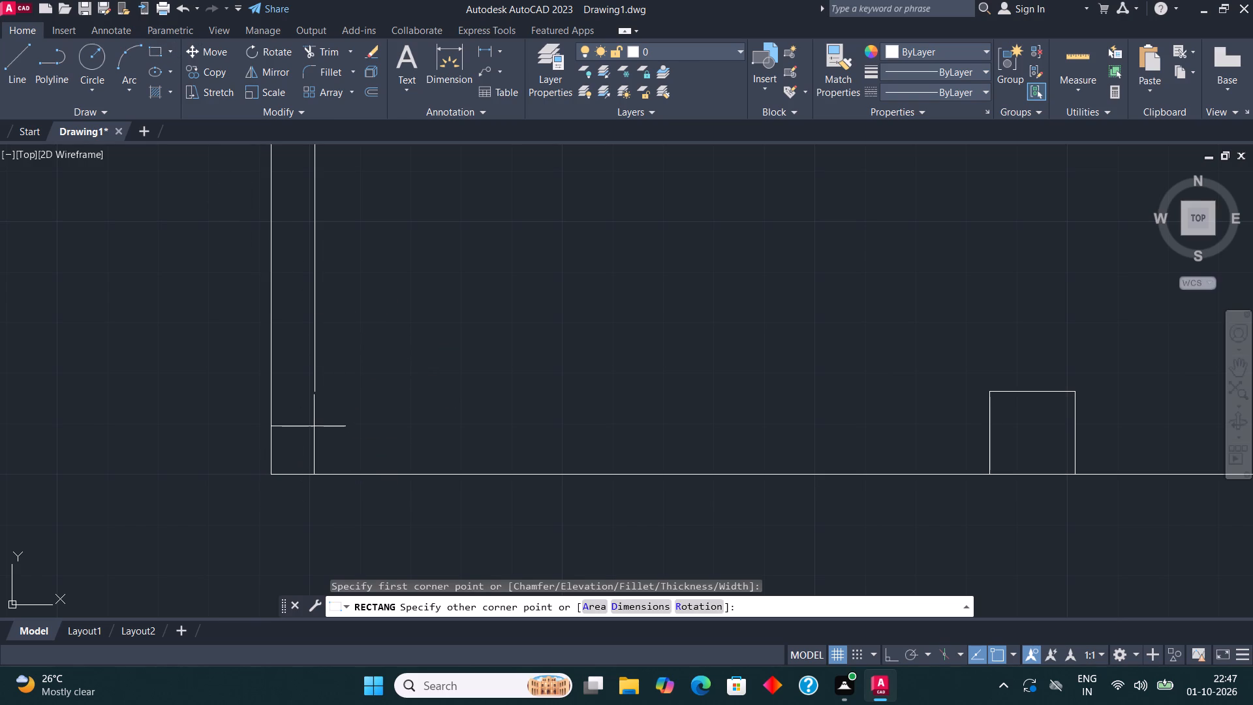
left_click(314, 426)
Draw a line closing the gap between the left wall's inner line and the smaller column's top-right corner.
left_click(17, 73)
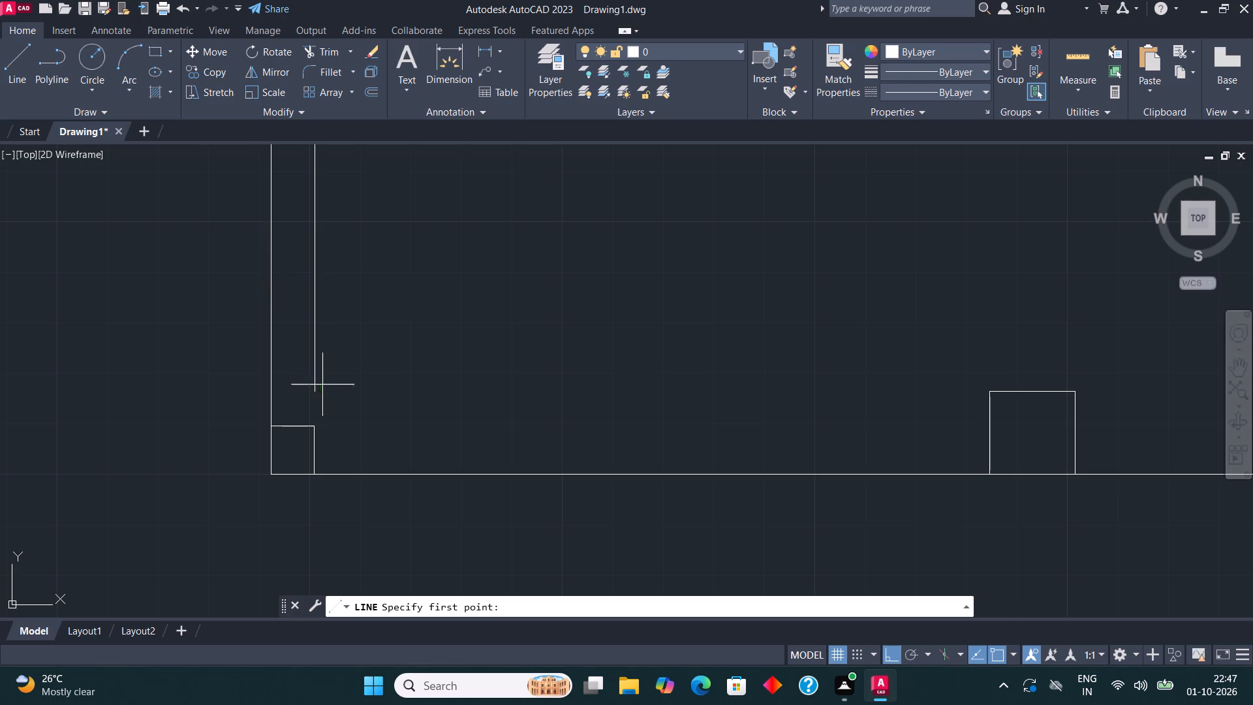
left_click(321, 394)
left_click(313, 430)
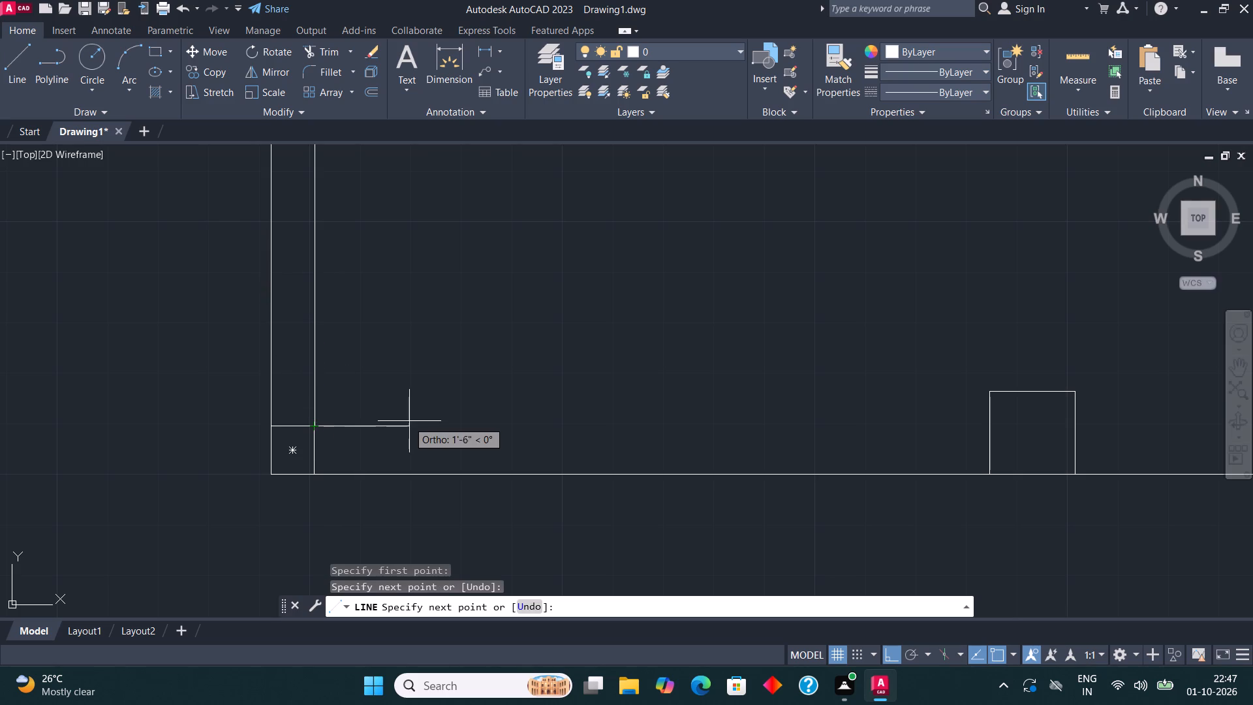
key("Escape")
Delete the two larger intermediate columns and the larger bottom-right column on the outline's bottom line.
scroll(296, 426, "down", 3)
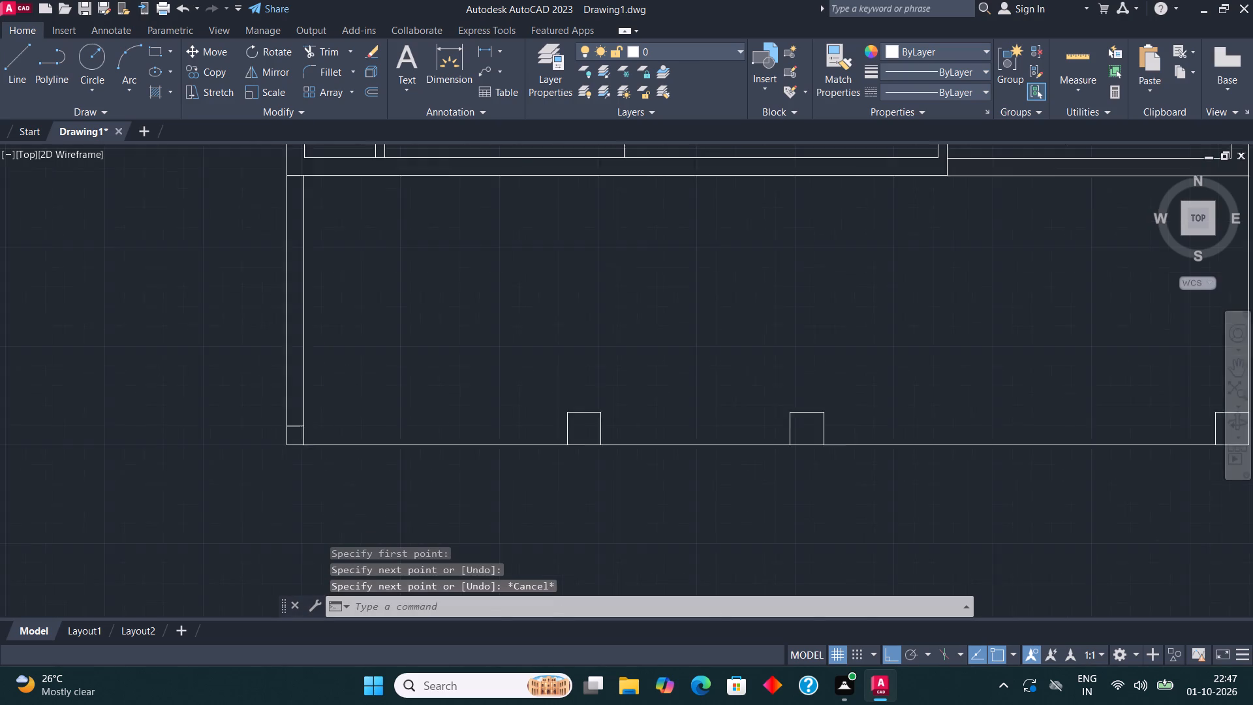
left_click(684, 428)
left_click(467, 408)
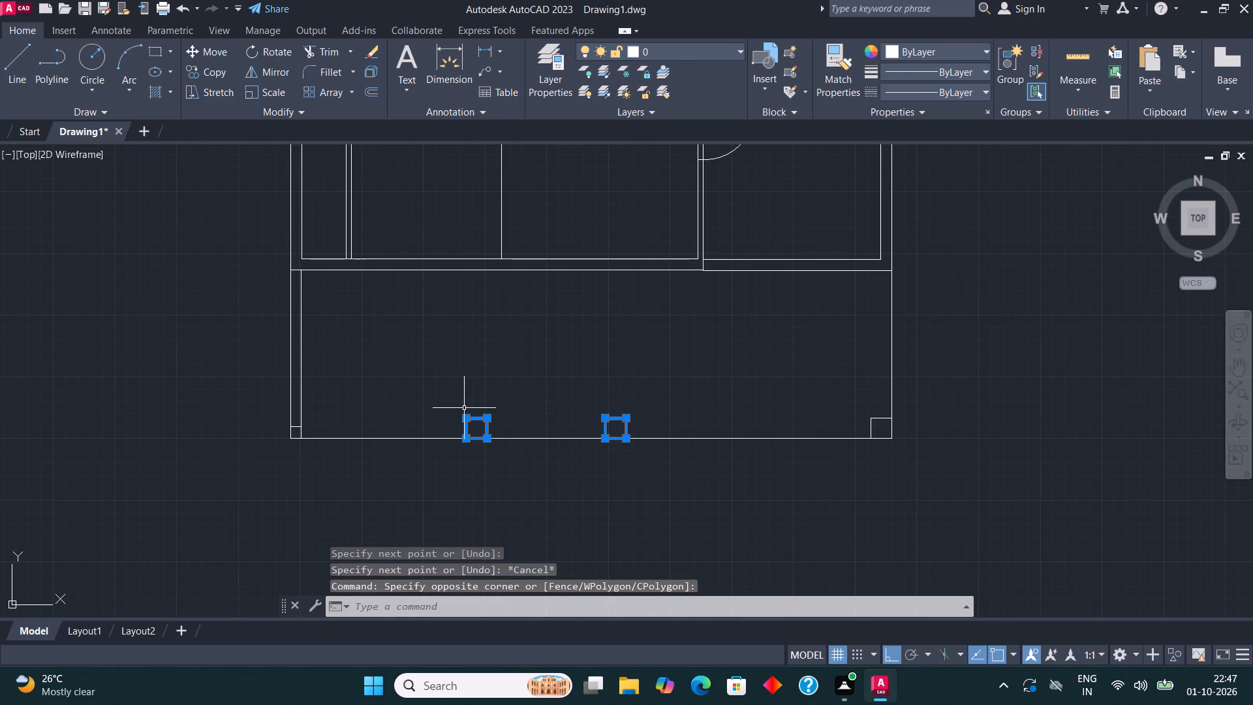
key("Delete")
left_click(875, 420)
key("Delete")
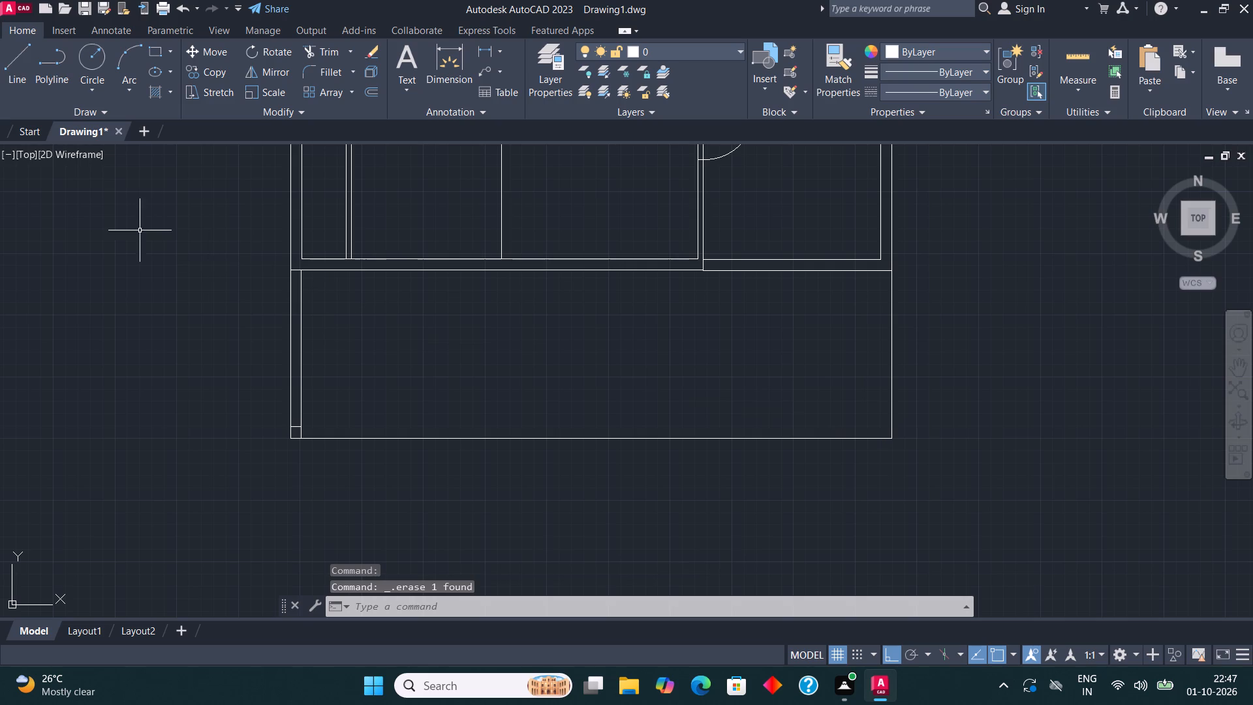
Copy the smaller corner column along the bottom line to two intermediate positions and to the bottom-right corner.
middle_click_drag(573, 293, 405, 332)
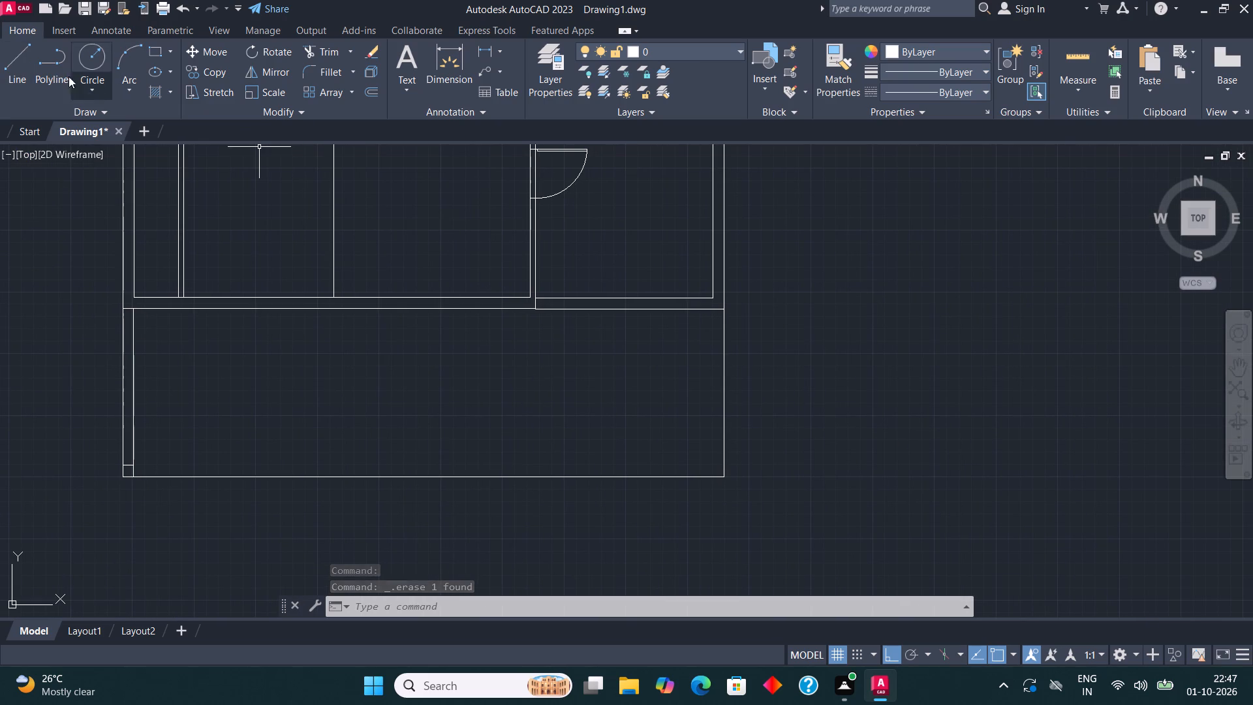
left_click(128, 467)
left_click(208, 73)
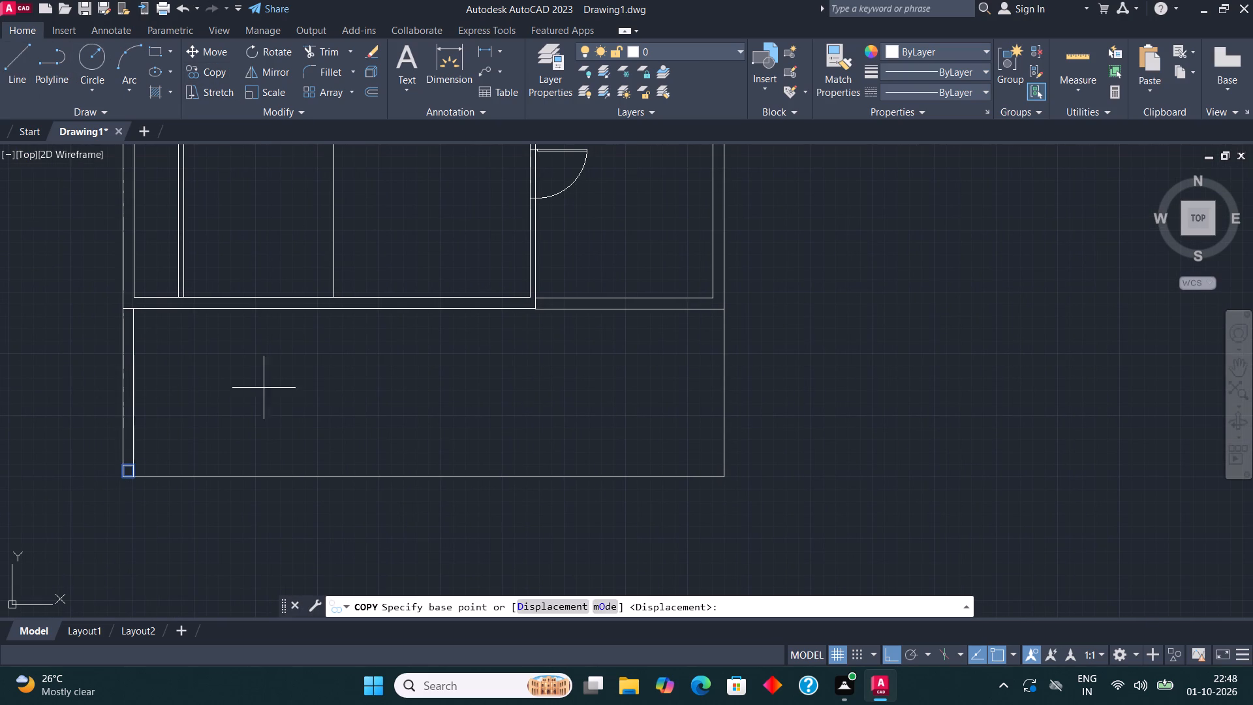
left_click(136, 479)
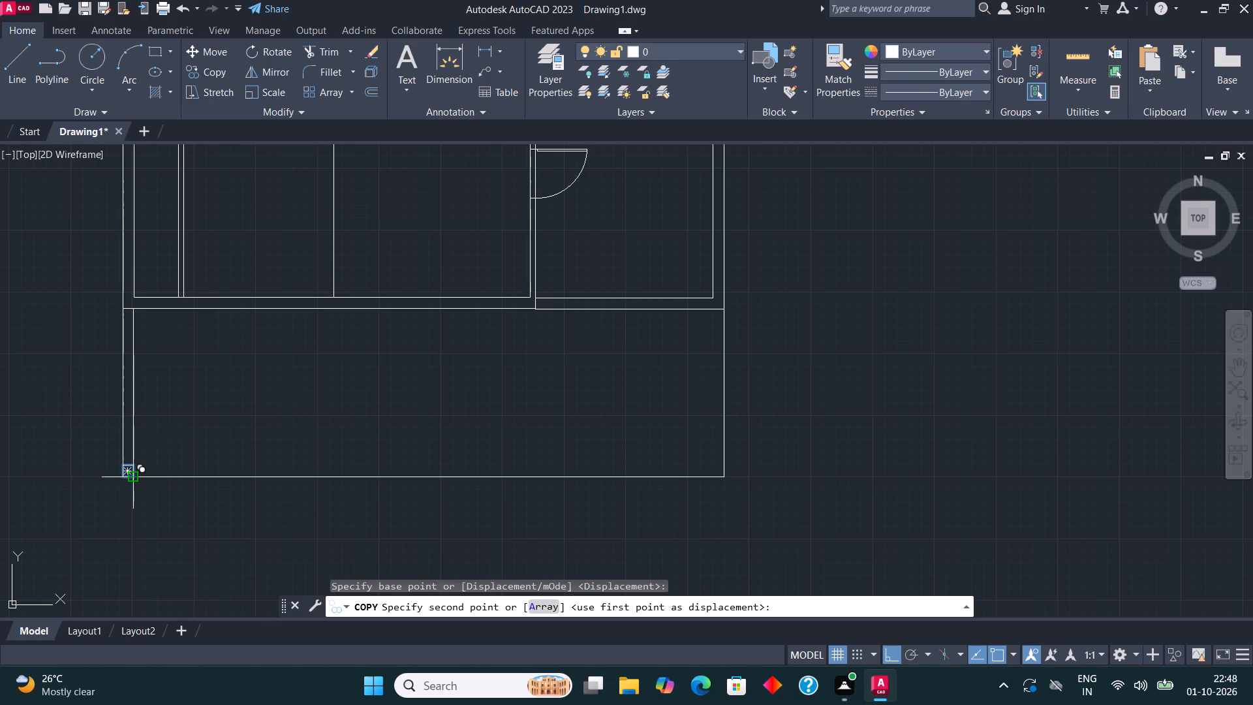
left_click(326, 487)
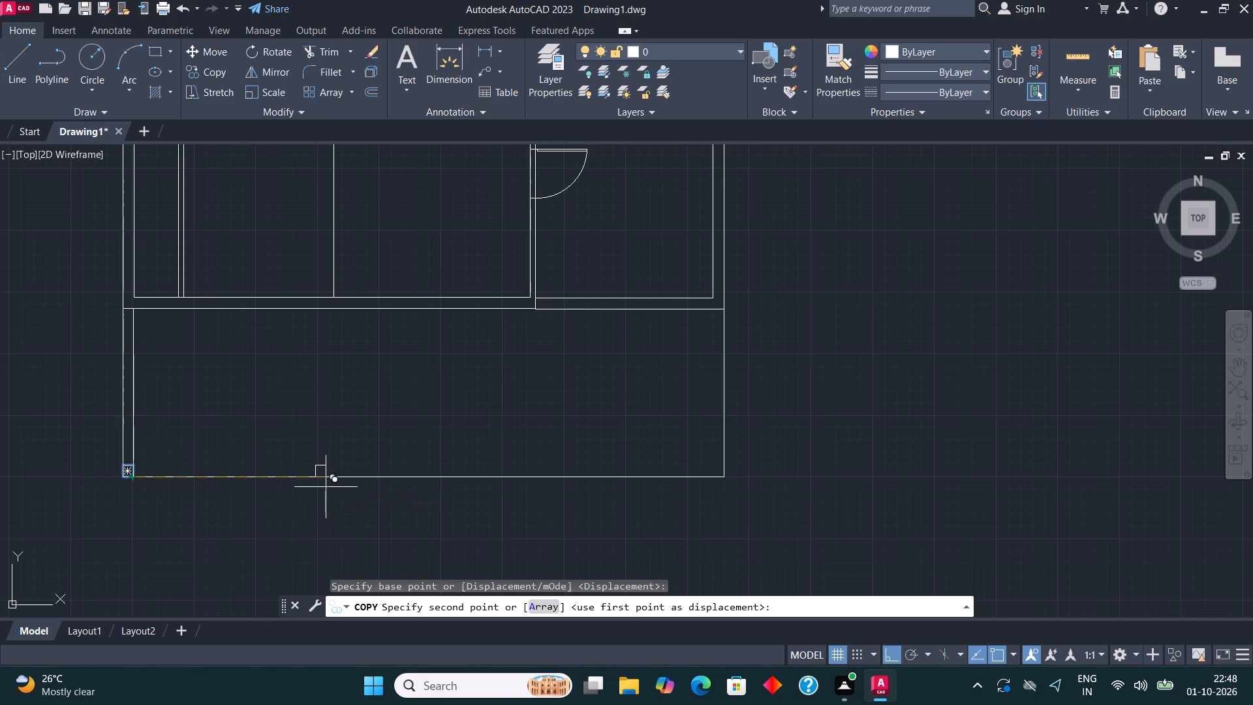
left_click(488, 480)
left_click(719, 479)
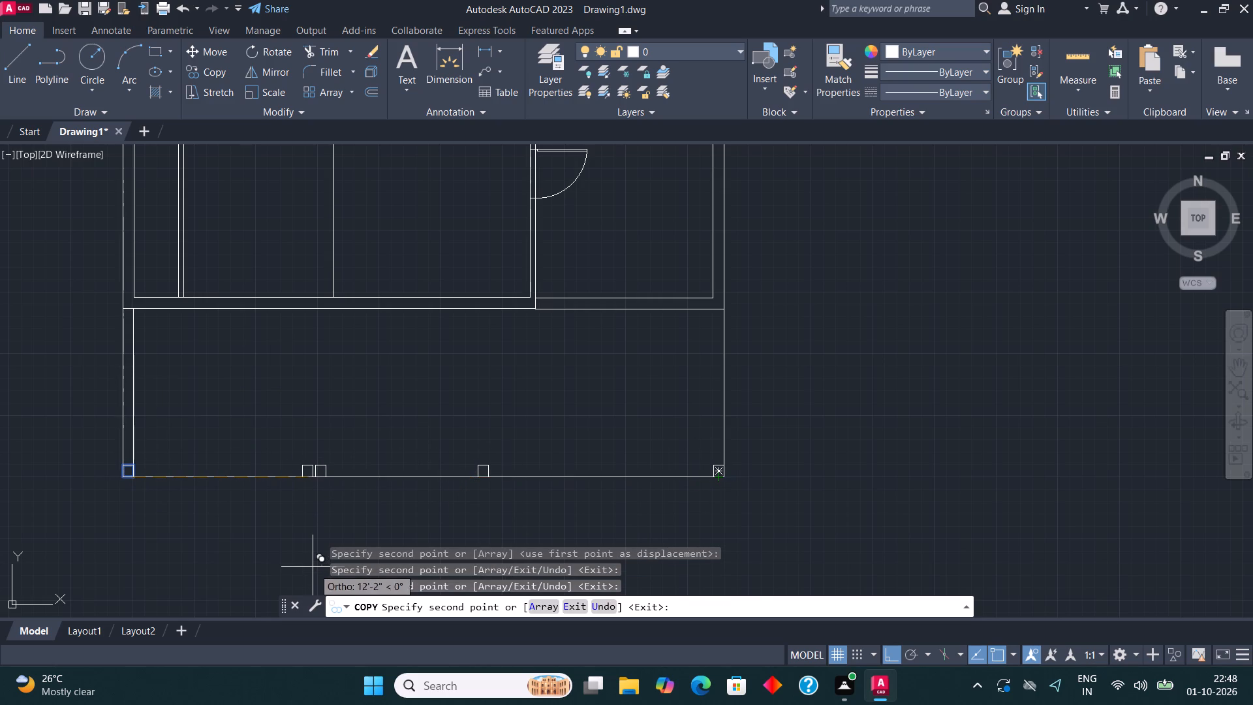
key("Escape")
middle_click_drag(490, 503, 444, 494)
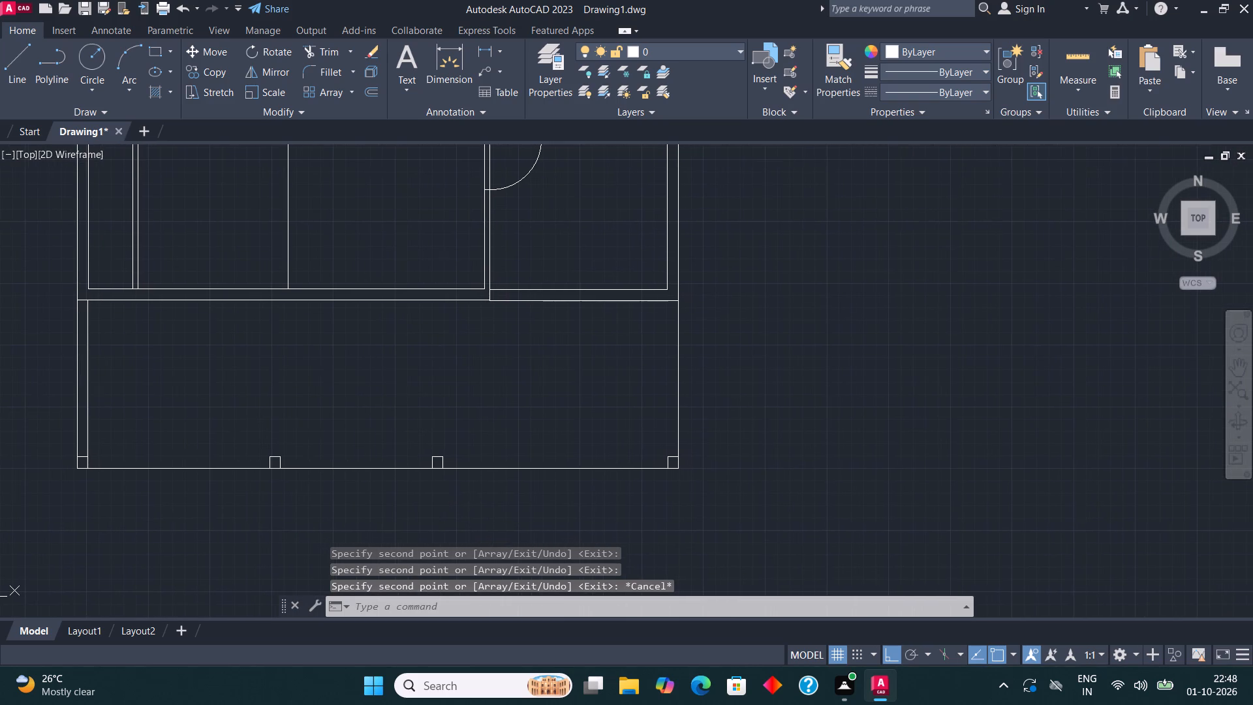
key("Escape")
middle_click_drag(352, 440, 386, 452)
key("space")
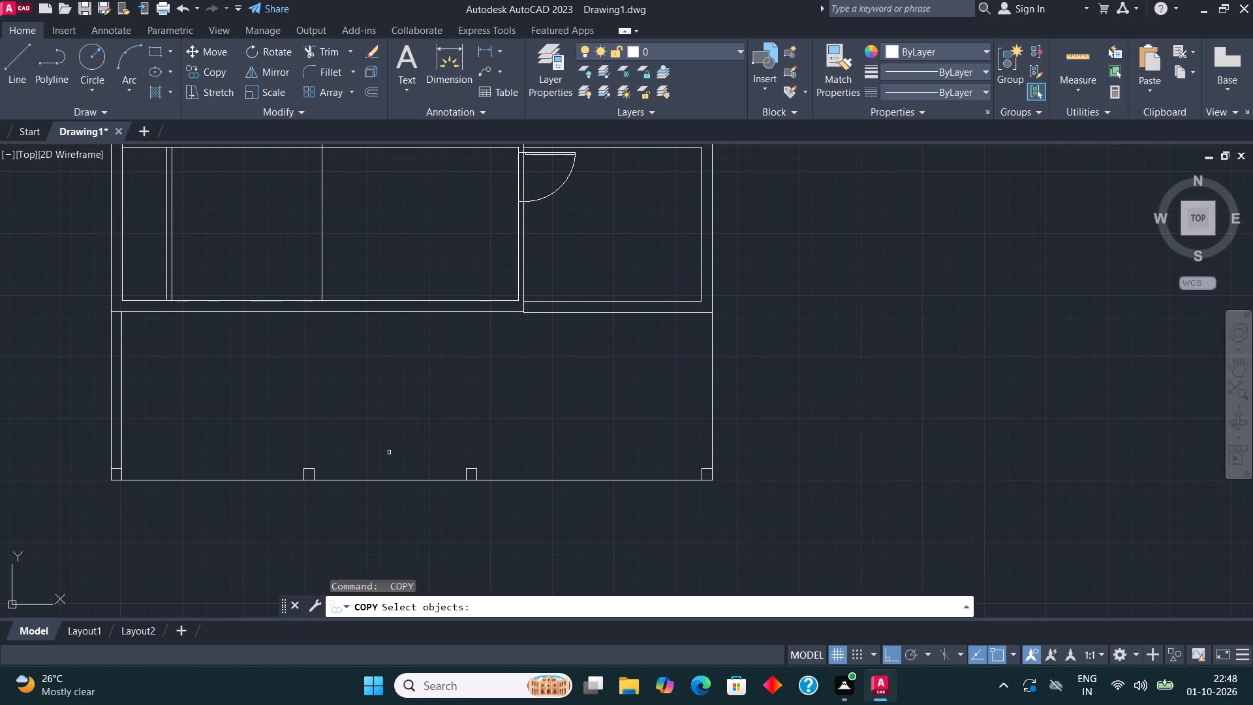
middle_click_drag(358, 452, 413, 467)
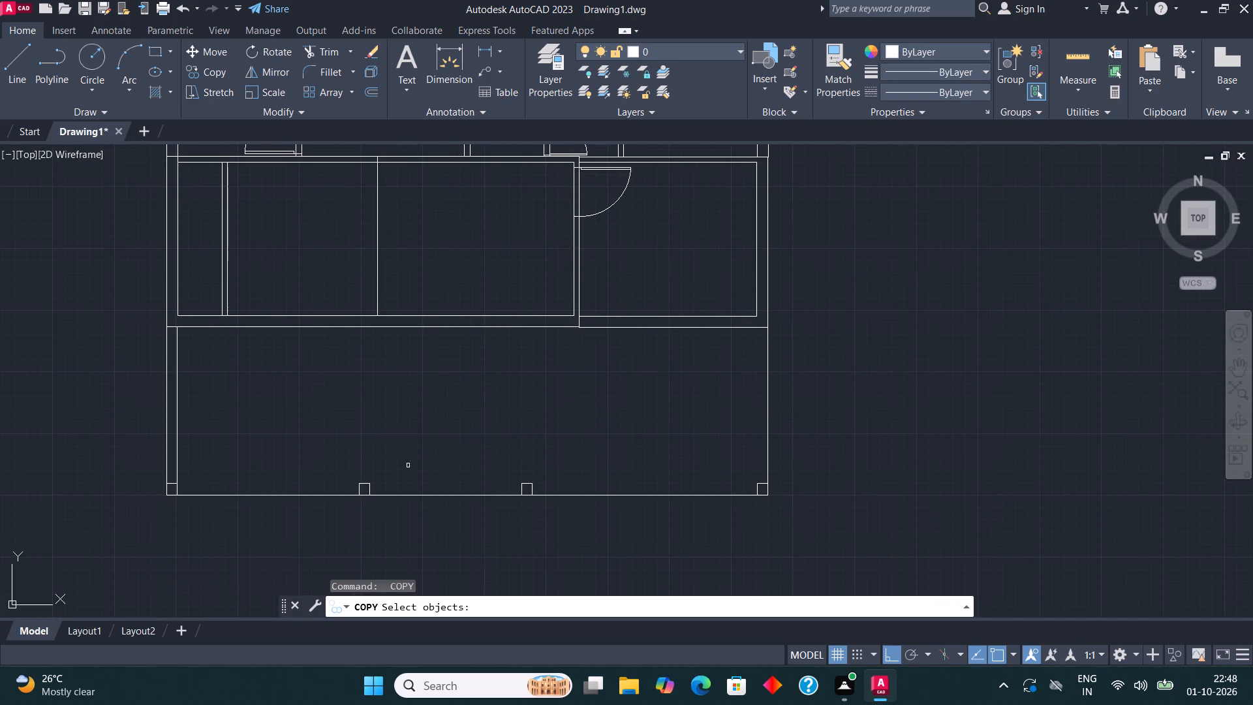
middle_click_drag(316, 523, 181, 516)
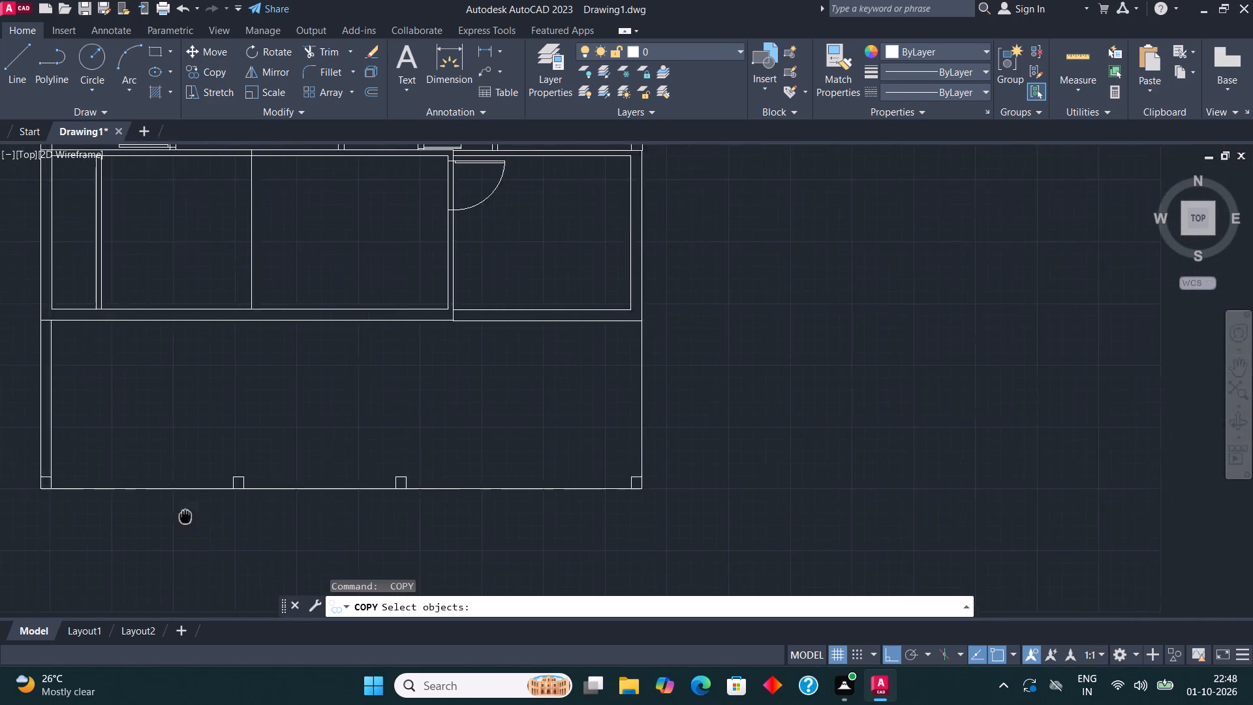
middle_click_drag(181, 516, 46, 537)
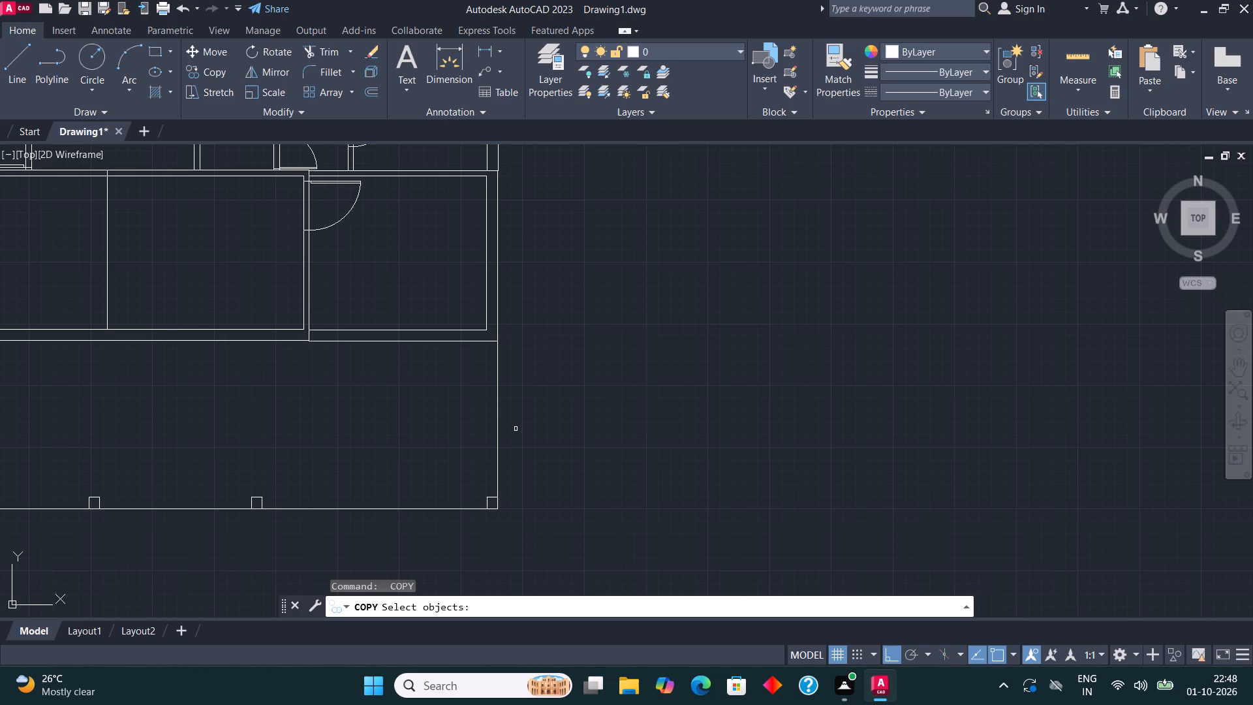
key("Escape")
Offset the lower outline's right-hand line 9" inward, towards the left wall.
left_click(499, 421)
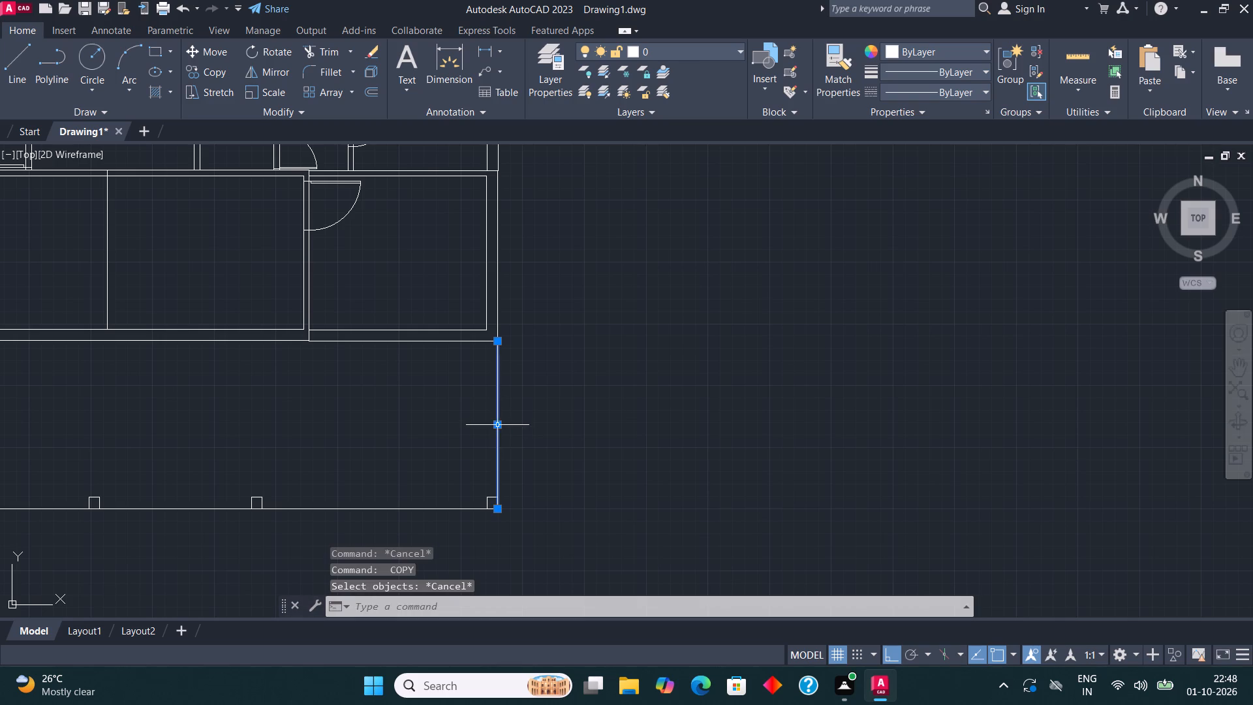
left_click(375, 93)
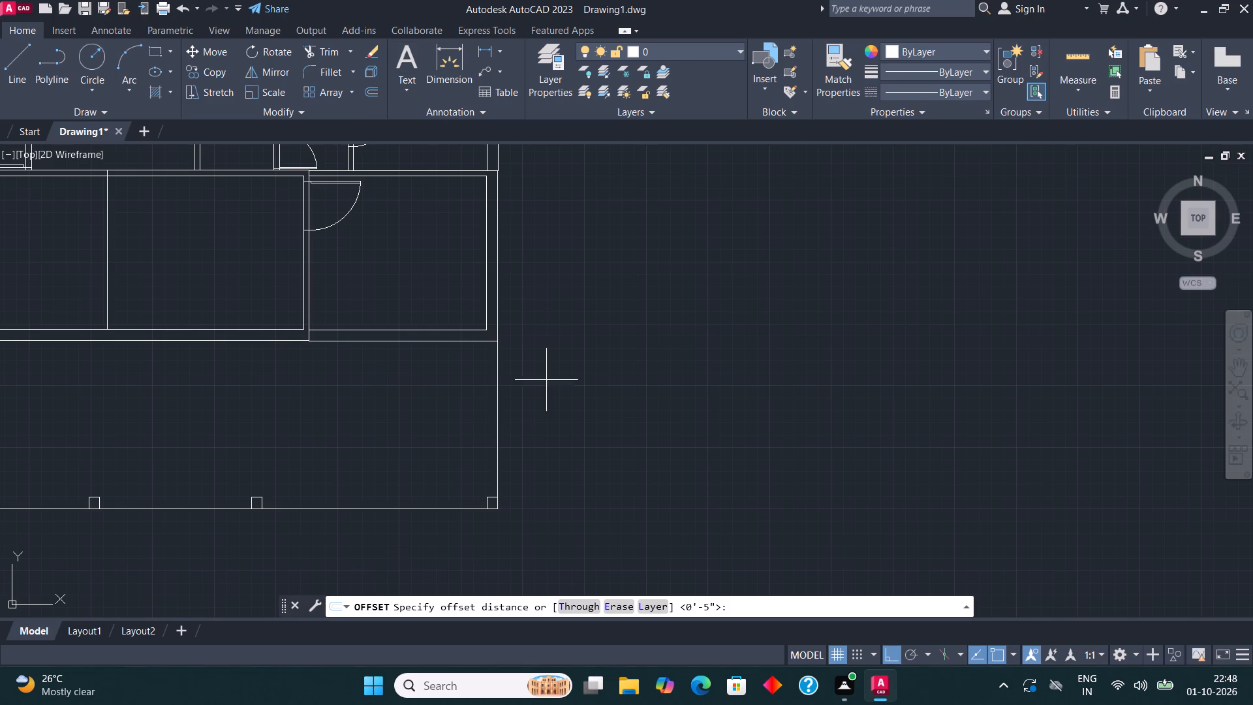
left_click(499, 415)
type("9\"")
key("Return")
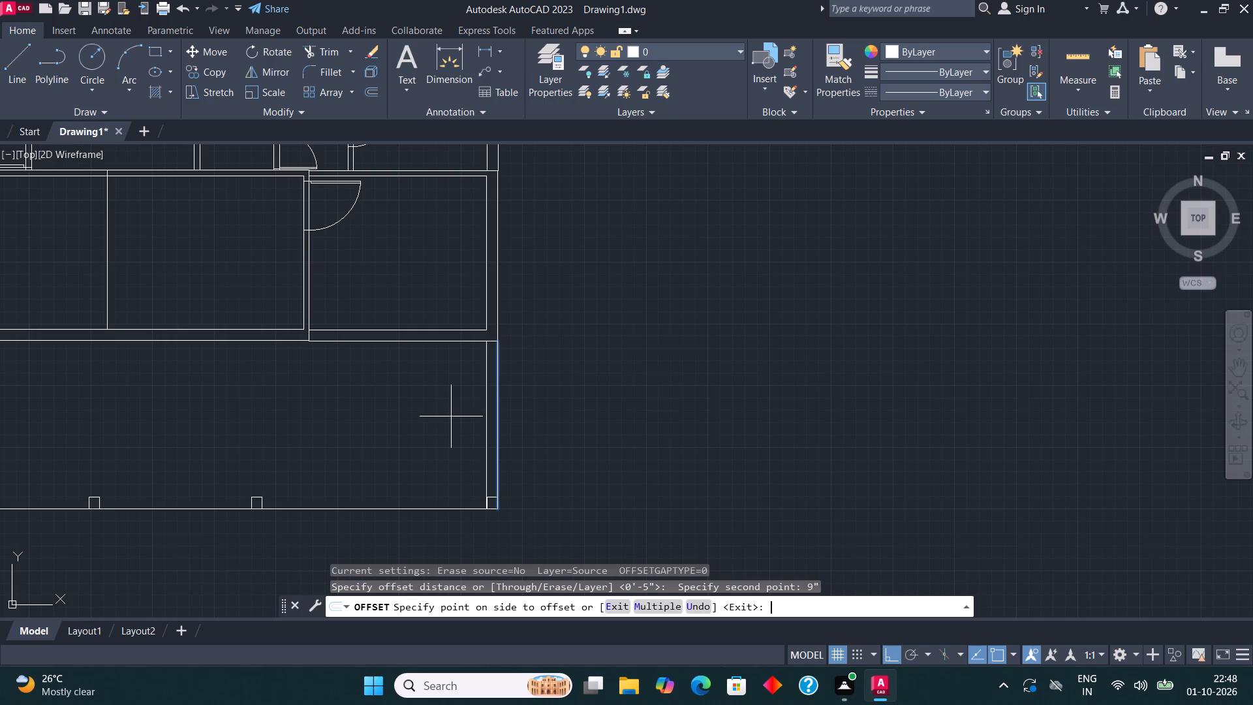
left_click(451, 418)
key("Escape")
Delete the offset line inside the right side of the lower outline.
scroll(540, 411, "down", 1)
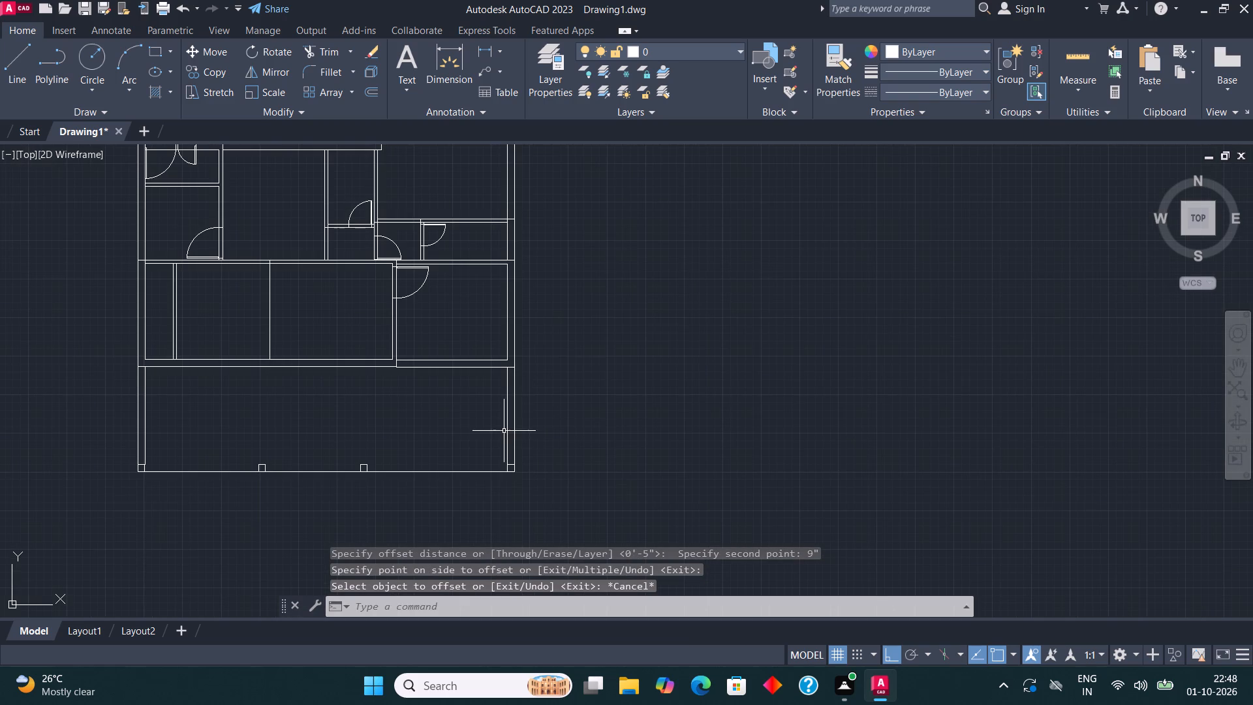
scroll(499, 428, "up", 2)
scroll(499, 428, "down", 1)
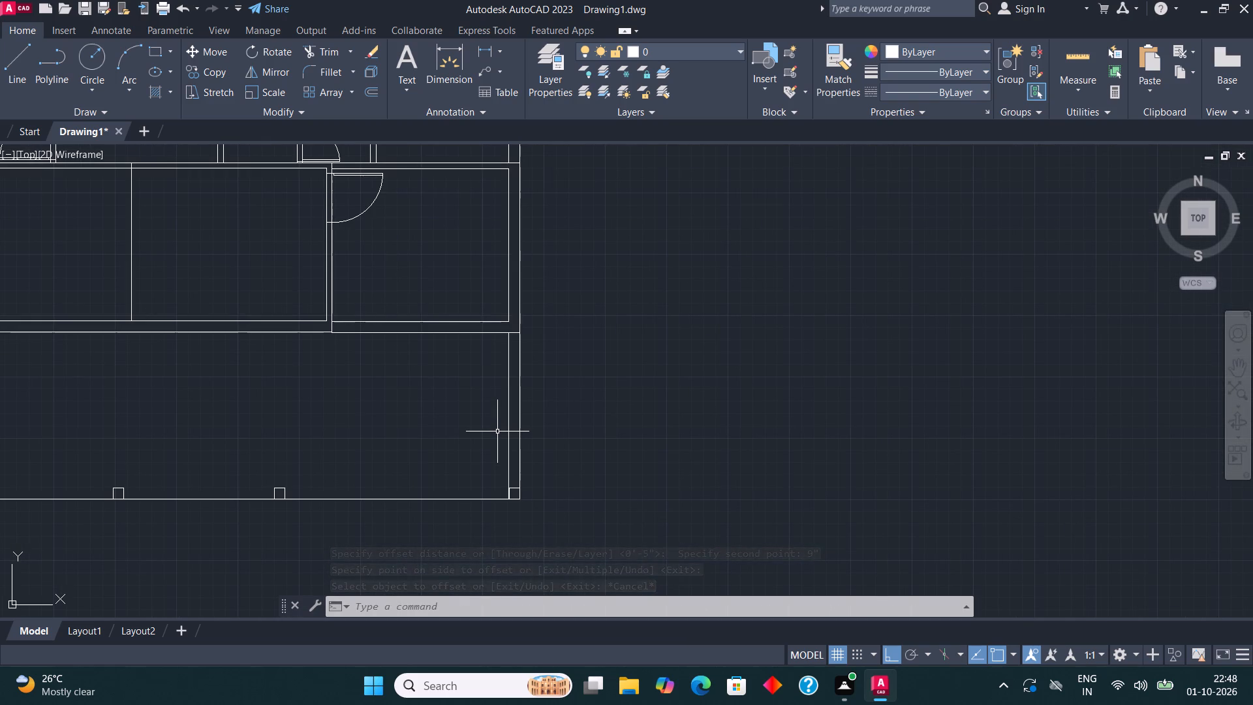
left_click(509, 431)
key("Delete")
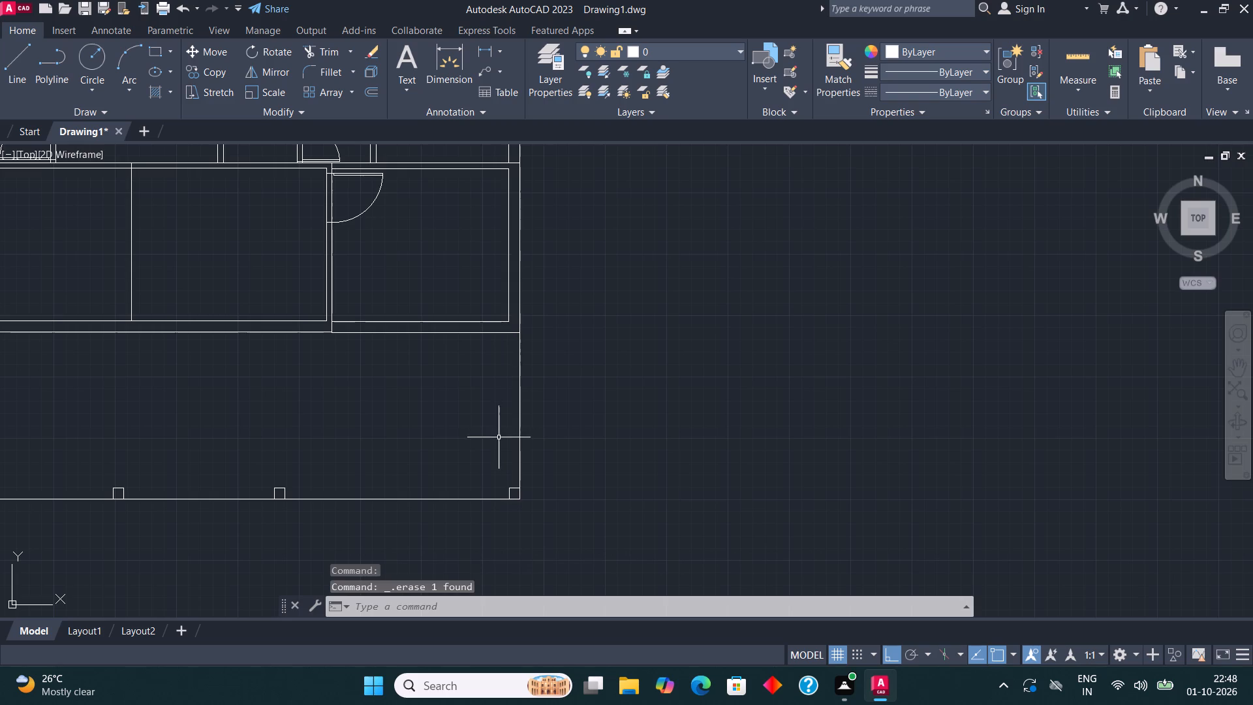
Start a line from a point outside the building's left wall, slightly above the level of its bottom wall.
middle_click_drag(604, 458, 859, 441)
middle_click_drag(589, 322, 597, 260)
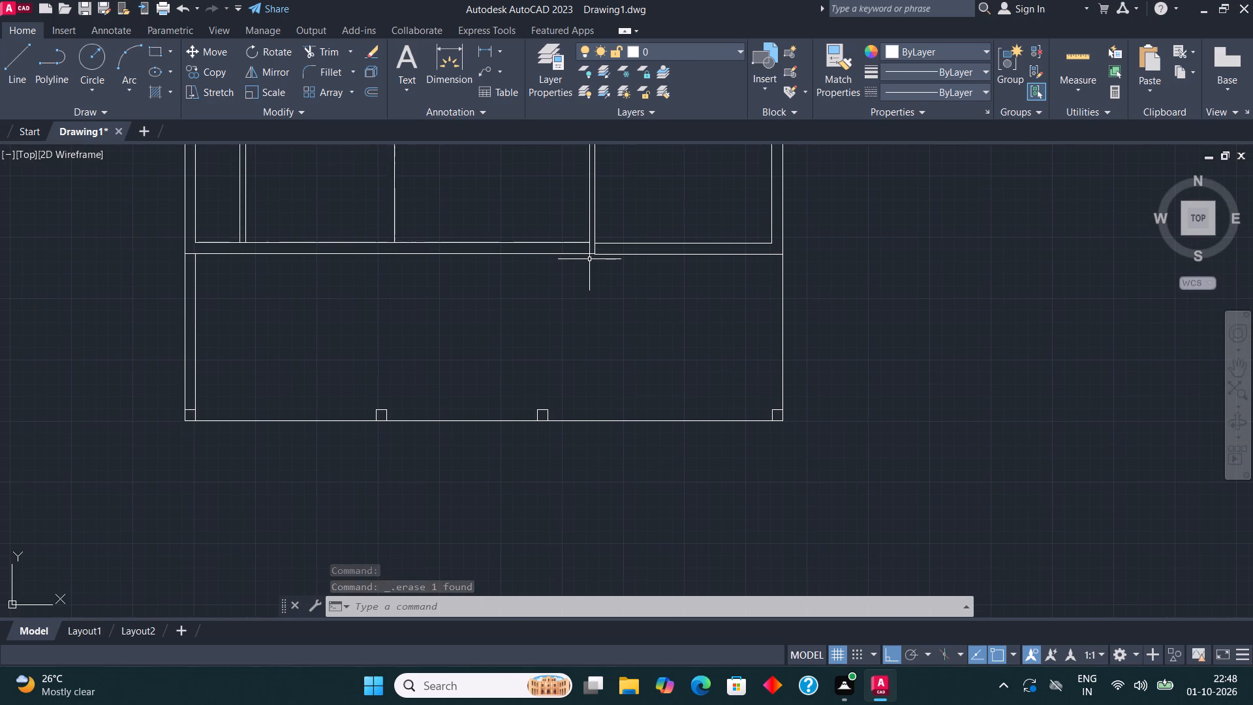
middle_click_drag(572, 262, 659, 390)
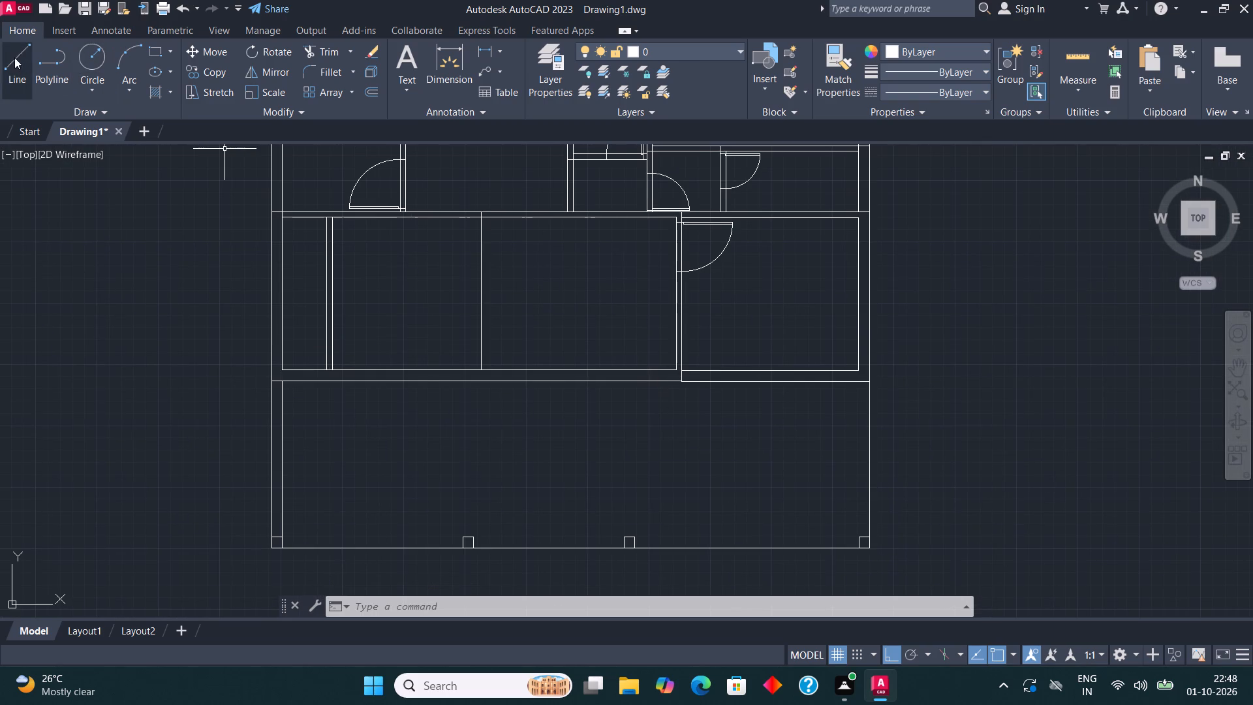
left_click(14, 57)
scroll(587, 435, "down", 1)
left_click(252, 381)
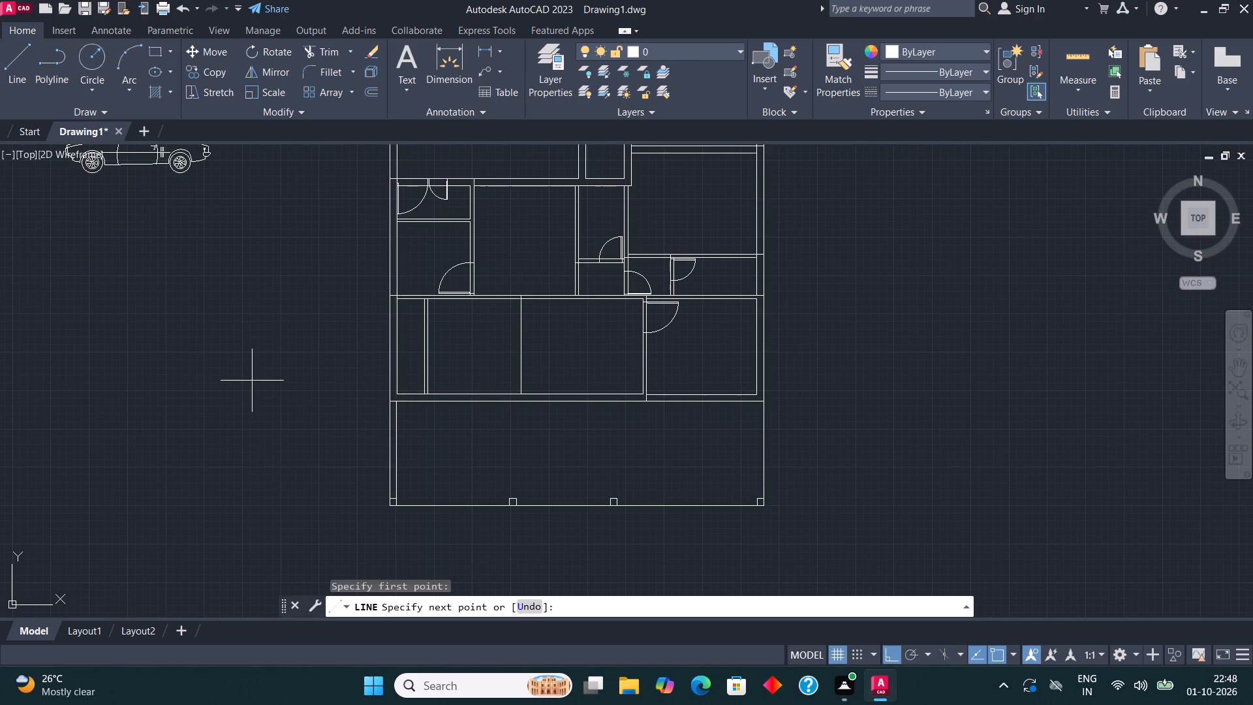
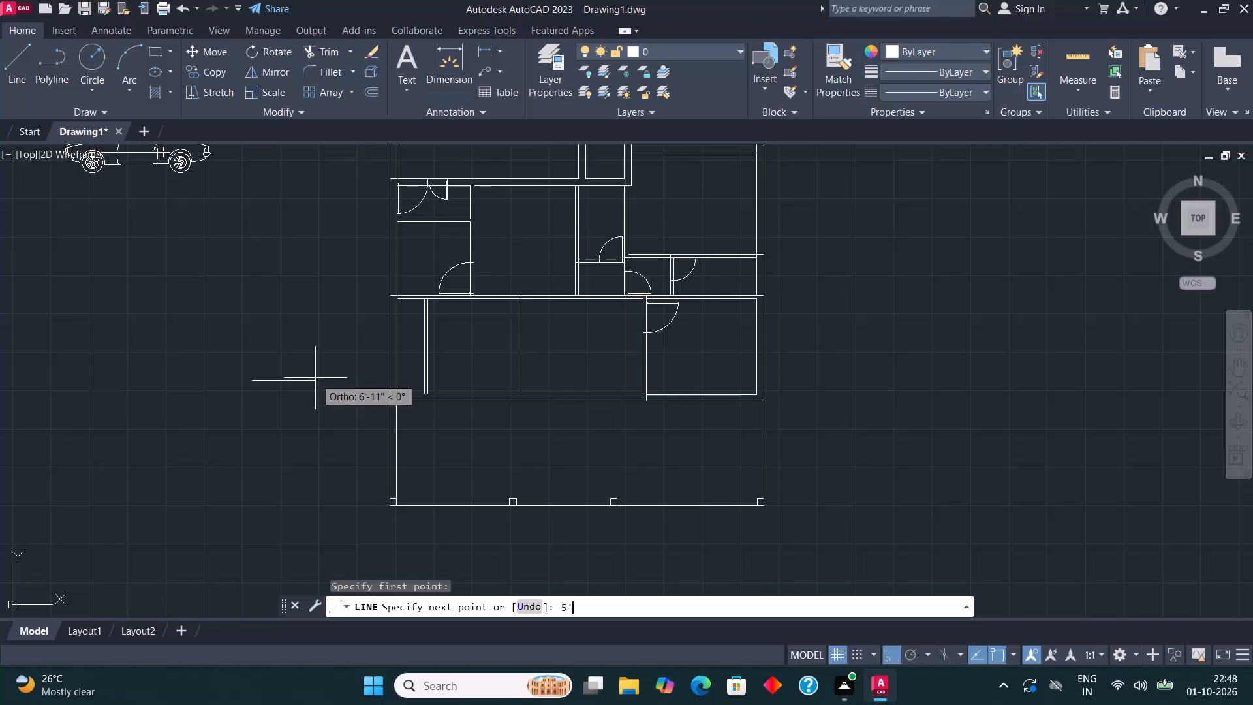
Draw a closed upright rectangle from lines, 5' wide, in the empty space west of the floor plan.
key("Return")
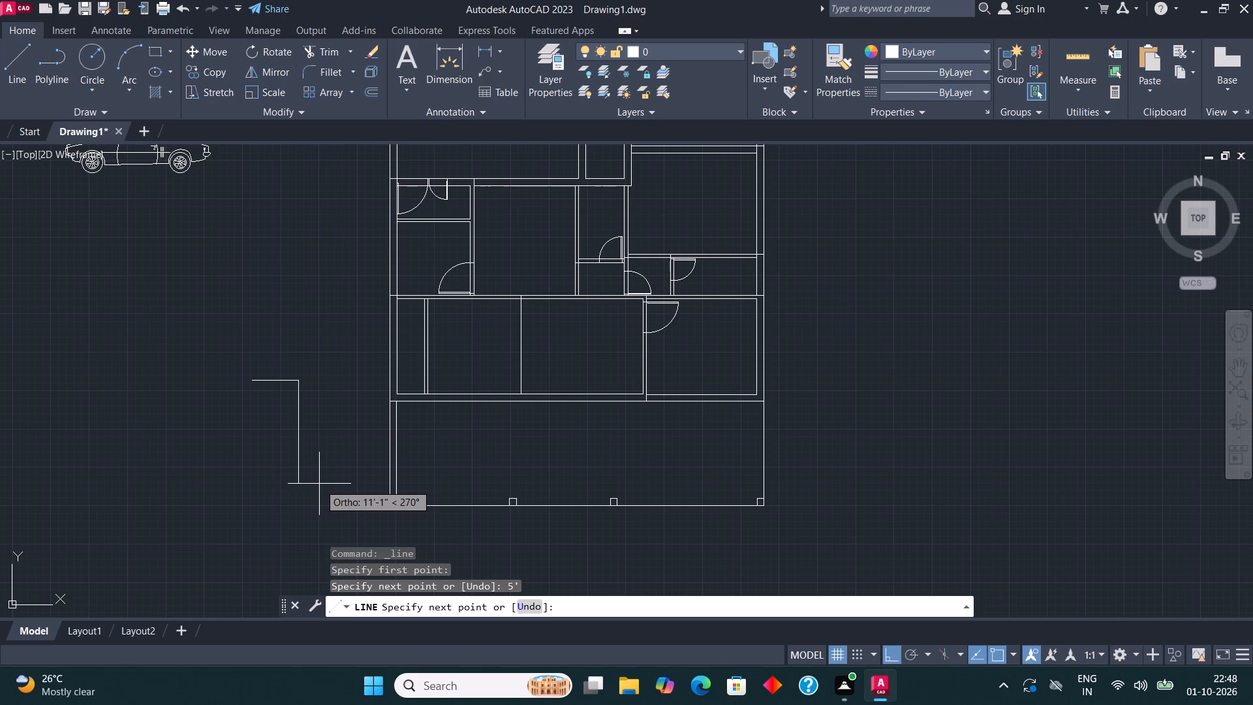
key("Escape")
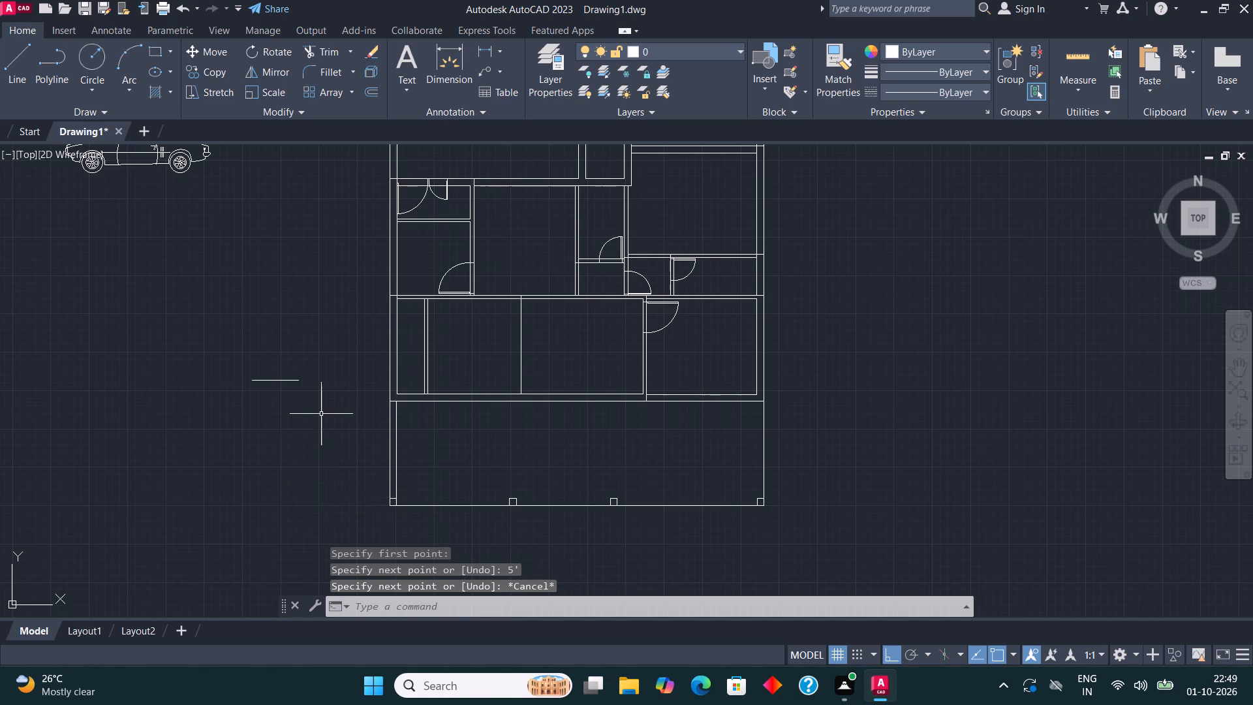
scroll(322, 413, "up", 3)
scroll(491, 406, "down", 2)
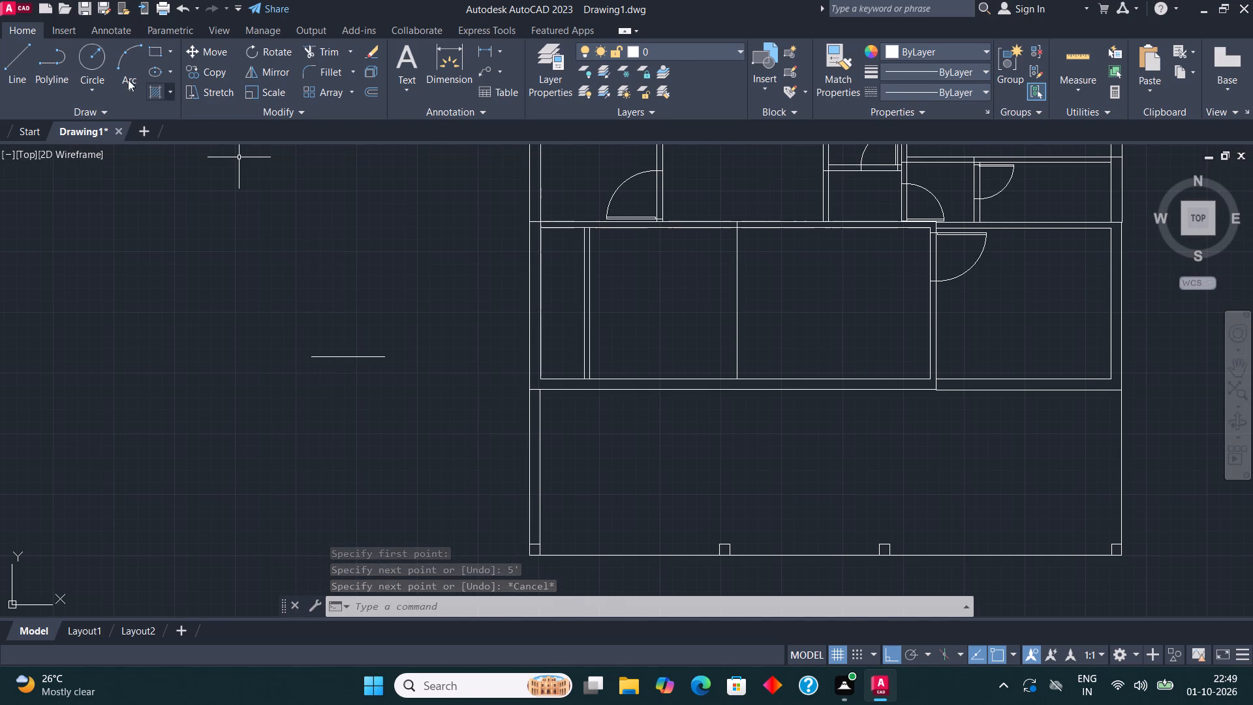
left_click(28, 61)
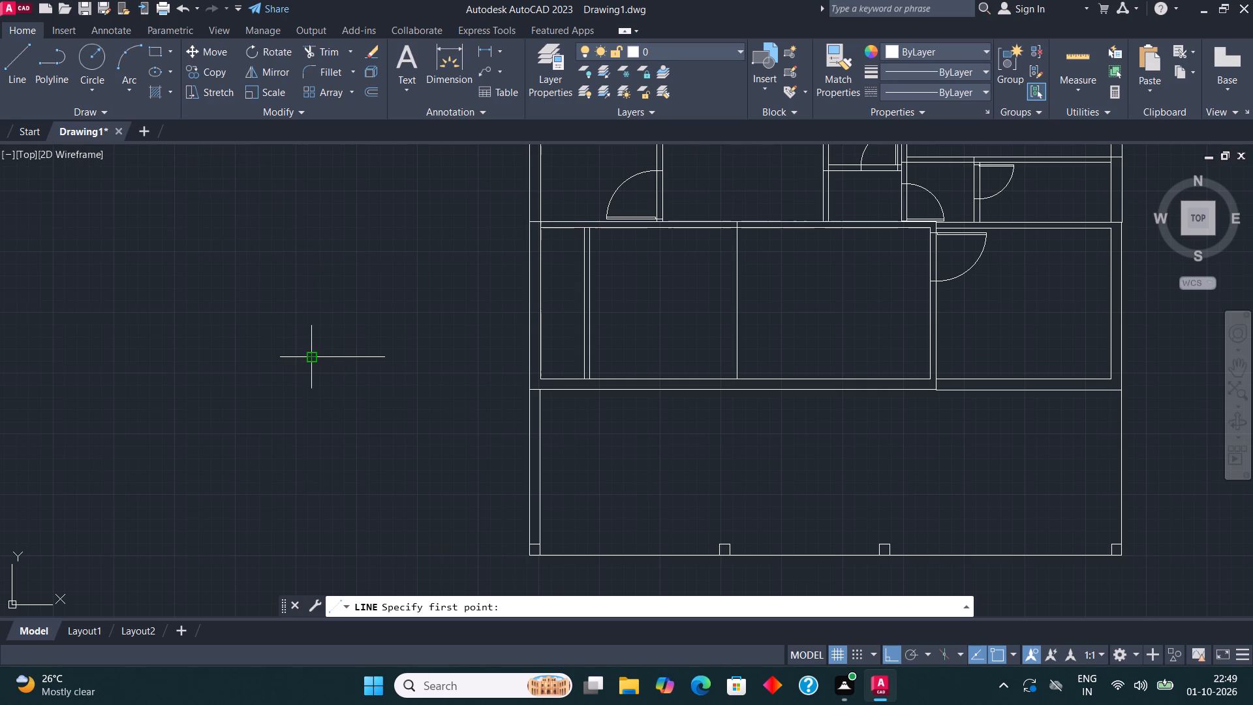
left_click(311, 356)
left_click(312, 477)
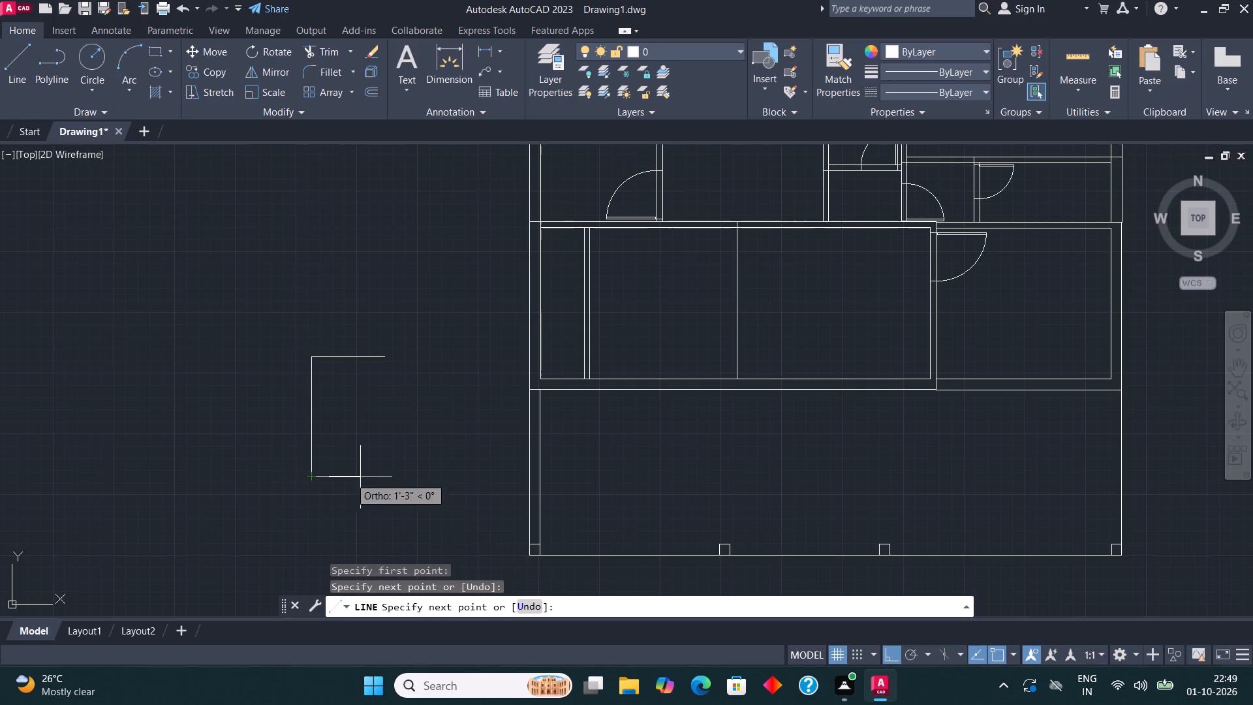
left_click(388, 440)
left_click(386, 360)
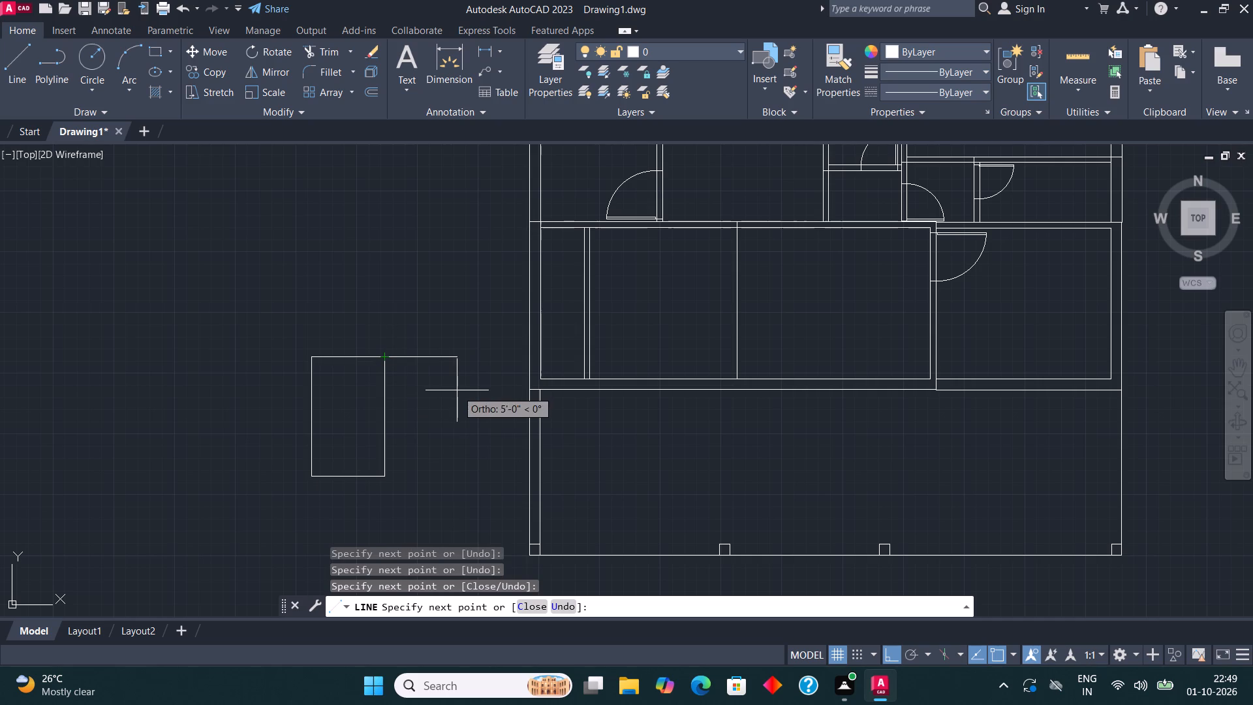
key("Escape")
Copy the rectangle four times, spacing the copies in a row across the open strip at the south end of the plan.
left_click_drag(388, 516, 377, 485)
left_click(264, 305)
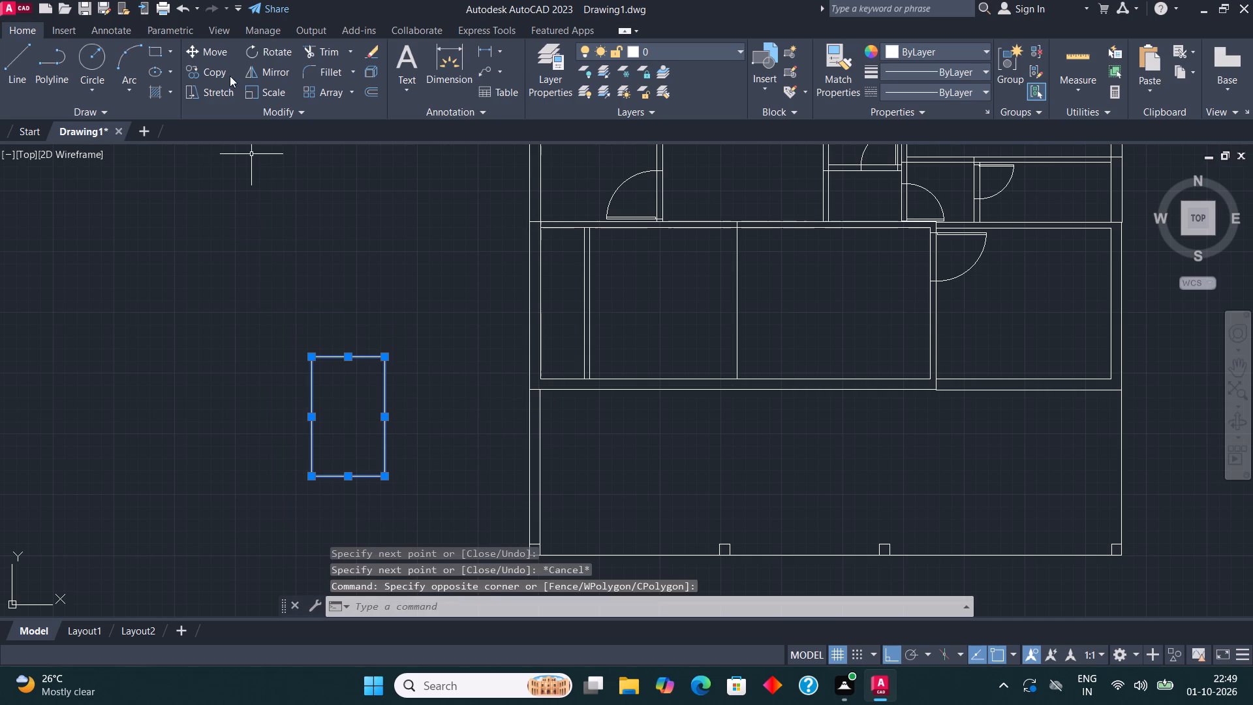
left_click(211, 75)
left_click(332, 430)
scroll(350, 450, "down", 1)
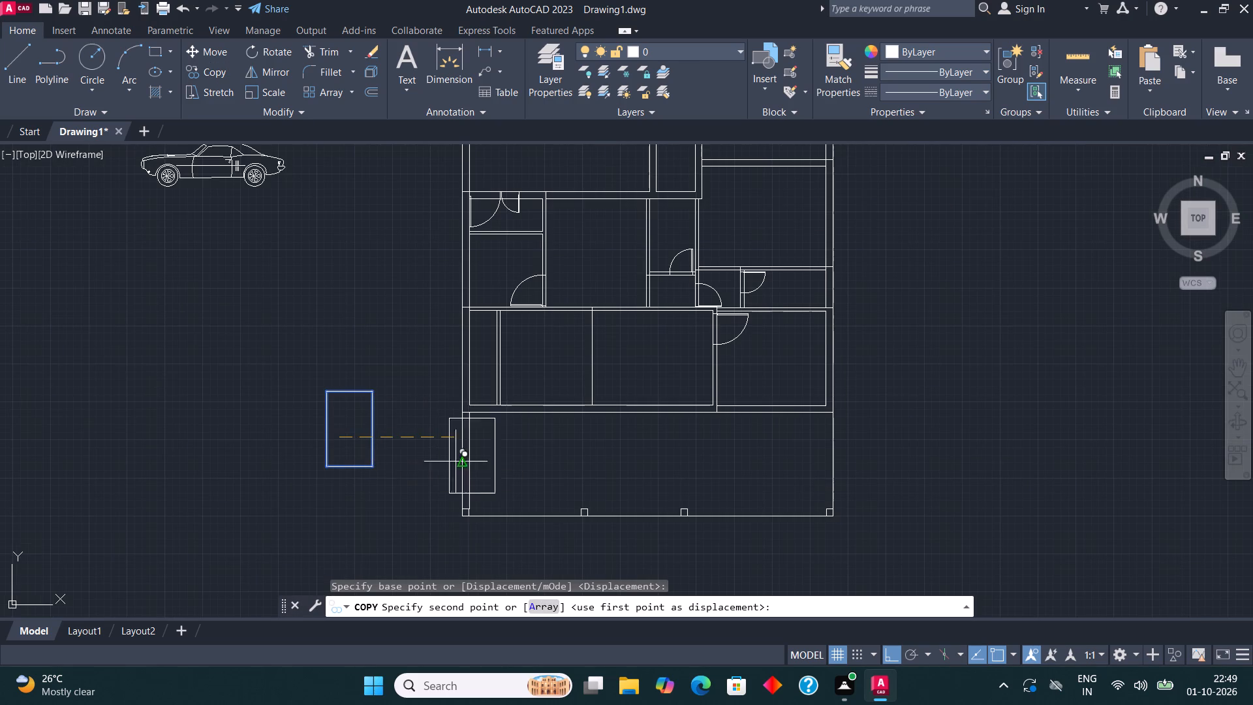
key("F8")
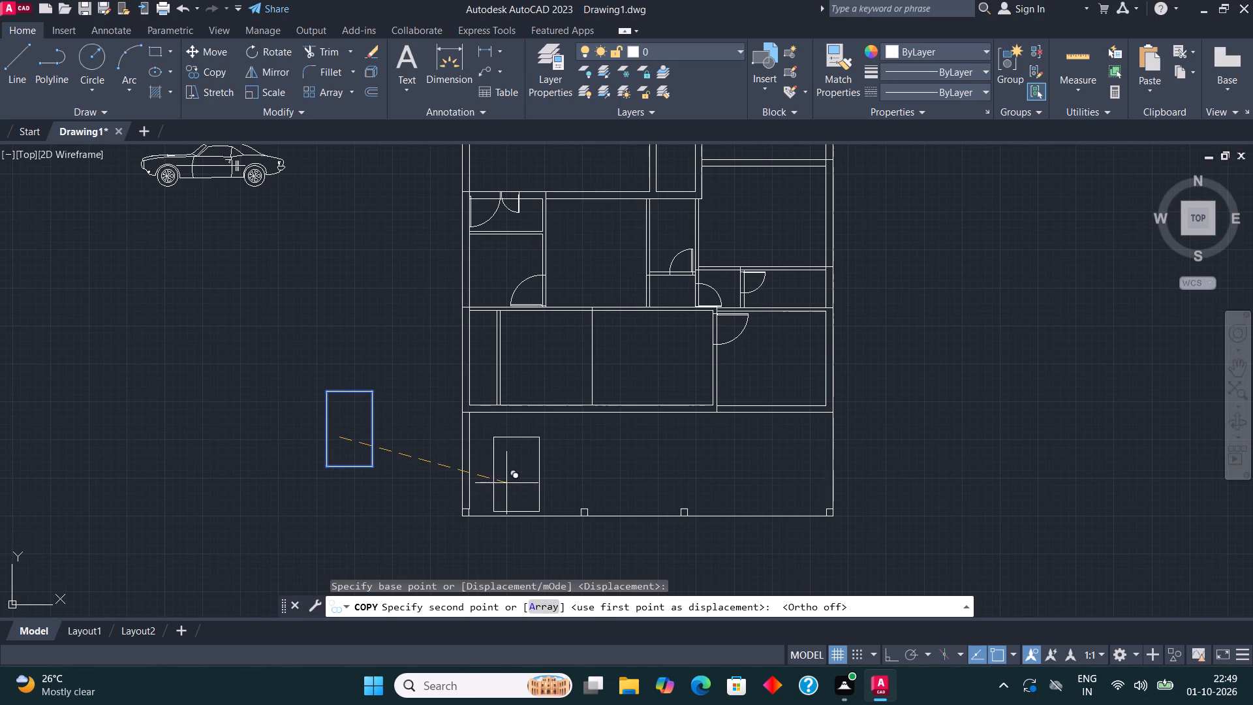
scroll(506, 482, "up", 1)
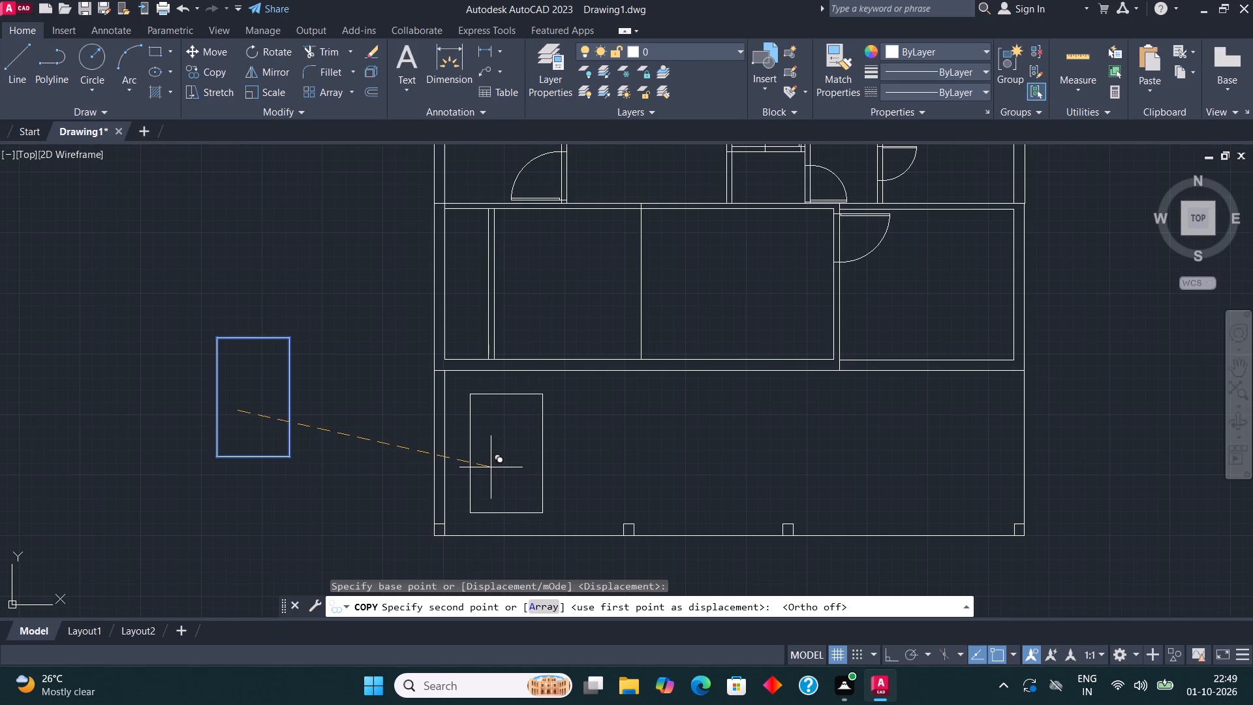
left_click(495, 465)
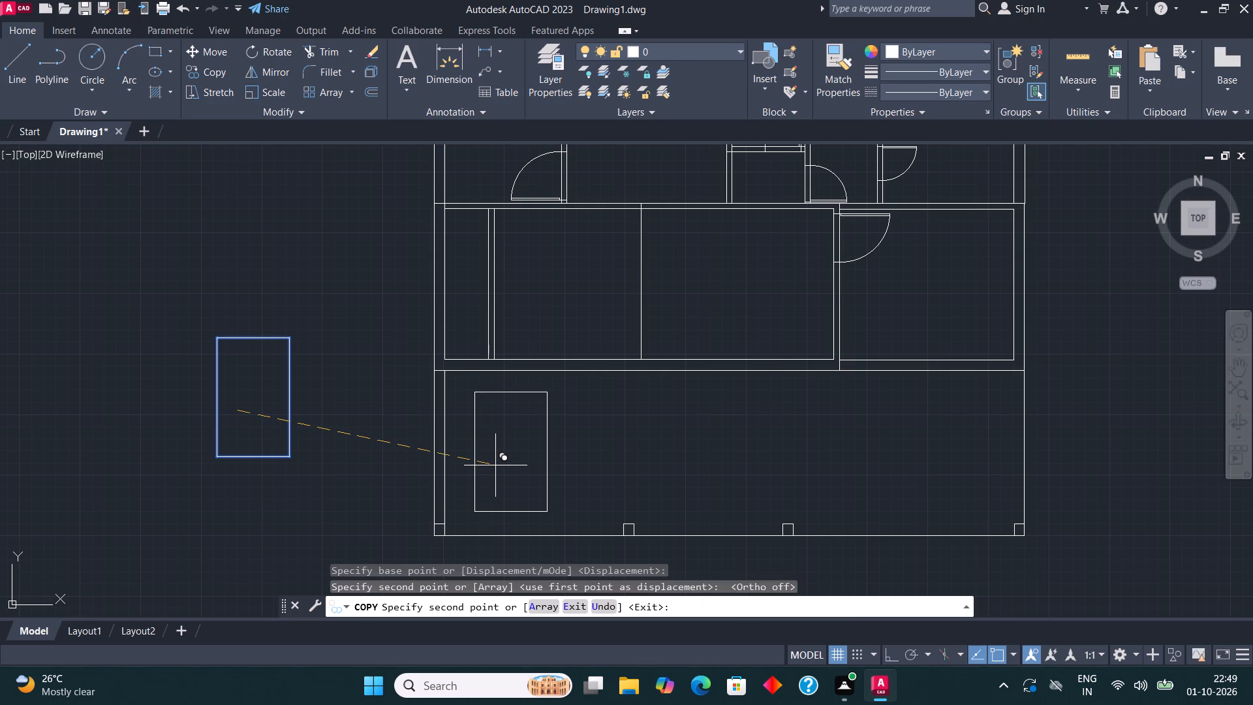
left_click(687, 465)
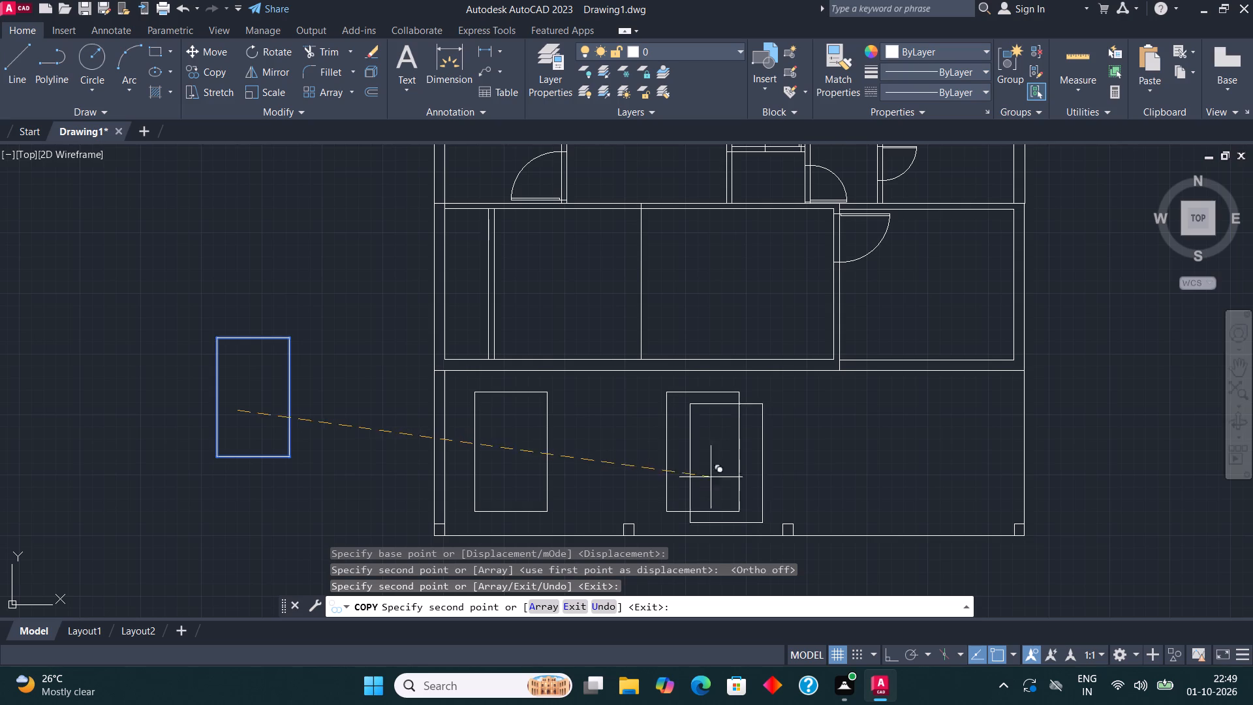
left_click(841, 468)
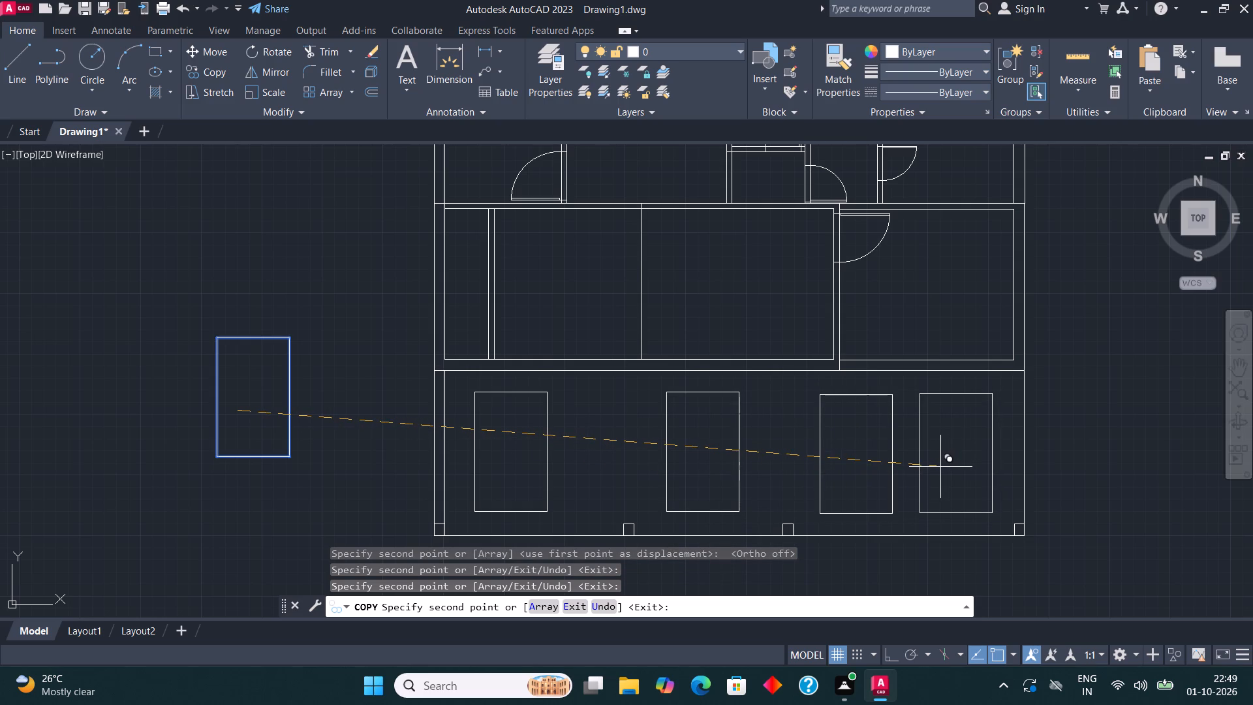
left_click(940, 467)
key("Escape")
Move the westernmost rectangle in the south strip a short distance east, closer to its neighbour.
scroll(702, 446, "down", 2)
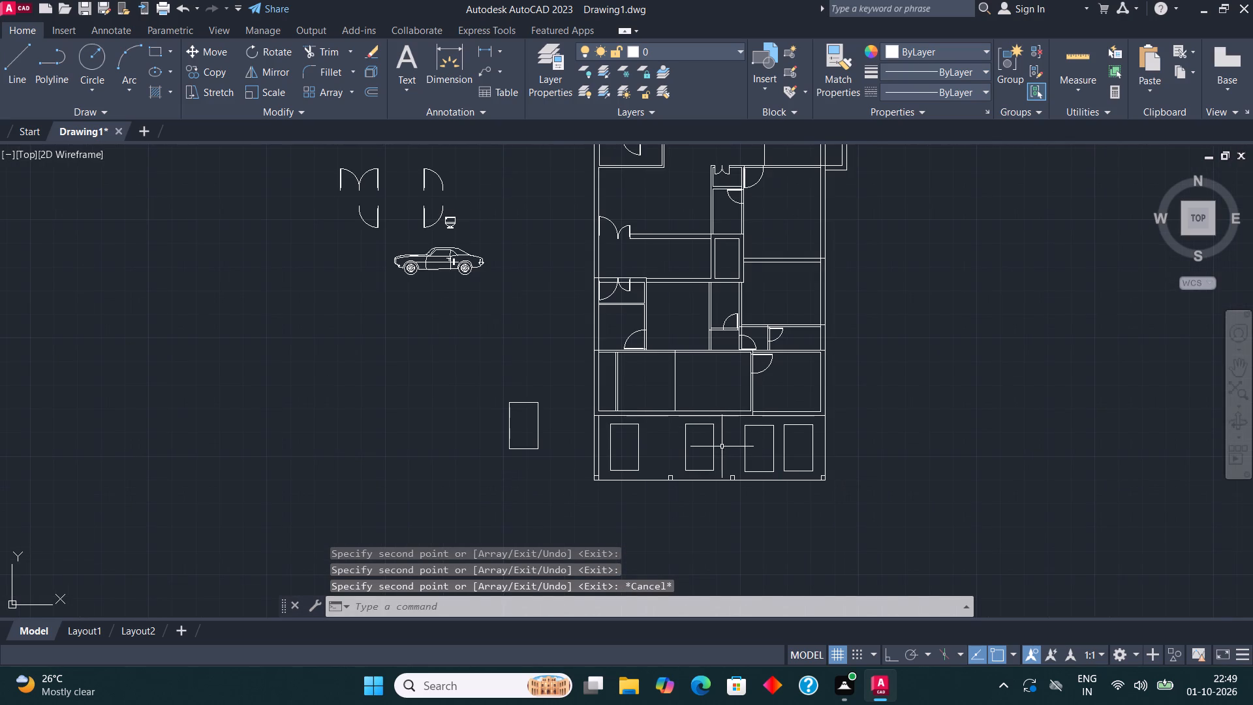
middle_click_drag(752, 399, 670, 396)
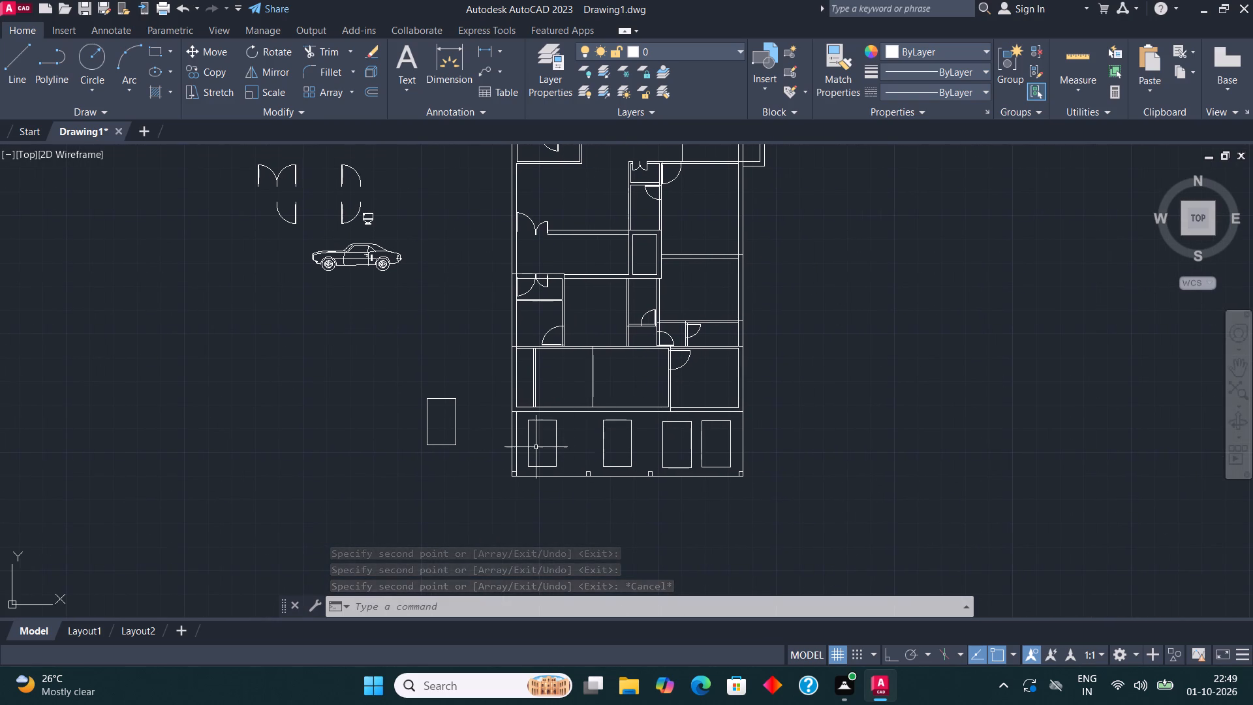
scroll(581, 451, "up", 1)
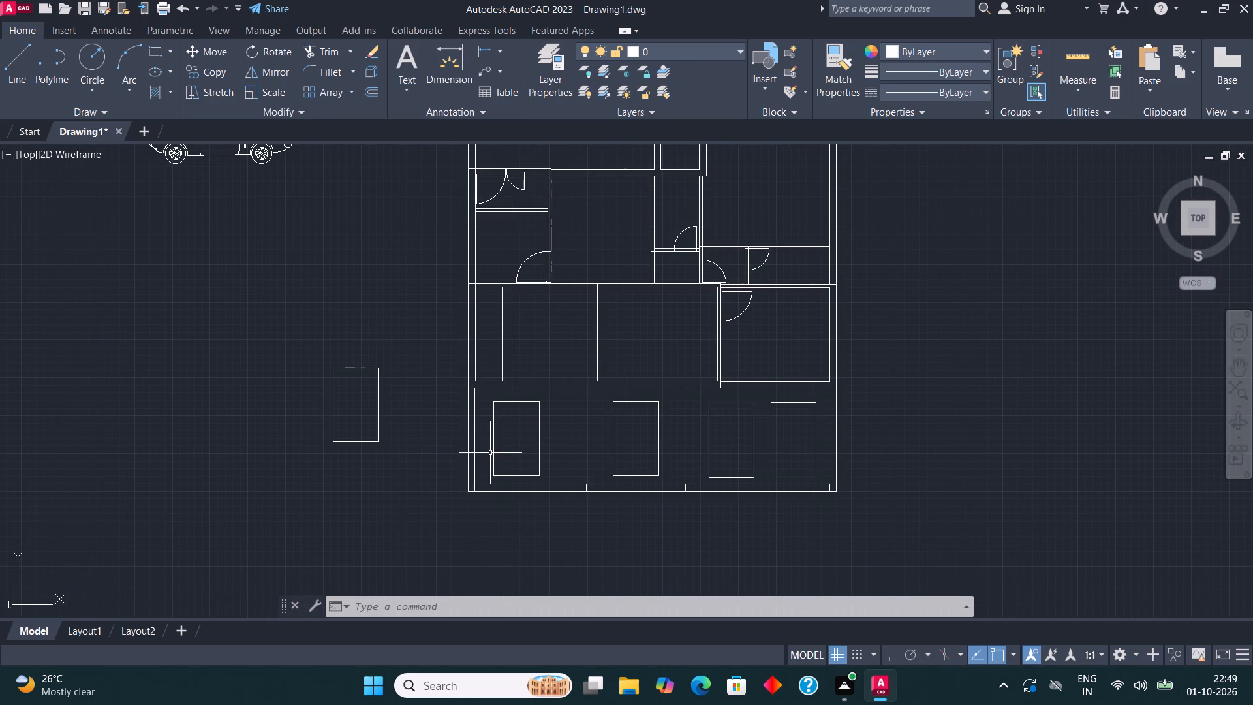
left_click(495, 456)
scroll(570, 446, "up", 2)
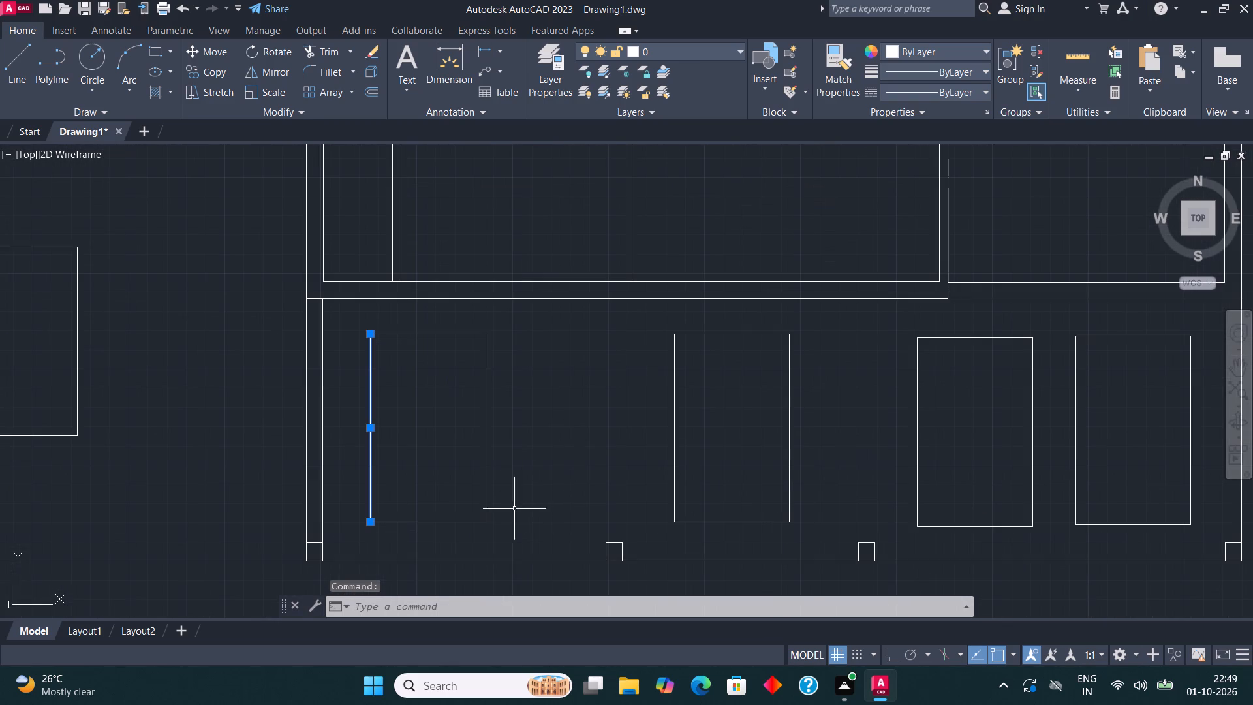
left_click(489, 528)
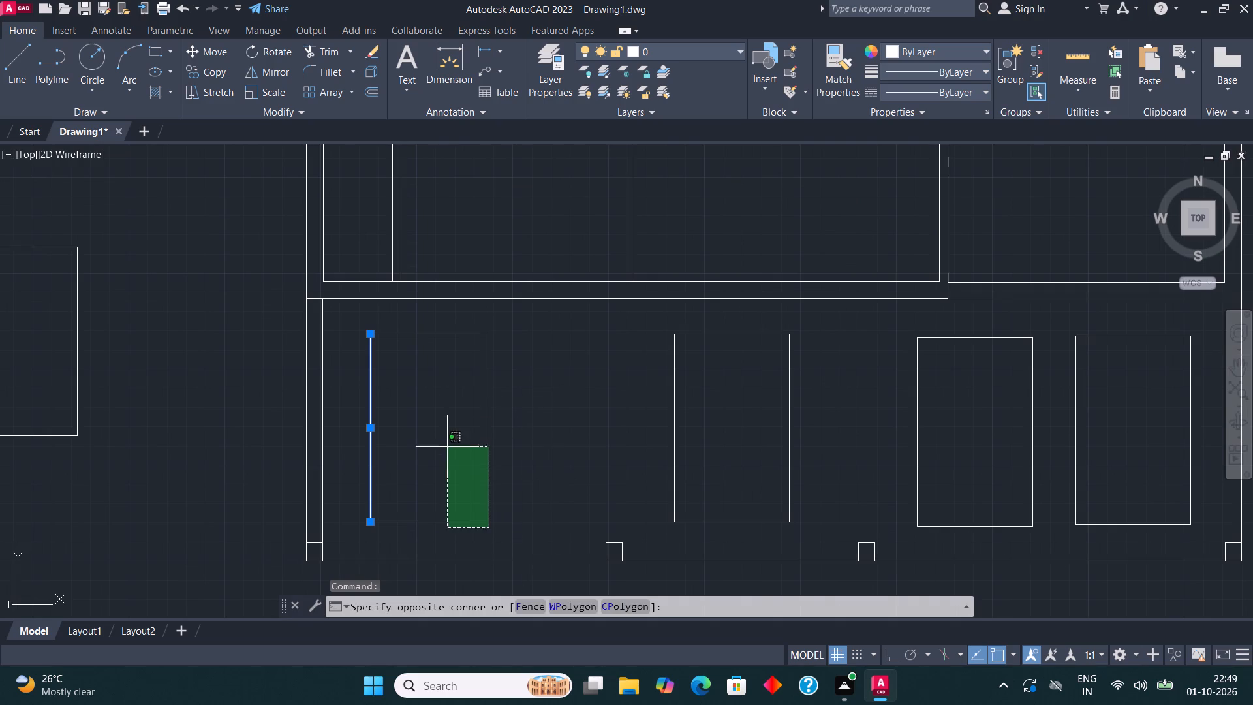
left_click(420, 332)
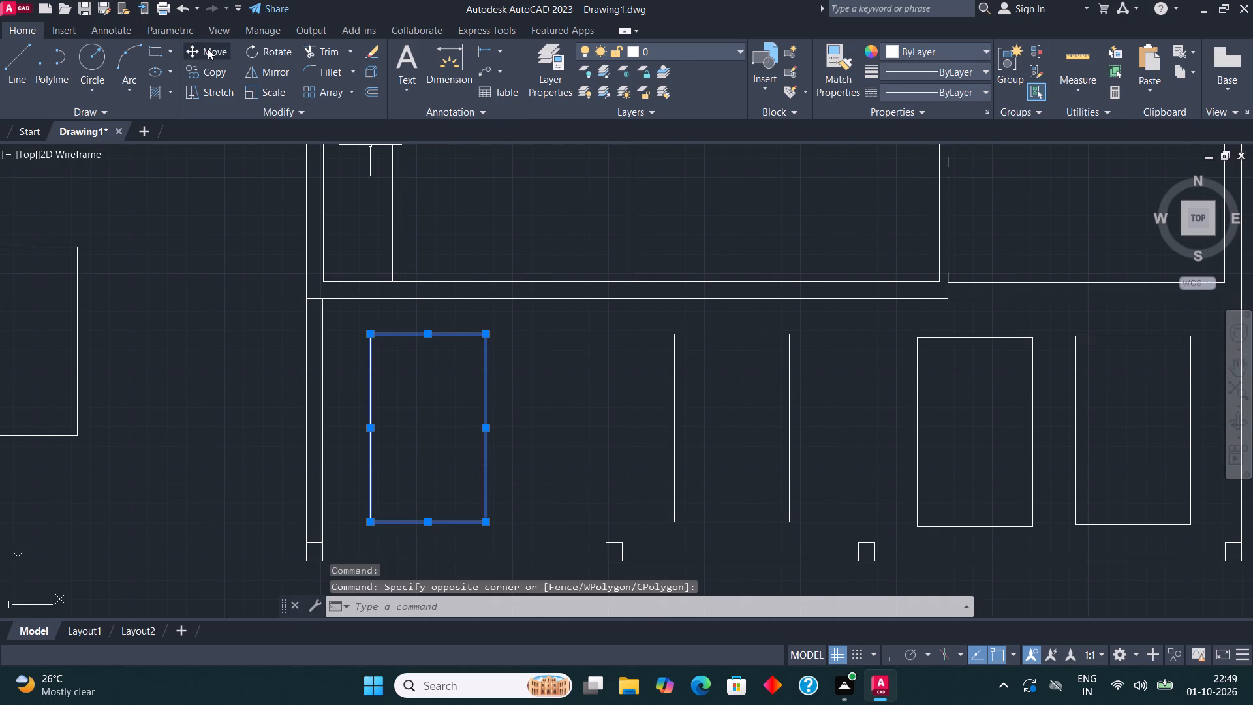
left_click(208, 48)
left_click(428, 415)
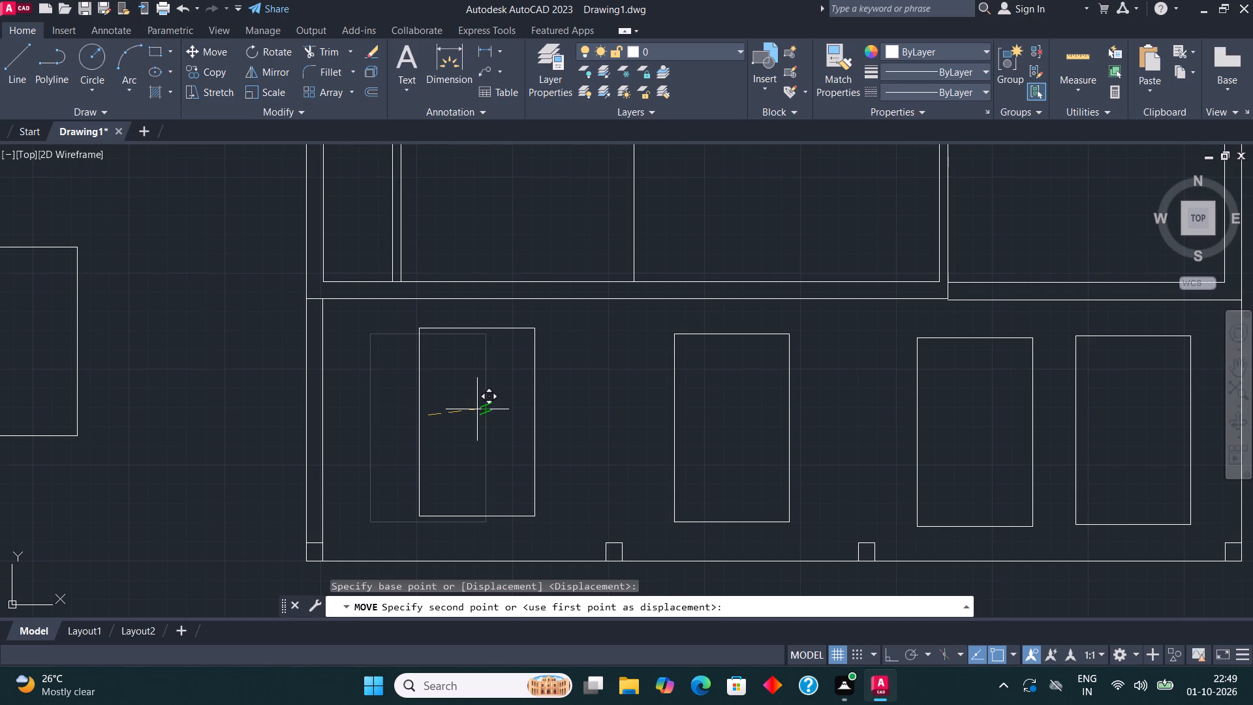
left_click(487, 418)
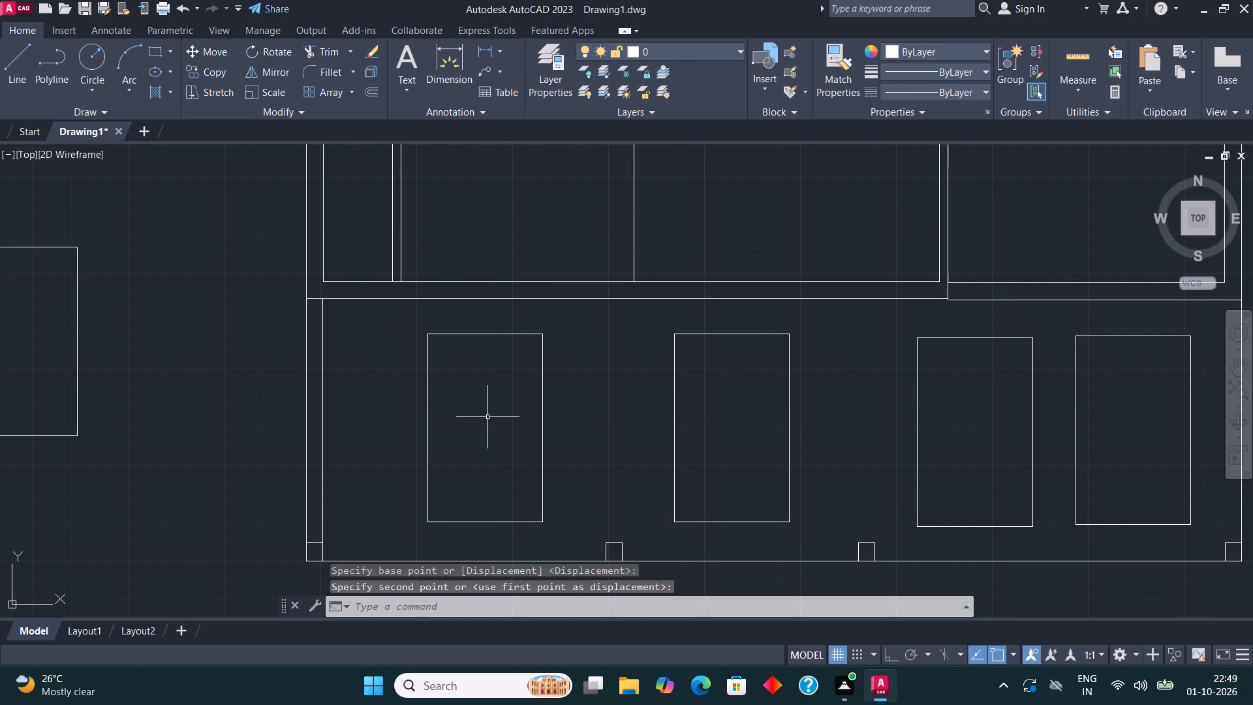
key("Escape")
Switch the car block west of the plan to its Sports Car (Top) view.
scroll(343, 467, "down", 2)
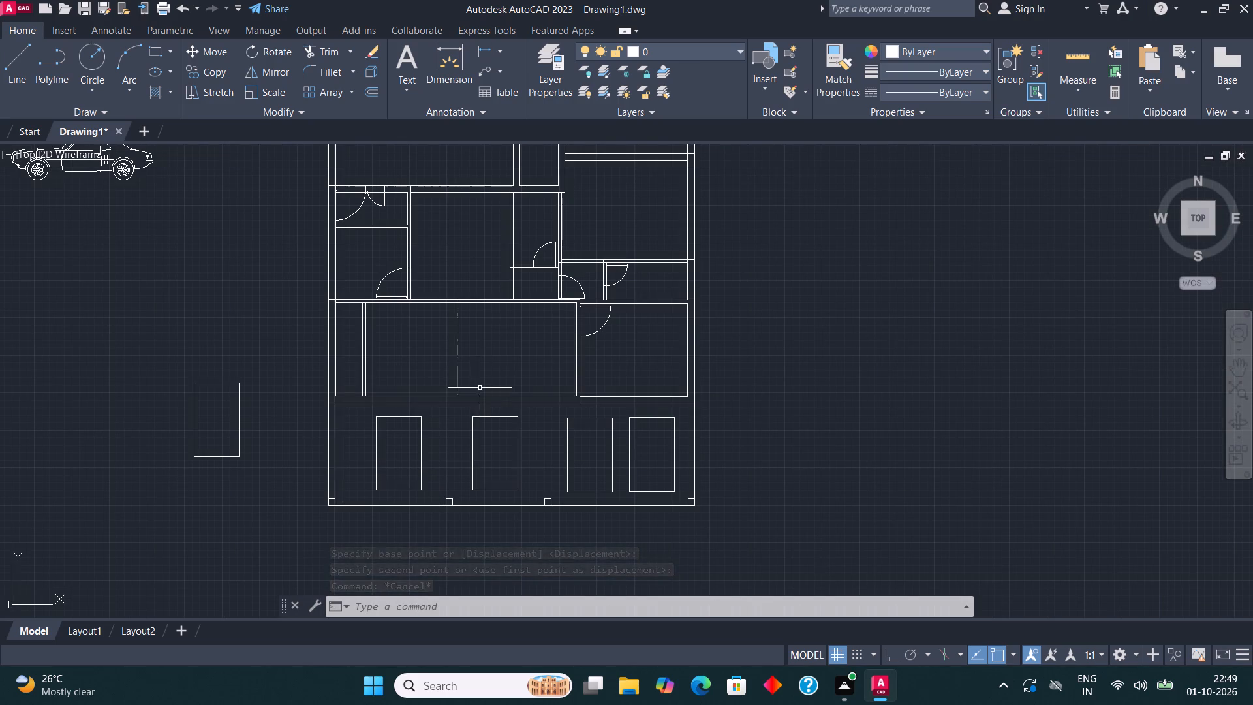
middle_click_drag(481, 386, 469, 453)
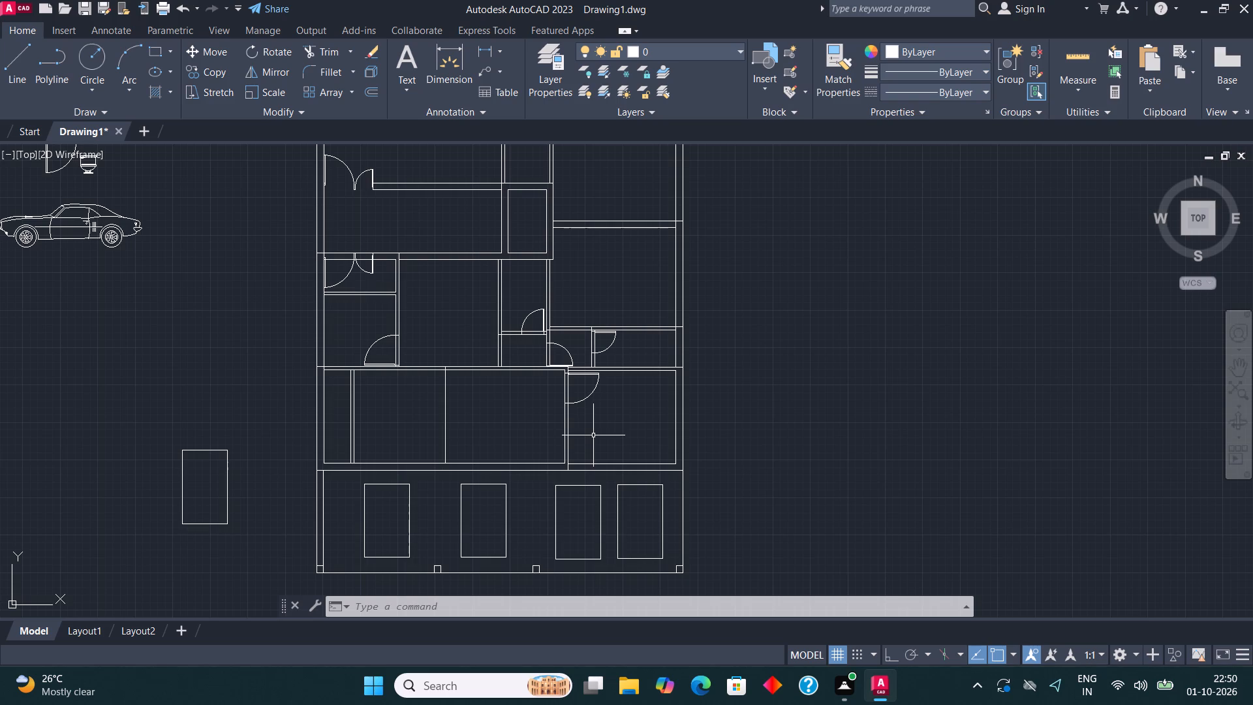
scroll(593, 435, "up", 1)
scroll(561, 311, "down", 4)
scroll(485, 258, "up", 1)
middle_click_drag(488, 268, 501, 372)
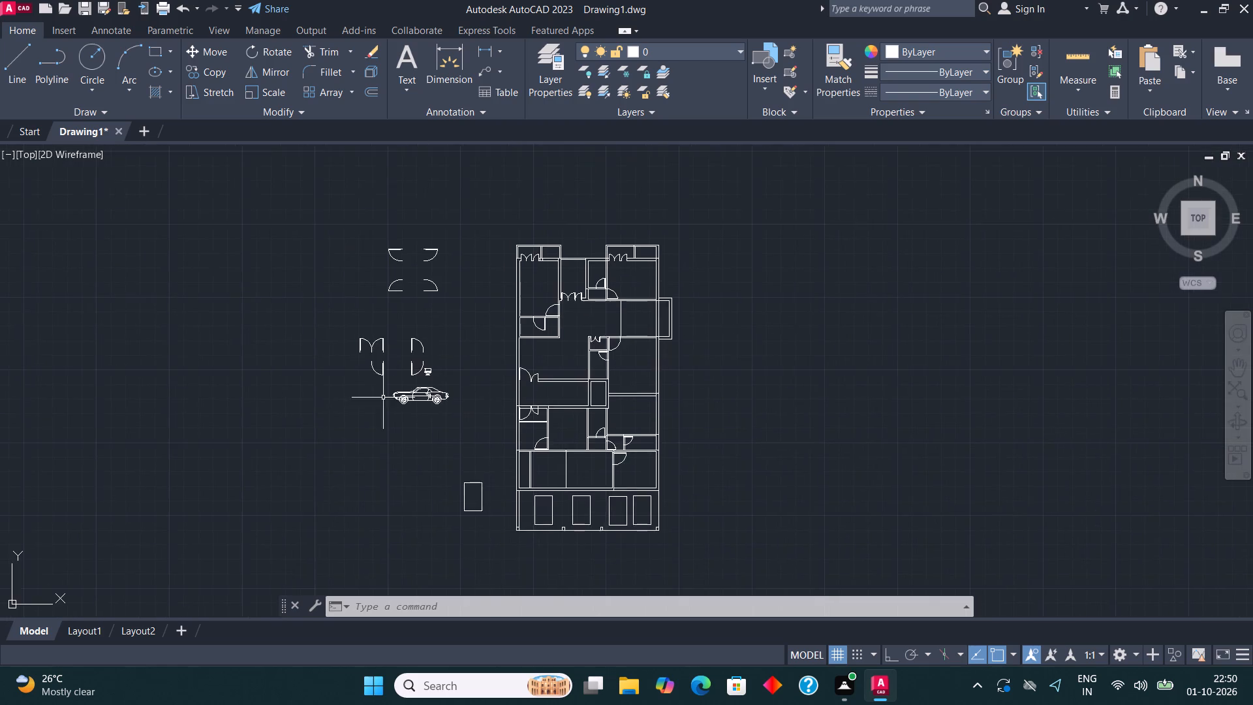
scroll(371, 407, "up", 2)
left_click(504, 376)
left_click(413, 407)
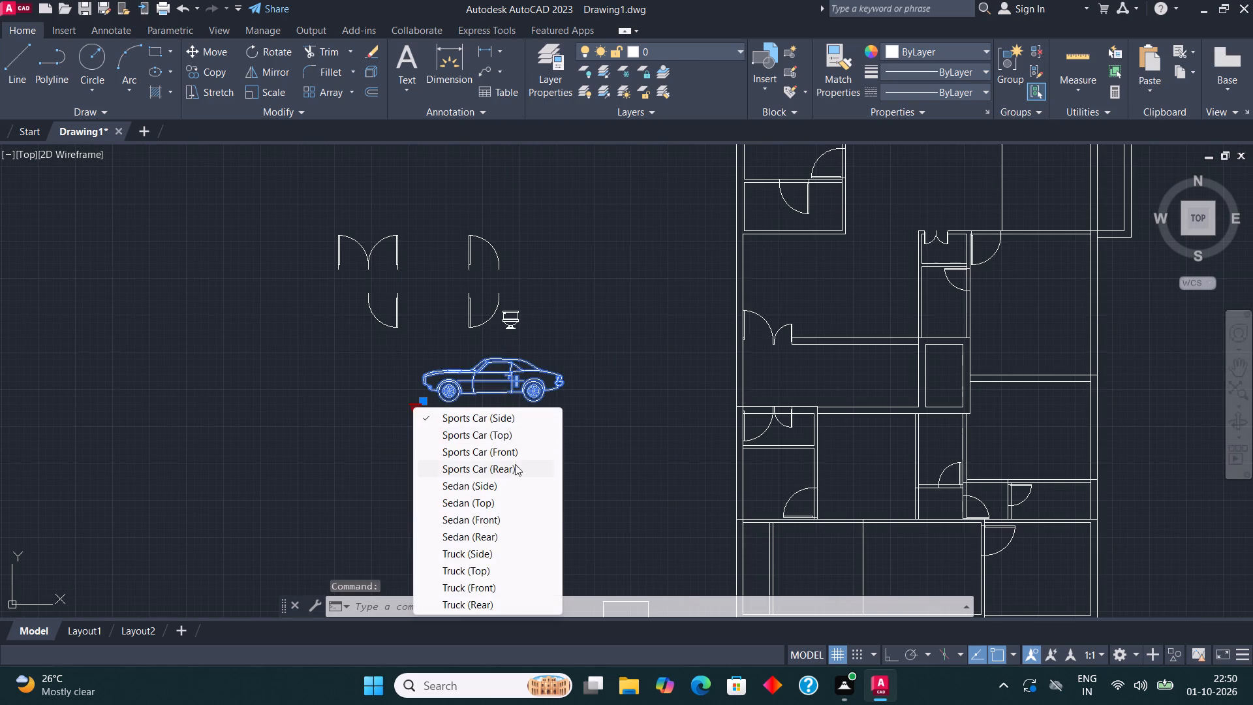
left_click(507, 431)
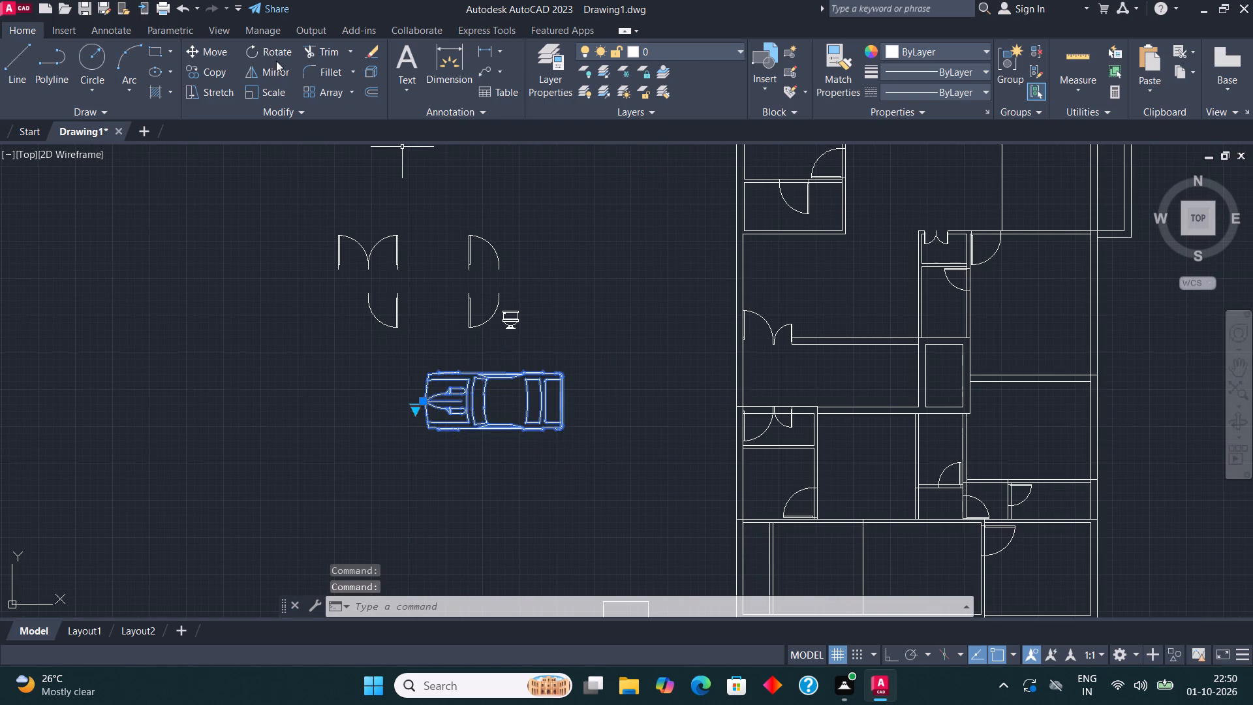
Rotate the top-view car a quarter turn with Ortho so that its front faces north.
left_click(288, 45)
left_click(507, 484)
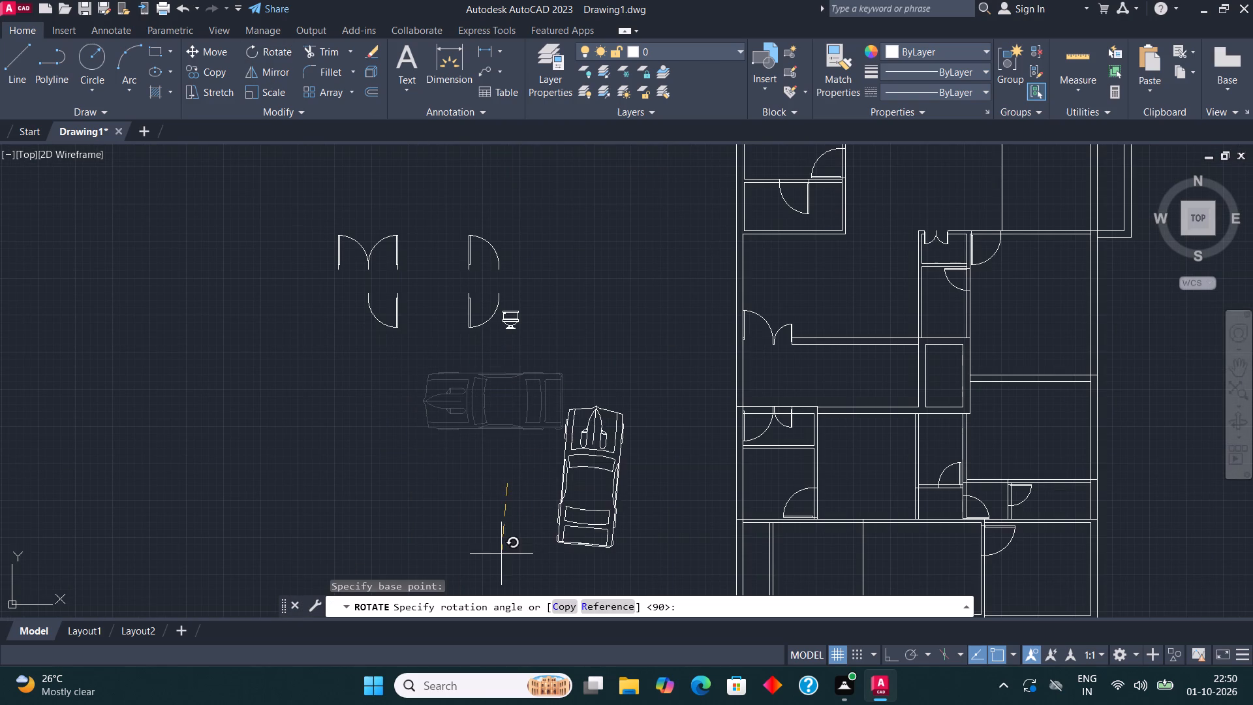
key("F8")
left_click(504, 531)
Scale the top-view car down slightly, picking the scale factor freehand.
scroll(521, 487, "down", 2)
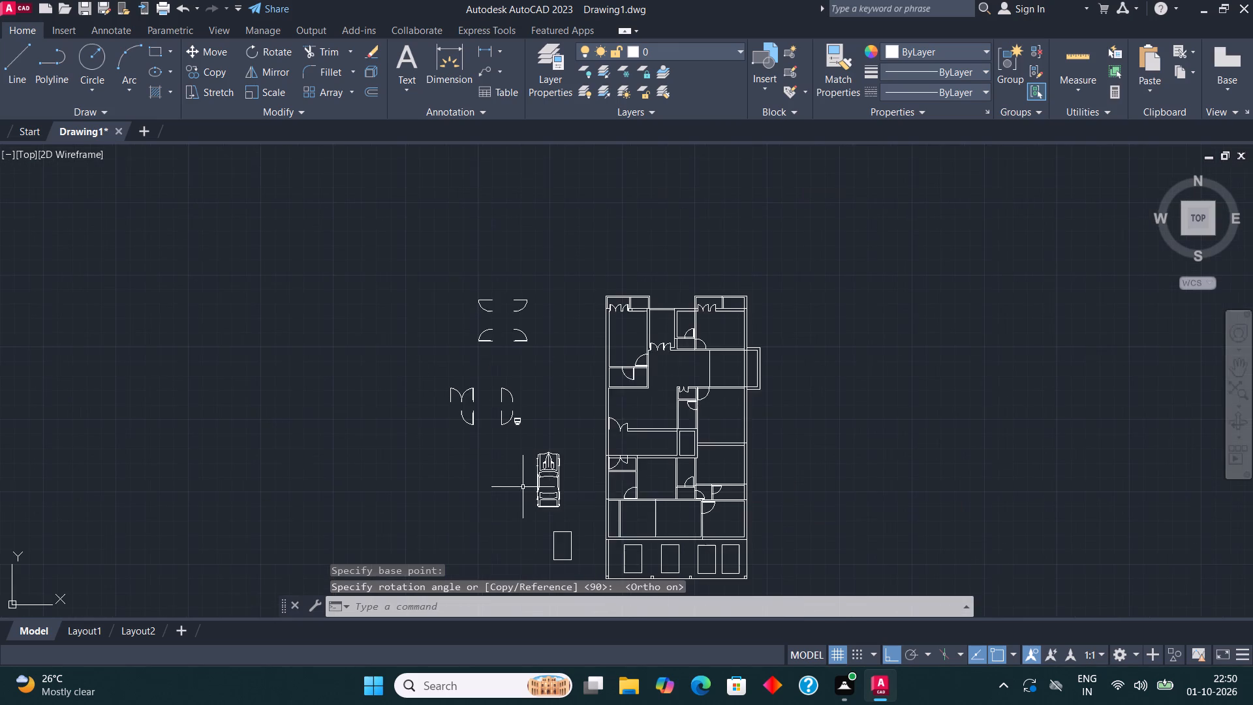
scroll(574, 517, "up", 1)
left_click(537, 444)
left_click(276, 88)
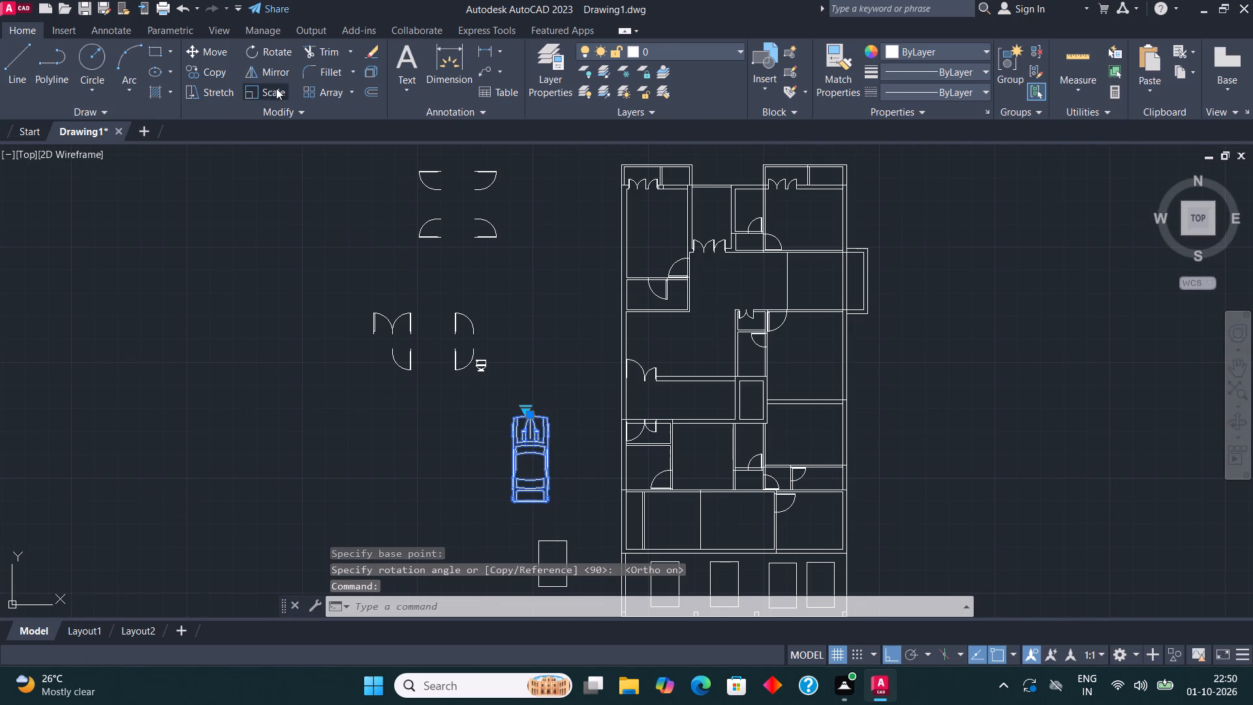
left_click(511, 473)
left_click(533, 433)
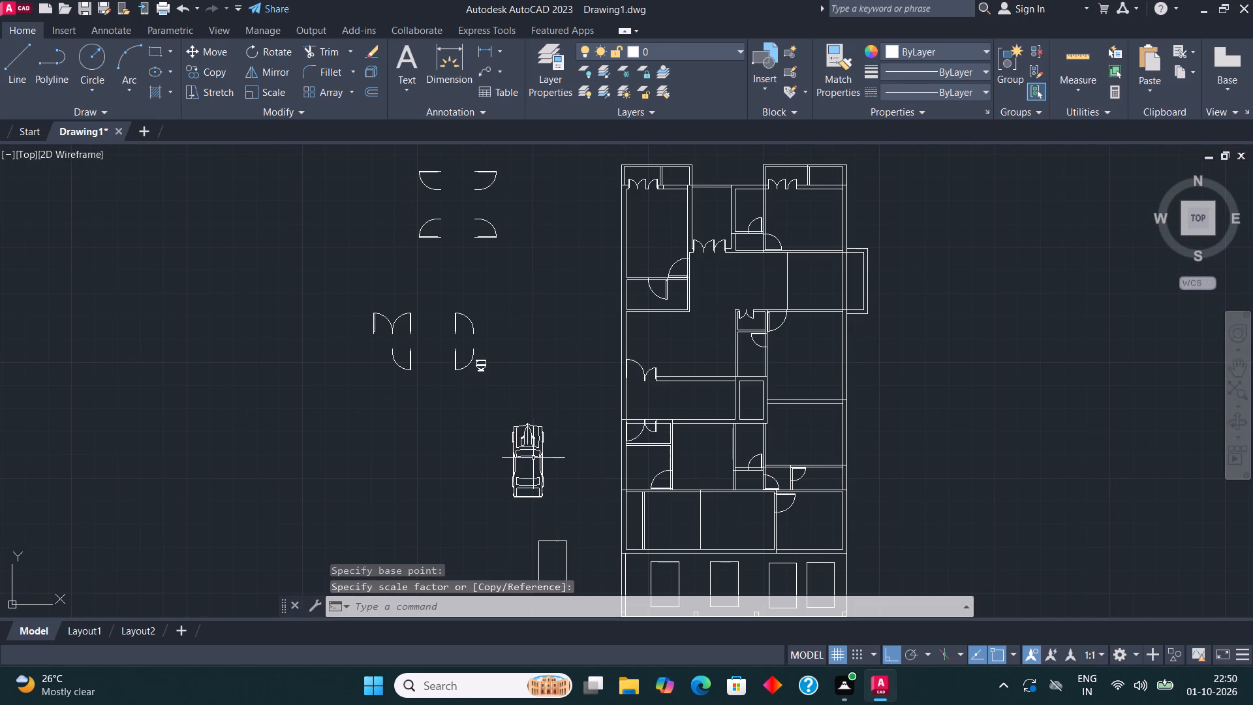
Copy the scaled car to the empty space just south of the loose rectangle, outside the plan's southwest corner.
left_click(533, 459)
left_click(213, 72)
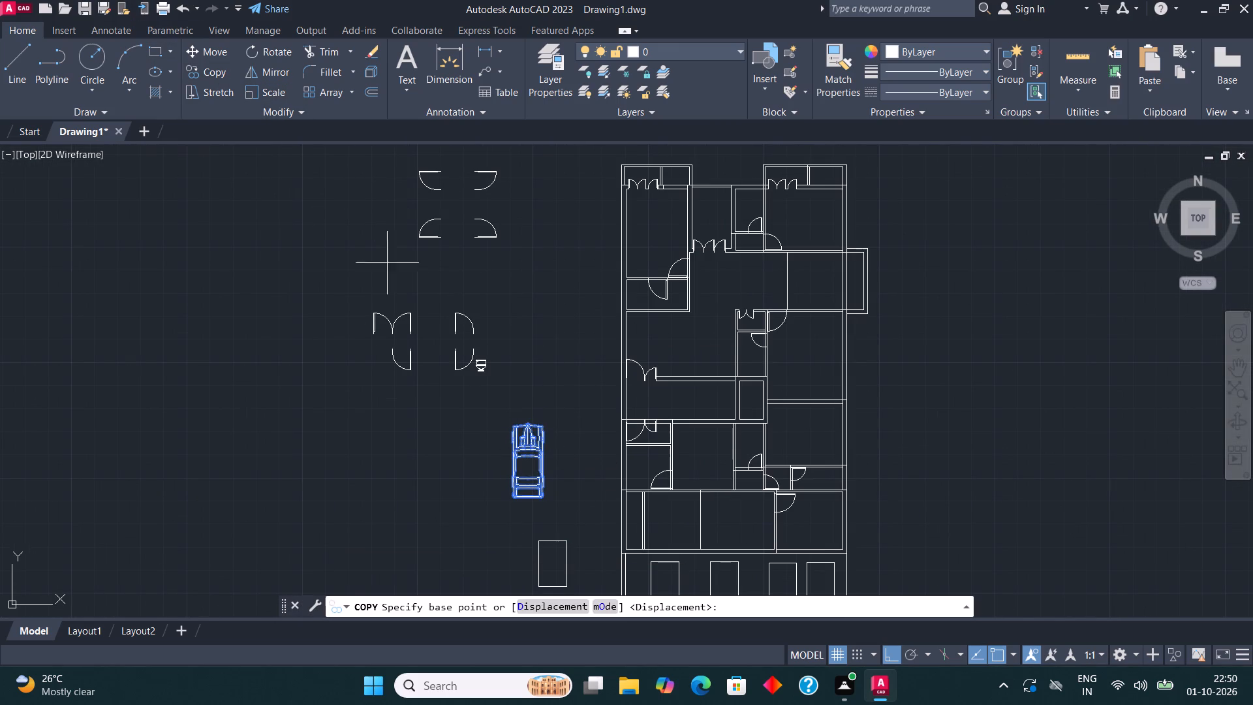
left_click(505, 475)
scroll(581, 457, "down", 1)
scroll(619, 544, "up", 2)
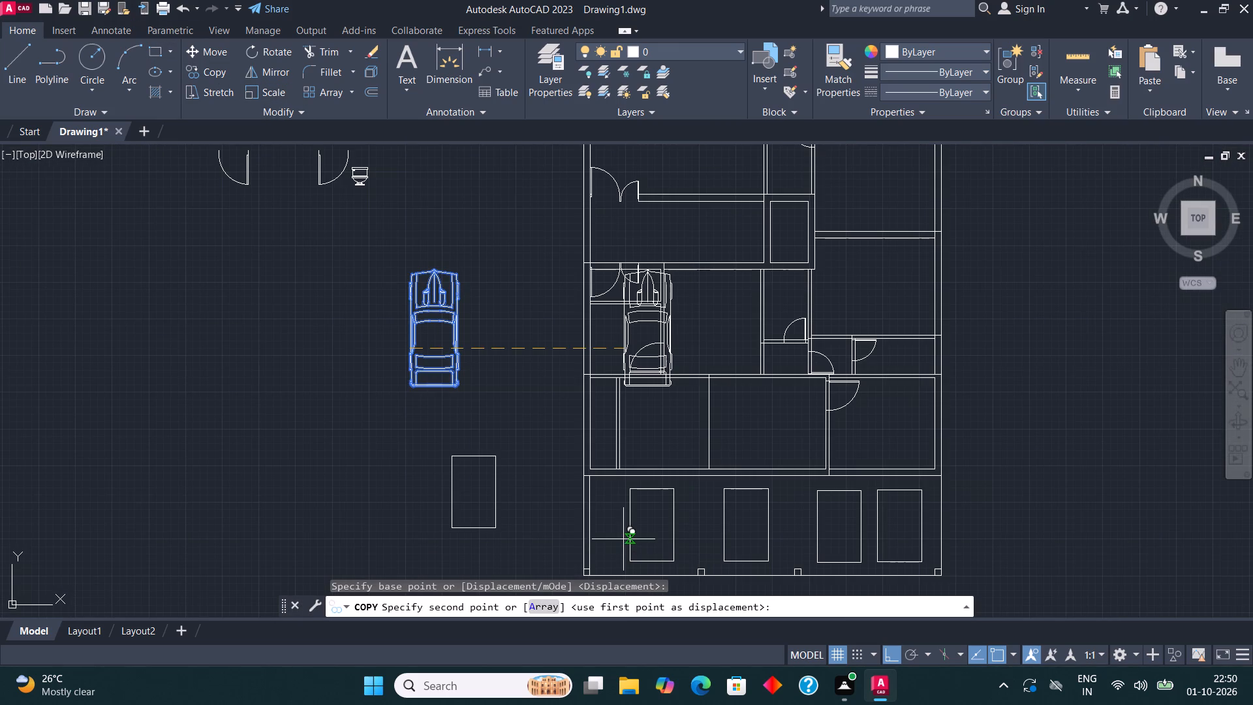
key("F8")
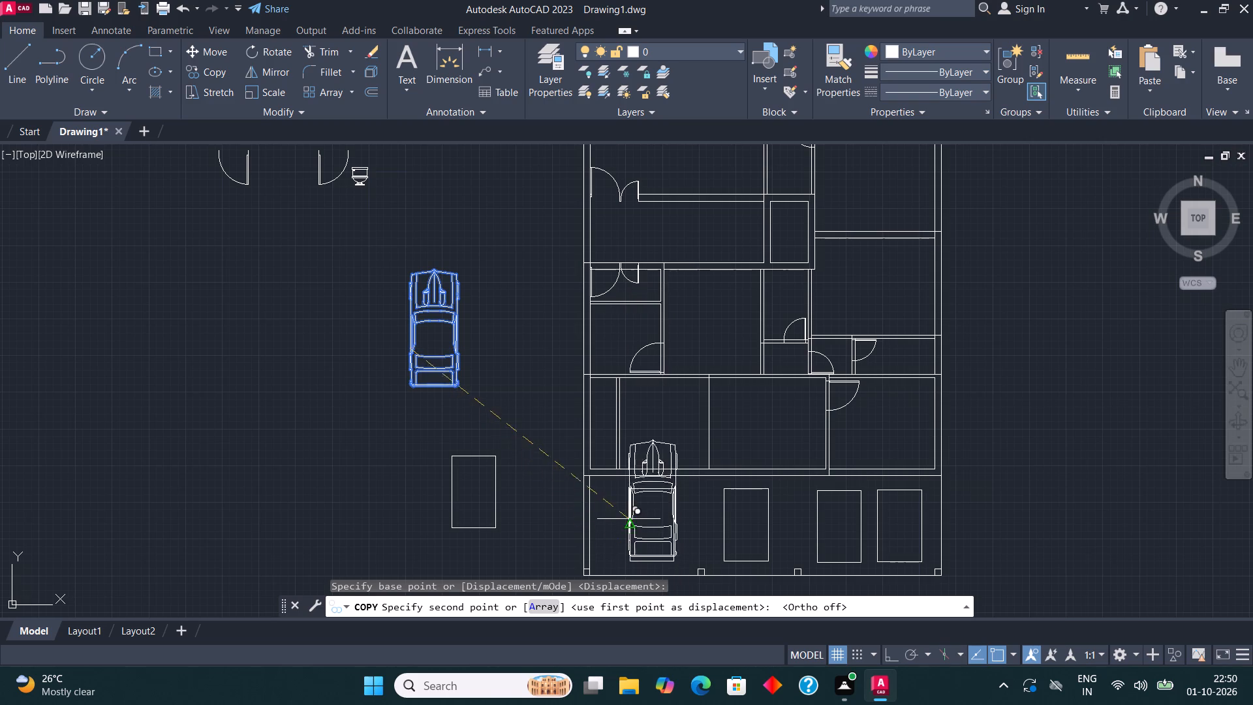
scroll(628, 518, "down", 2)
scroll(625, 560, "up", 2)
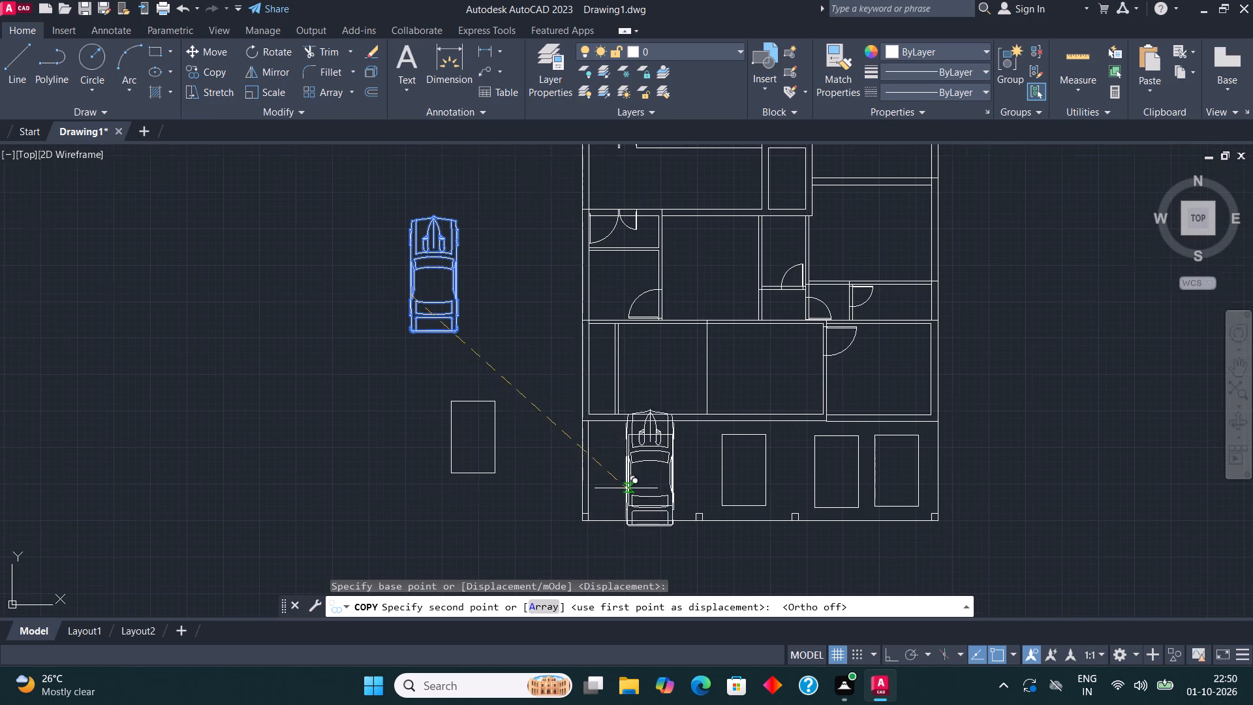
scroll(626, 488, "down", 1)
left_click(552, 534)
key("Escape")
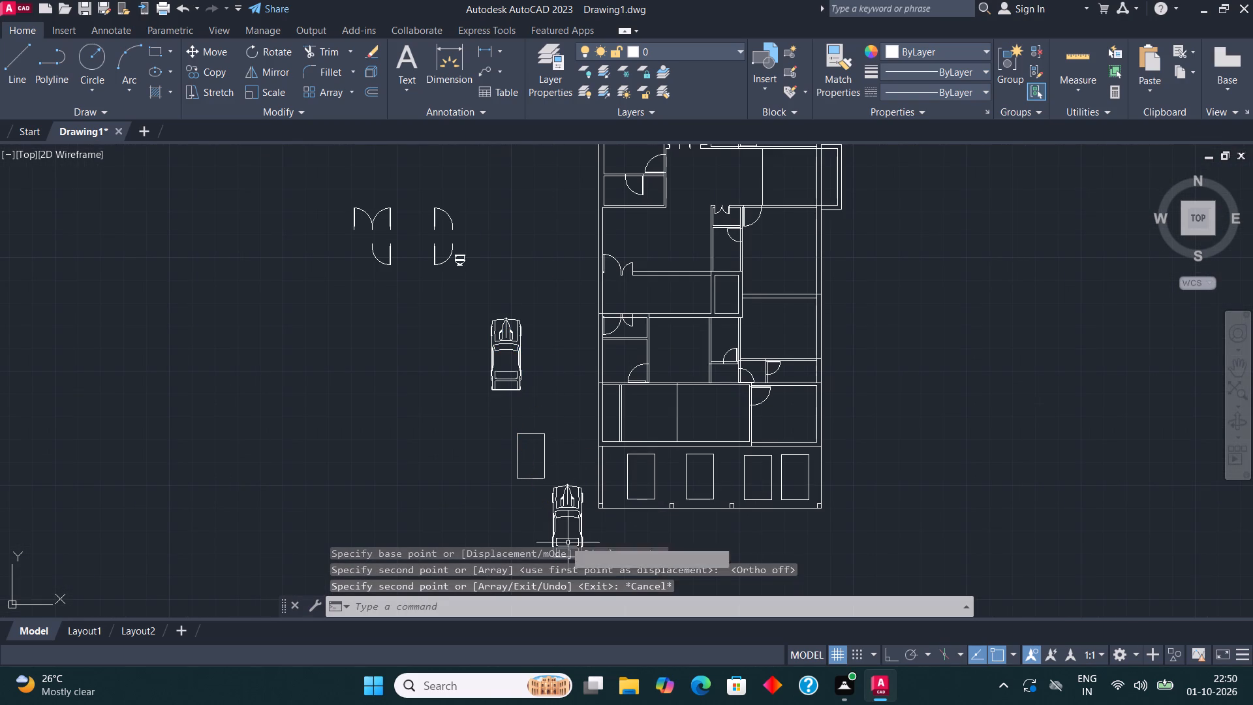
Scale the car copy south of the loose rectangle down slightly about its rear, picking the scale factor freehand.
left_click(576, 520)
left_click(275, 97)
scroll(464, 159, "down", 2)
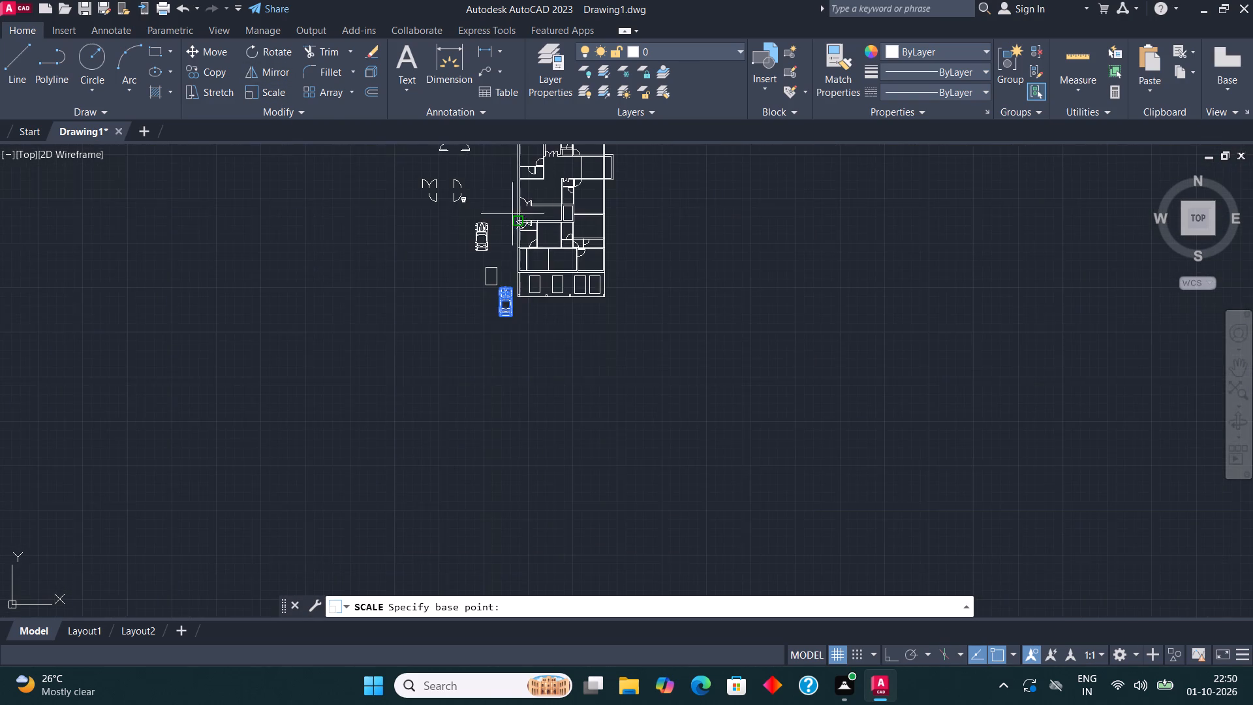
scroll(521, 262, "up", 3)
left_click(441, 463)
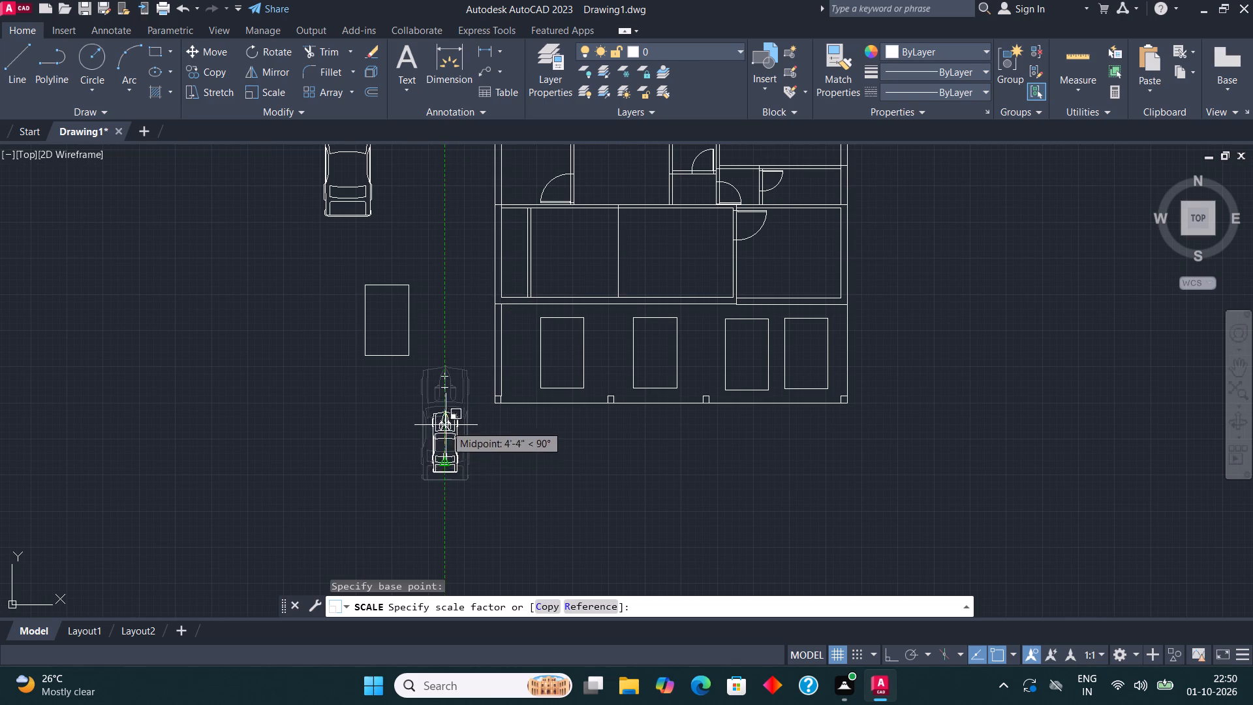
left_click(450, 407)
Move the scaled car into the plan's south strip, over the westernmost rectangle.
left_click(442, 404)
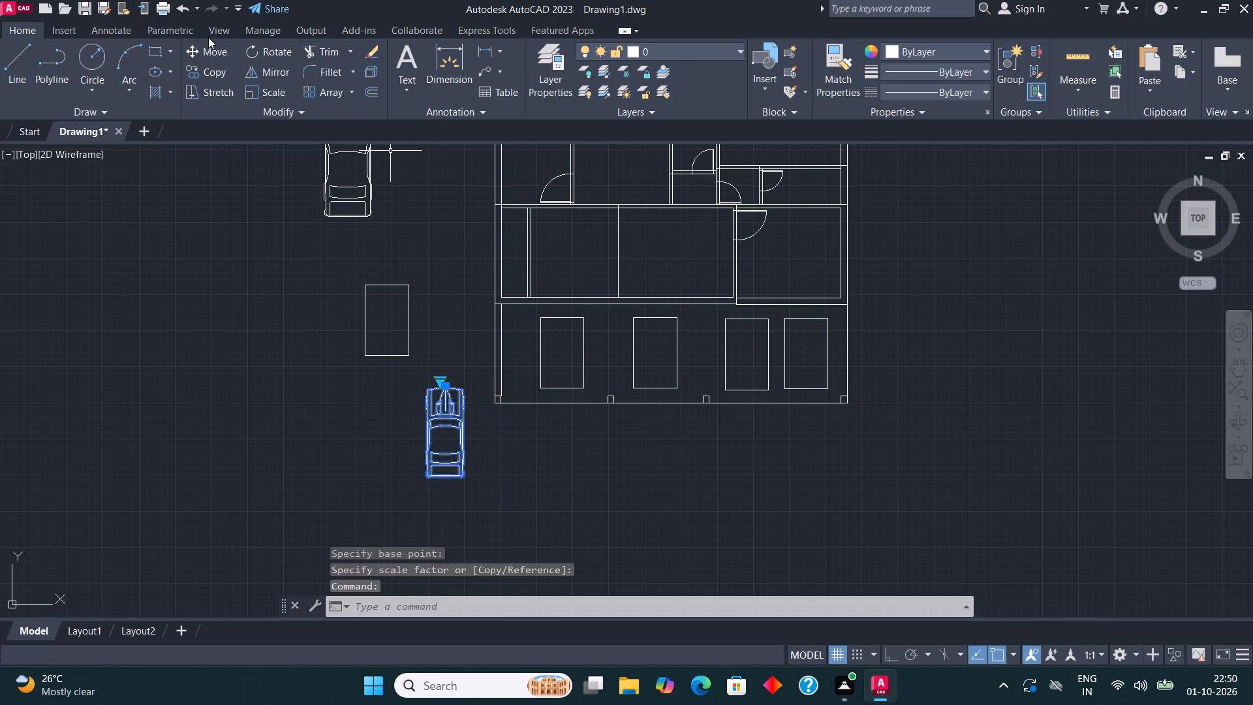
left_click(206, 50)
left_click(429, 425)
scroll(544, 356, "up", 2)
left_click(546, 330)
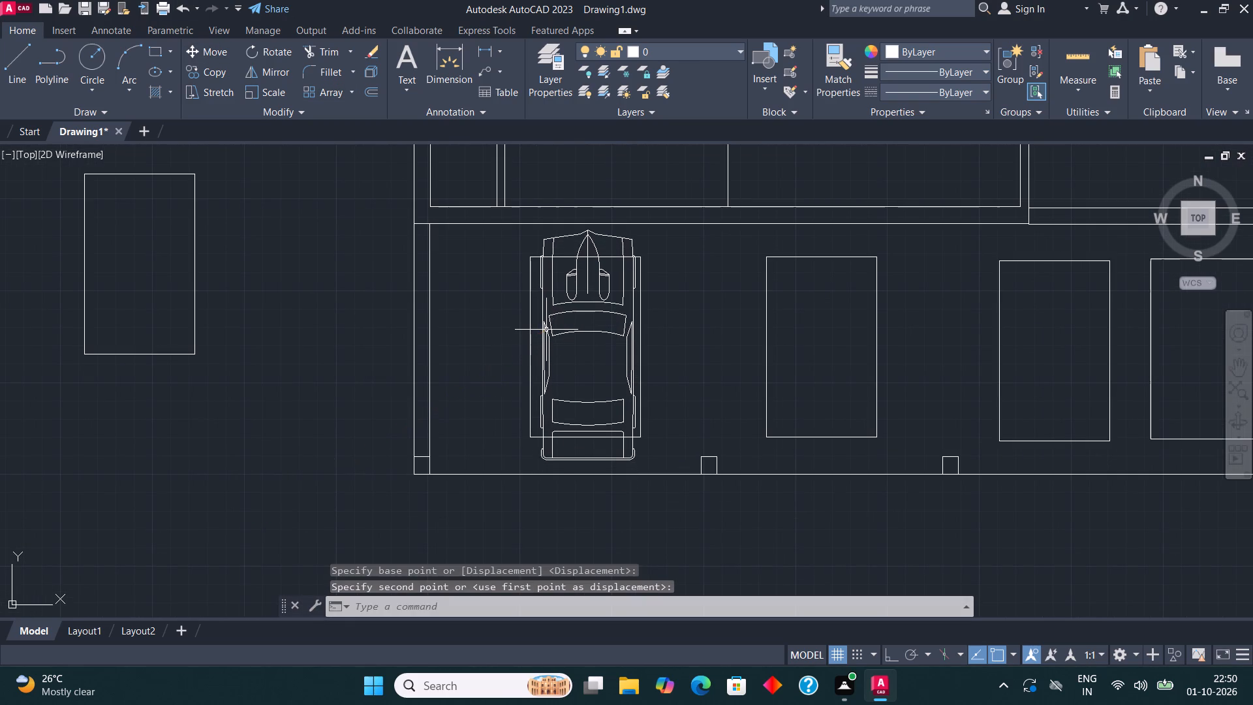
middle_click_drag(685, 376, 576, 439)
key("space")
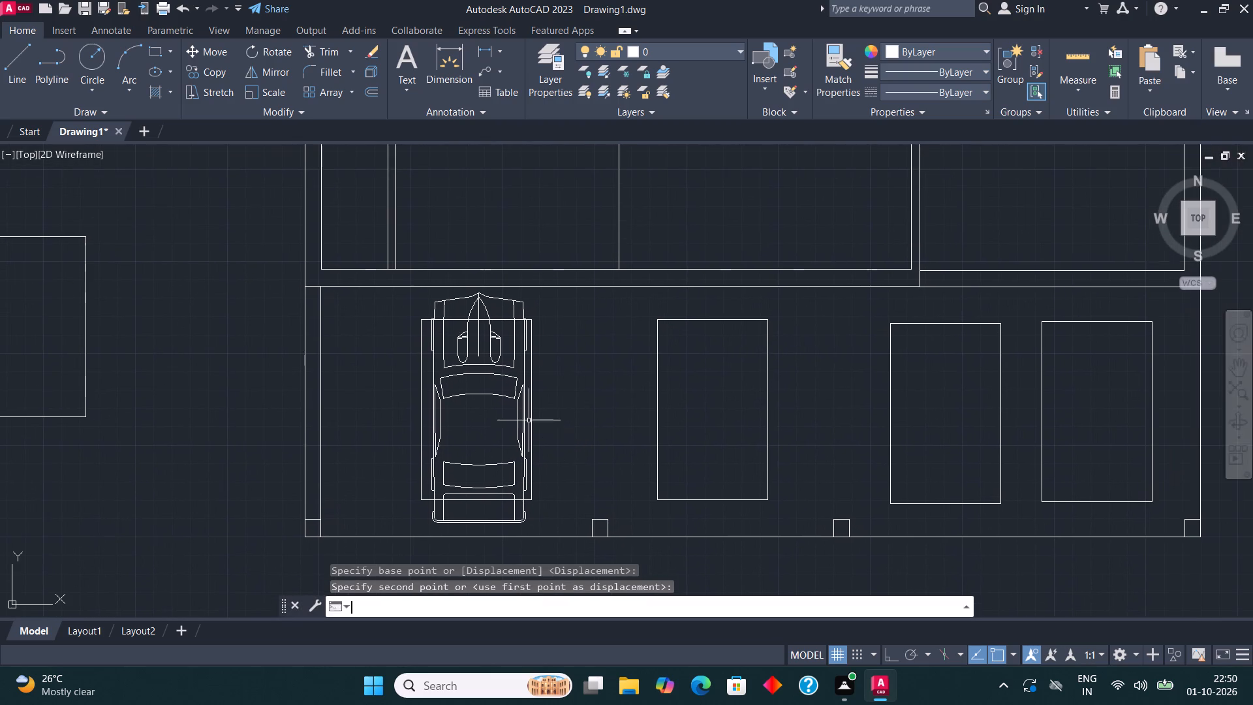
key("Escape")
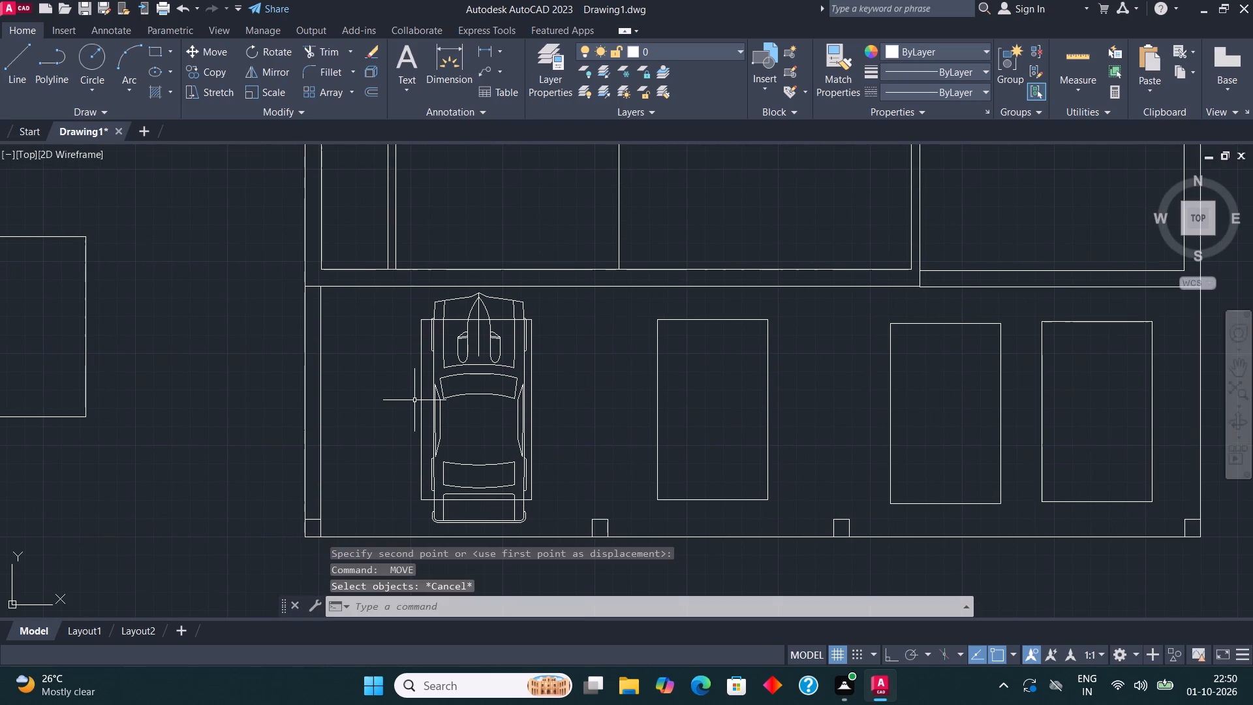
Delete the four sides of the westernmost rectangle around the car.
left_click(422, 396)
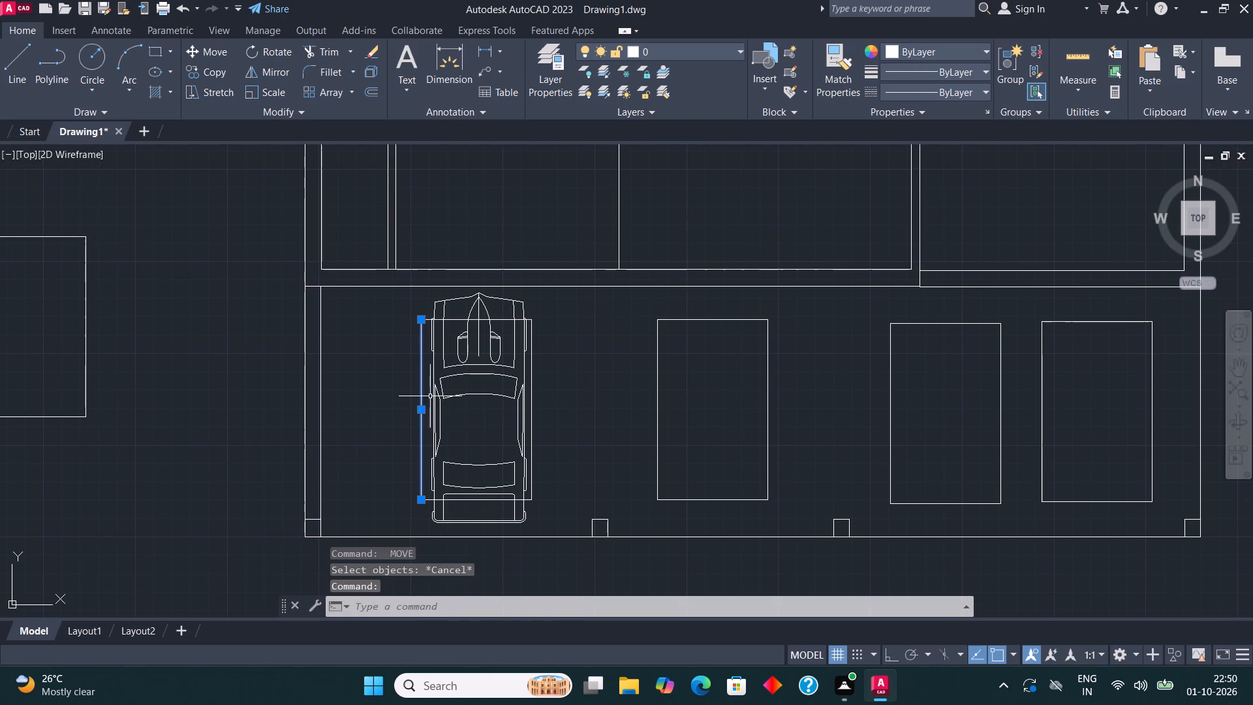
key("Delete")
left_click(532, 356)
key("Delete")
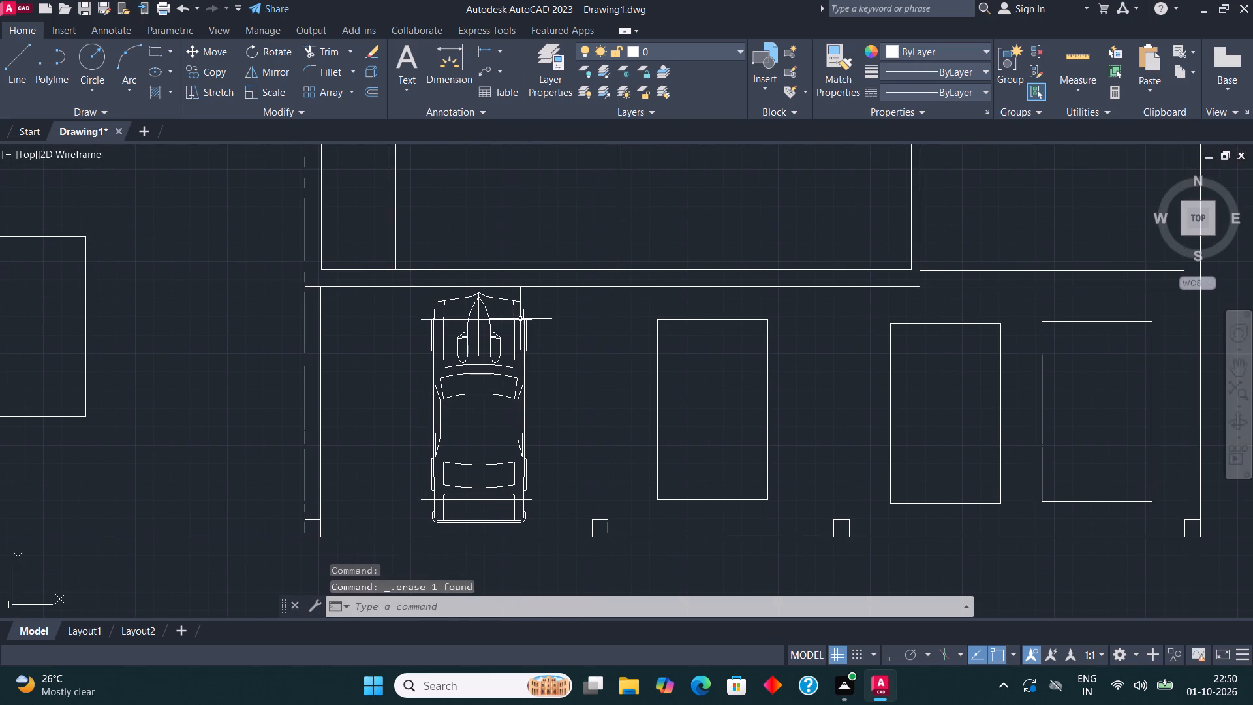
left_click(520, 319)
key("Delete")
left_click(528, 501)
key("Delete")
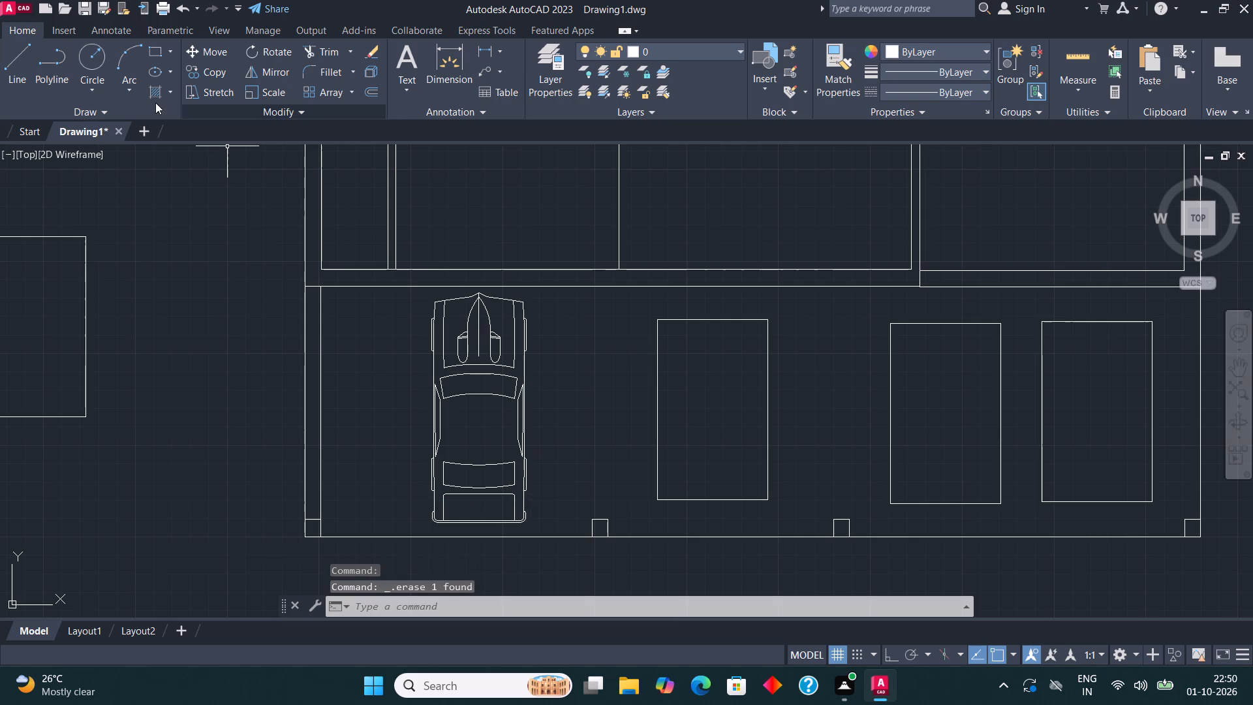
Draw a larger rectangle freehand around the car, reaching down to the plan's south edge line.
left_click(149, 48)
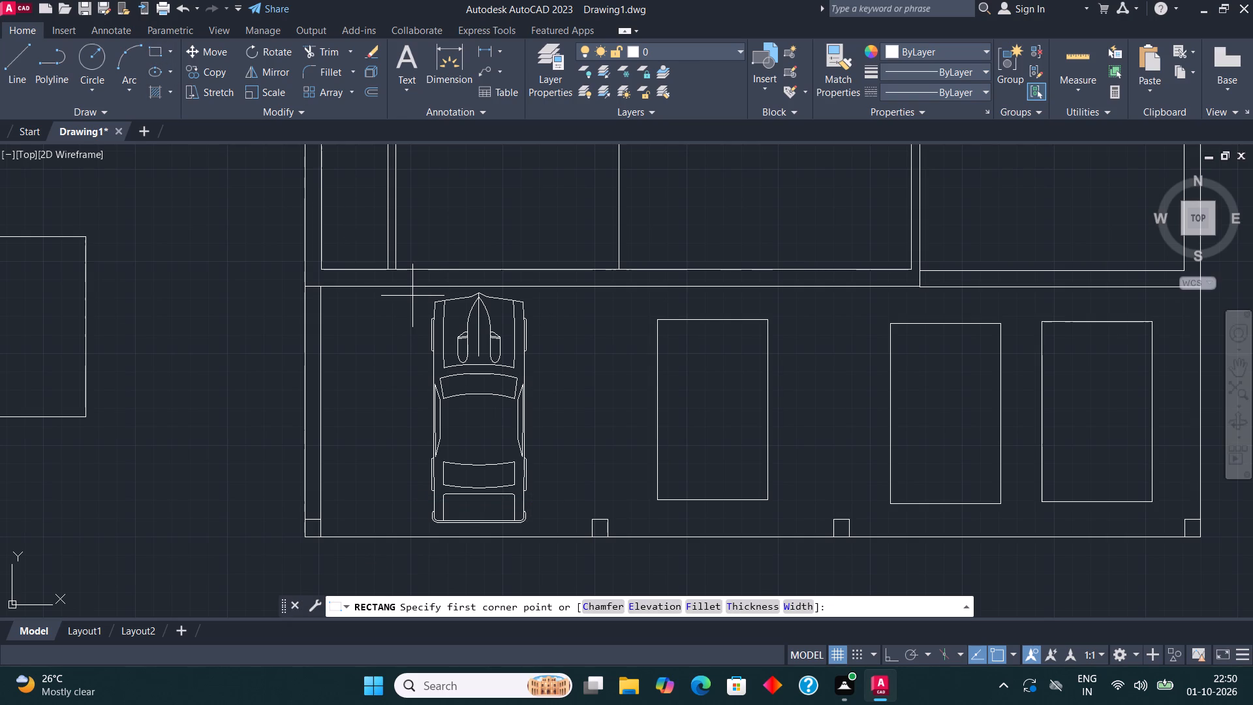
left_click(412, 296)
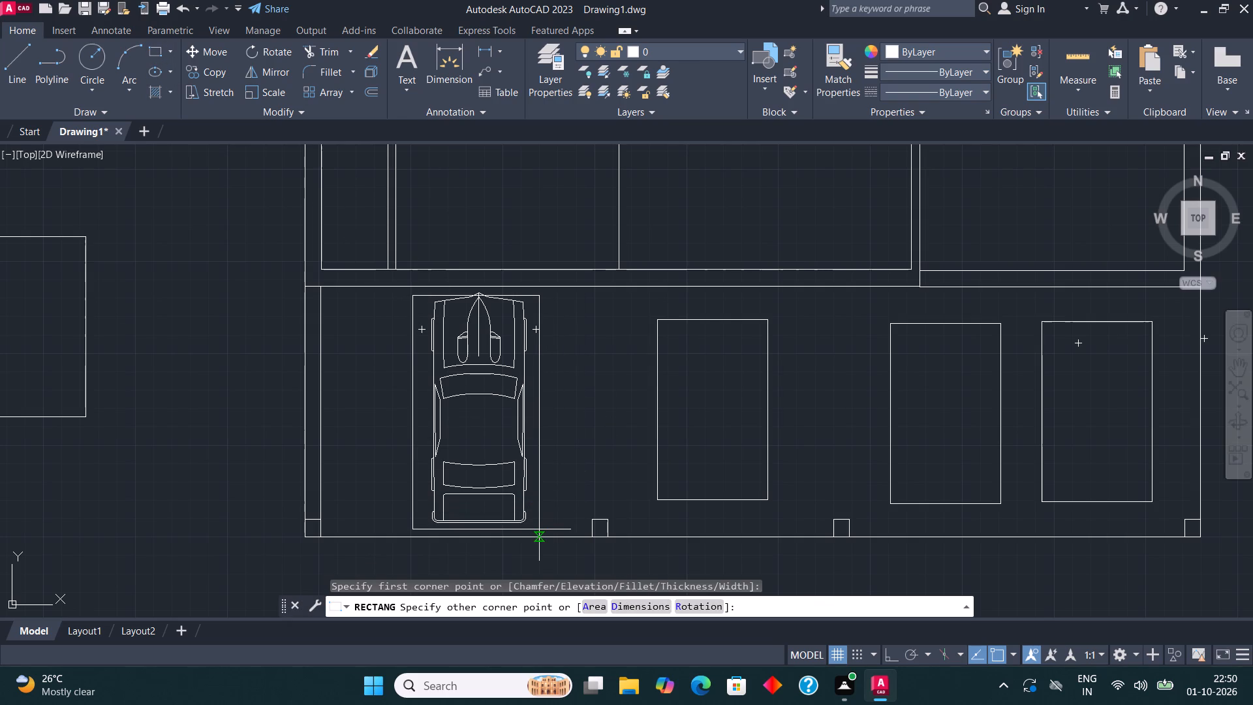
left_click(539, 529)
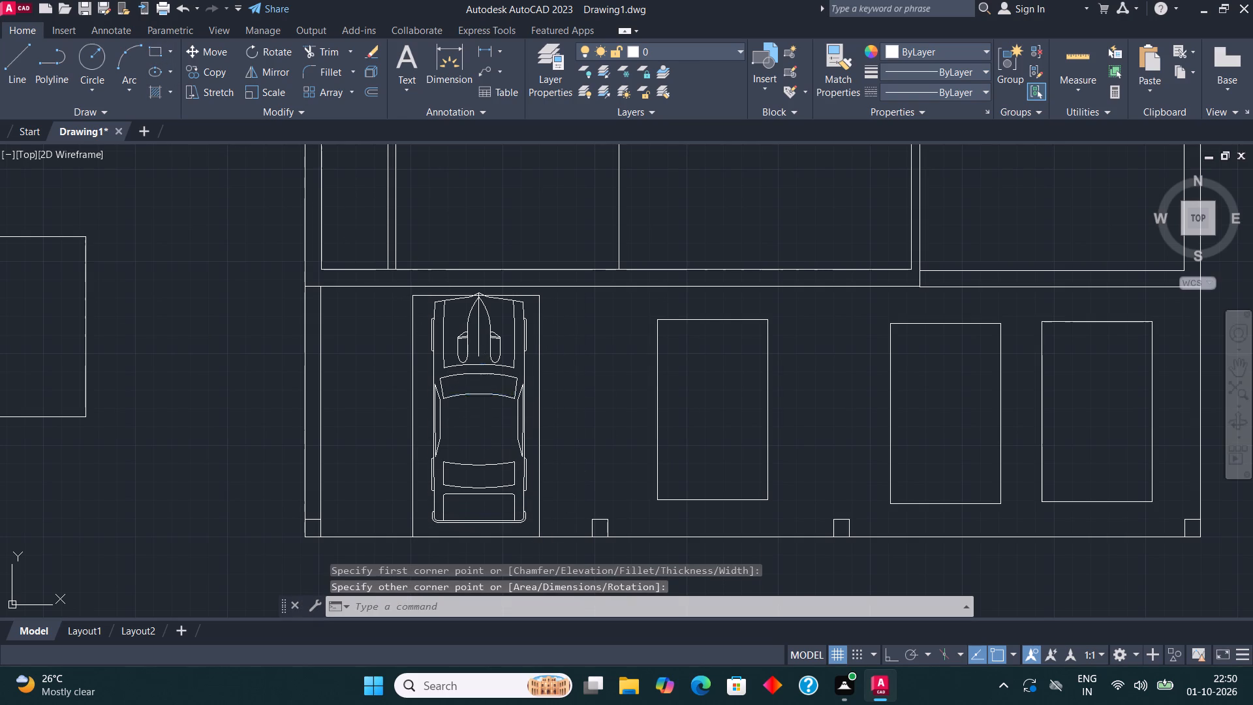
Scale the car down slightly, picking the factor freehand, so it sits clear inside its new rectangle.
left_click(483, 396)
left_click(268, 92)
left_click(463, 481)
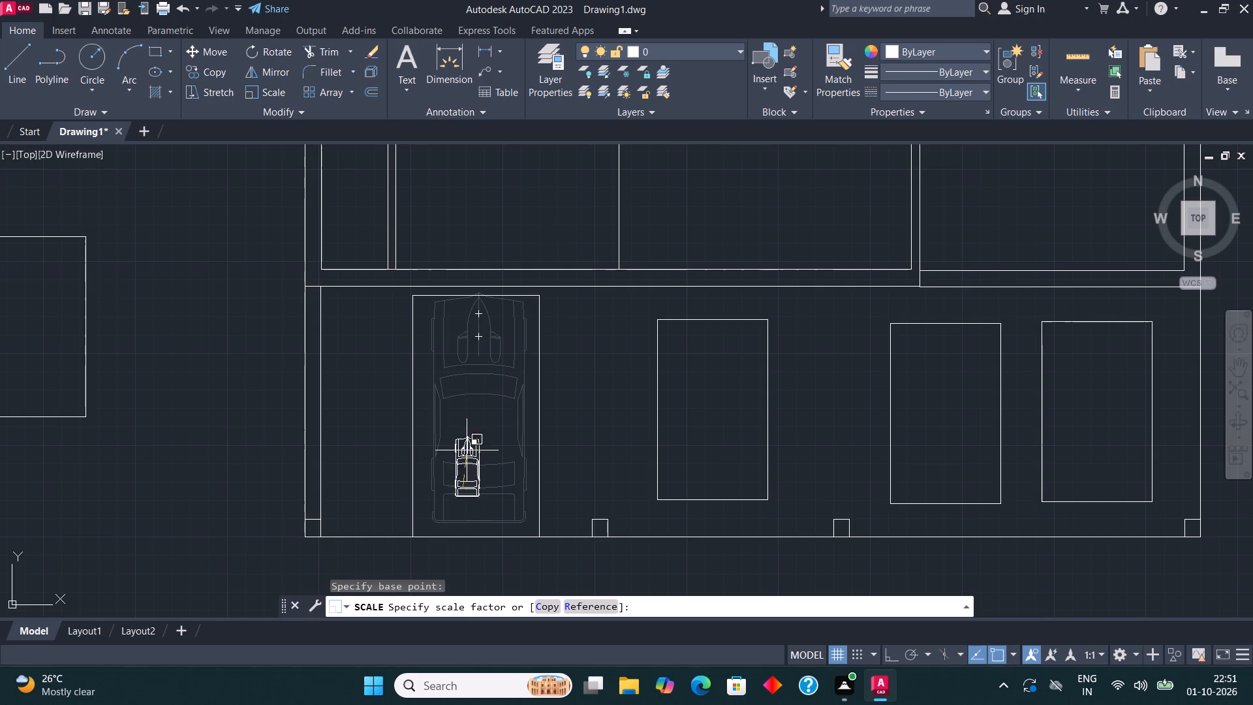
left_click(504, 356)
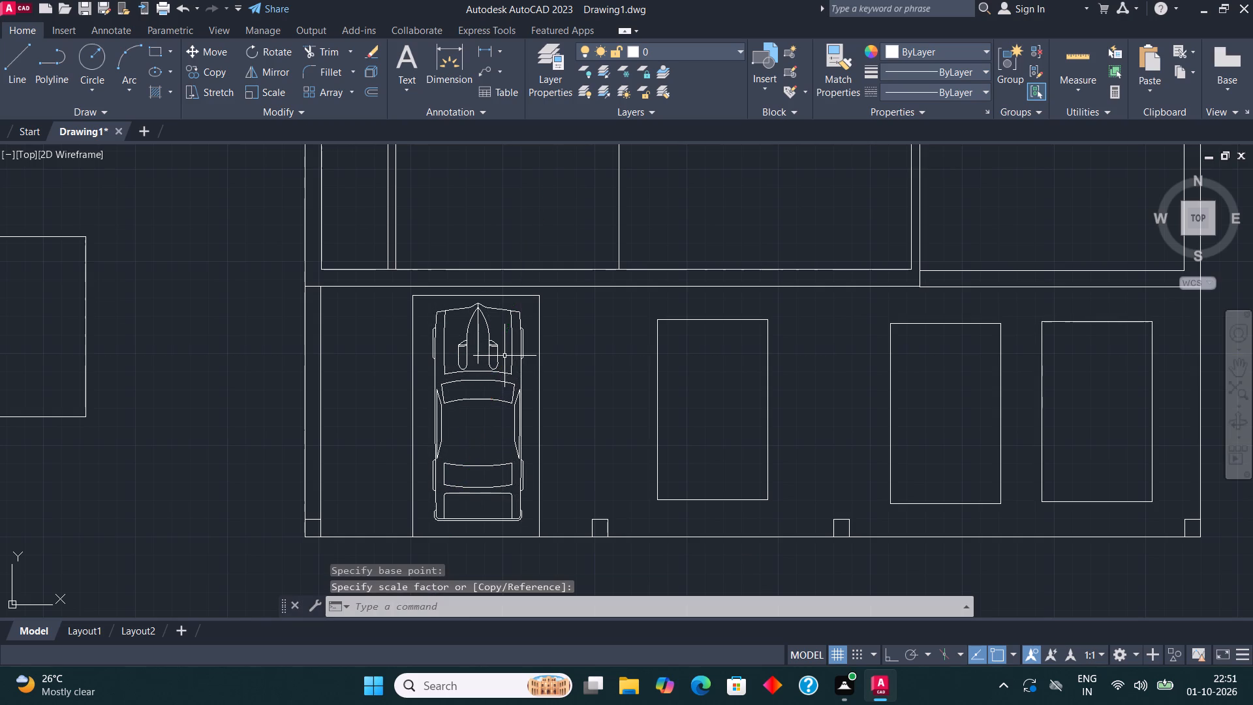
Delete the three empty rectangles east of the car in the south strip.
middle_click_drag(735, 391, 566, 363)
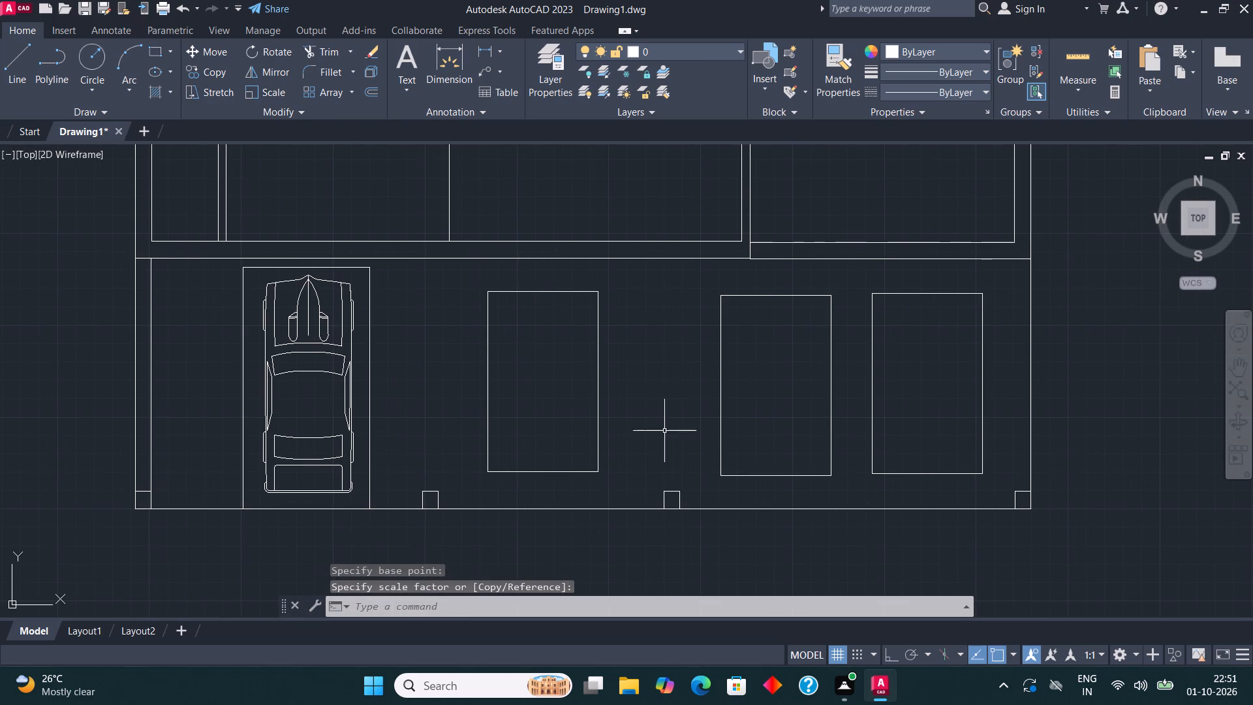
left_click(902, 480)
left_click(527, 324)
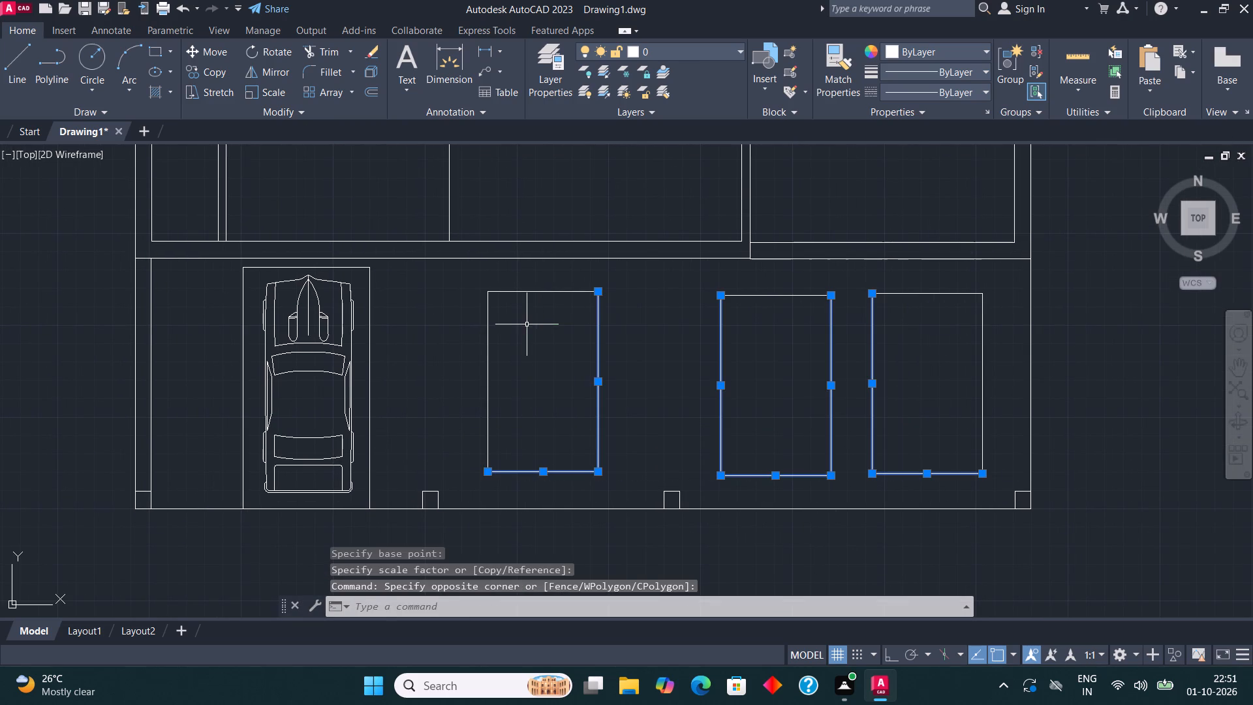
key("Delete")
left_click_drag(610, 420, 592, 407)
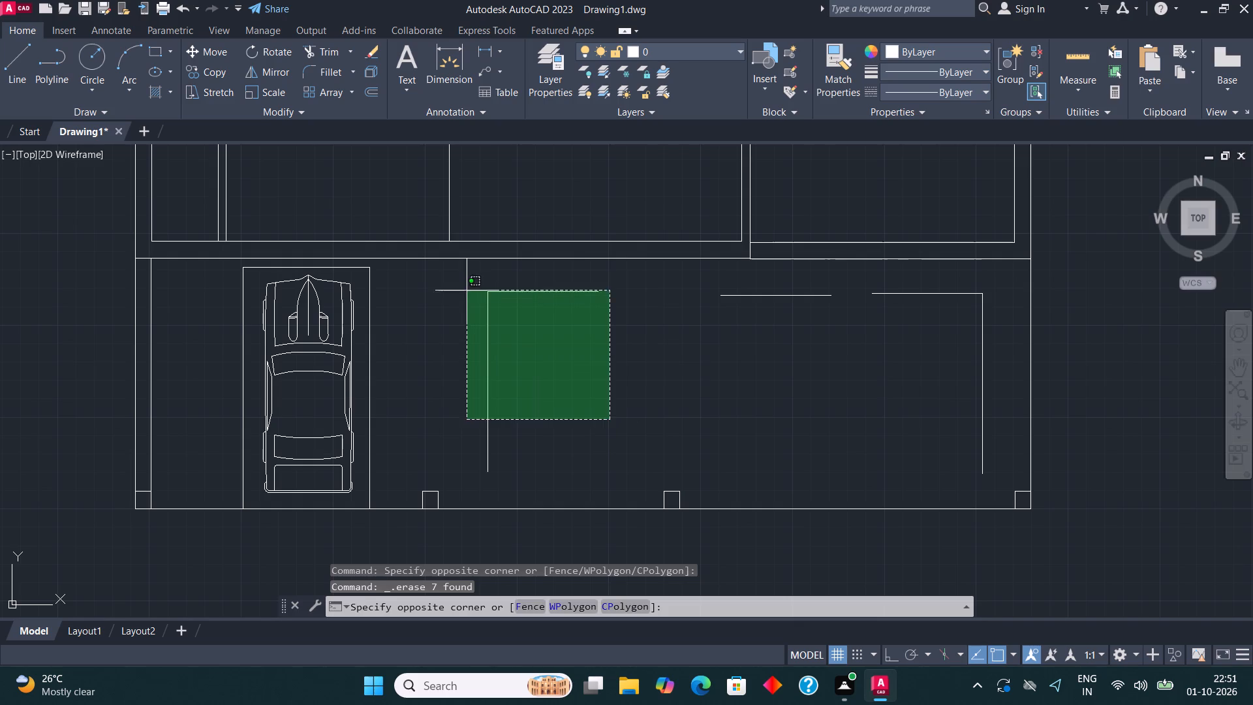
left_click(466, 270)
left_click(990, 378)
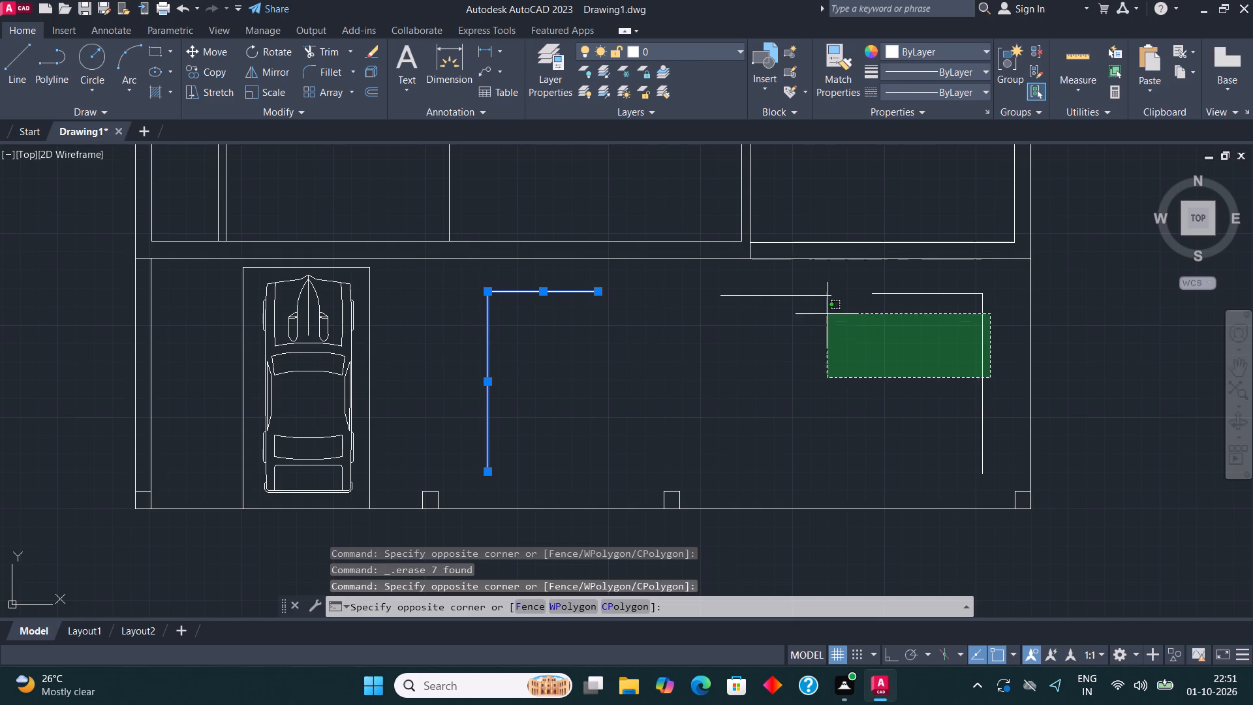
left_click(773, 281)
key("Delete")
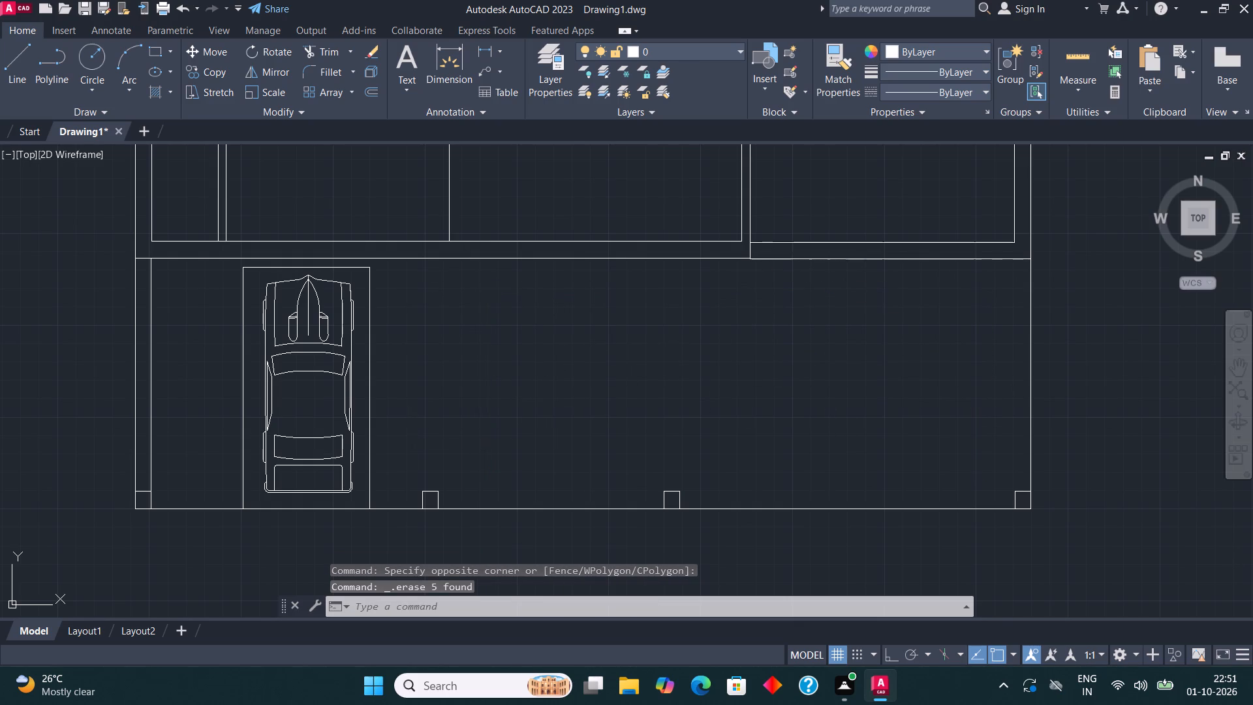
Copy the car with its surrounding rectangle three times eastward, spacing the copies freehand along the south strip.
left_click(414, 442)
left_click(220, 264)
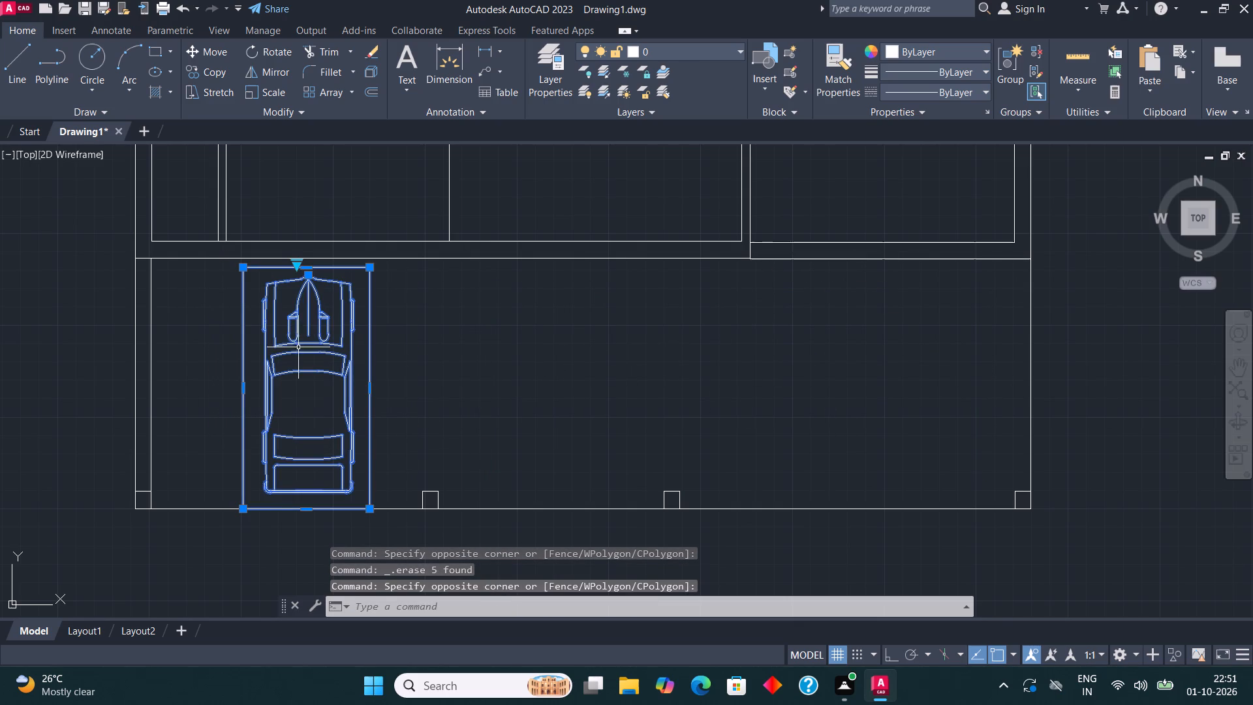
left_click(217, 72)
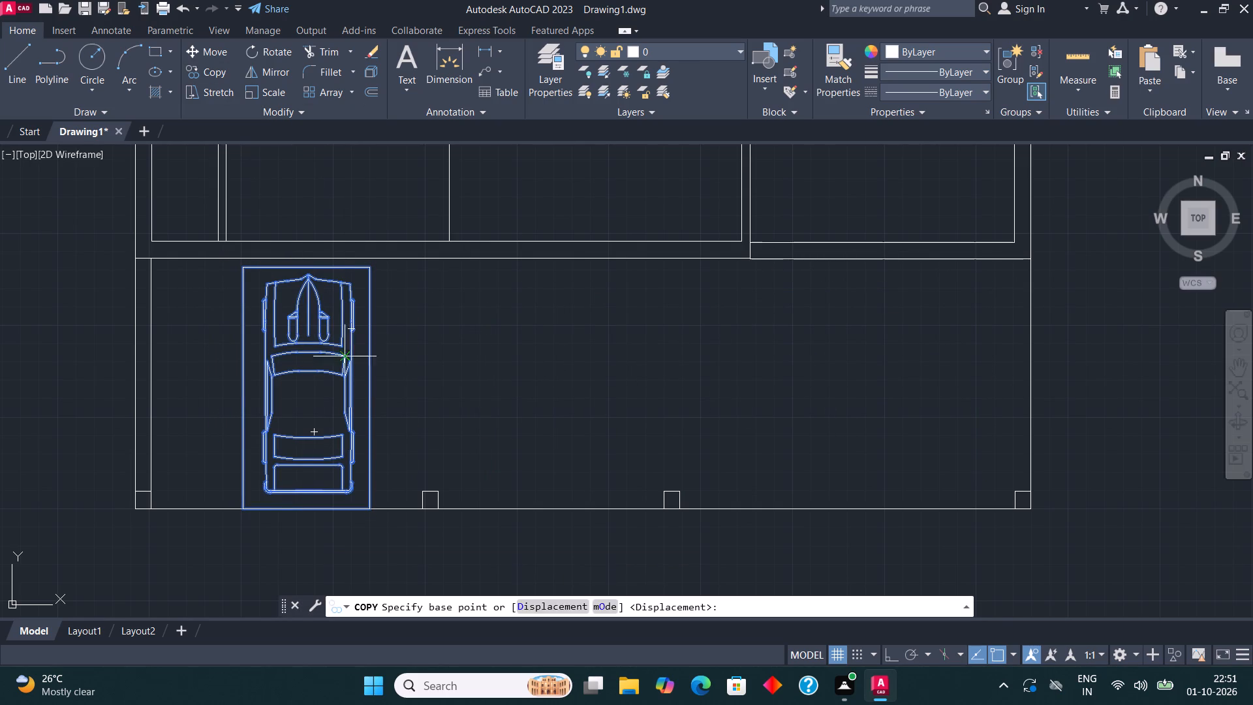
left_click(328, 398)
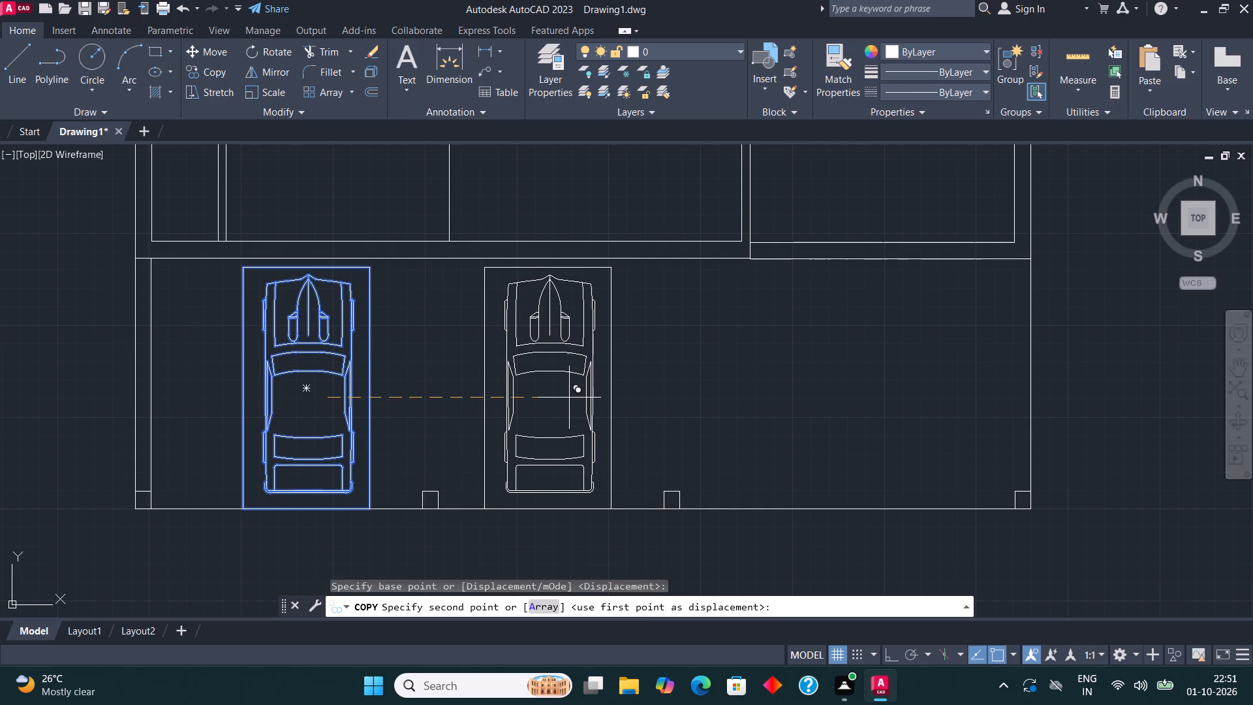
left_click(574, 393)
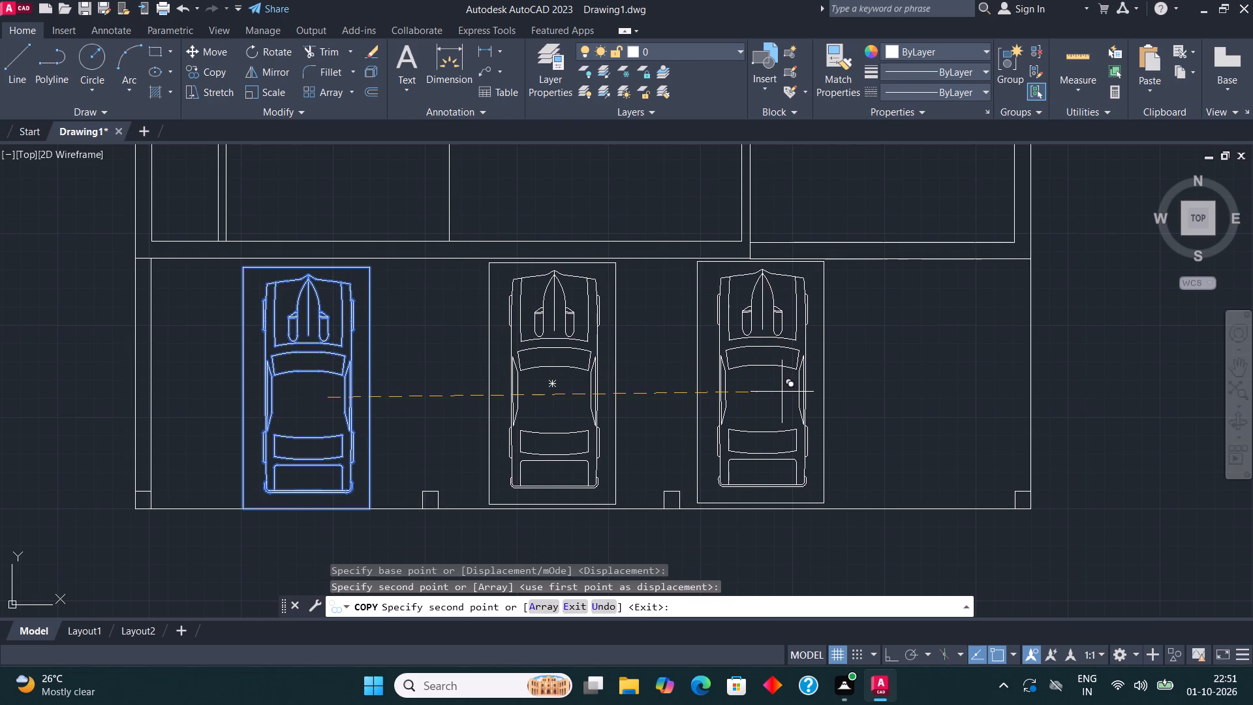
left_click(782, 392)
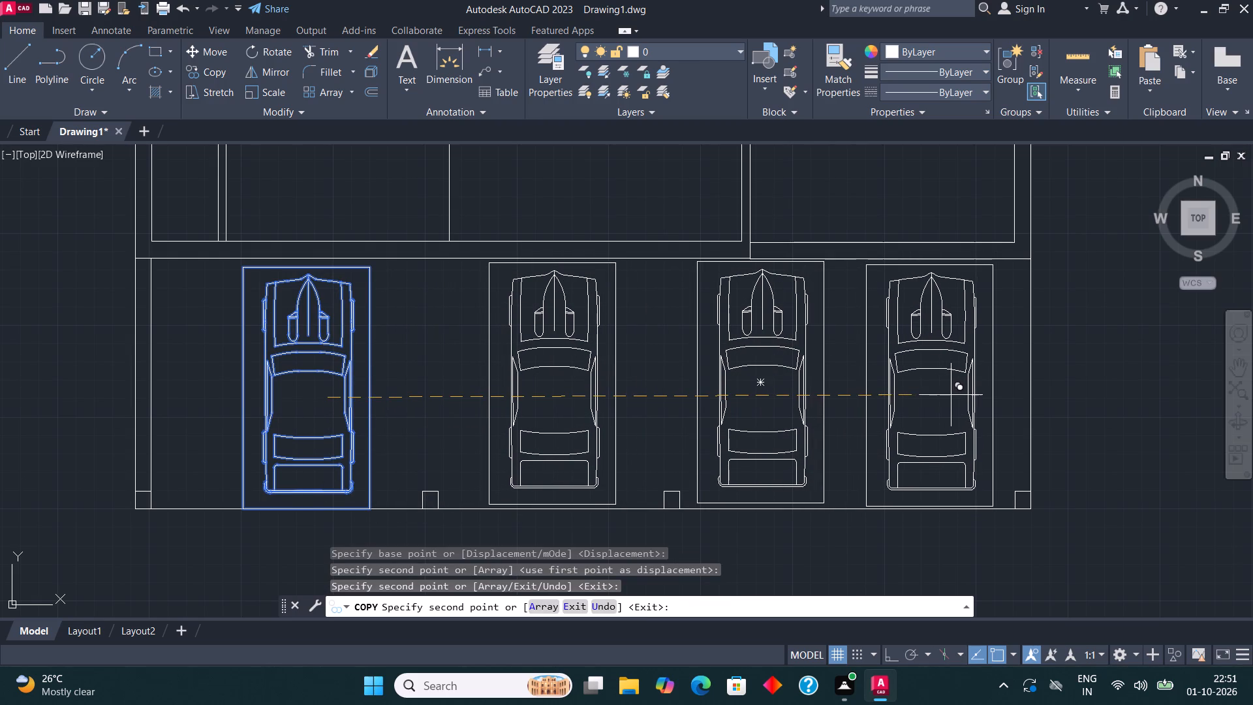
left_click(951, 395)
key("Escape")
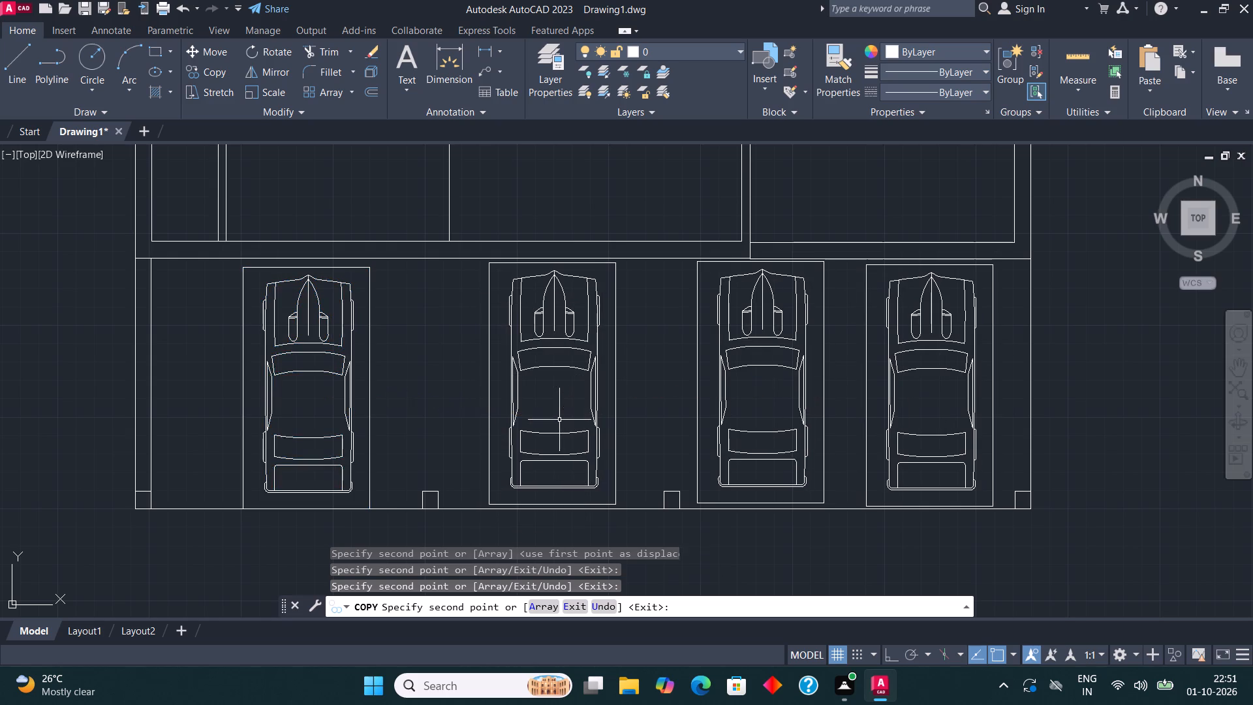
Draw connected lines with Ortho: 5' south from the plan's southwest corner, east along the full width, and north to the southeast corner.
scroll(427, 420, "down", 1)
middle_click_drag(520, 425, 555, 454)
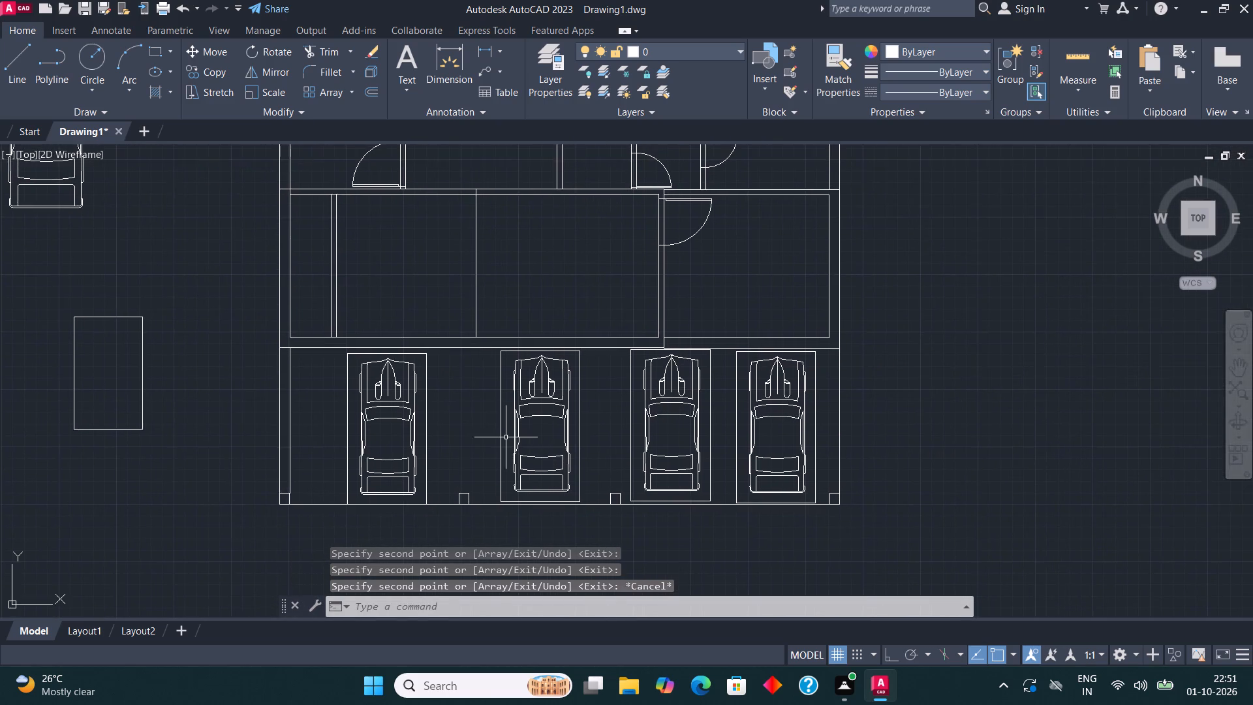
scroll(463, 419, "down", 1)
middle_click_drag(588, 424, 540, 352)
scroll(540, 352, "down", 1)
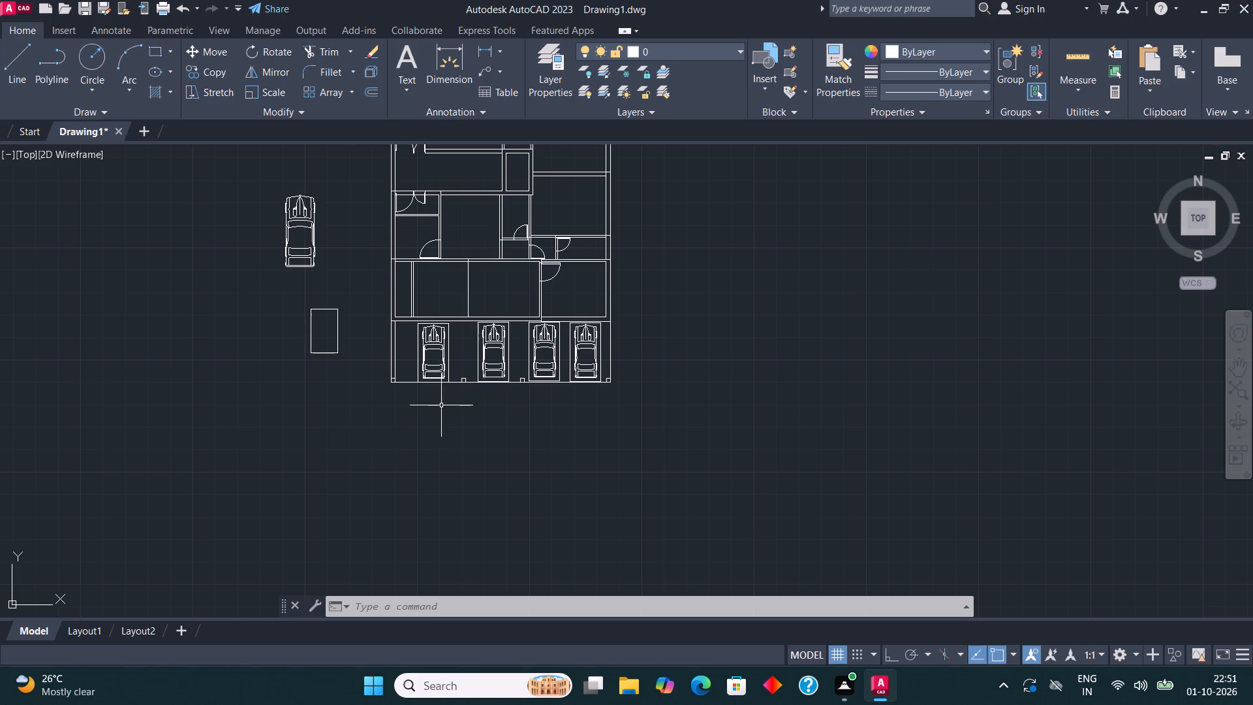
middle_click_drag(356, 435, 466, 465)
left_click(0, 61)
left_click(12, 67)
middle_click_drag(597, 390, 626, 406)
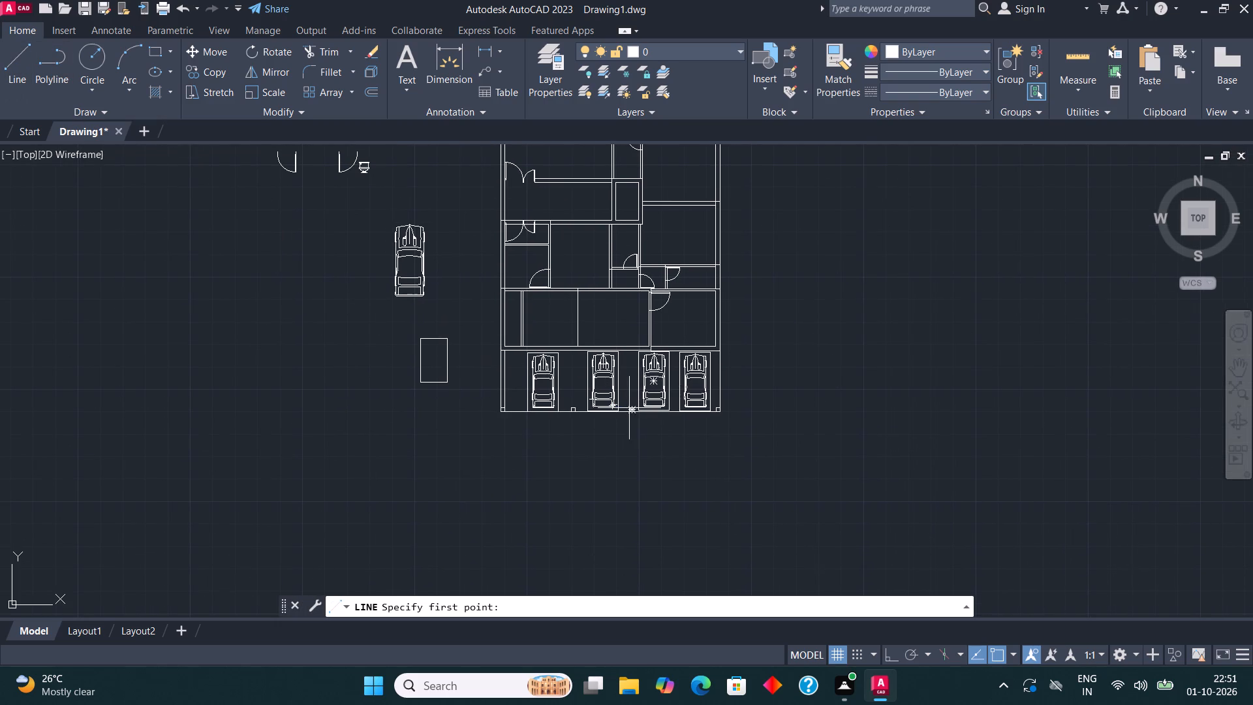
middle_click_drag(626, 406, 576, 377)
scroll(534, 406, "up", 2)
scroll(406, 404, "up", 2)
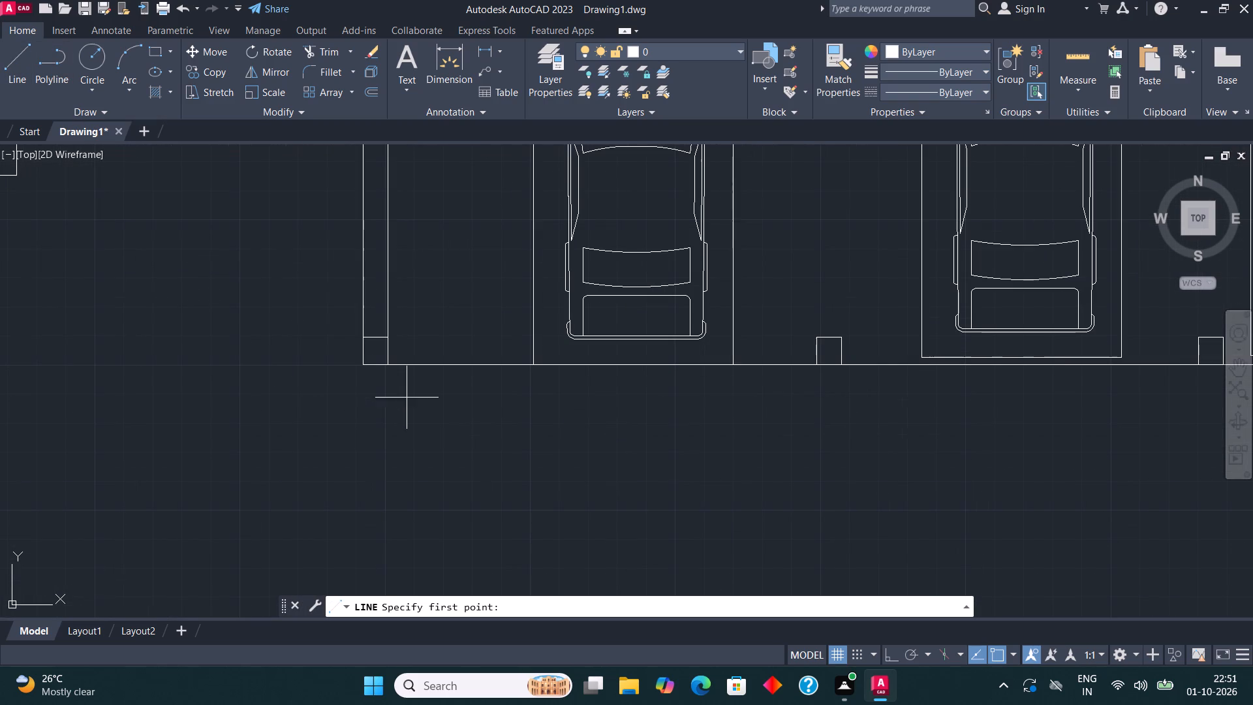
left_click(365, 369)
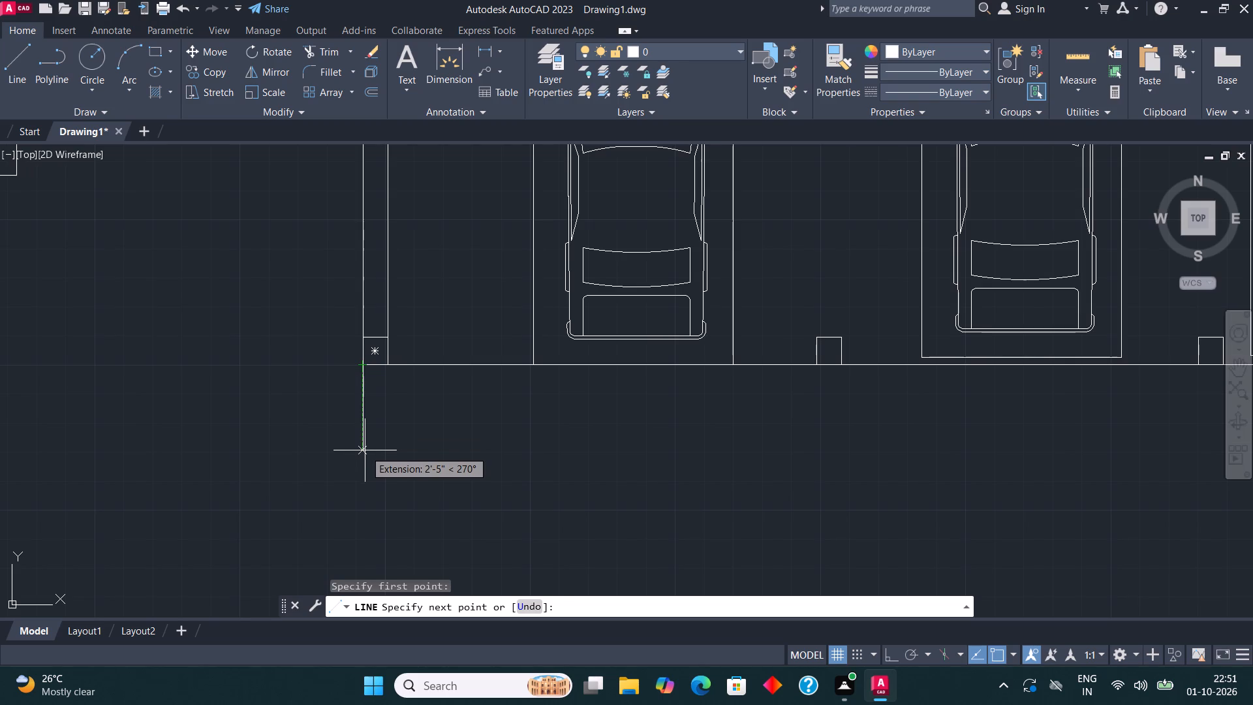
type("5;")
key("Return")
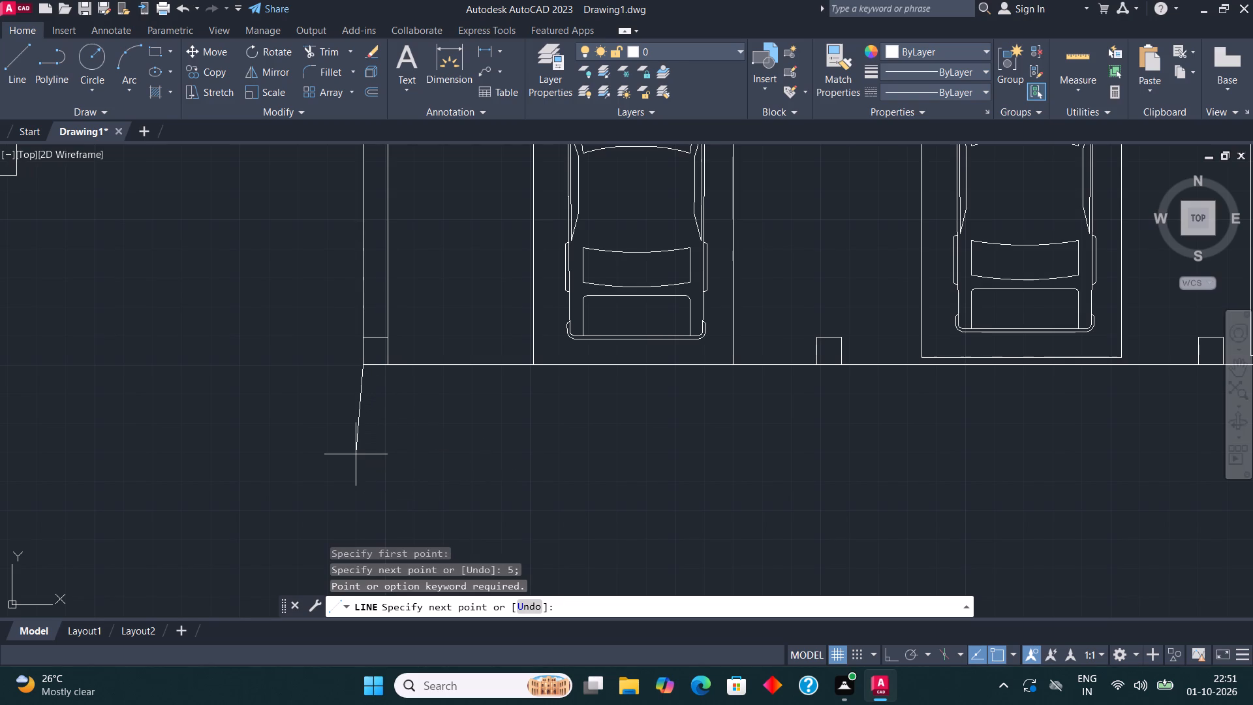
key("F8")
key("5")
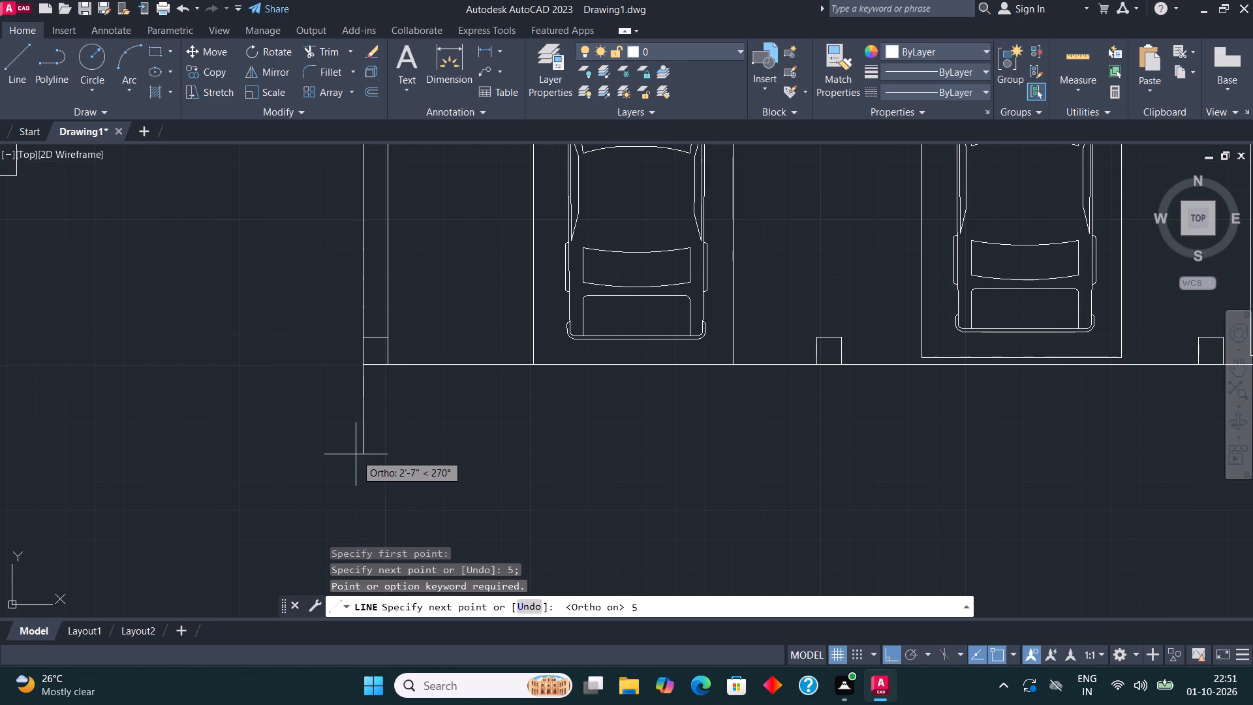
key("apostrophe")
key("Return")
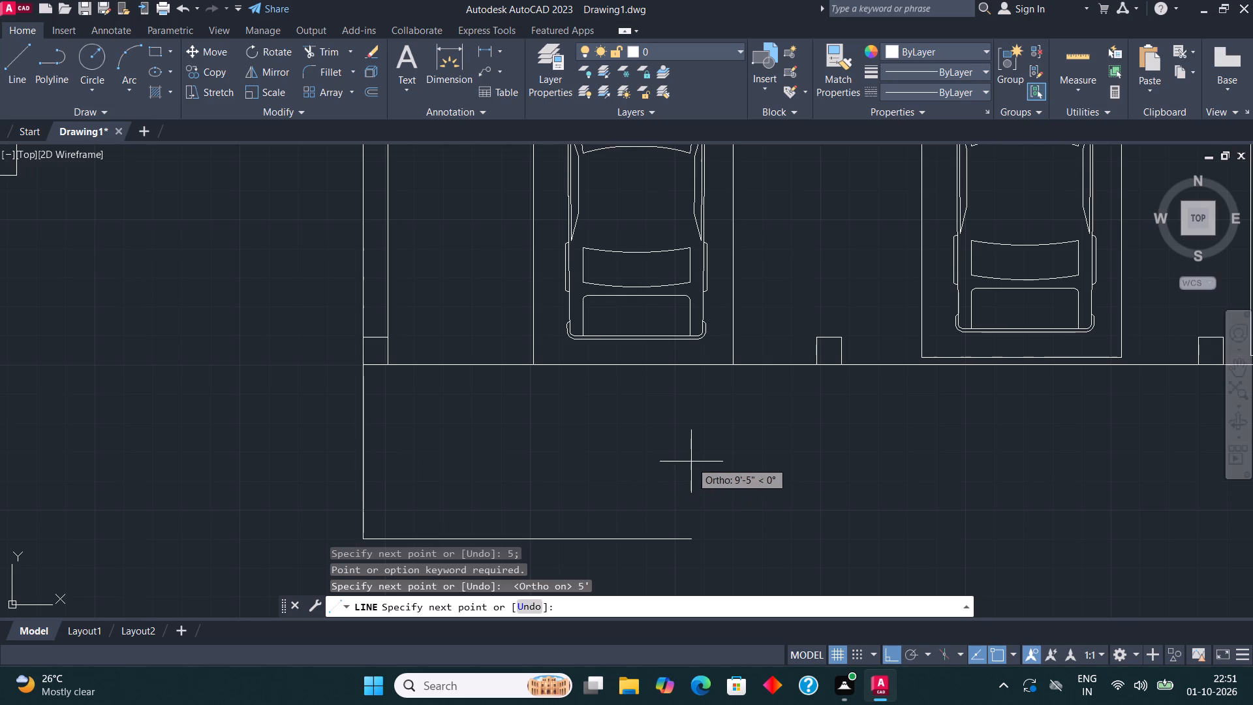
scroll(681, 463, "down", 5)
scroll(804, 452, "up", 4)
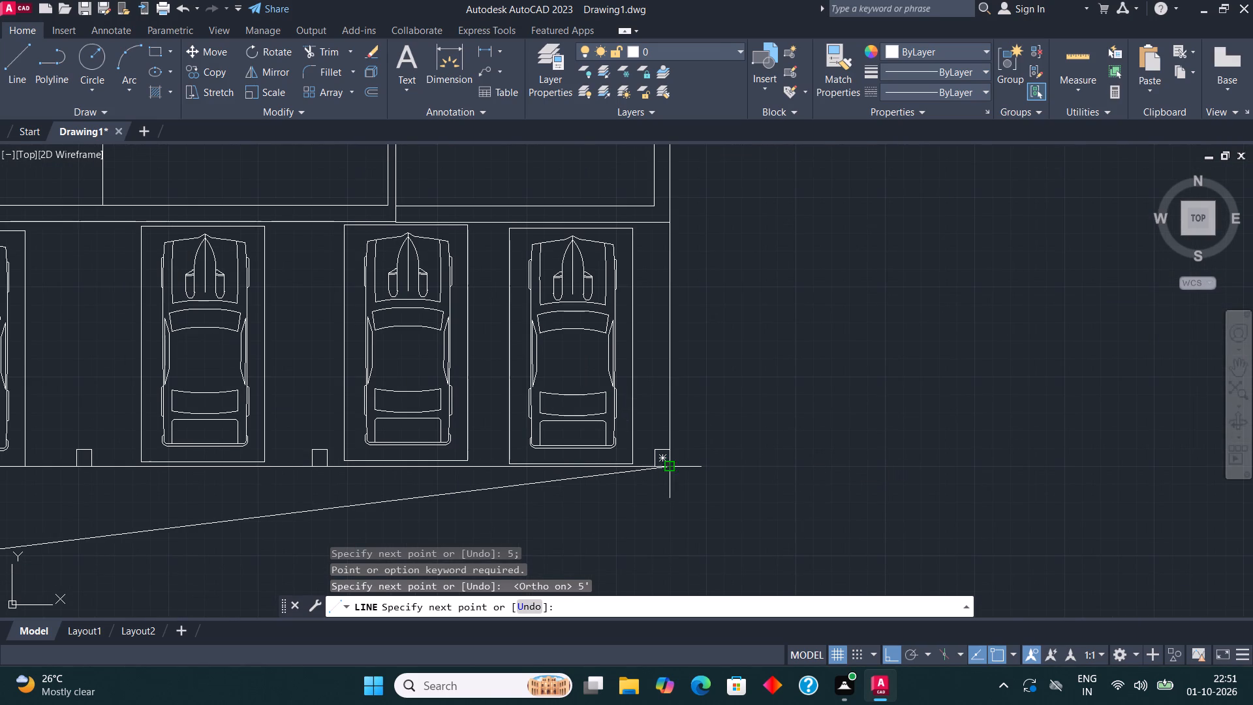
left_click(670, 510)
left_click(673, 465)
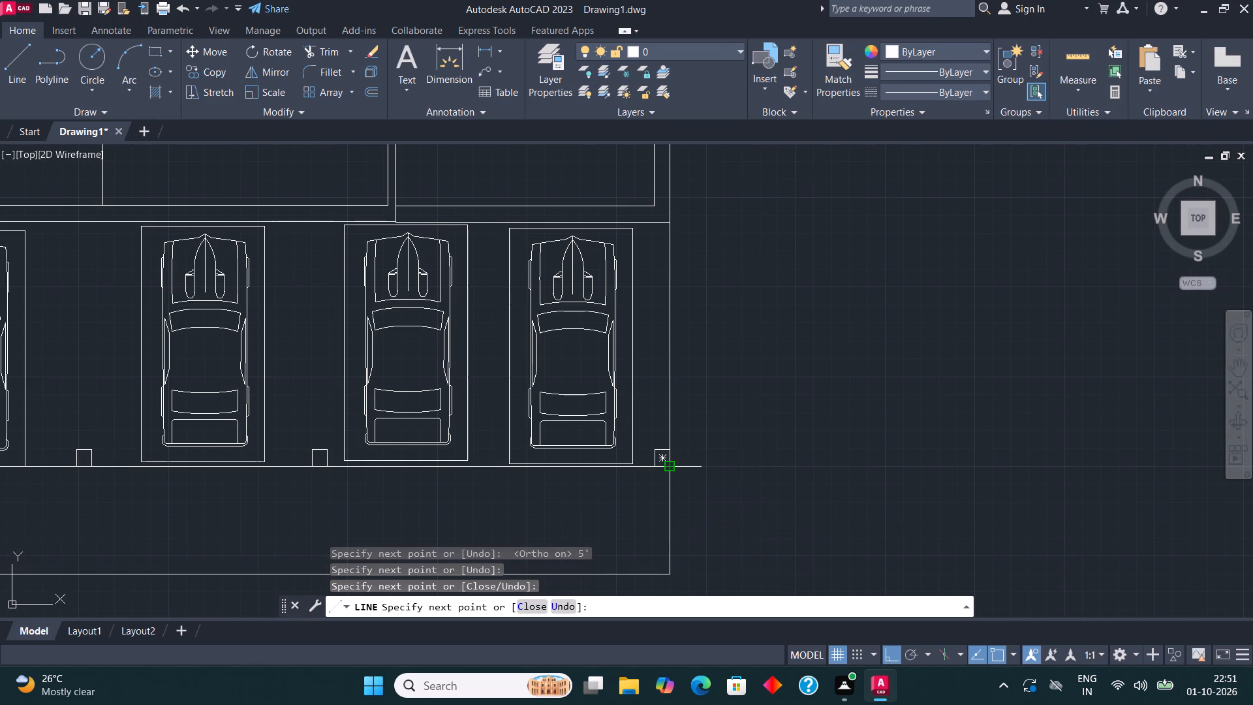
Move the westernmost car with its surrounding rectangle straight south, freehand, so it extends into the 5' strip.
key("Escape")
scroll(450, 459, "down", 1)
middle_click_drag(597, 460, 879, 456)
middle_click_drag(504, 454, 595, 480)
scroll(544, 447, "up", 1)
left_click_drag(575, 482, 575, 475)
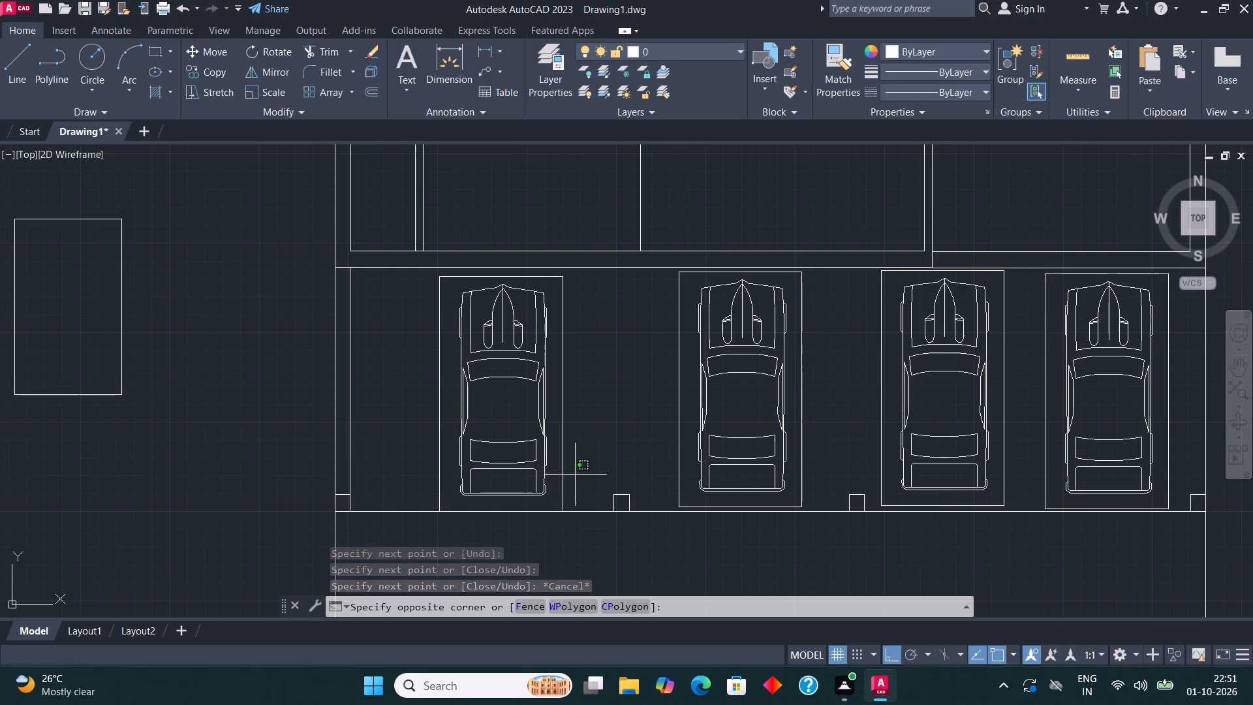
left_click(431, 286)
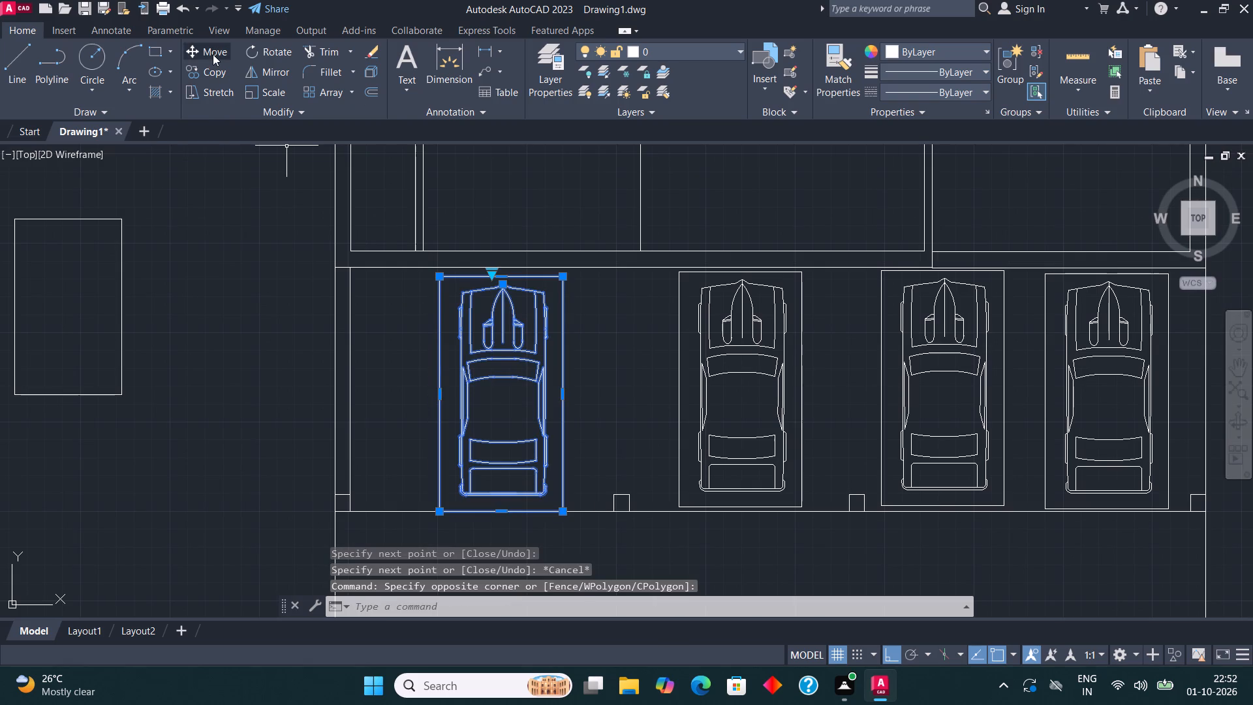
left_click(213, 54)
left_click(494, 392)
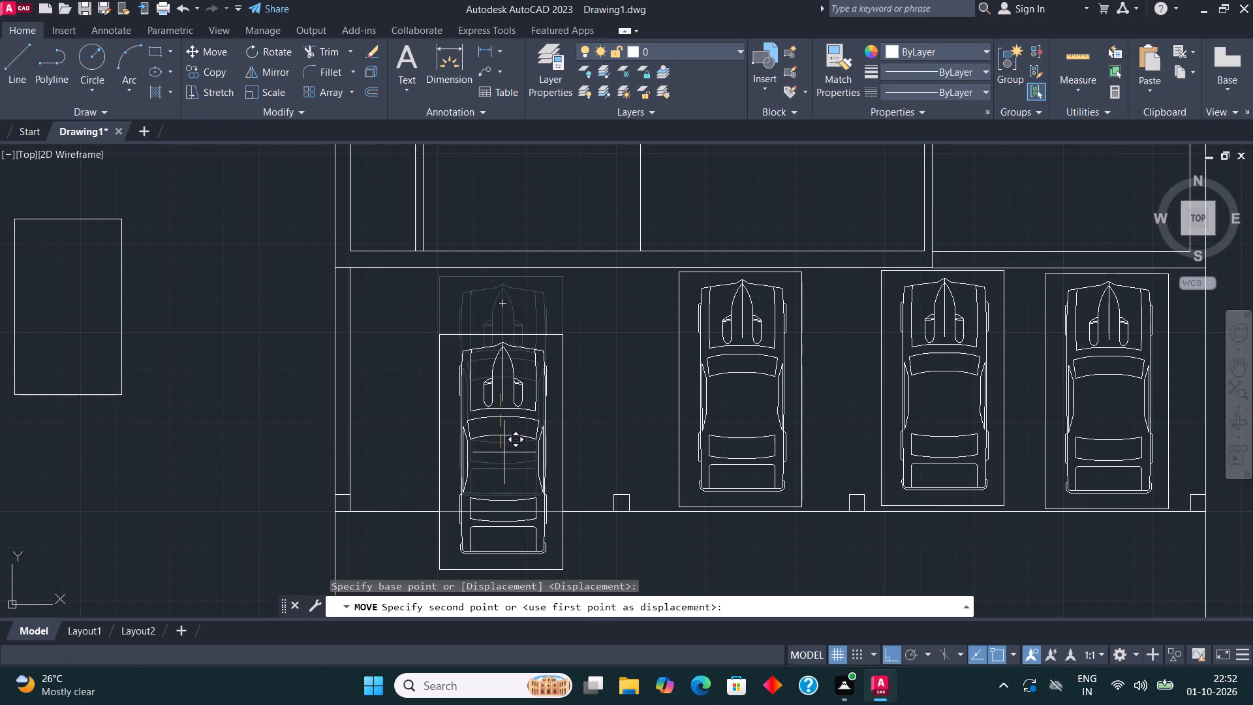
left_click(504, 467)
scroll(508, 373, "down", 3)
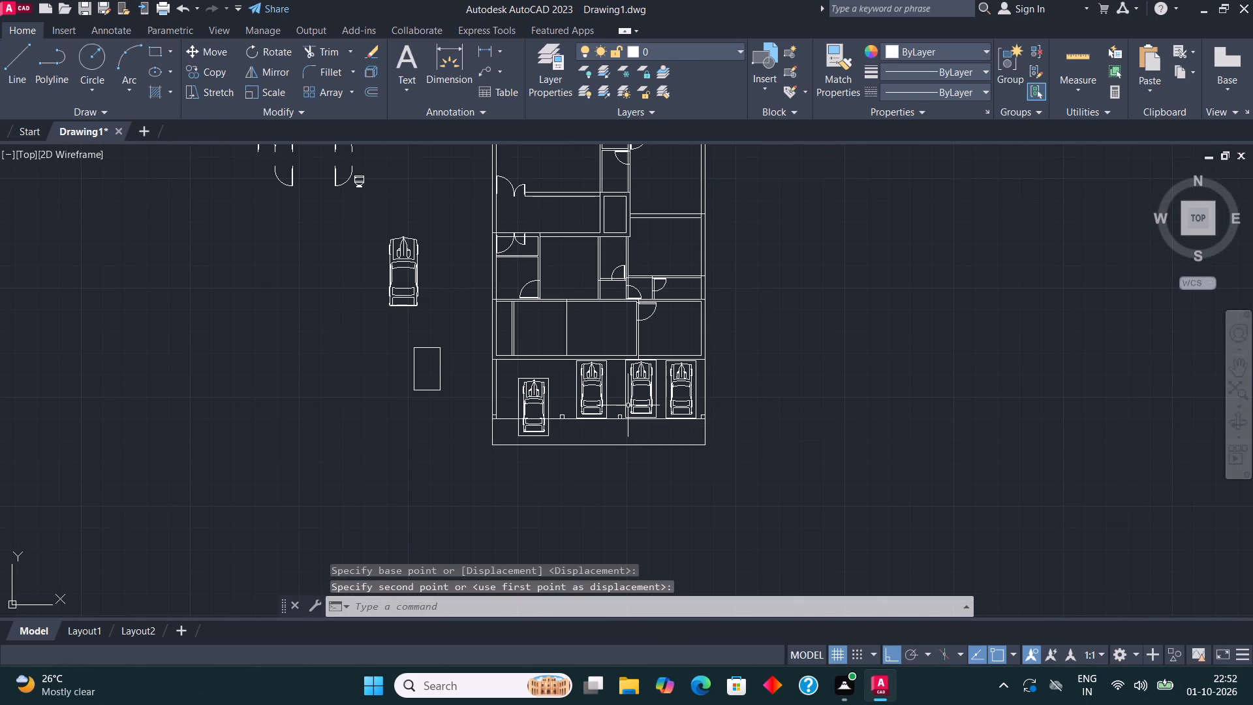
Scale up the westernmost car with its rectangle from near its centre, picking the factor freehand.
scroll(544, 397, "up", 2)
left_click(508, 410)
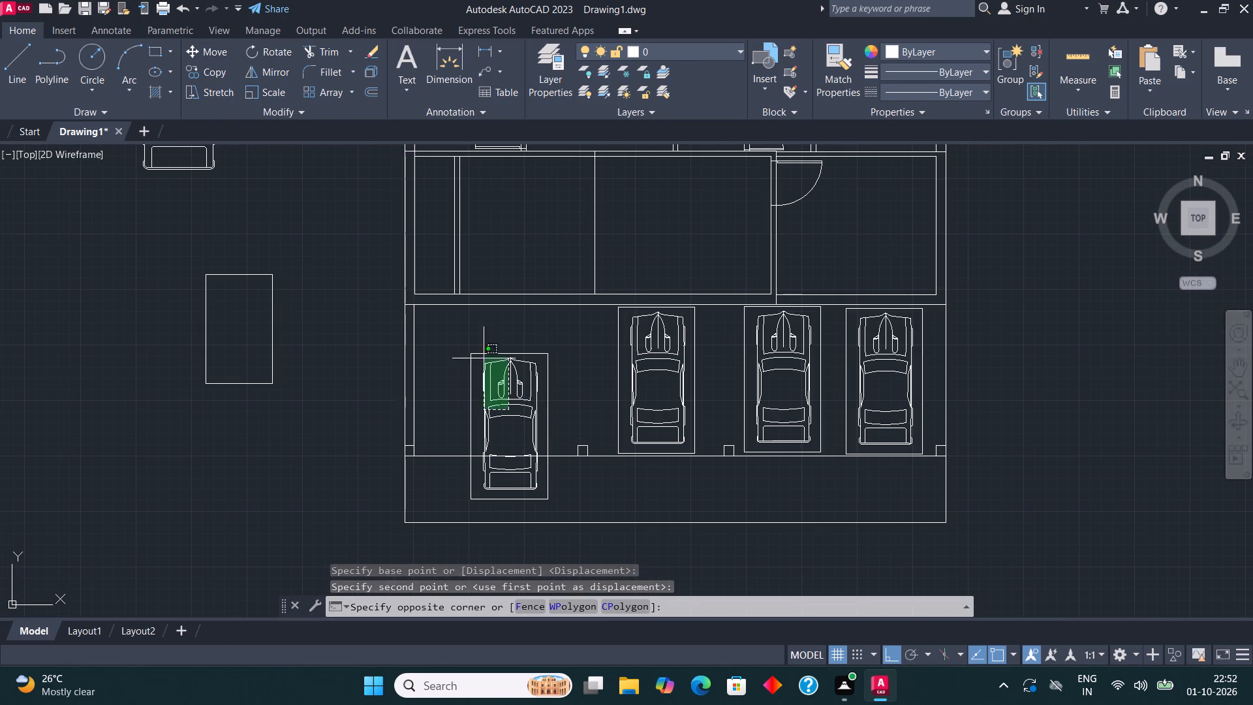
left_click(463, 341)
left_click(266, 93)
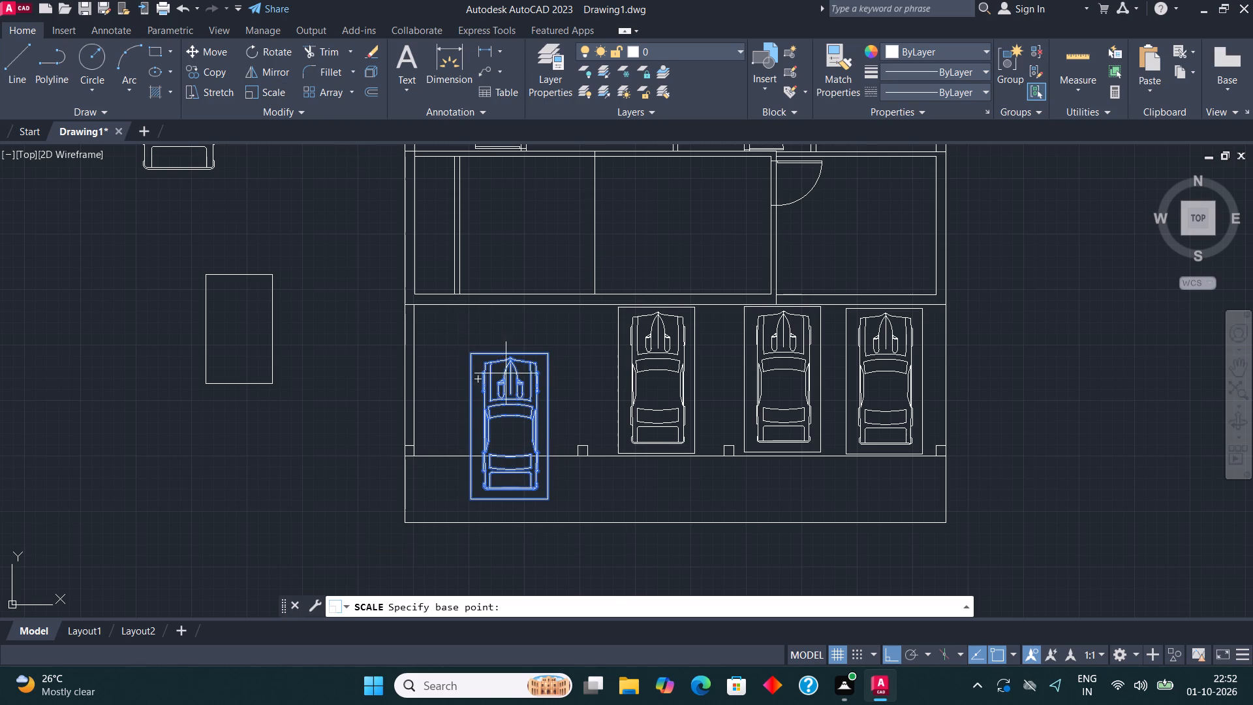
left_click(508, 434)
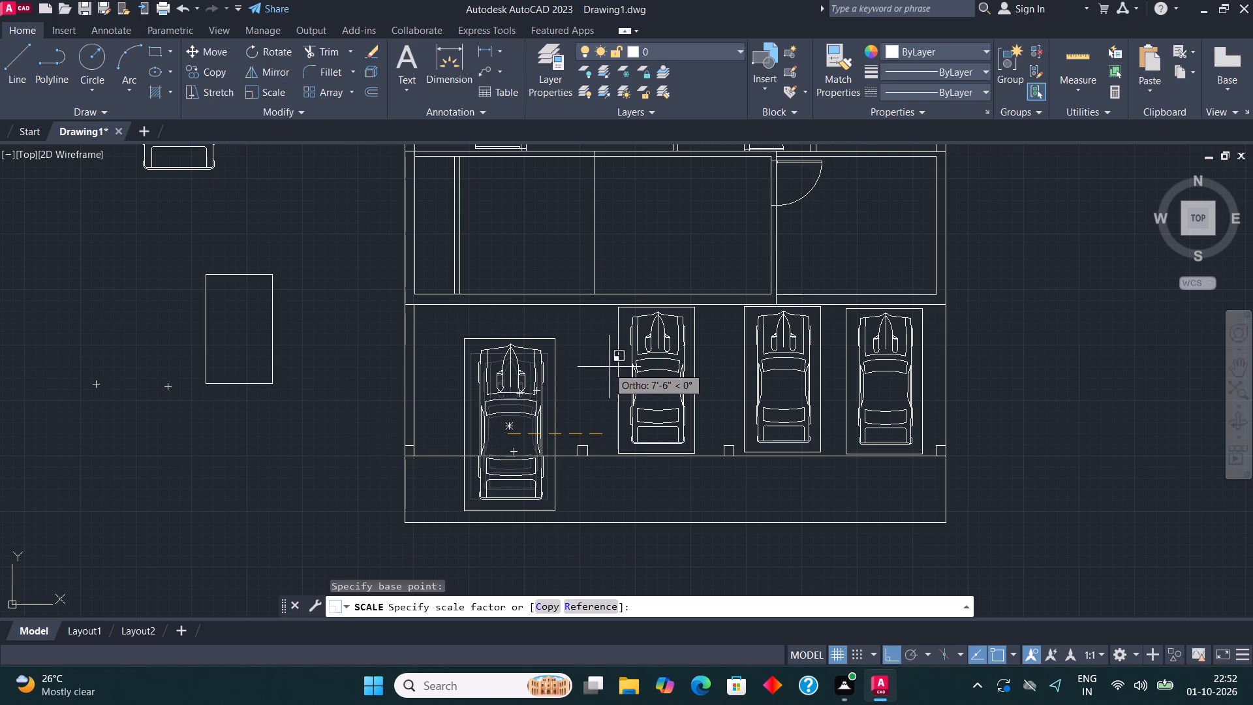
left_click(610, 366)
Move the enlarged car and its rectangle slightly north, keeping them within the outlined south strip.
left_click(565, 394)
left_click(449, 334)
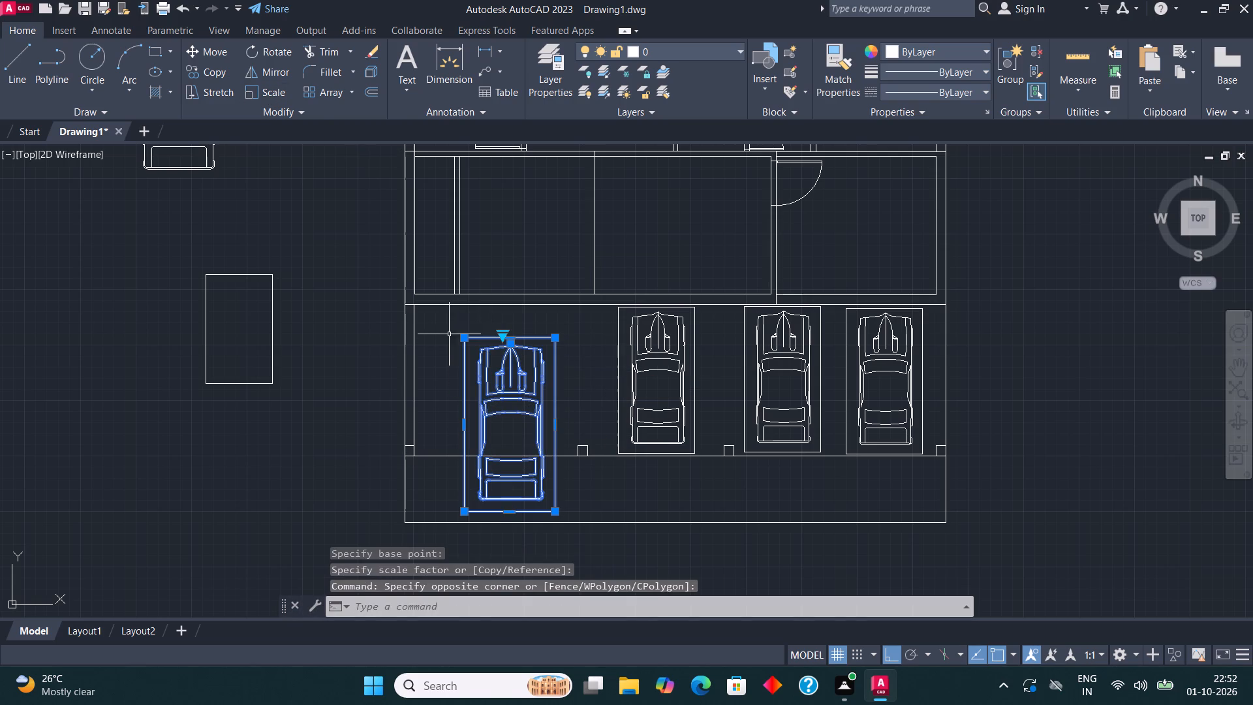
left_click(219, 57)
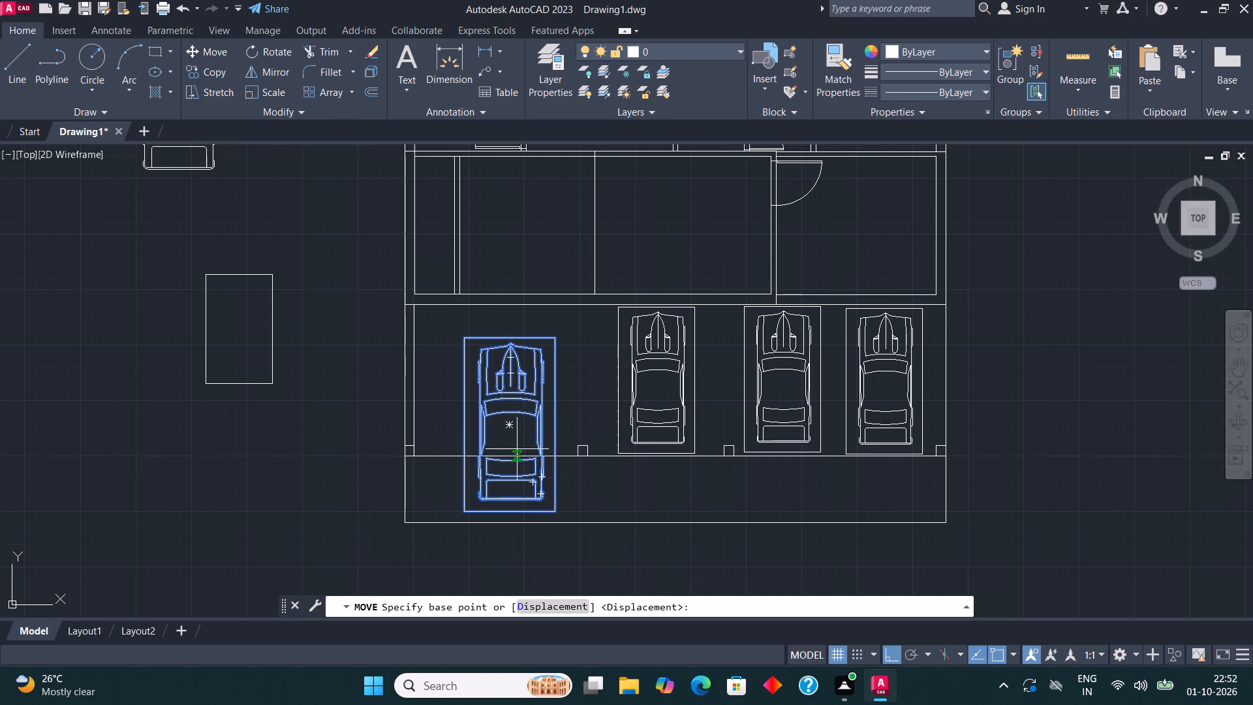
left_click(516, 448)
left_click(510, 436)
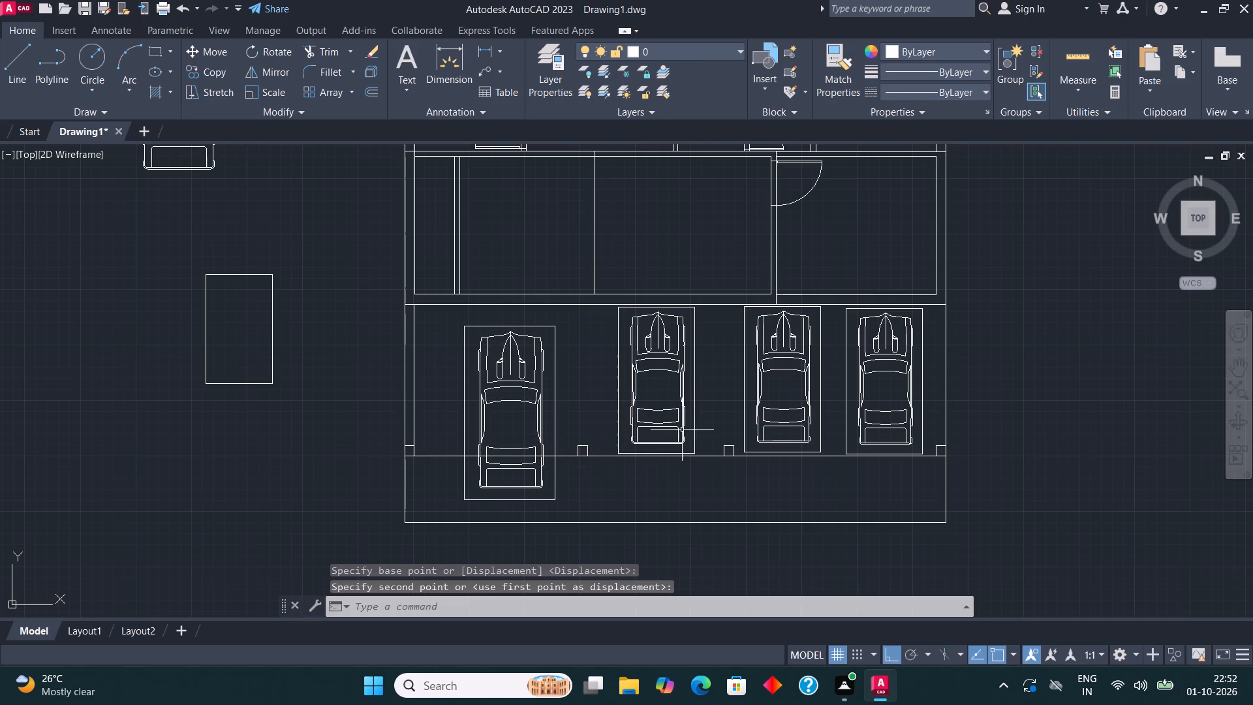
Delete the three smaller framed cars east of the enlarged one.
left_click(716, 418)
left_click(565, 394)
key("Delete")
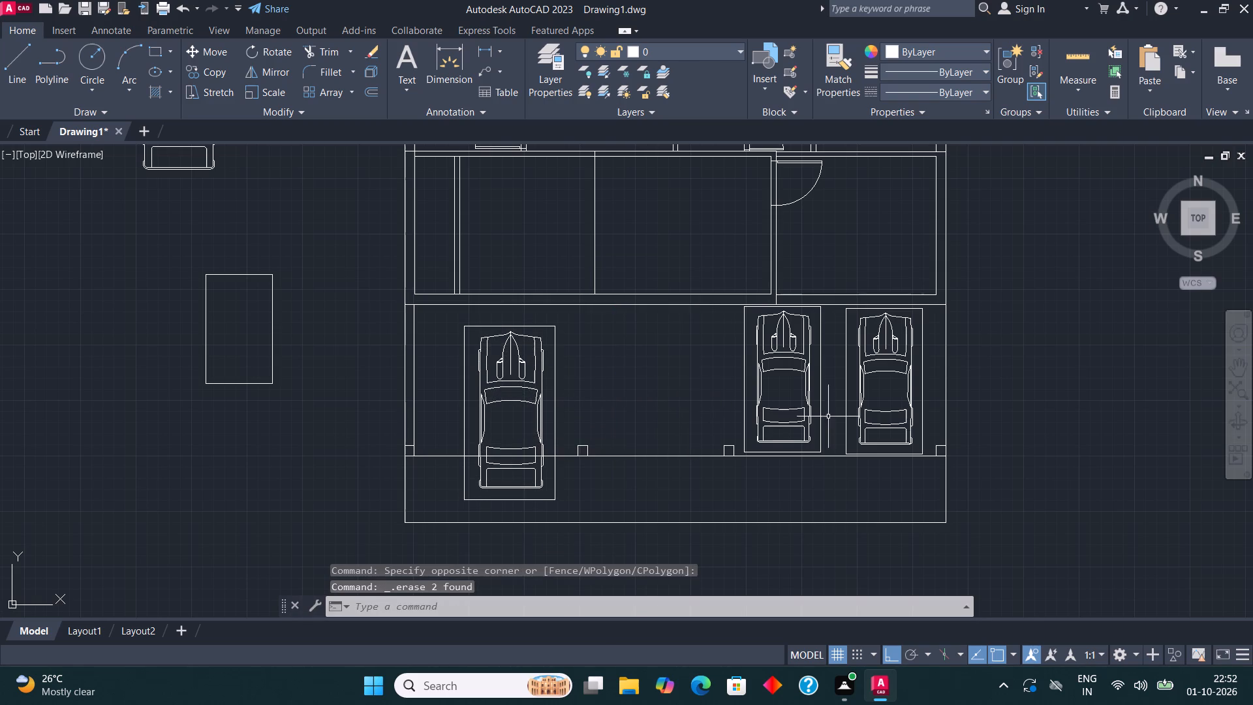
left_click_drag(836, 420, 832, 413)
left_click(719, 387)
key("Delete")
left_click(928, 411)
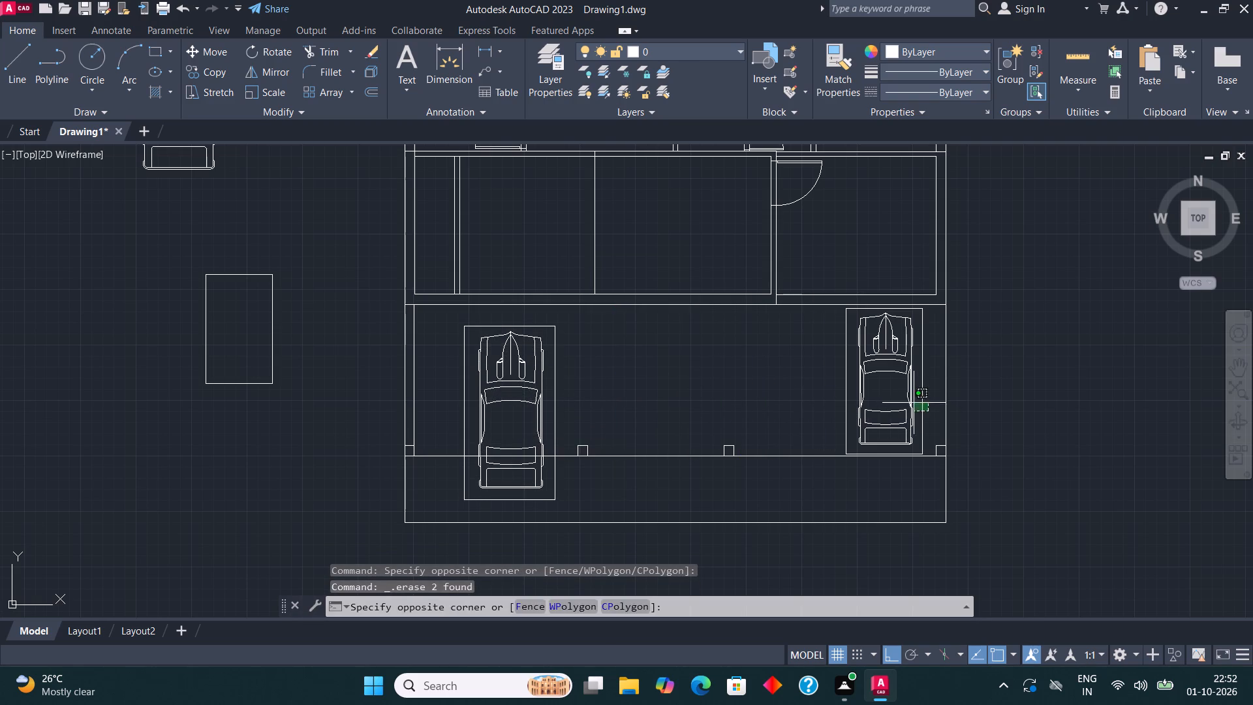
left_click(777, 384)
key("Delete")
Copy the enlarged car with its rectangle three times eastward, at about 10'-4", 20'-8" and 28' from the original.
left_click(583, 412)
left_click(448, 317)
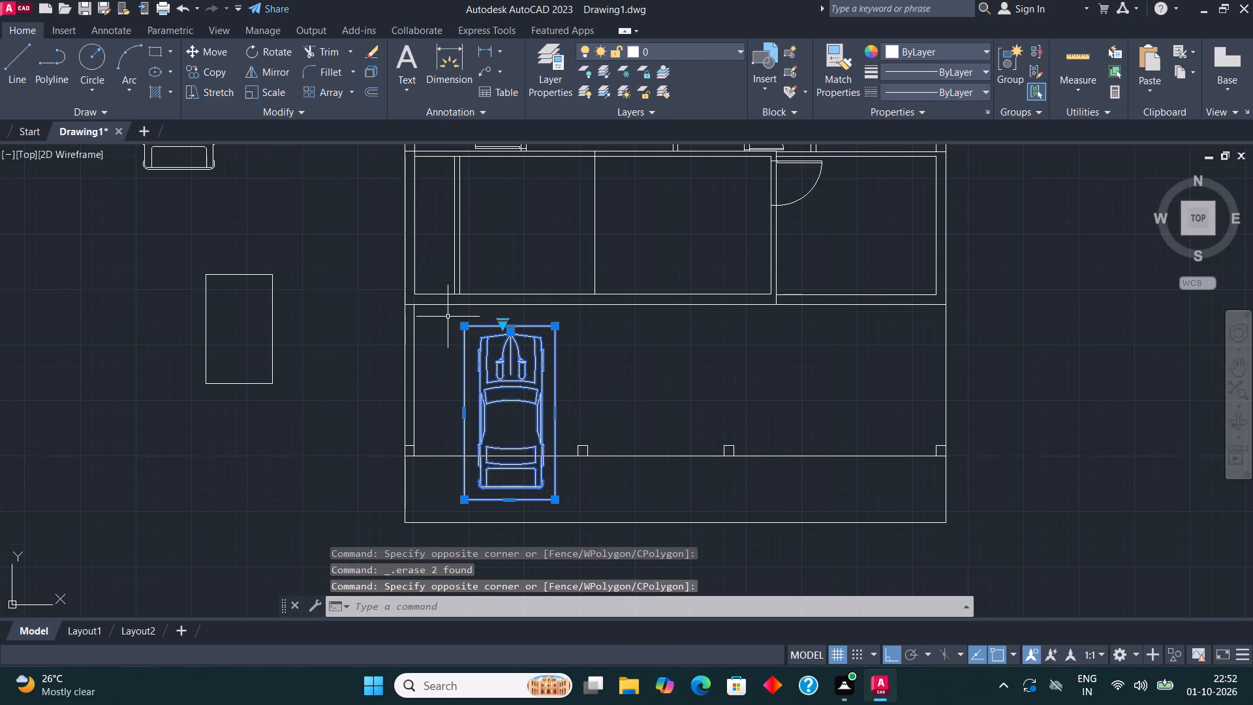
left_click(216, 77)
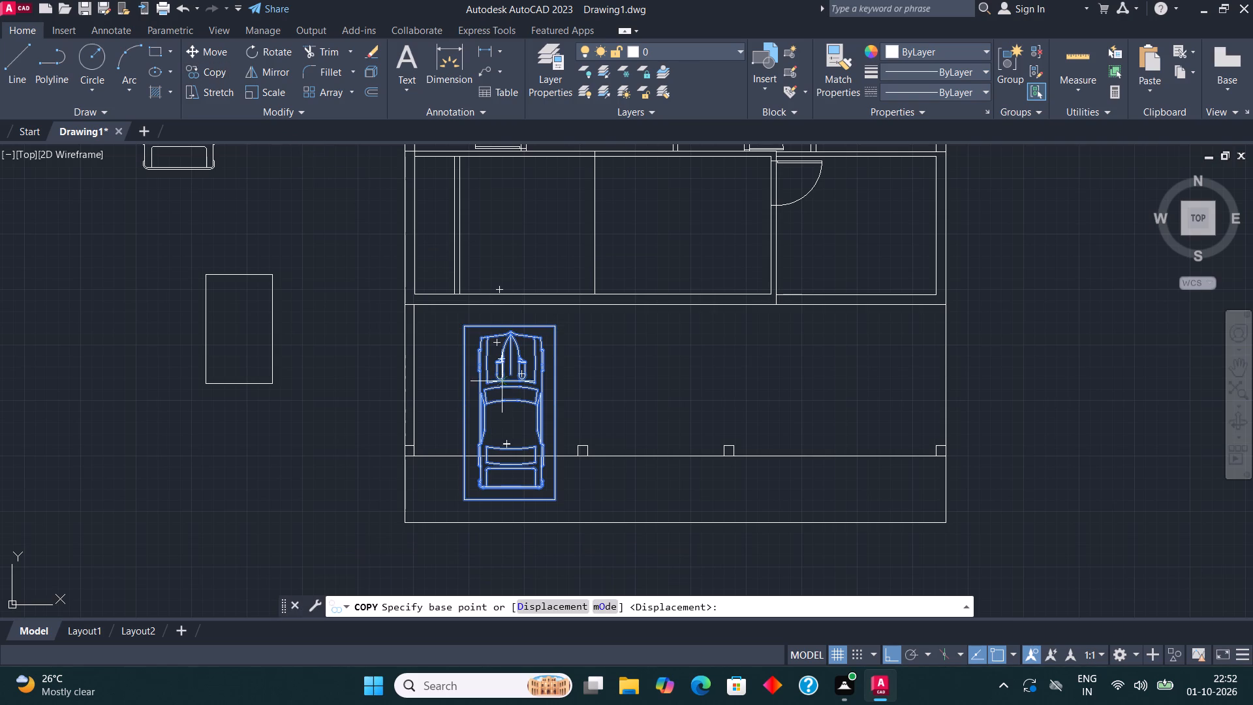
left_click(495, 395)
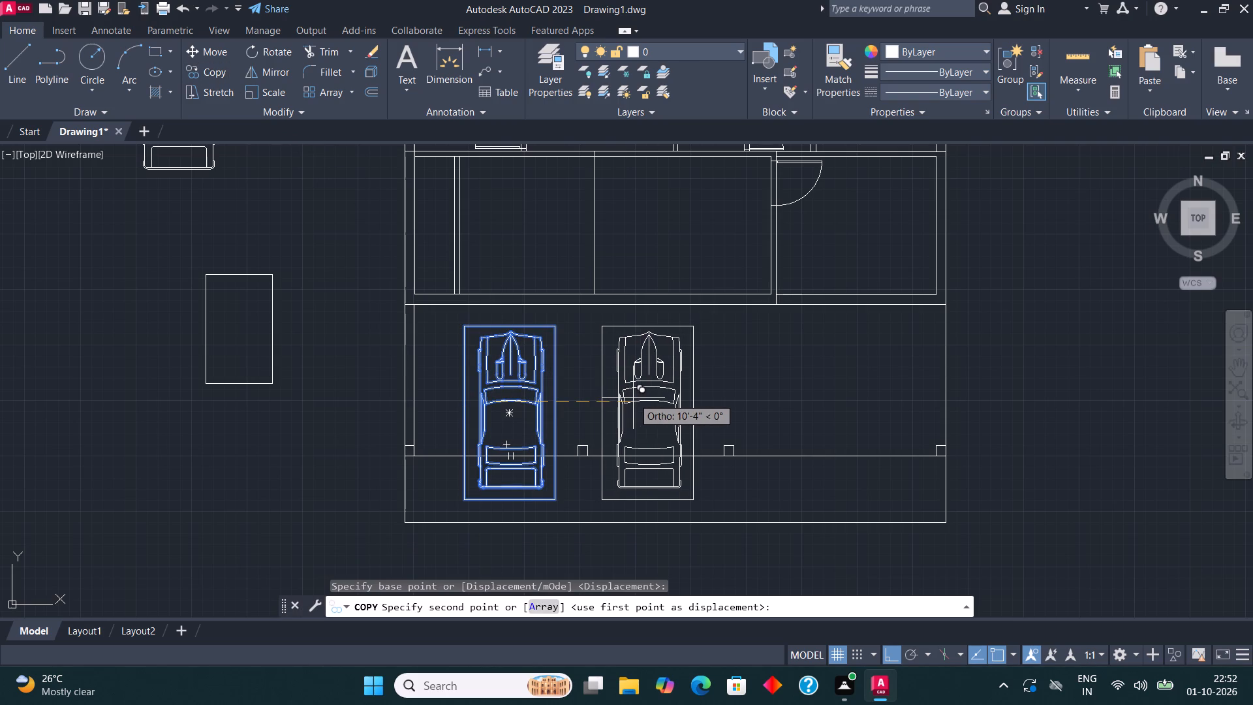
left_click(634, 398)
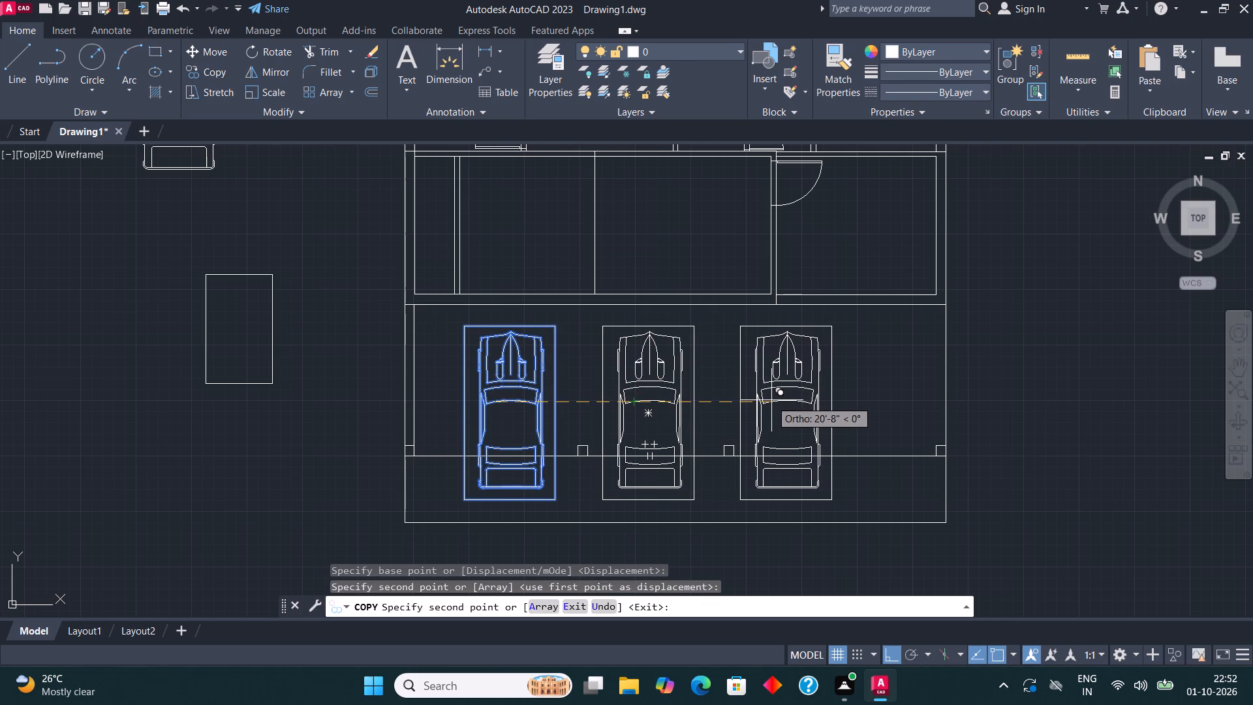
left_click(771, 400)
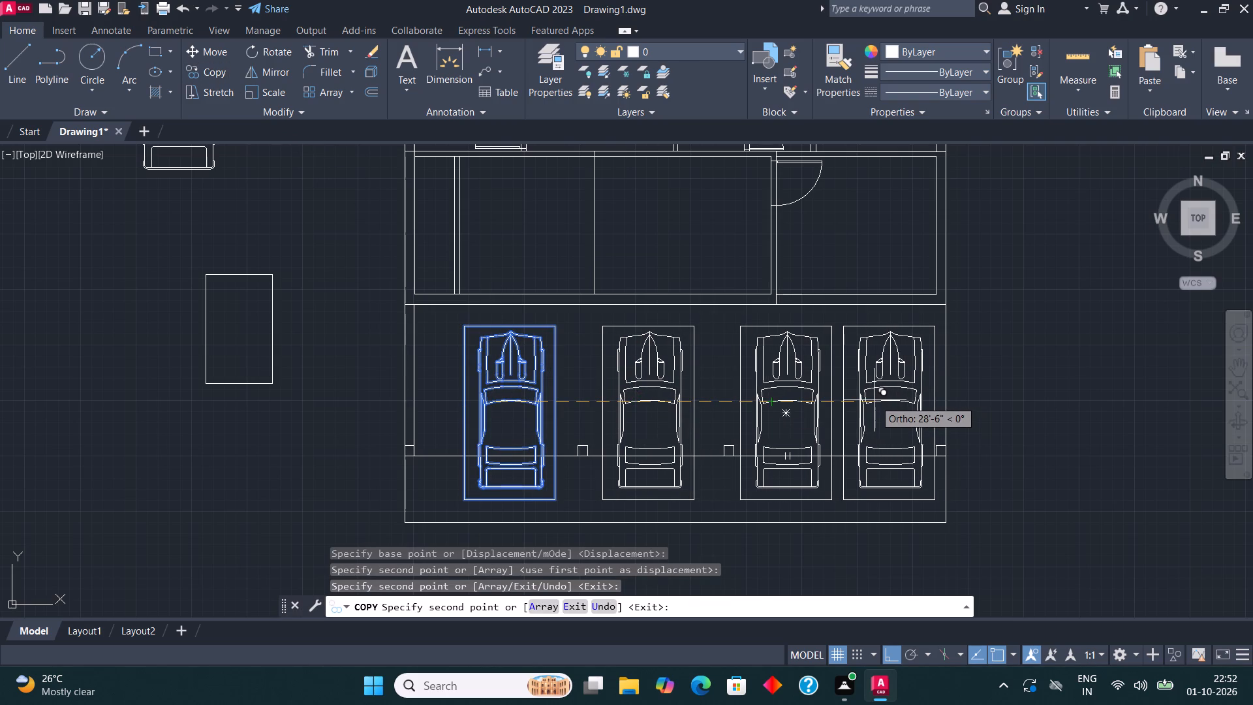
left_click(872, 398)
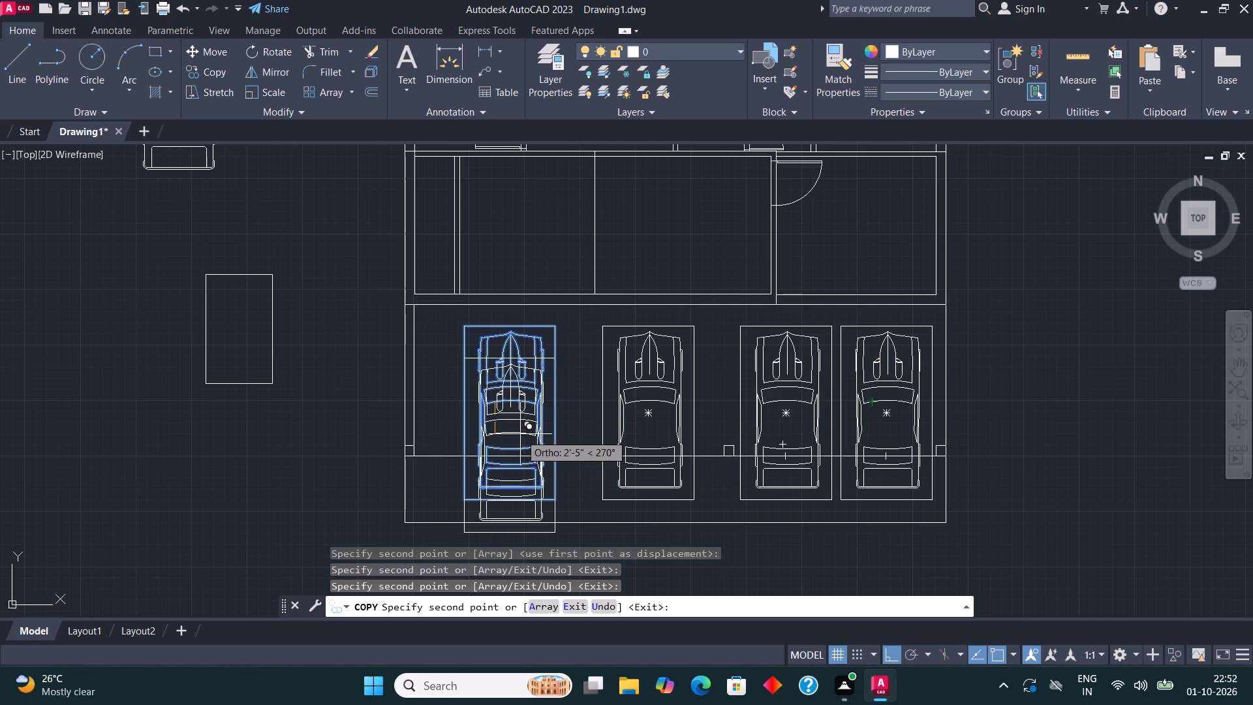
key("Escape")
Save the drawing as SITE CUM GF in the Downloads folder, as an AutoCAD 2018 drawing.
scroll(469, 463, "down", 4)
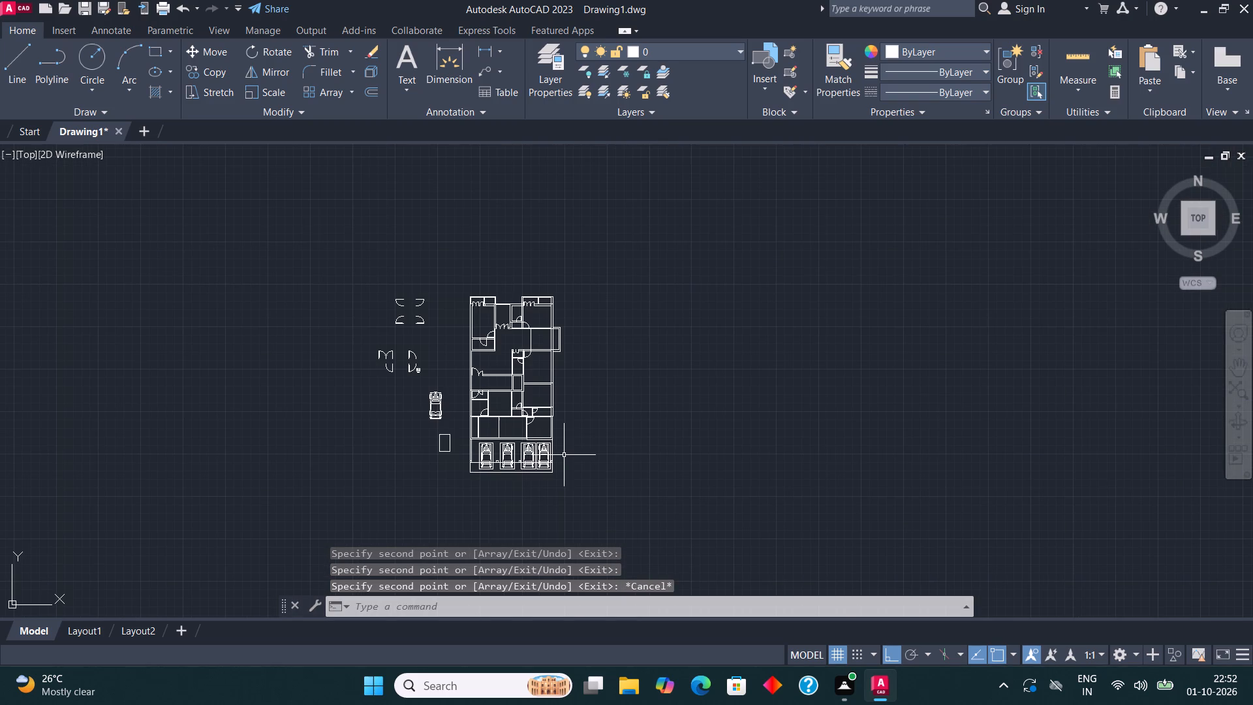
middle_click_drag(575, 464, 629, 479)
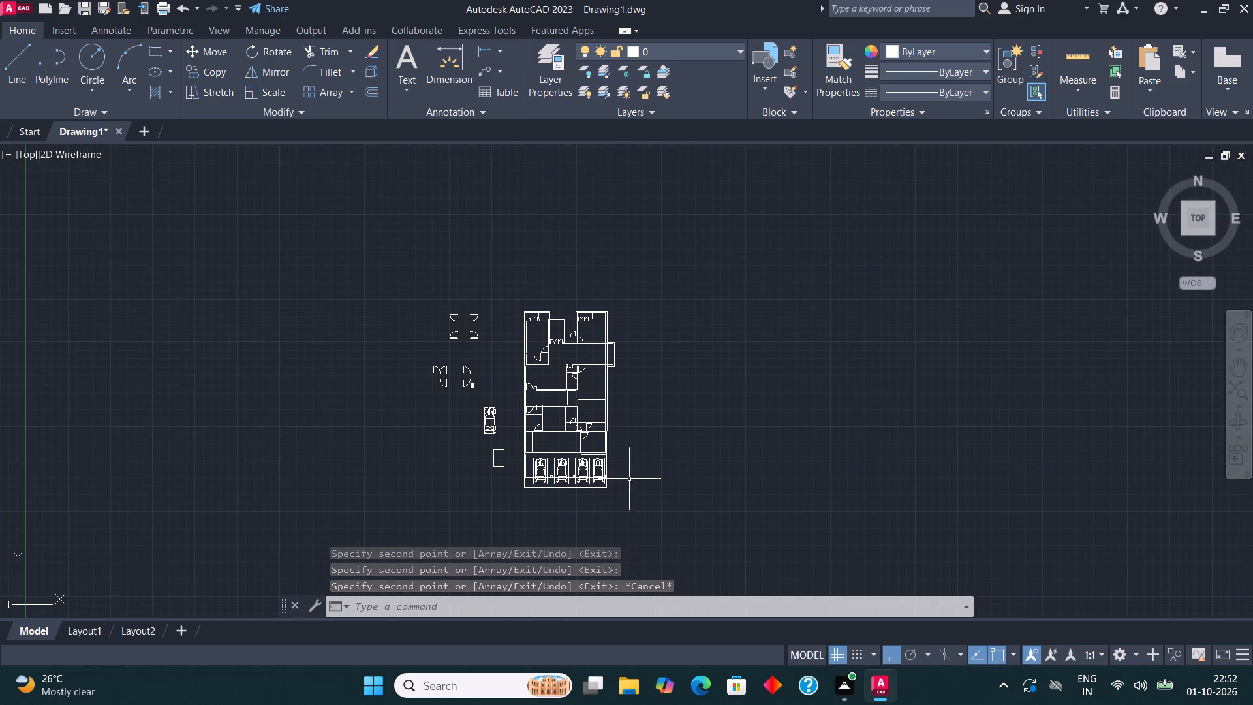
scroll(591, 468, "up", 2)
scroll(433, 516, "up", 1)
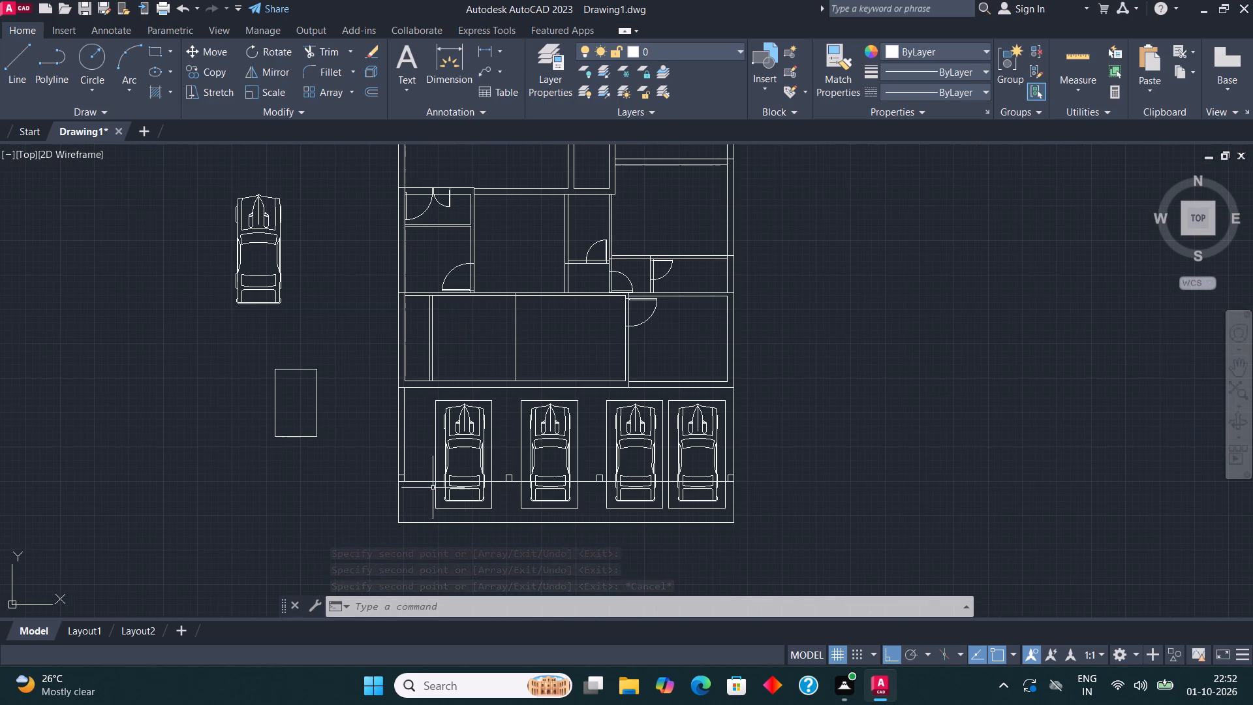
middle_click_drag(604, 377, 581, 450)
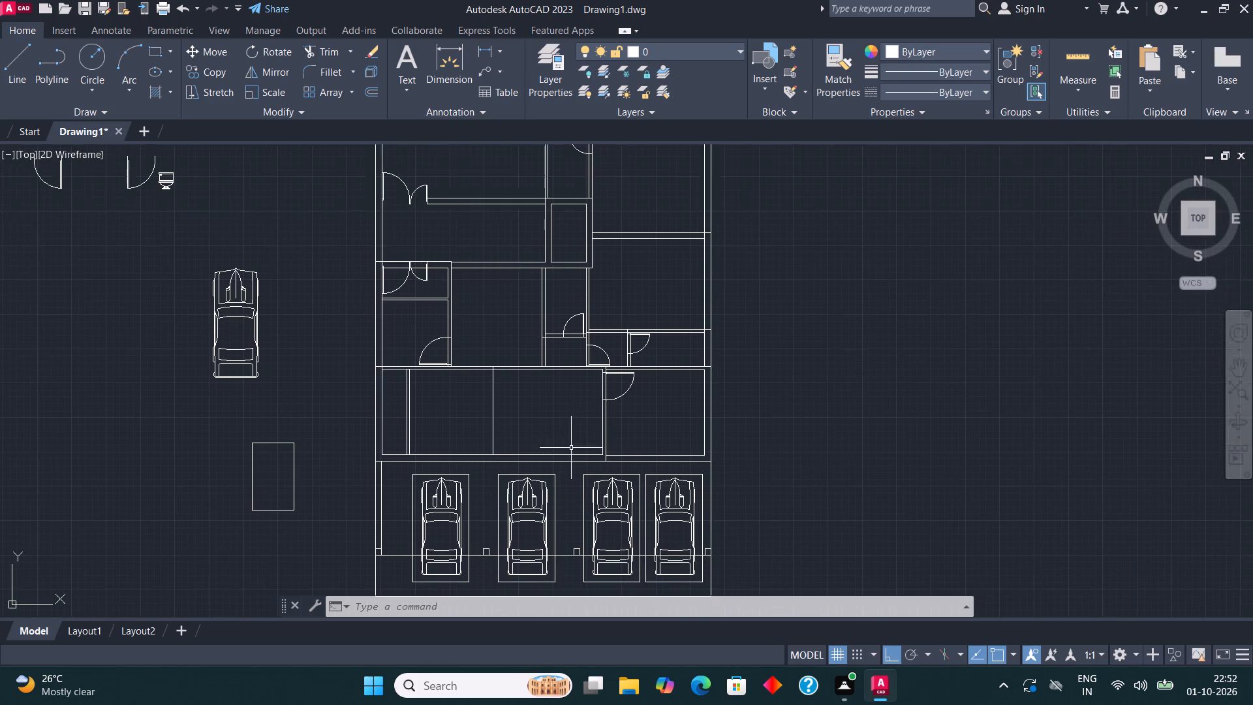
scroll(540, 429, "down", 3)
key("ctrl+s")
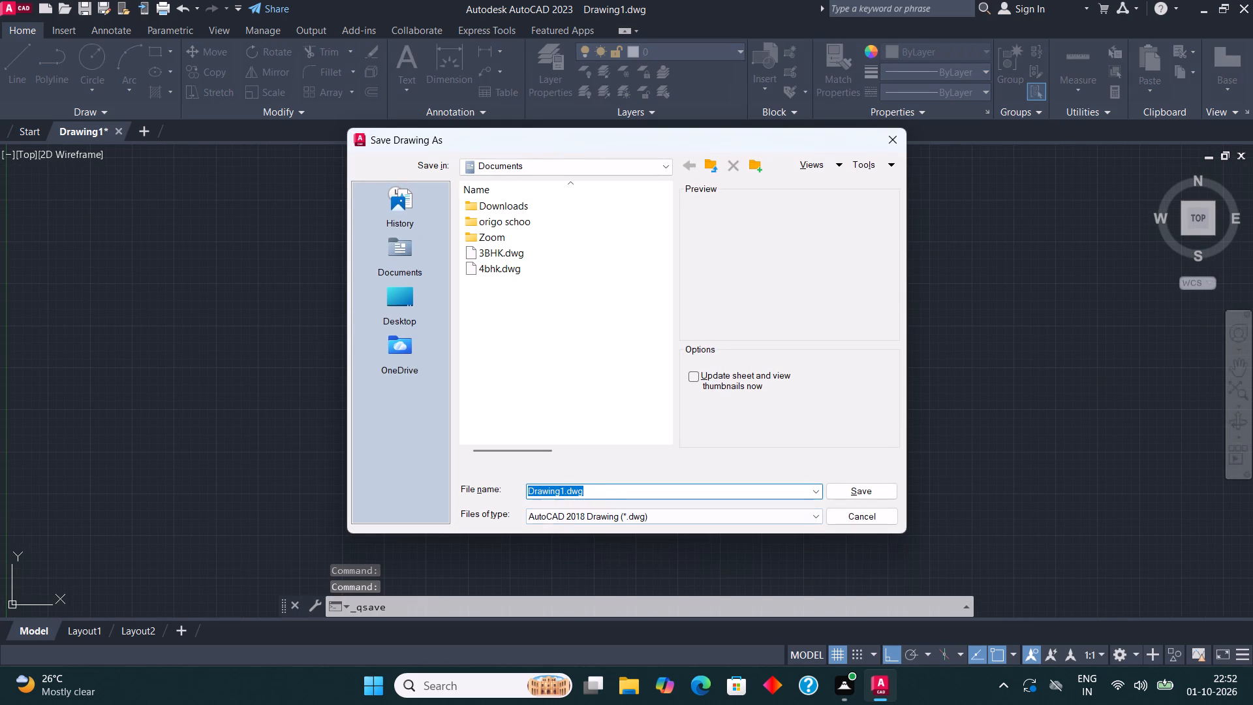
type("SITE CUM")
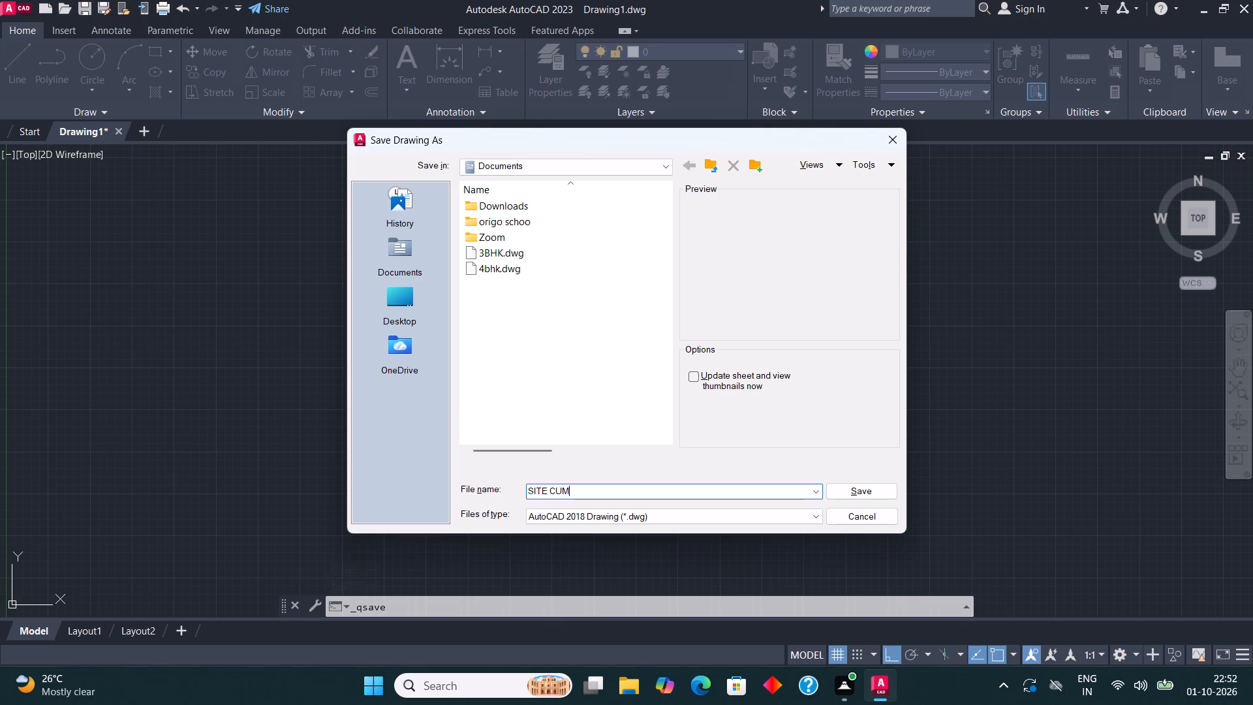
key("space")
key("g")
key("f")
left_click(557, 168)
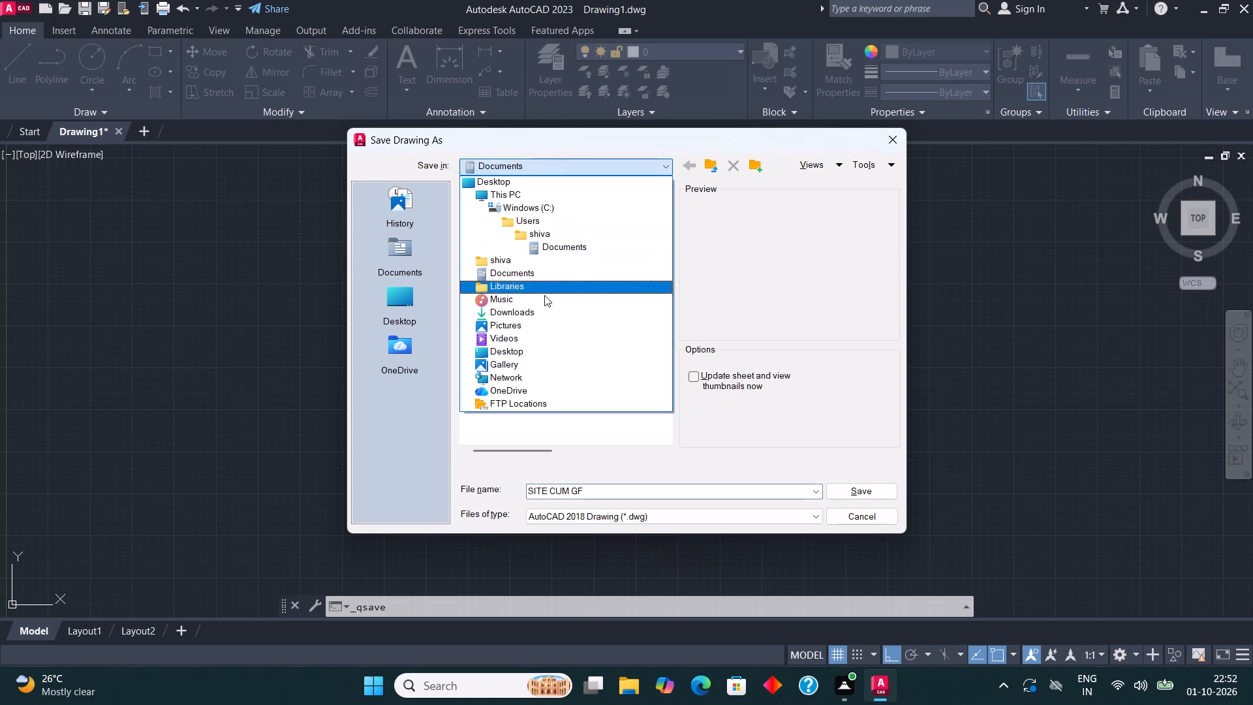
left_click(528, 315)
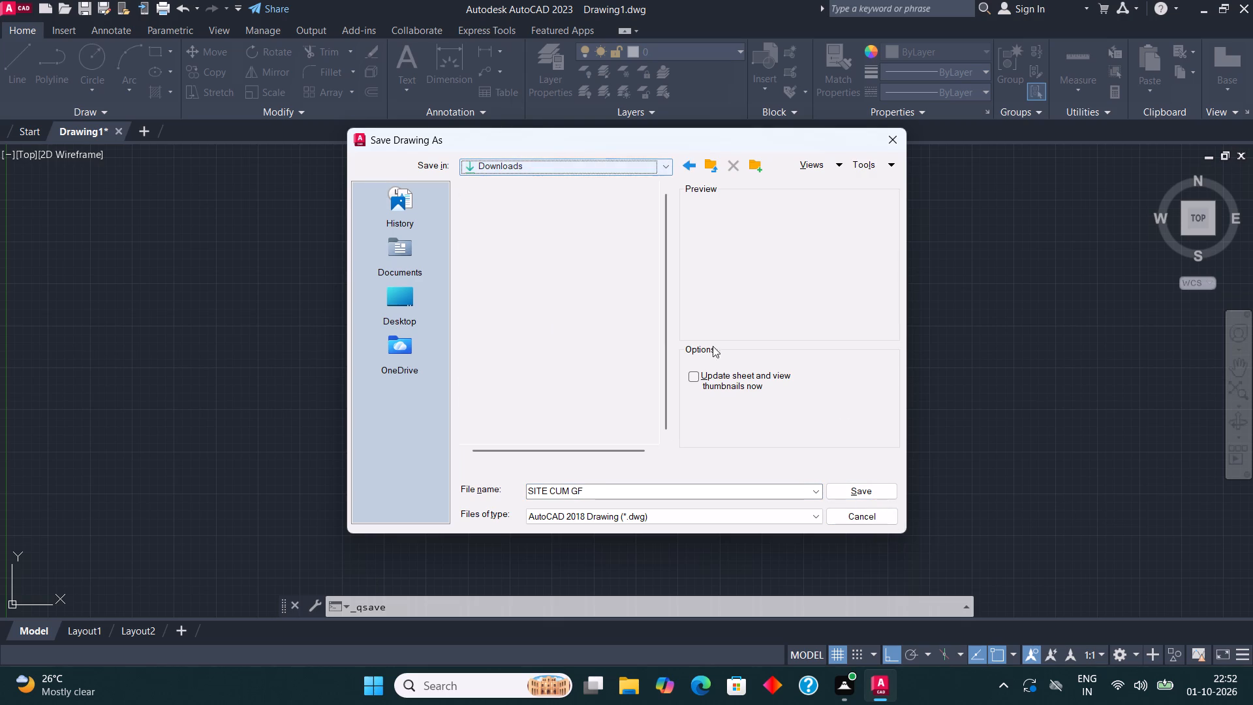
left_click(857, 490)
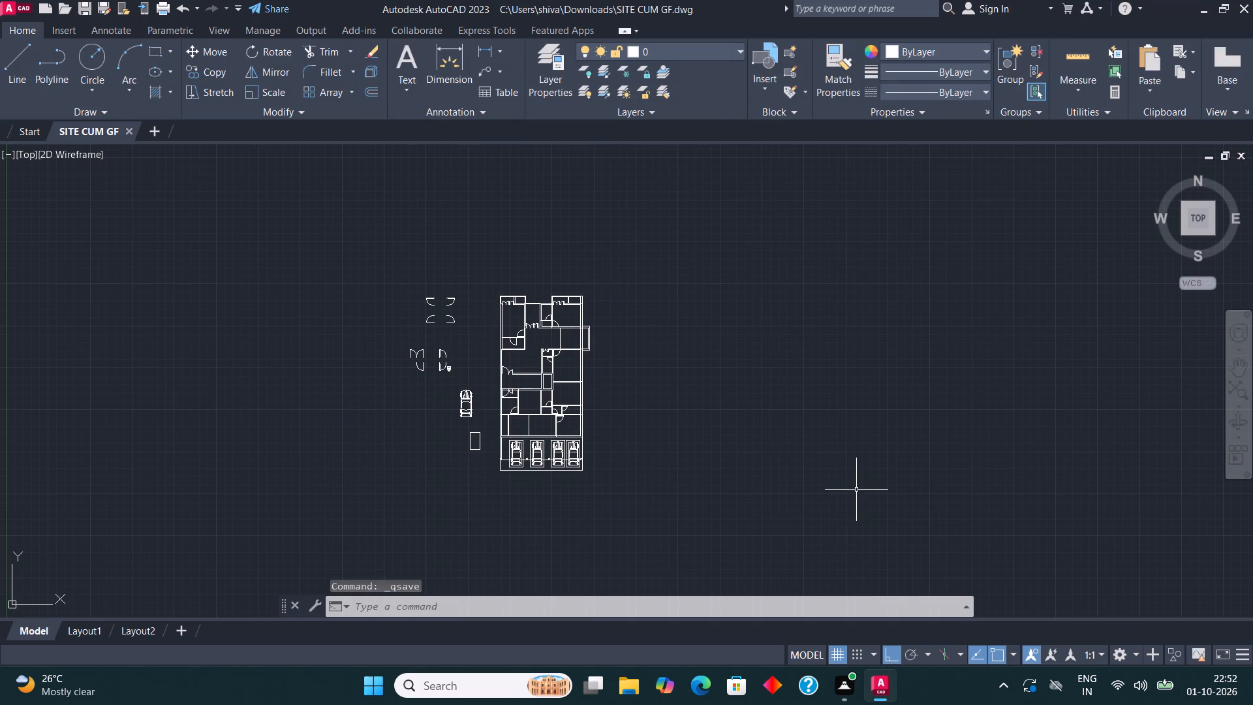
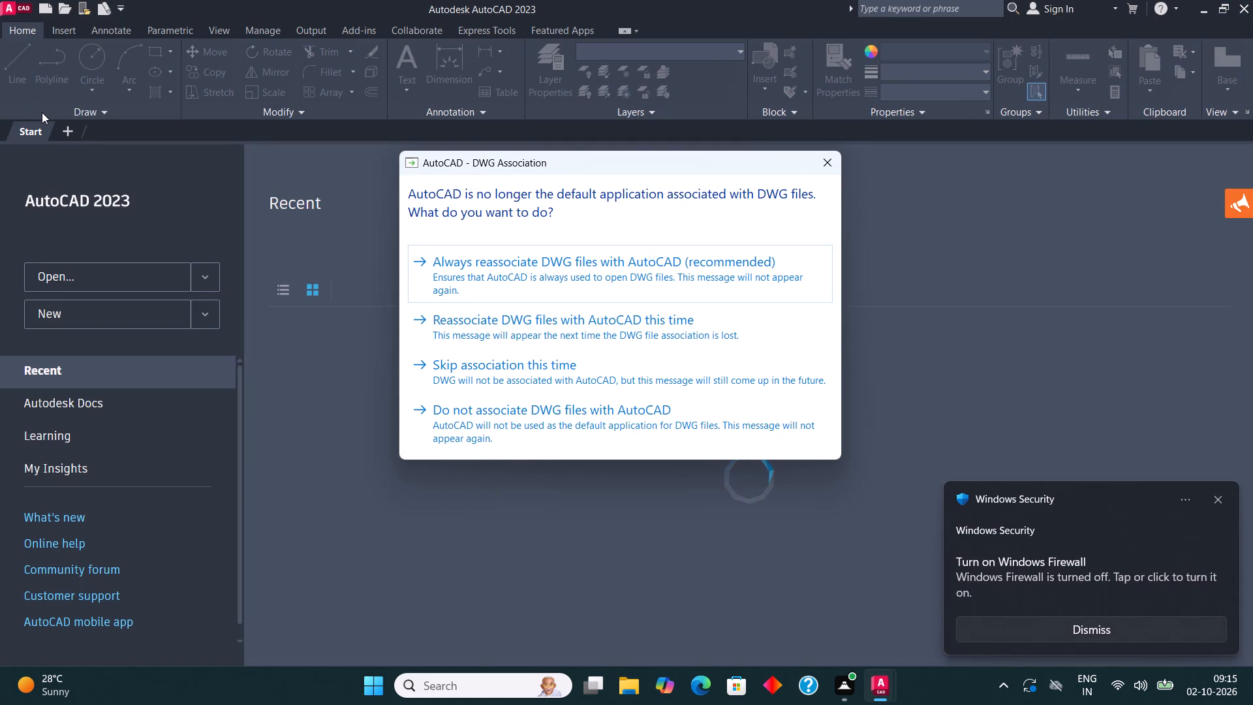
Dismiss the DWG association prompt and open the drawing SITE CUM GF.dwg from the Downloads folder.
left_click(829, 161)
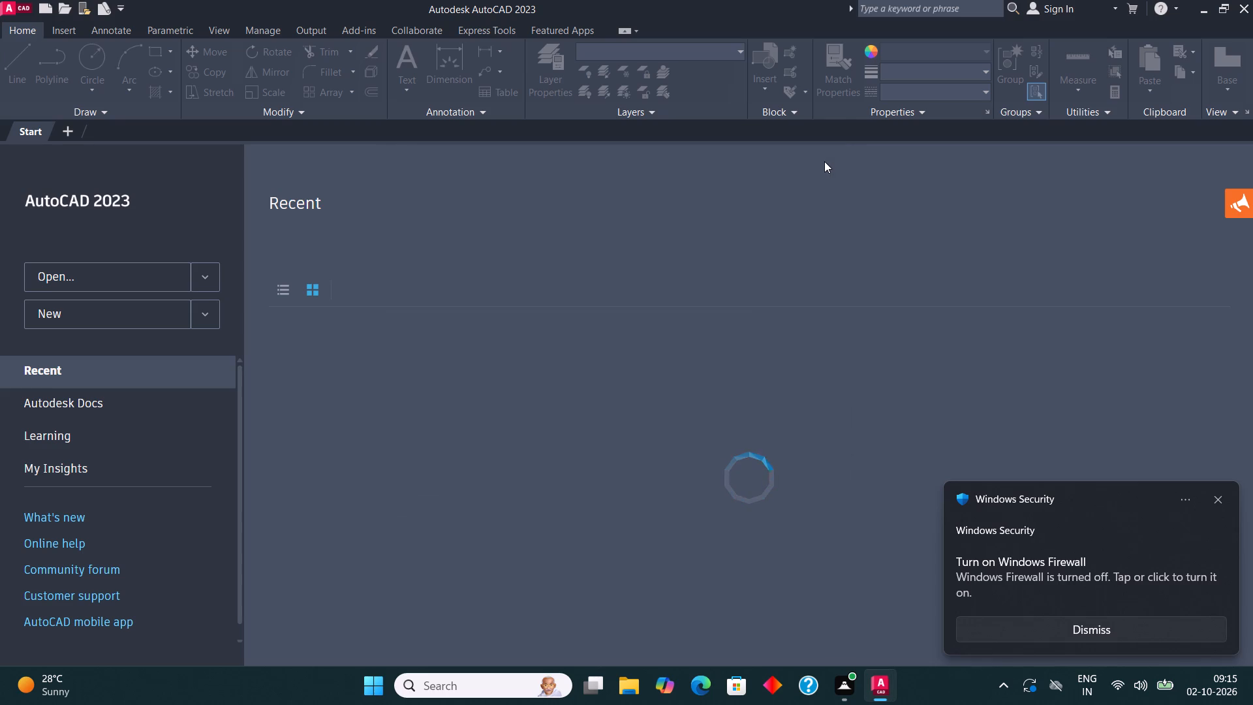
left_click(59, 284)
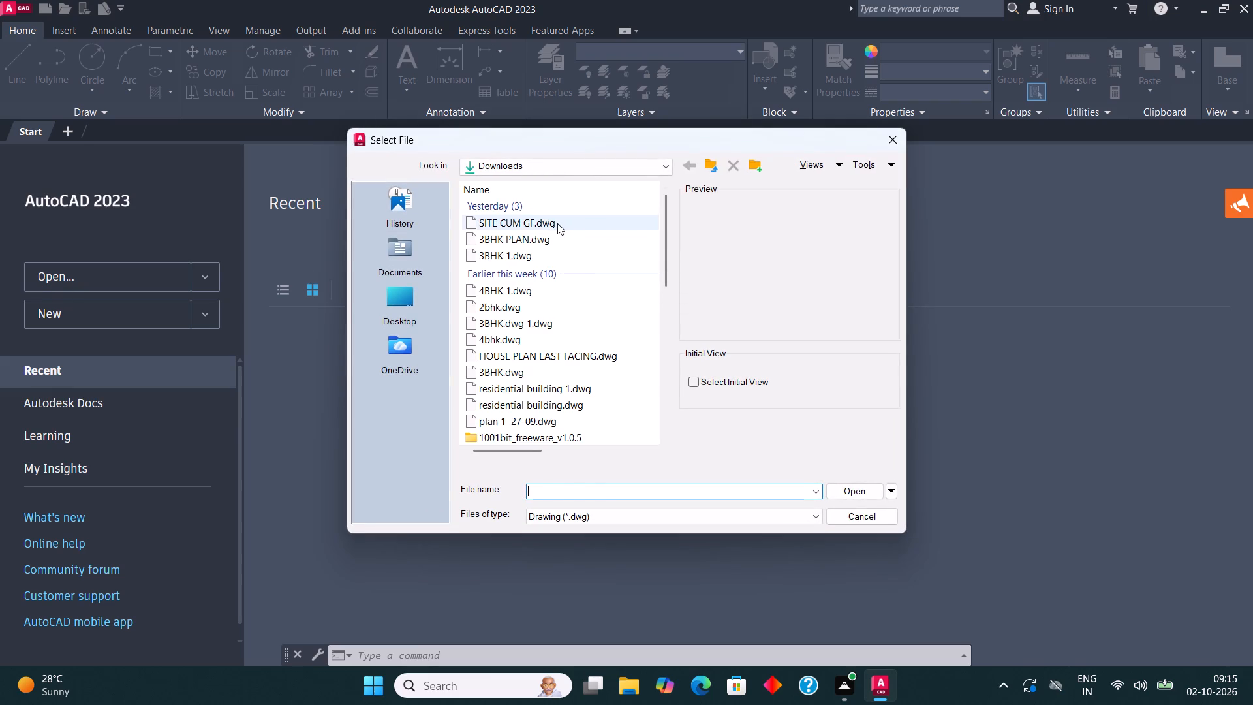
left_click(557, 223)
left_click(860, 490)
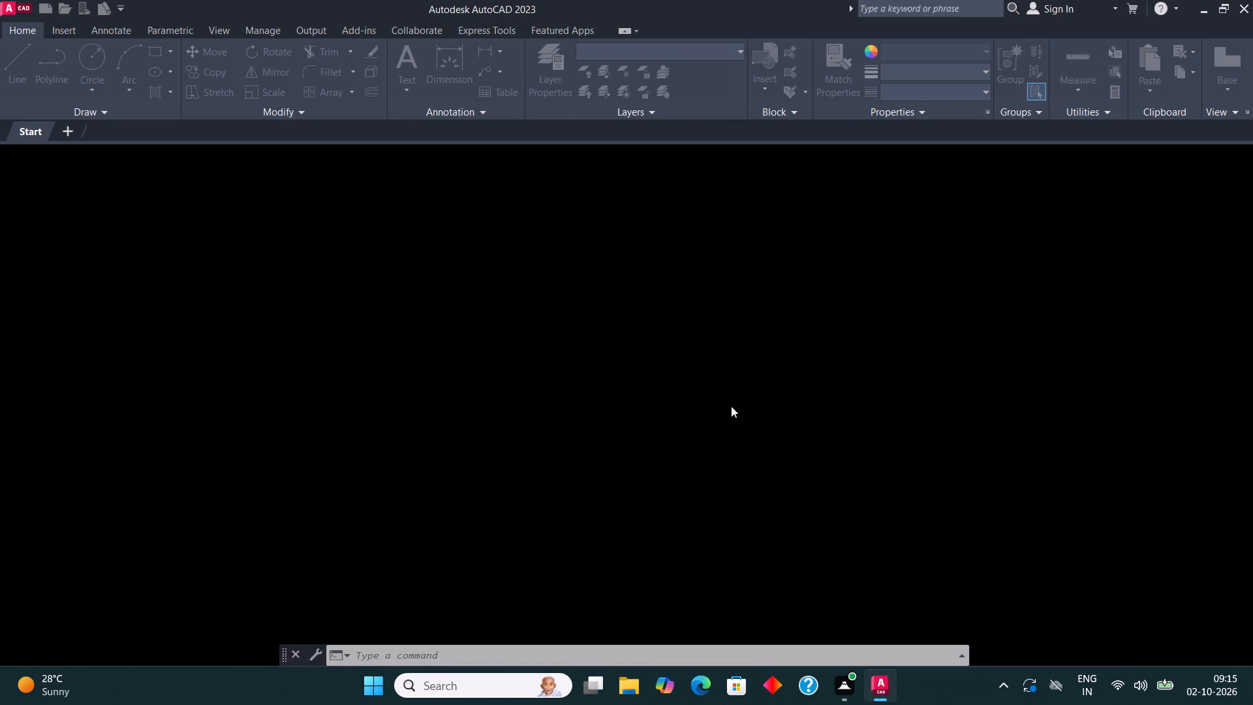
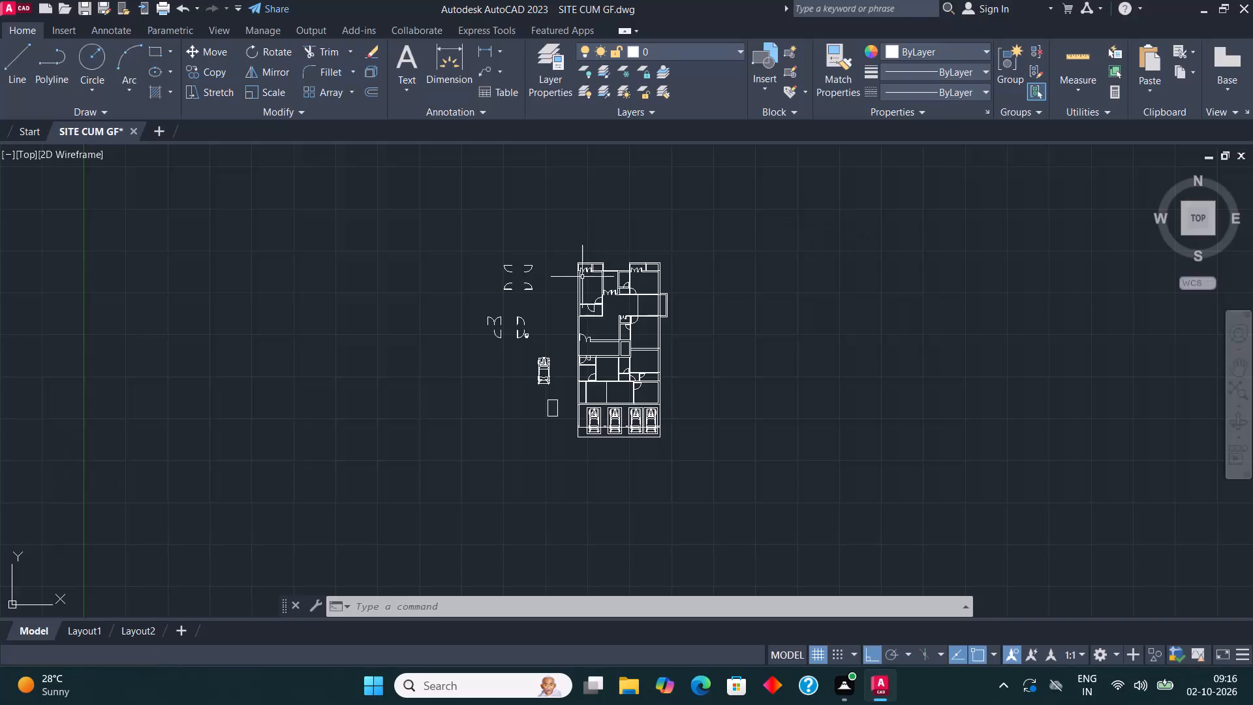
Switch the toilet block beside the loose door symbols from its front view to its plan view.
scroll(582, 277, "up", 1)
scroll(456, 382, "up", 1)
middle_click_drag(527, 307, 525, 469)
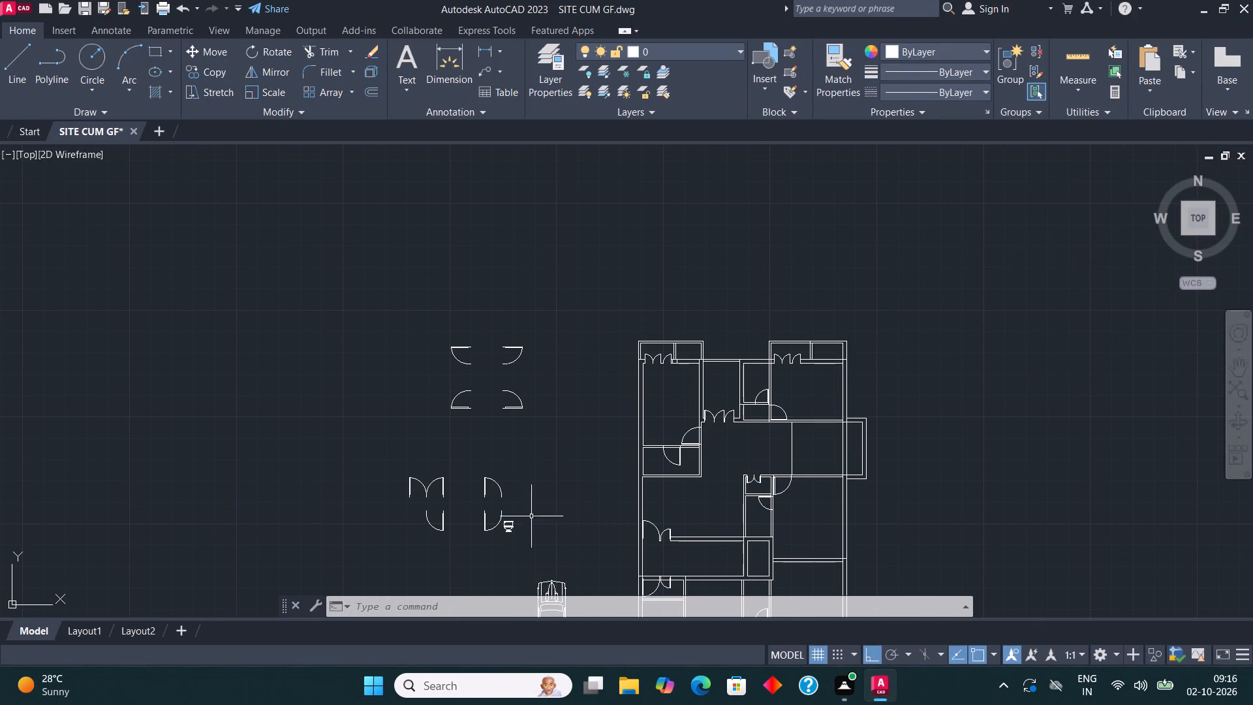
scroll(561, 343, "down", 2)
scroll(551, 381, "up", 2)
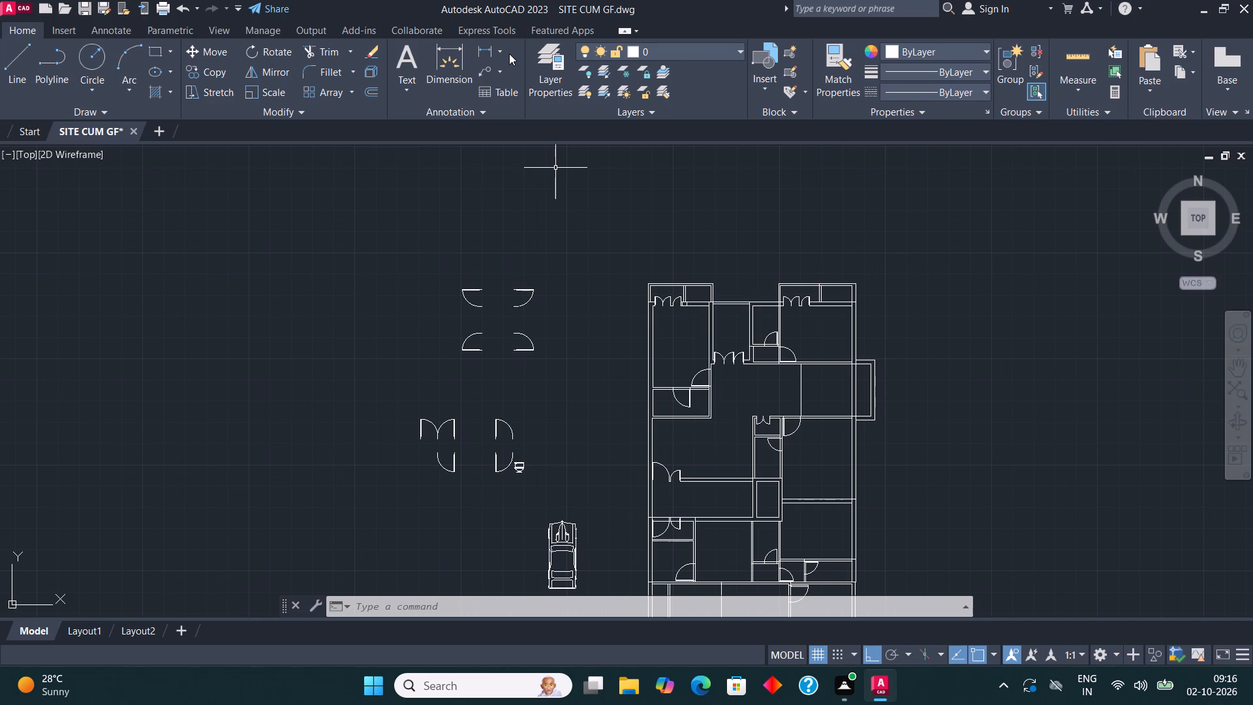
scroll(546, 482, "down", 1)
middle_click_drag(551, 456, 557, 330)
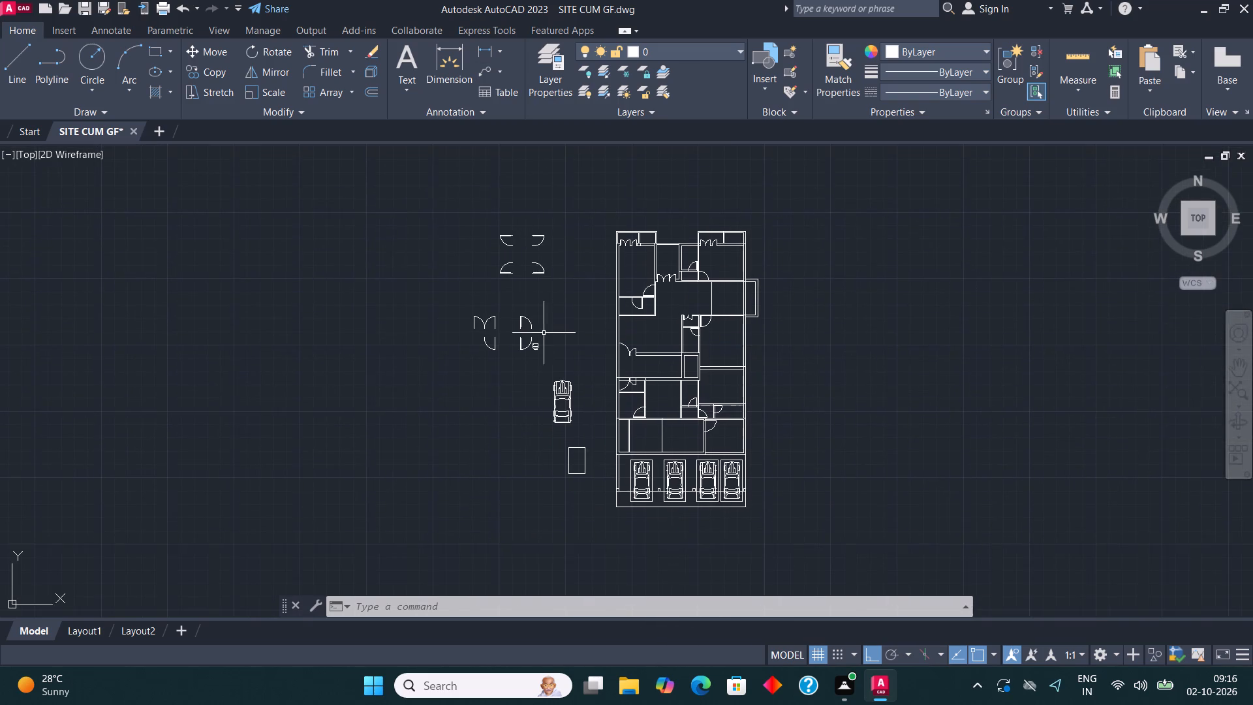
scroll(542, 333, "up", 3)
middle_click_drag(499, 307, 499, 298)
scroll(499, 298, "down", 1)
scroll(500, 364, "up", 3)
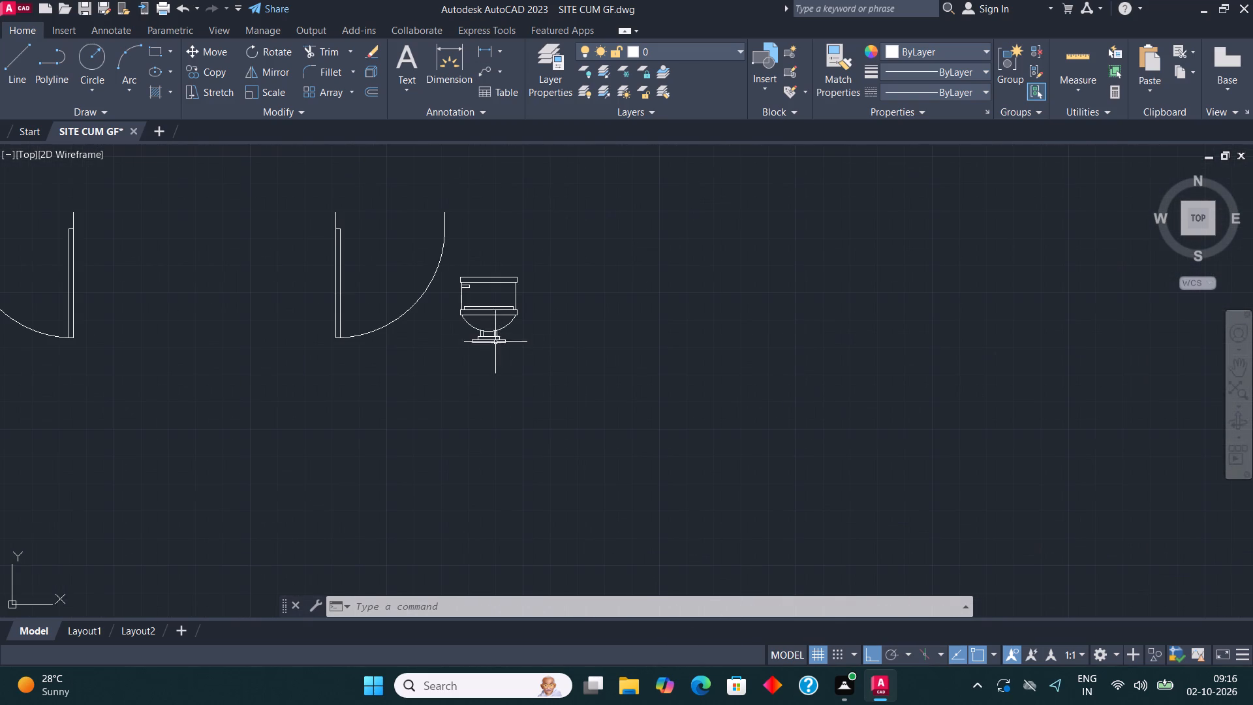
left_click(489, 327)
left_click(487, 300)
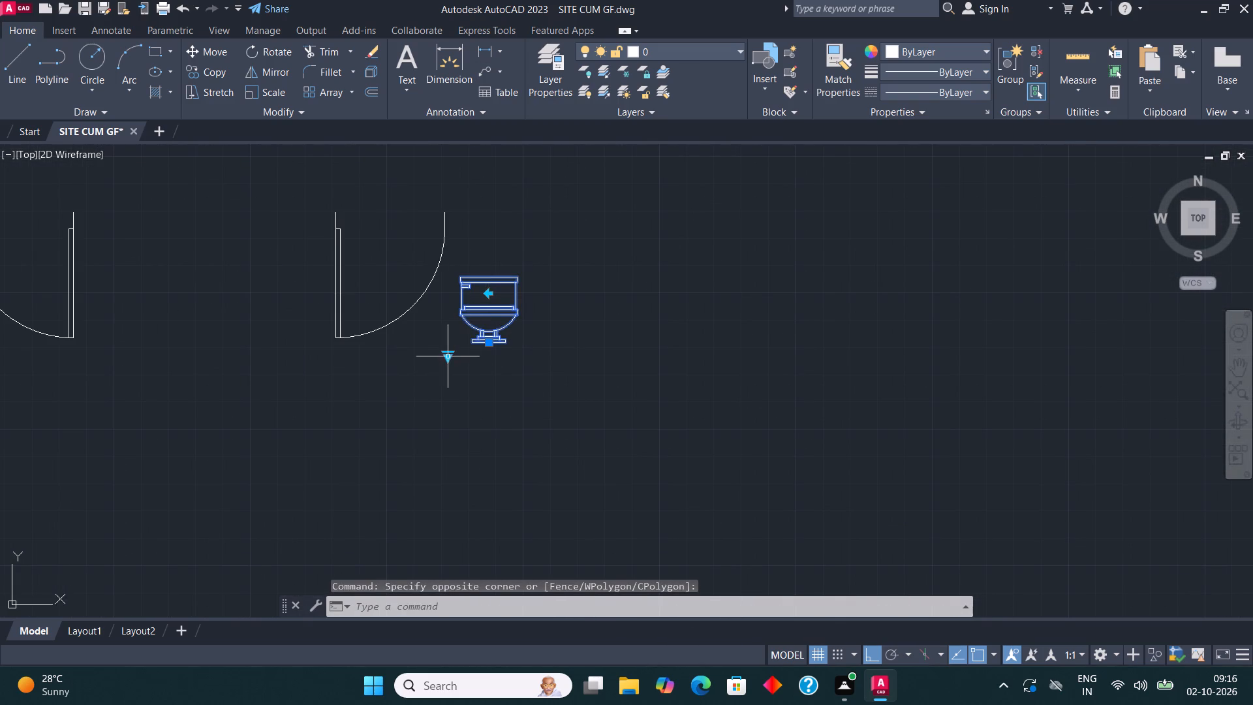
left_click(450, 354)
left_click(519, 382)
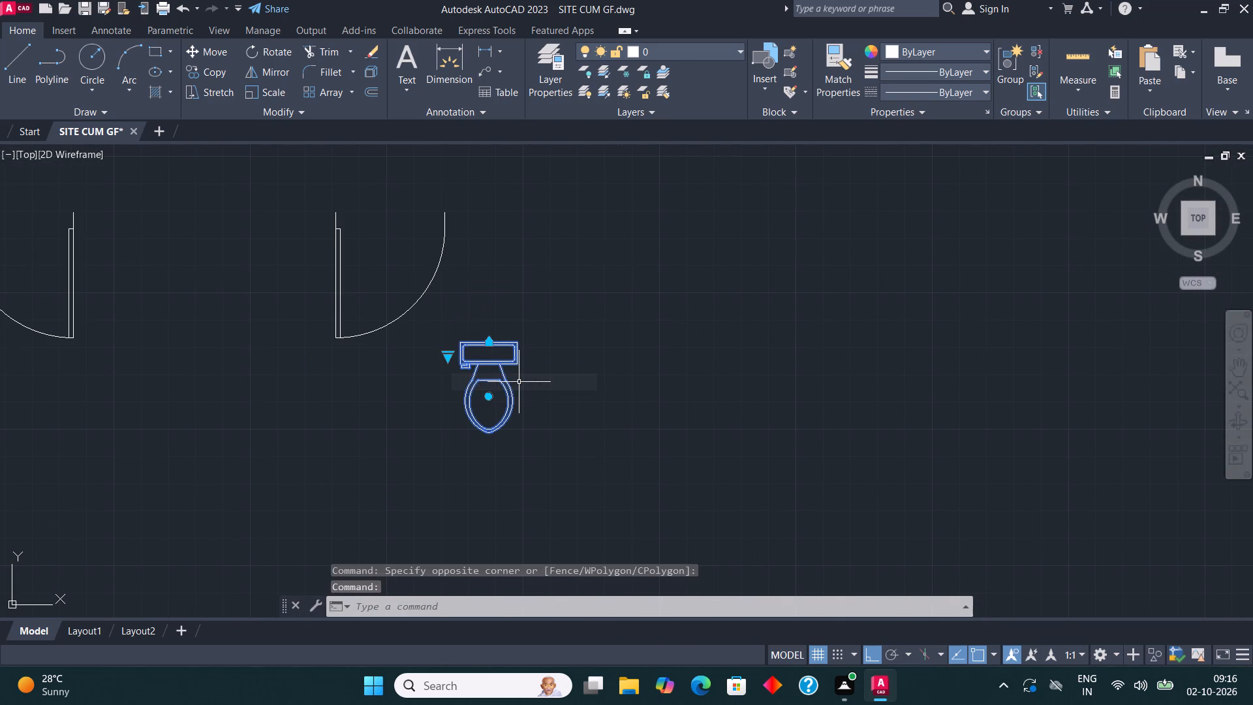
key("Escape")
Mirror the plan-view toilet about a horizontal line just south of it, keeping the original.
scroll(516, 392, "down", 2)
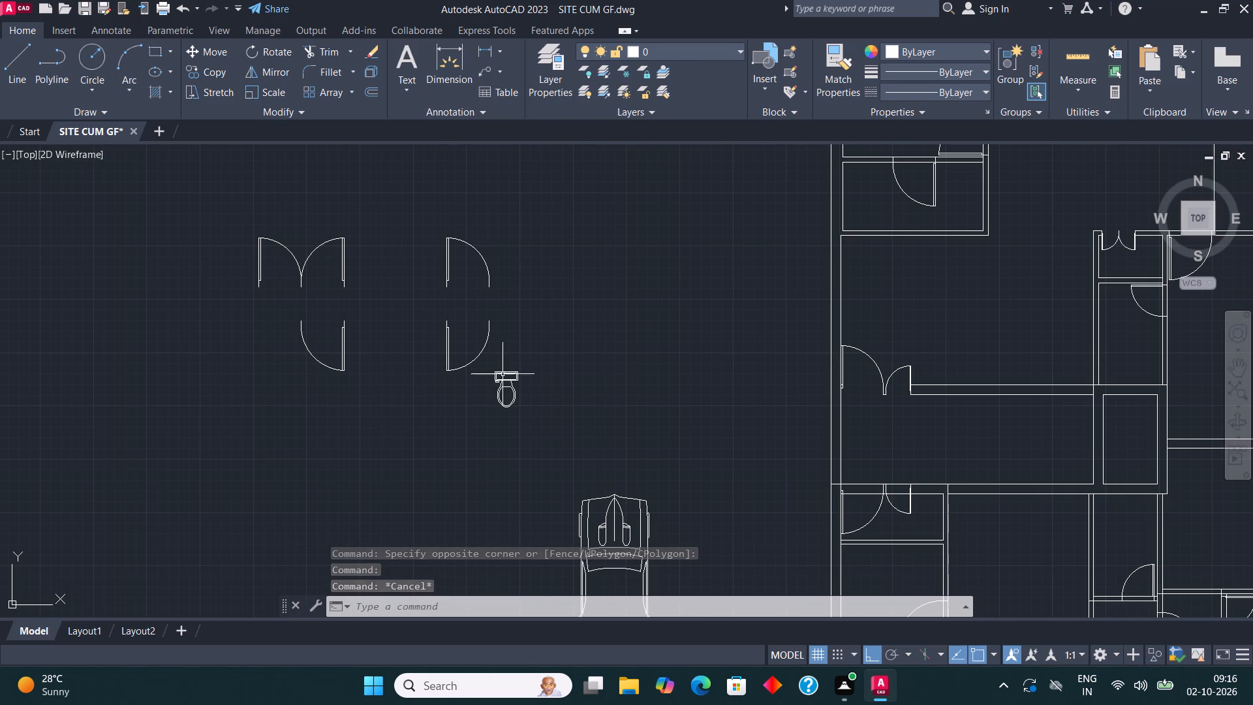
left_click(506, 376)
left_click(499, 364)
left_click(278, 72)
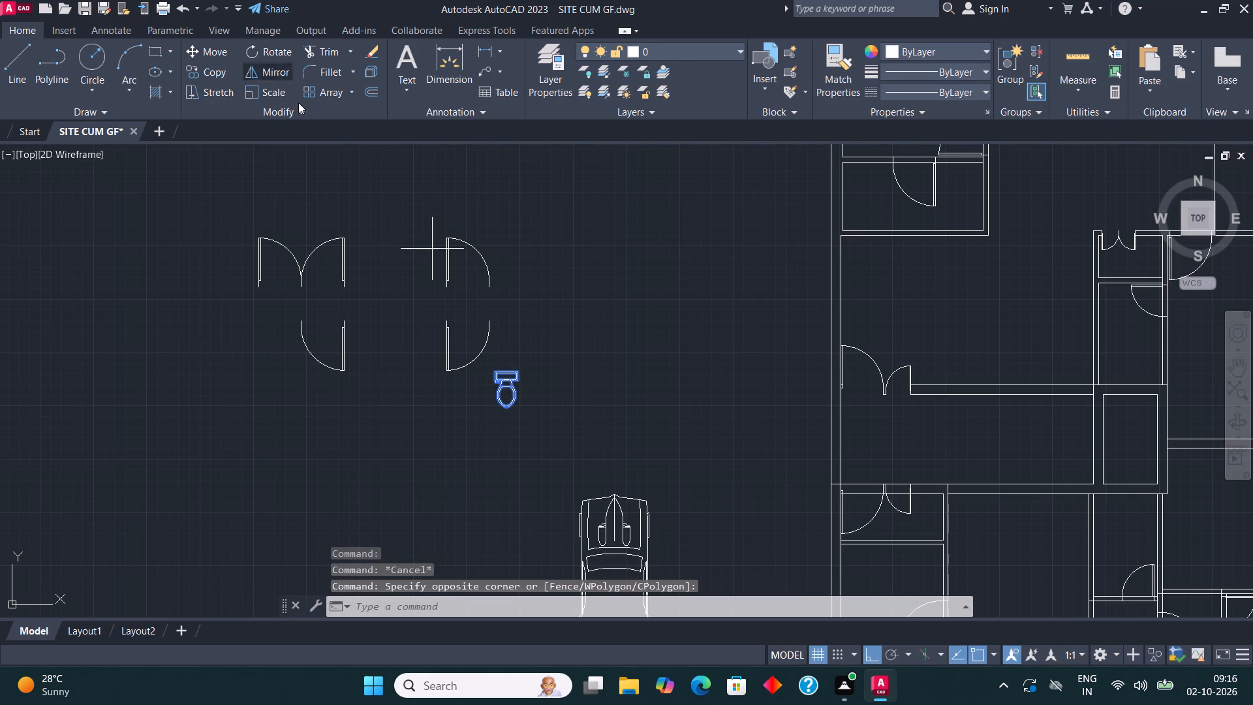
left_click(506, 439)
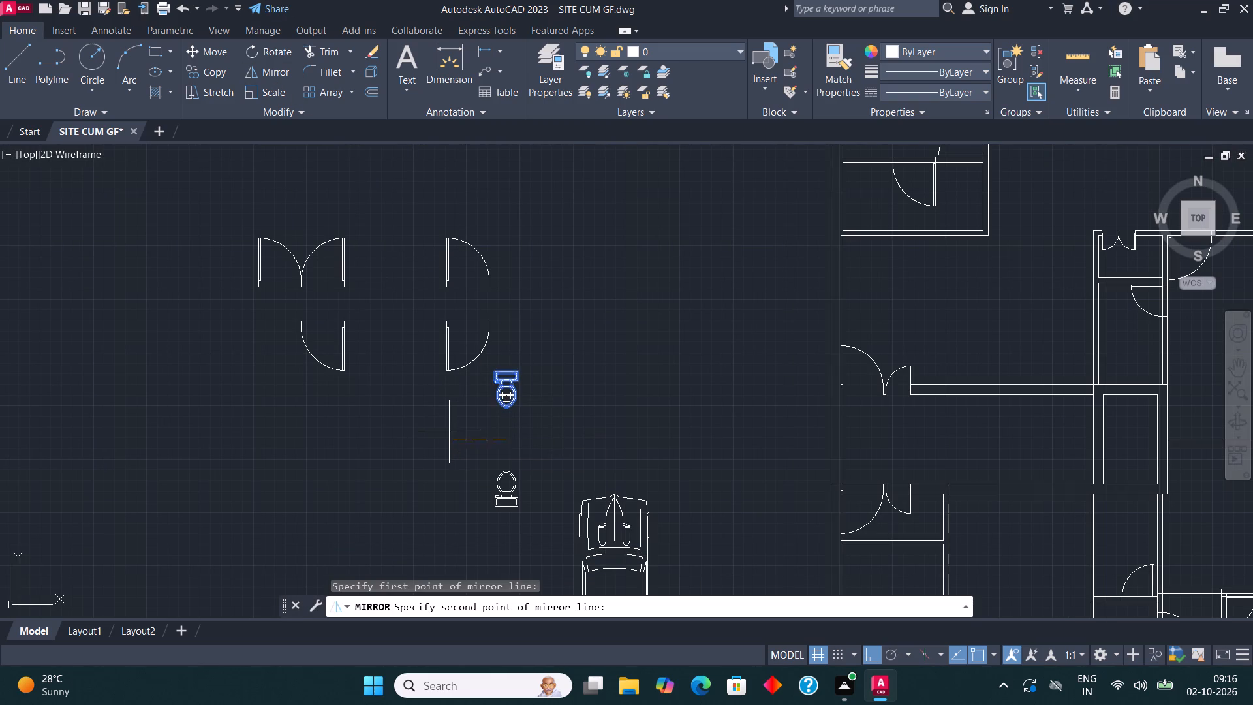
left_click(449, 431)
left_click(559, 603)
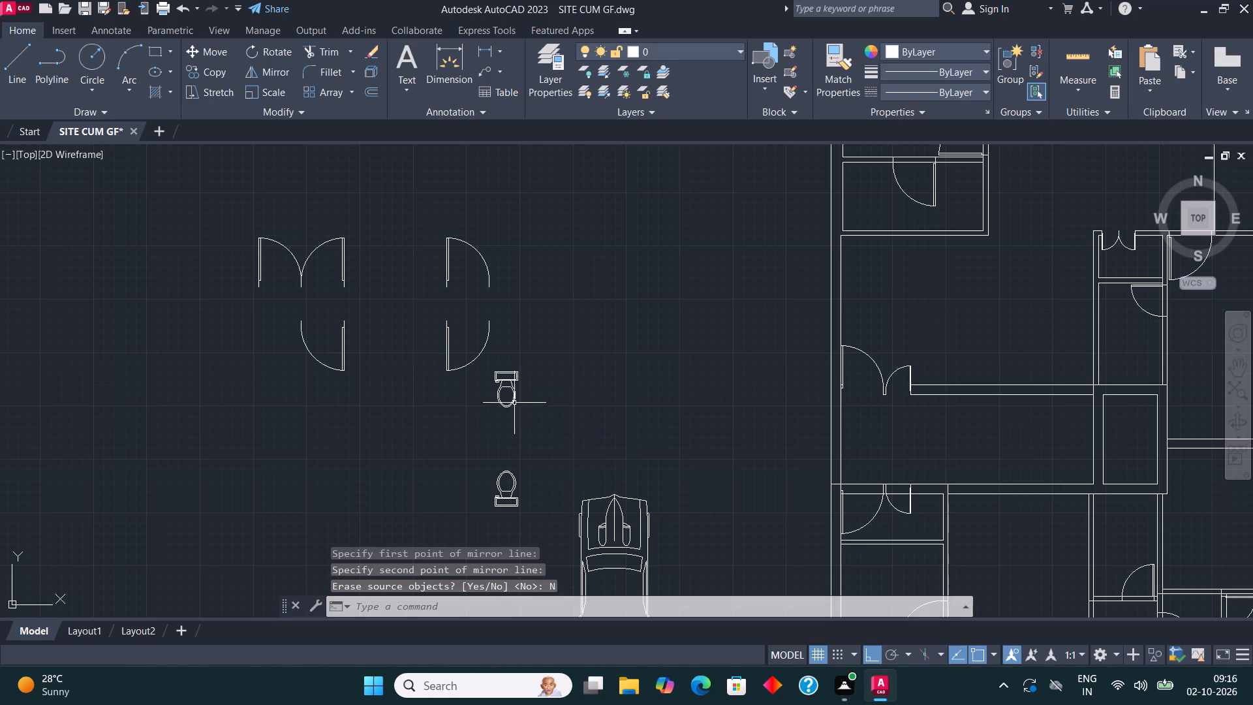
Copy the upper toilet straight east into the empty area above the loose car.
left_click(512, 400)
left_click(217, 72)
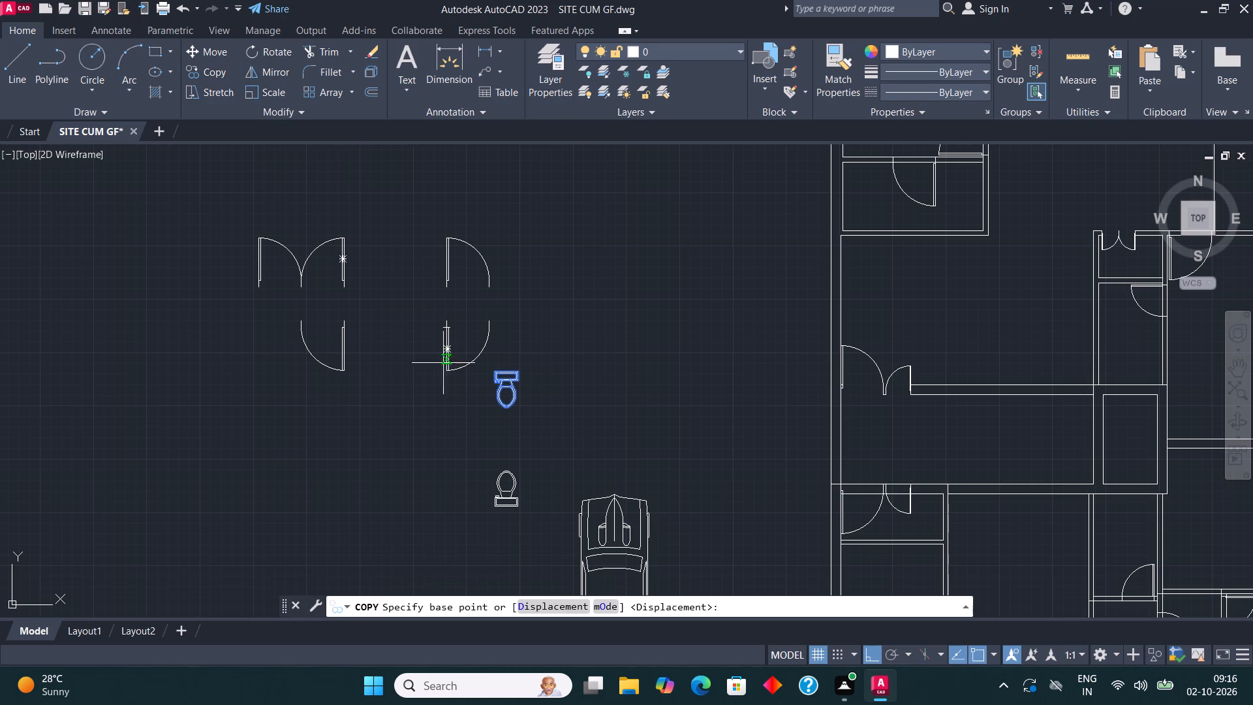
left_click(520, 392)
left_click(611, 334)
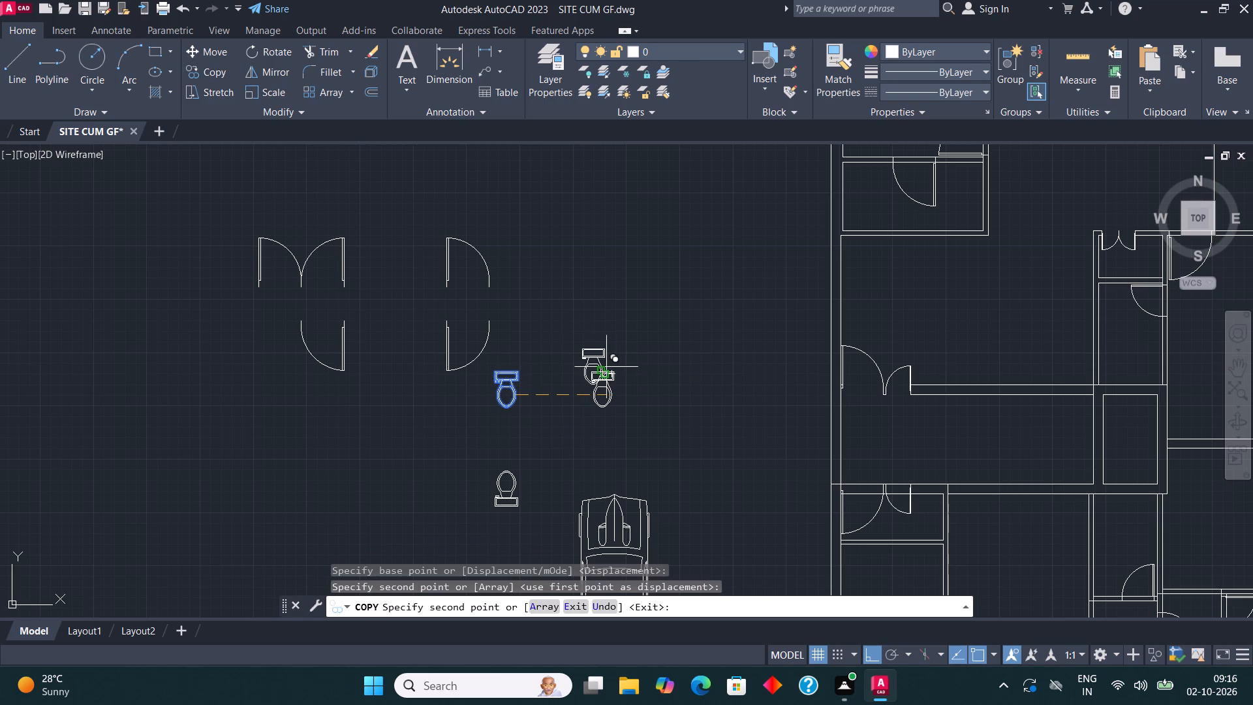
key("Escape")
Rotate the copied toilet to 270° about a point just north of it, so its tank faces east.
left_click(605, 377)
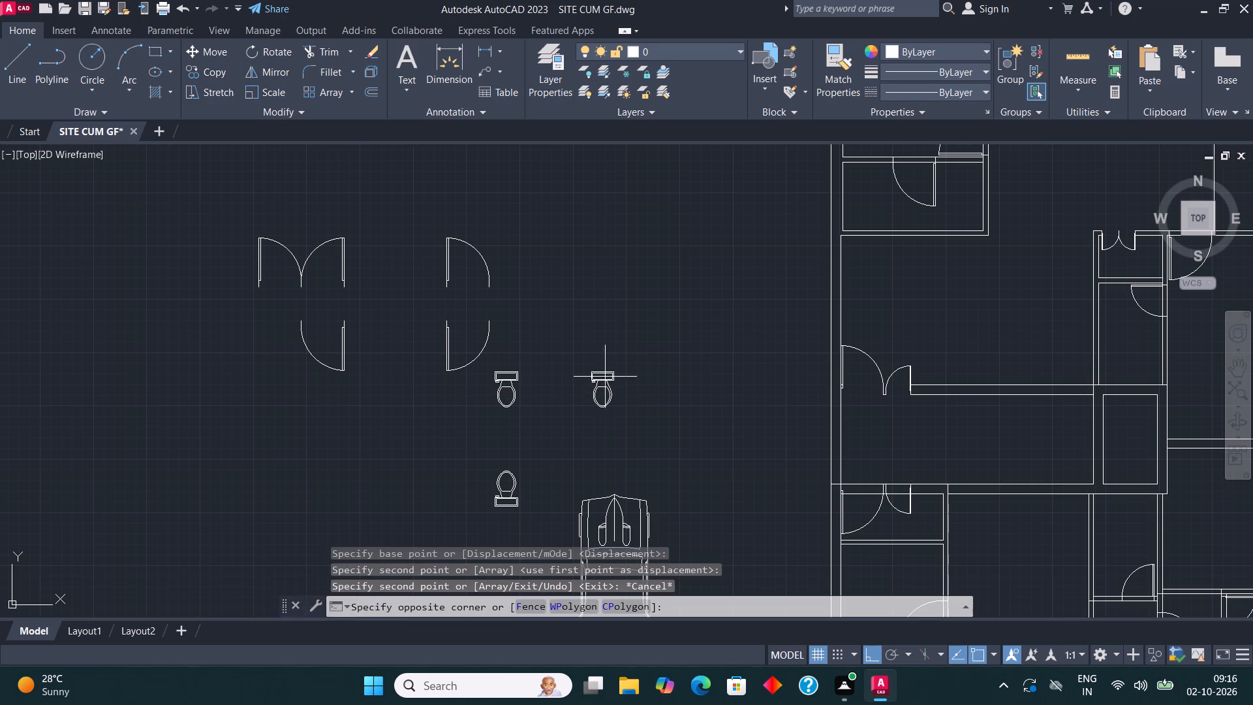
left_click(559, 331)
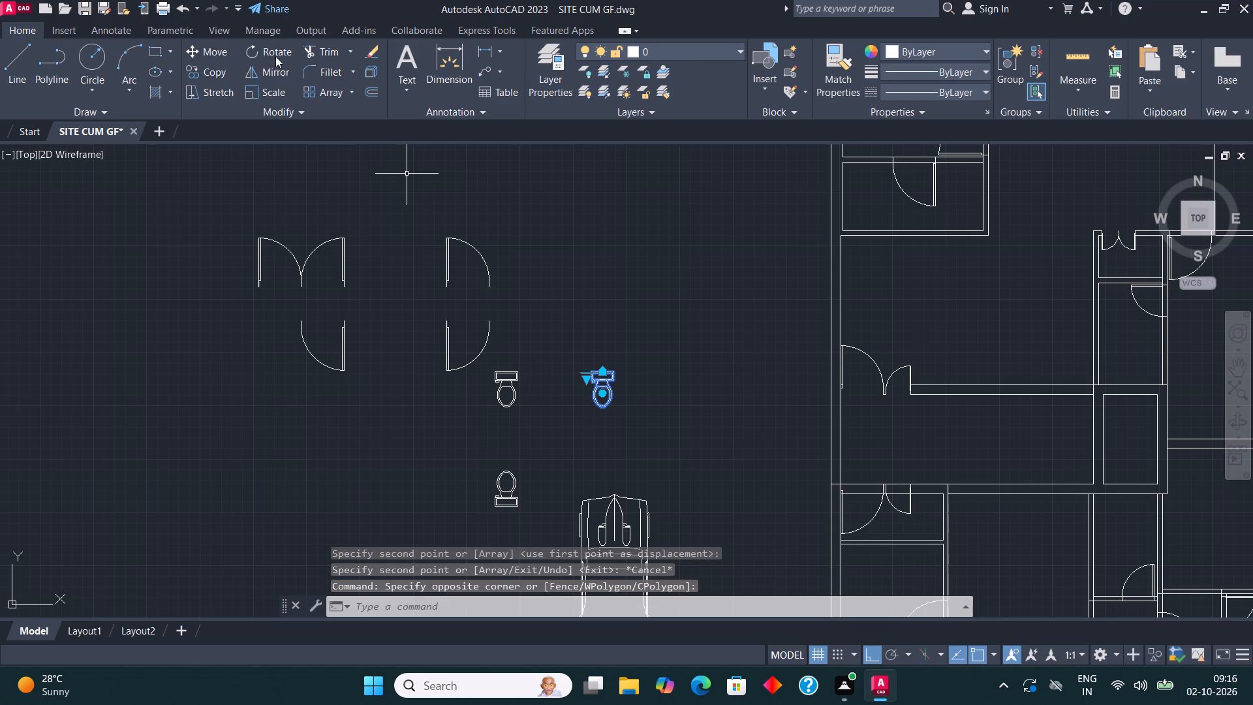
left_click(275, 55)
left_click(606, 347)
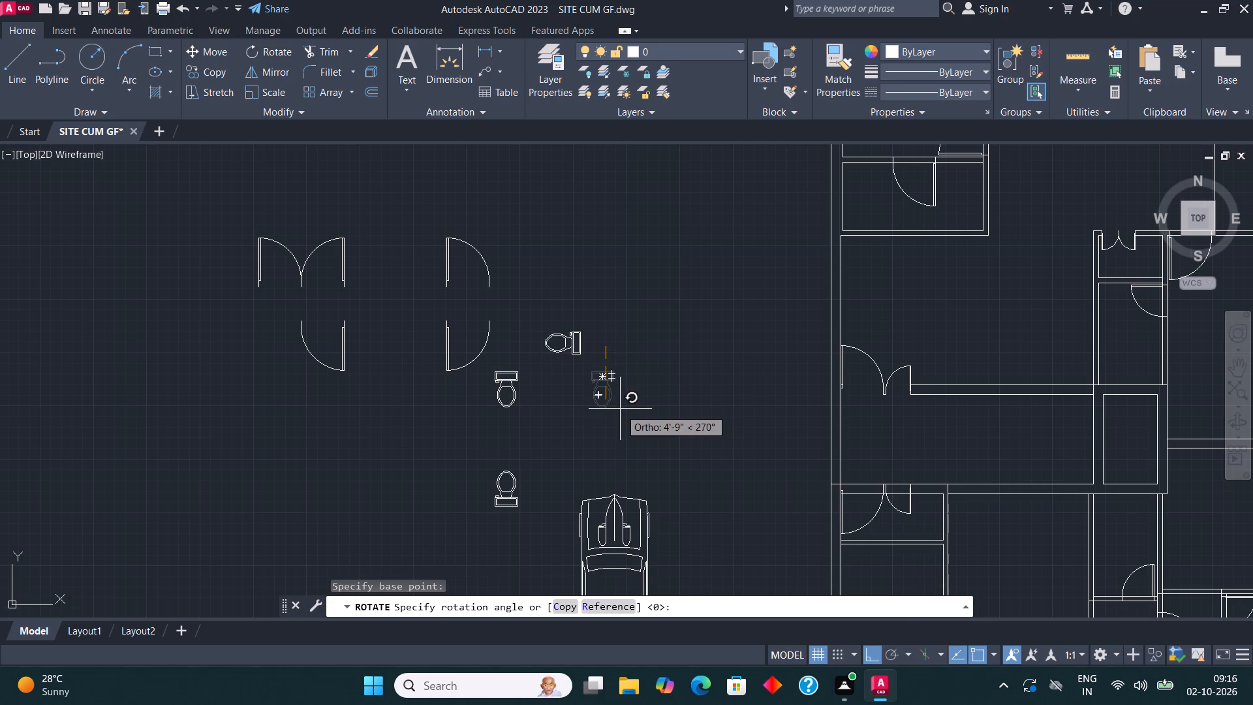
left_click(620, 409)
Mirror the rotated toilet about a vertical line east of it, keeping the original.
left_click(589, 349)
left_click(561, 332)
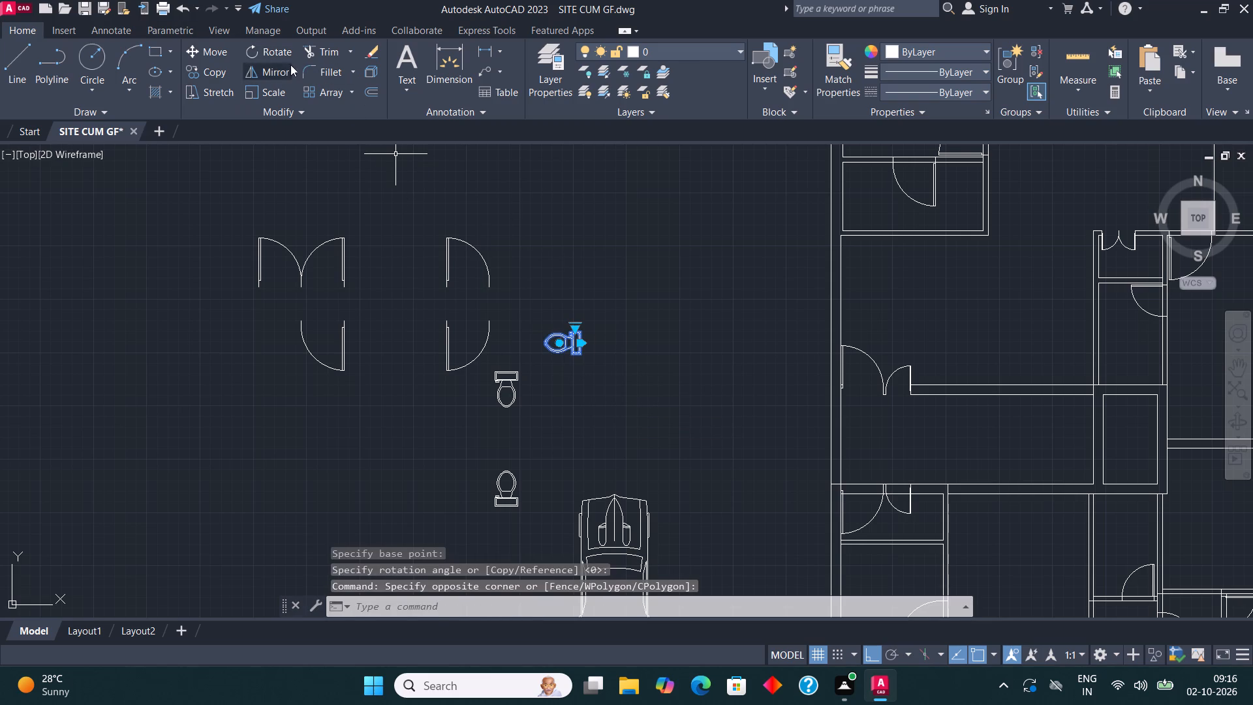
left_click(281, 70)
left_click(610, 345)
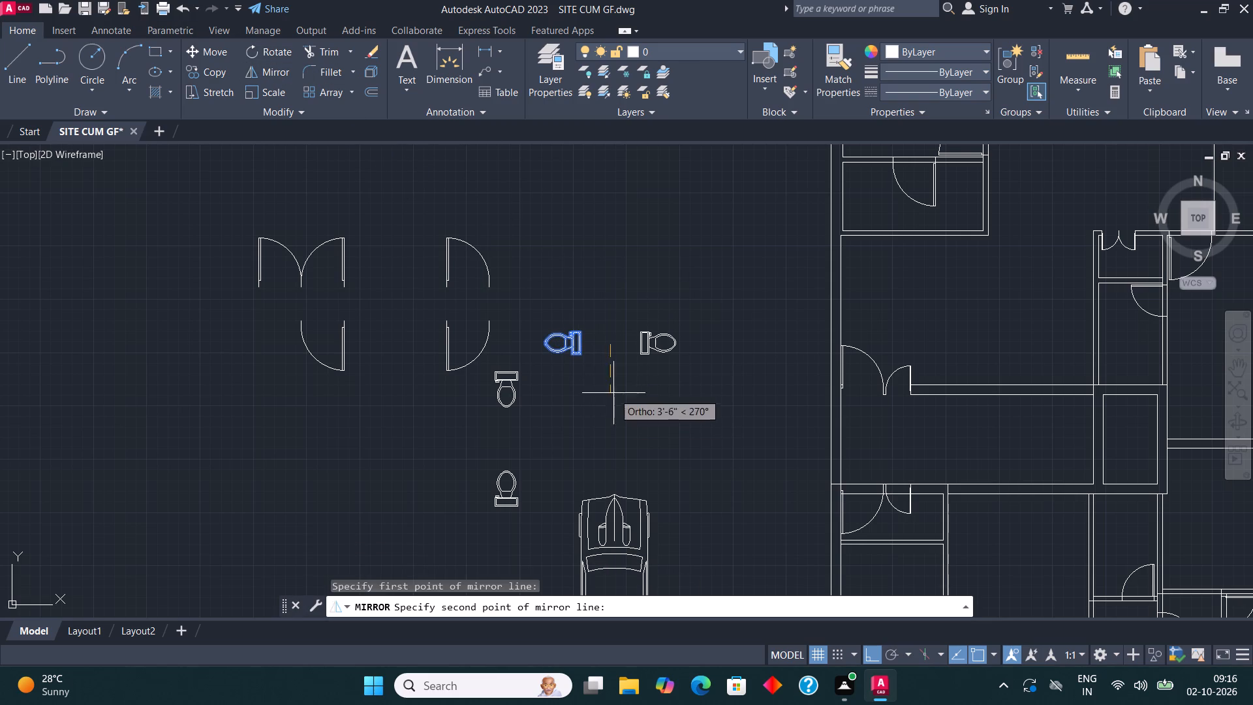
left_click(613, 397)
left_click(561, 607)
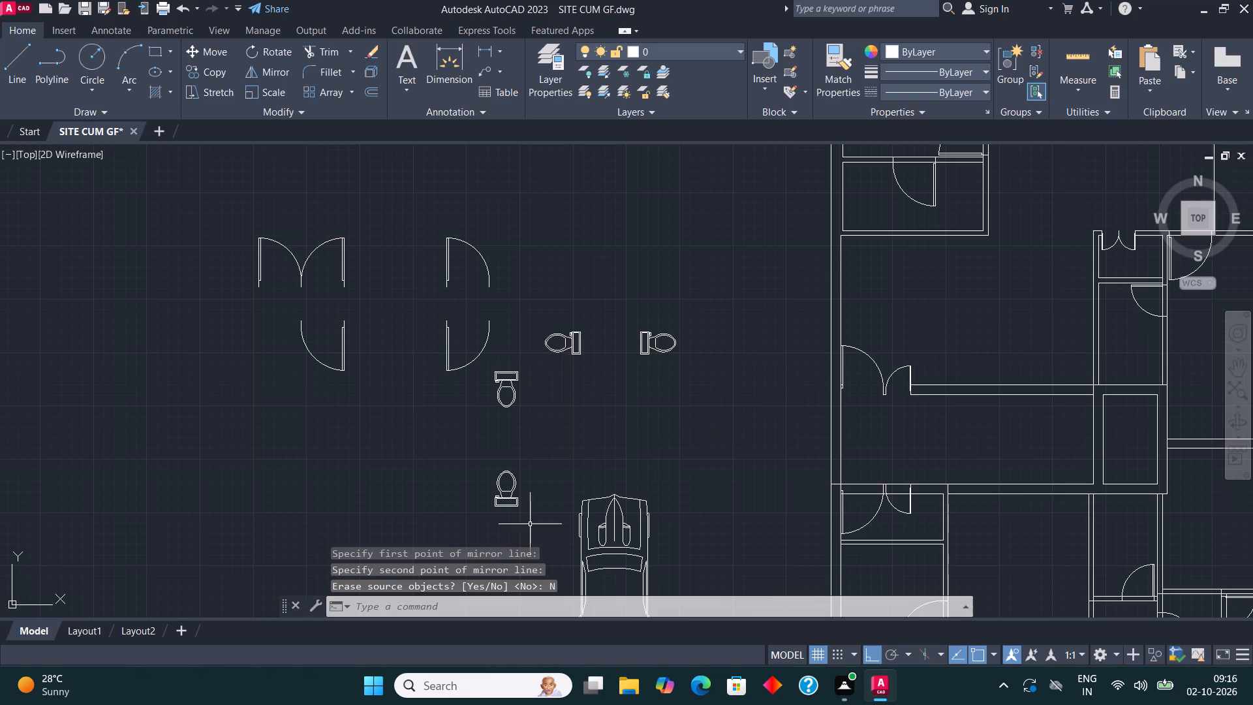
With Ortho off, copy the toilet with its tank facing south against the south wall of the northwest bathroom, near its east corner.
scroll(480, 432, "down", 2)
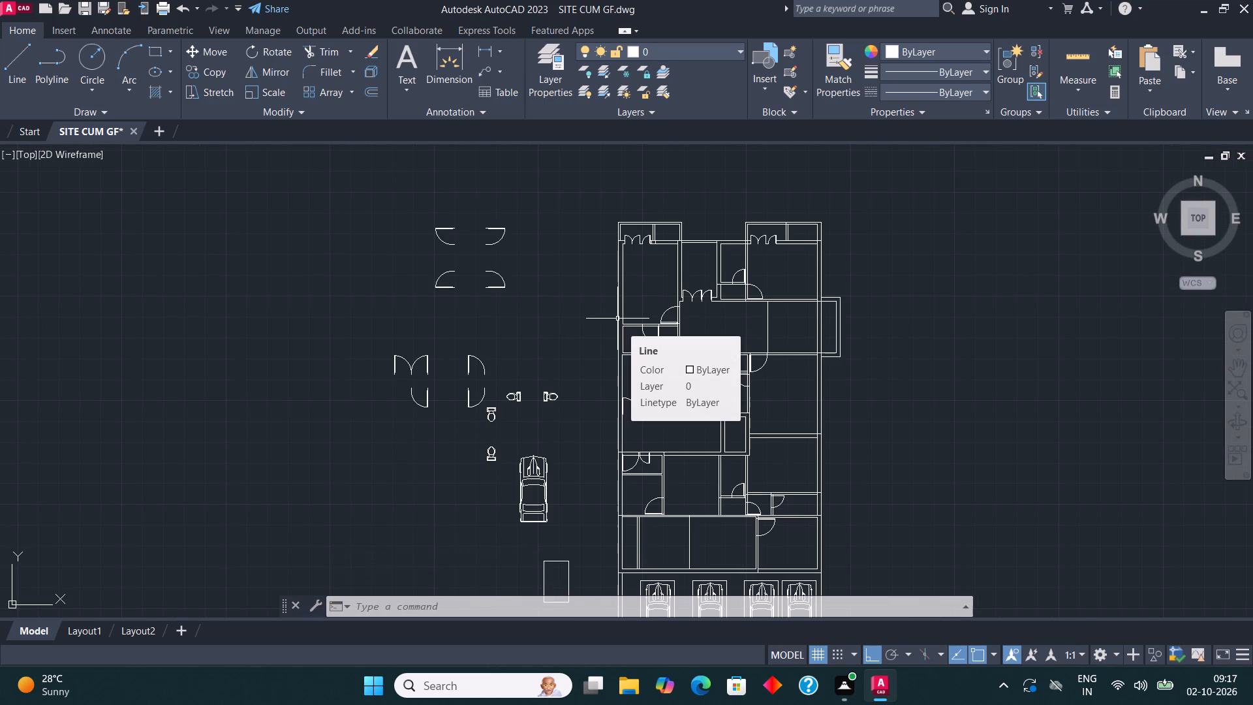
middle_click_drag(628, 319, 592, 280)
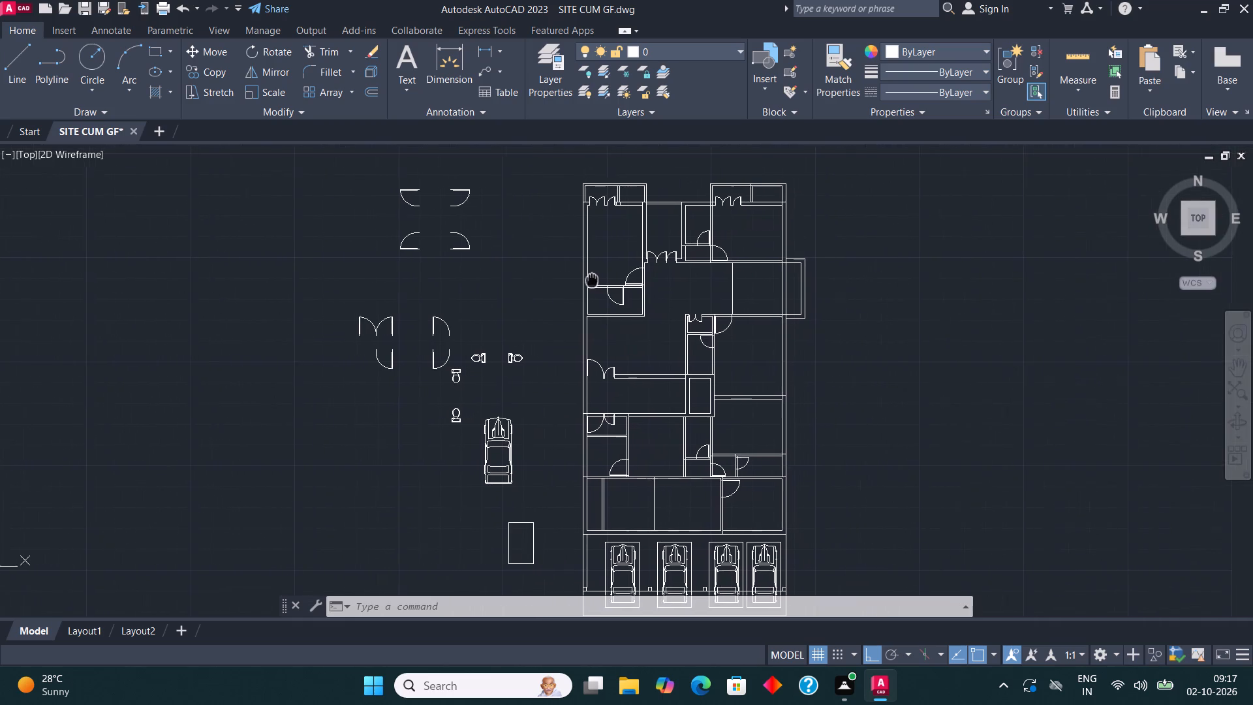
middle_click_drag(592, 280, 576, 280)
scroll(514, 326, "up", 1)
left_click(392, 473)
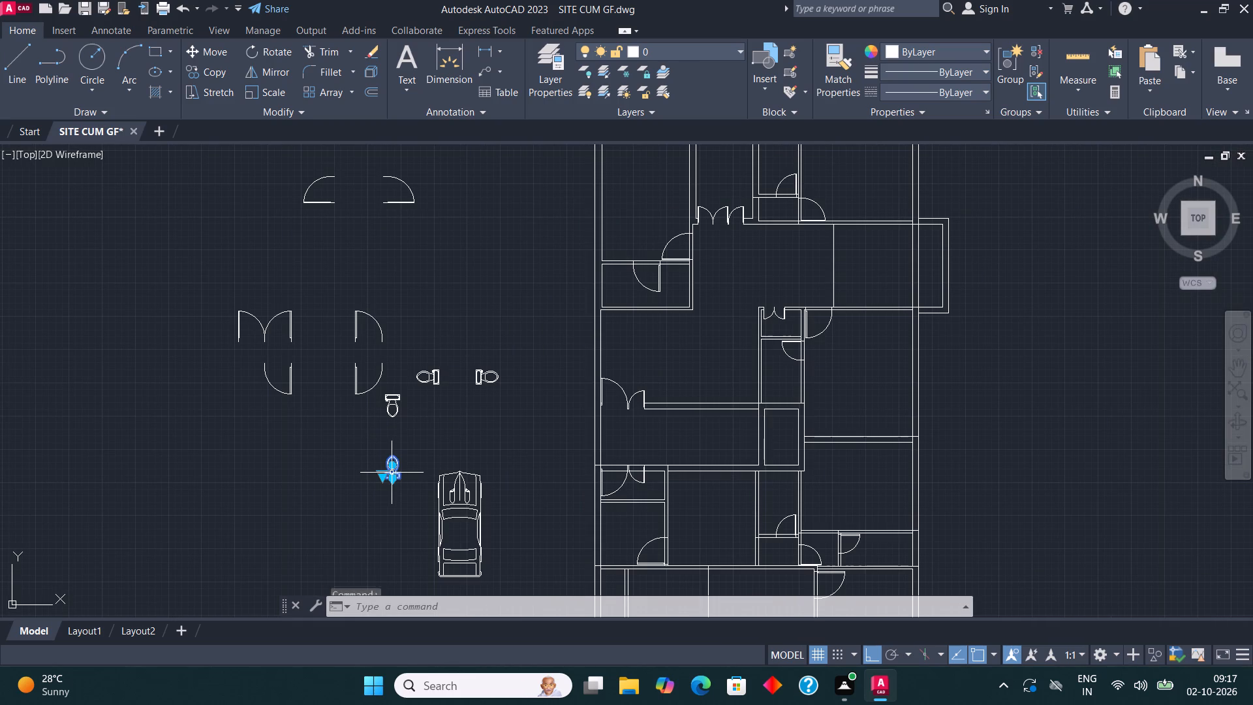
left_click(206, 63)
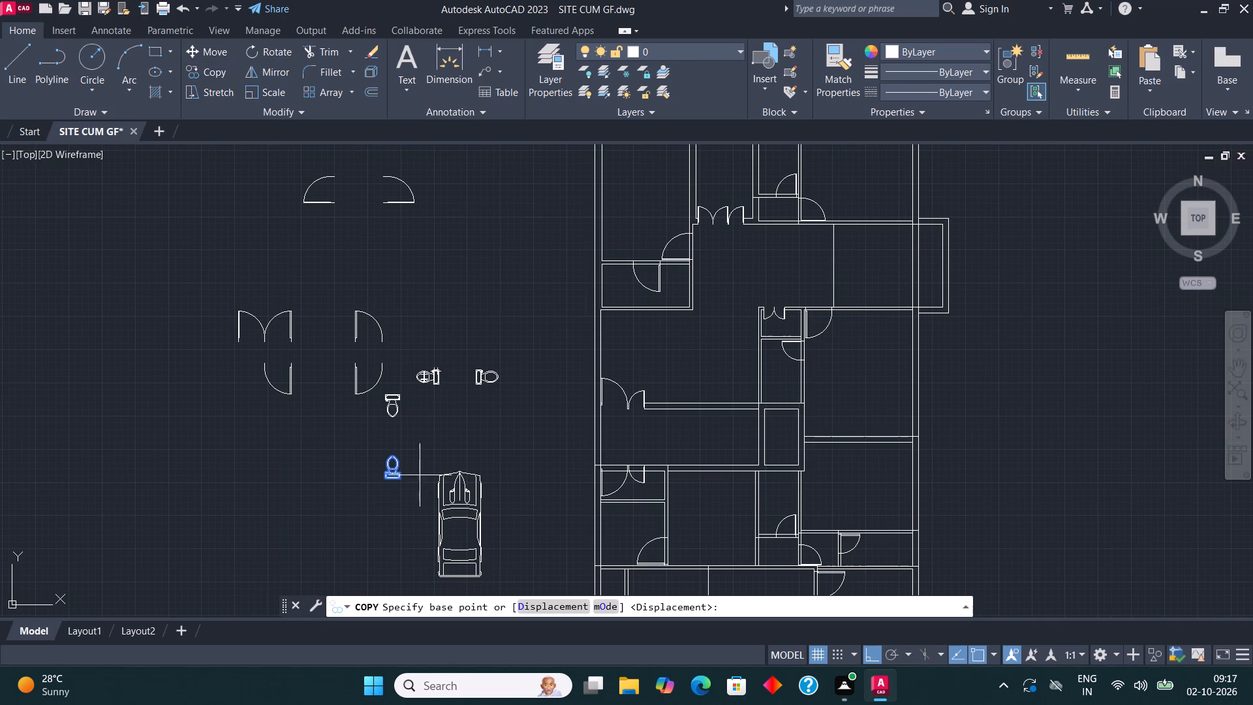
left_click(401, 483)
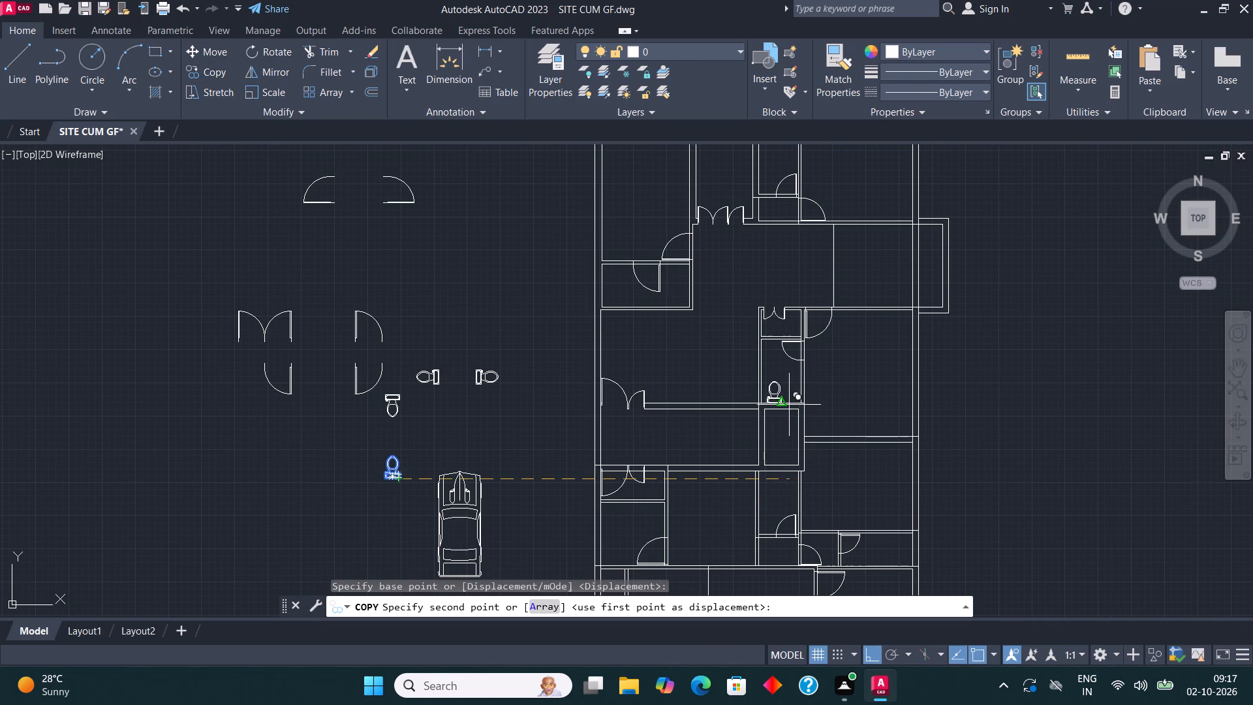
key("F8")
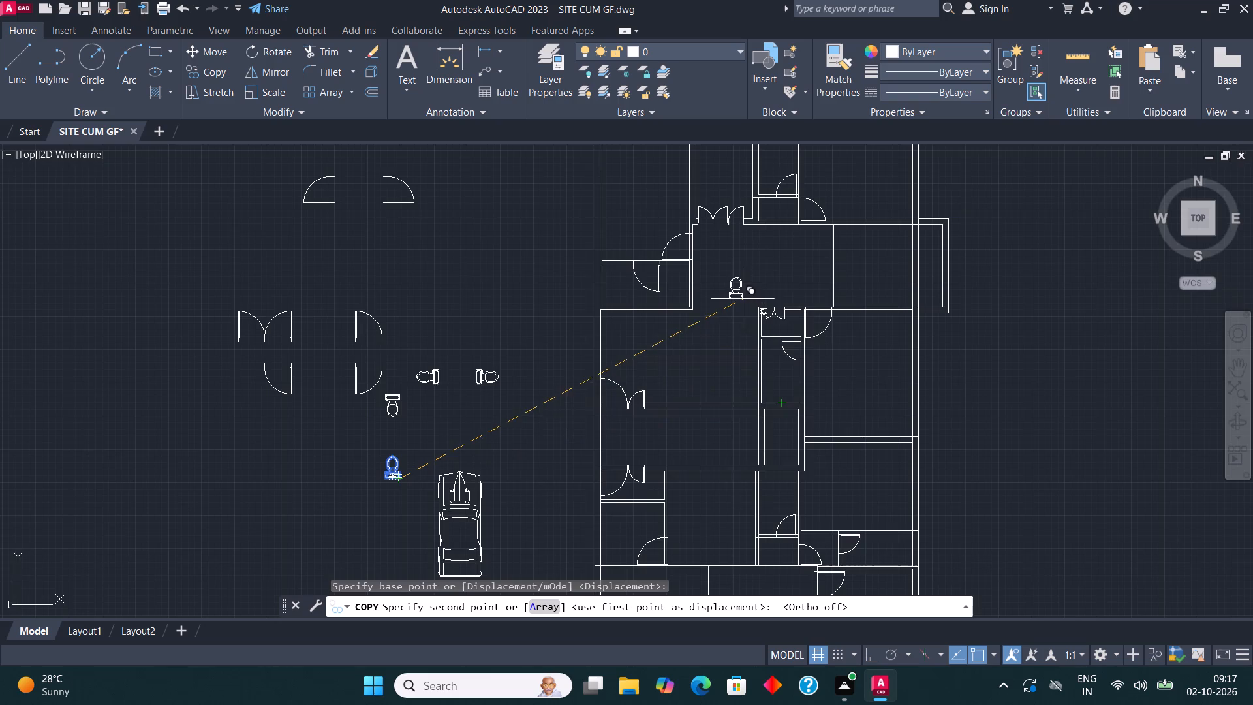
middle_click_drag(743, 313, 677, 455)
scroll(622, 445, "up", 1)
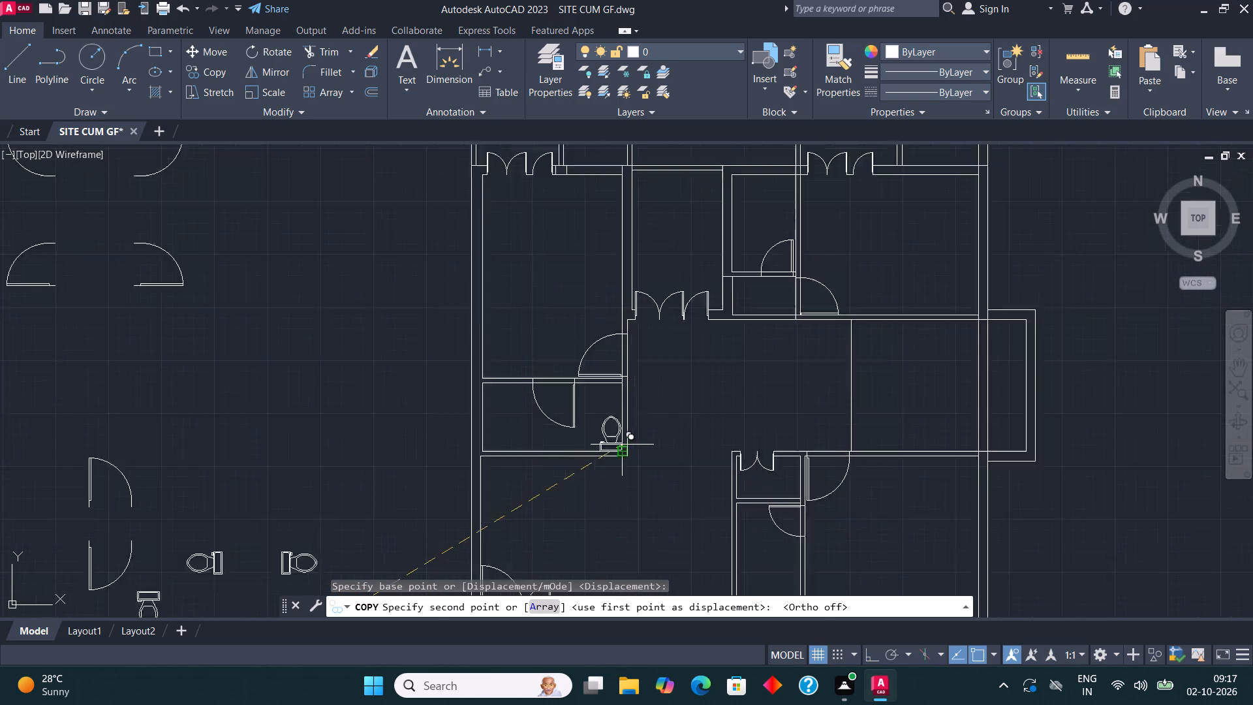
scroll(622, 445, "up", 3)
left_click(581, 471)
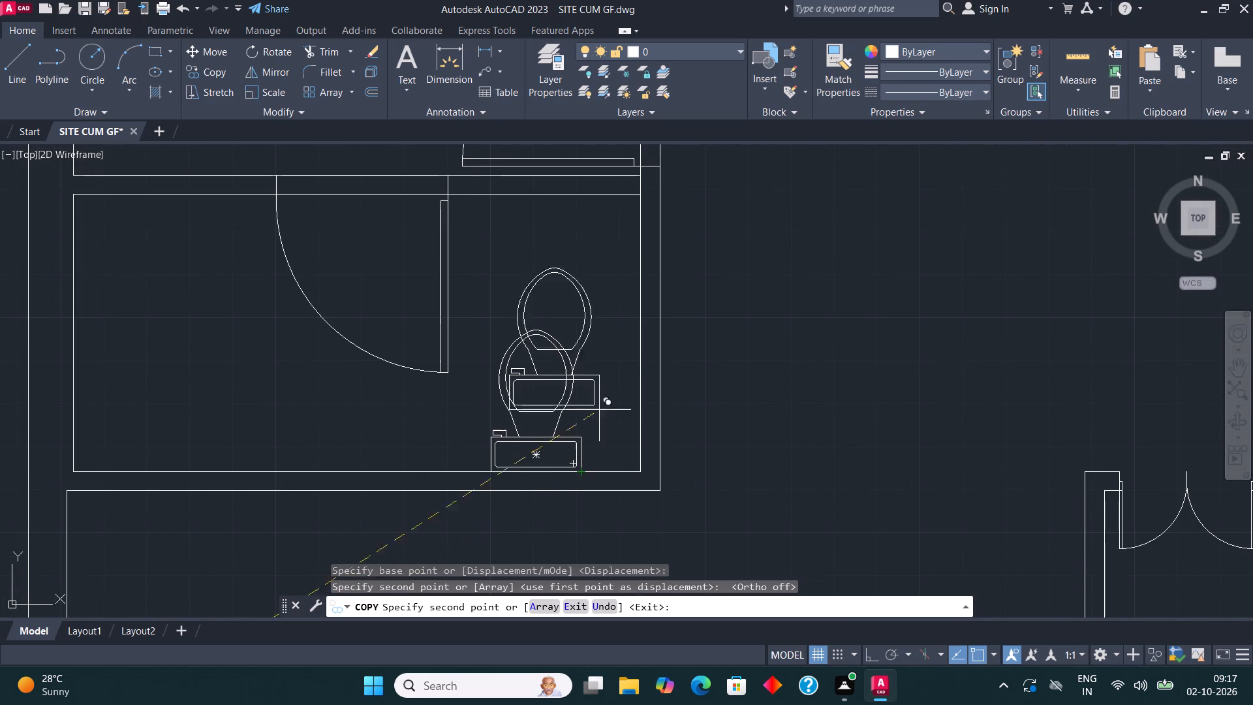
Place another copy of the same toilet against the south wall of the small southeast bathroom and end the Copy command.
scroll(610, 342, "down", 1)
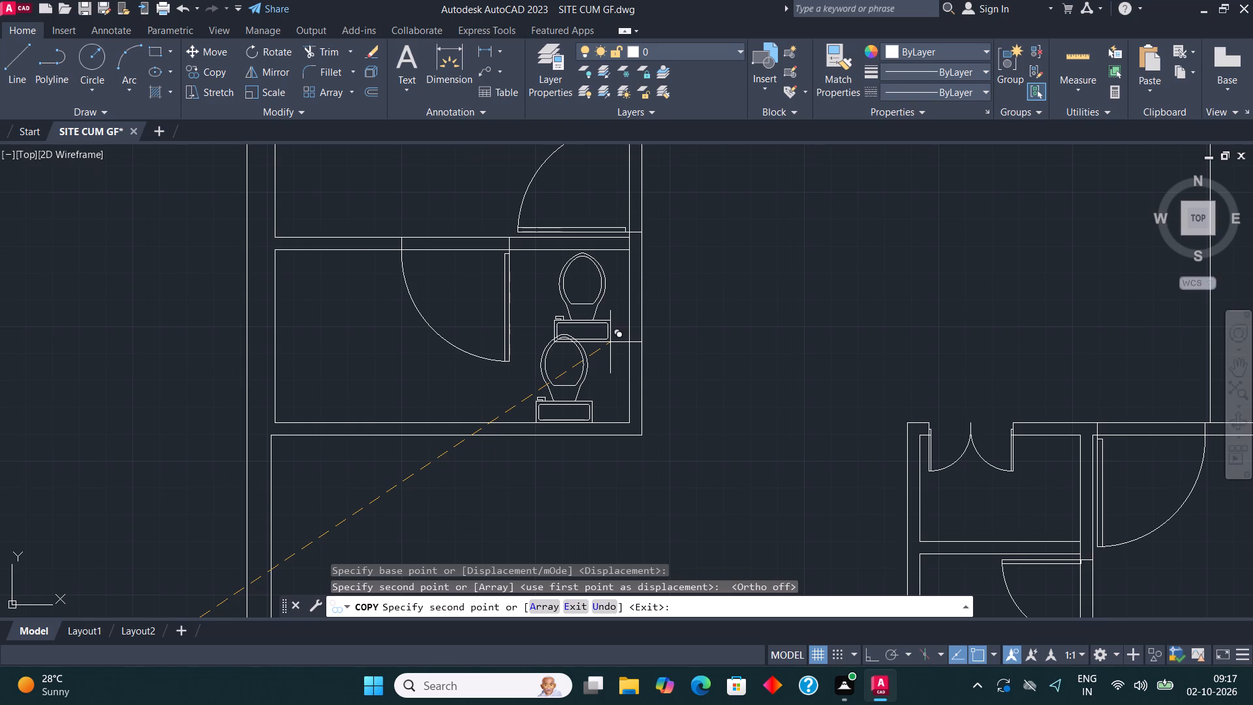
scroll(610, 342, "down", 4)
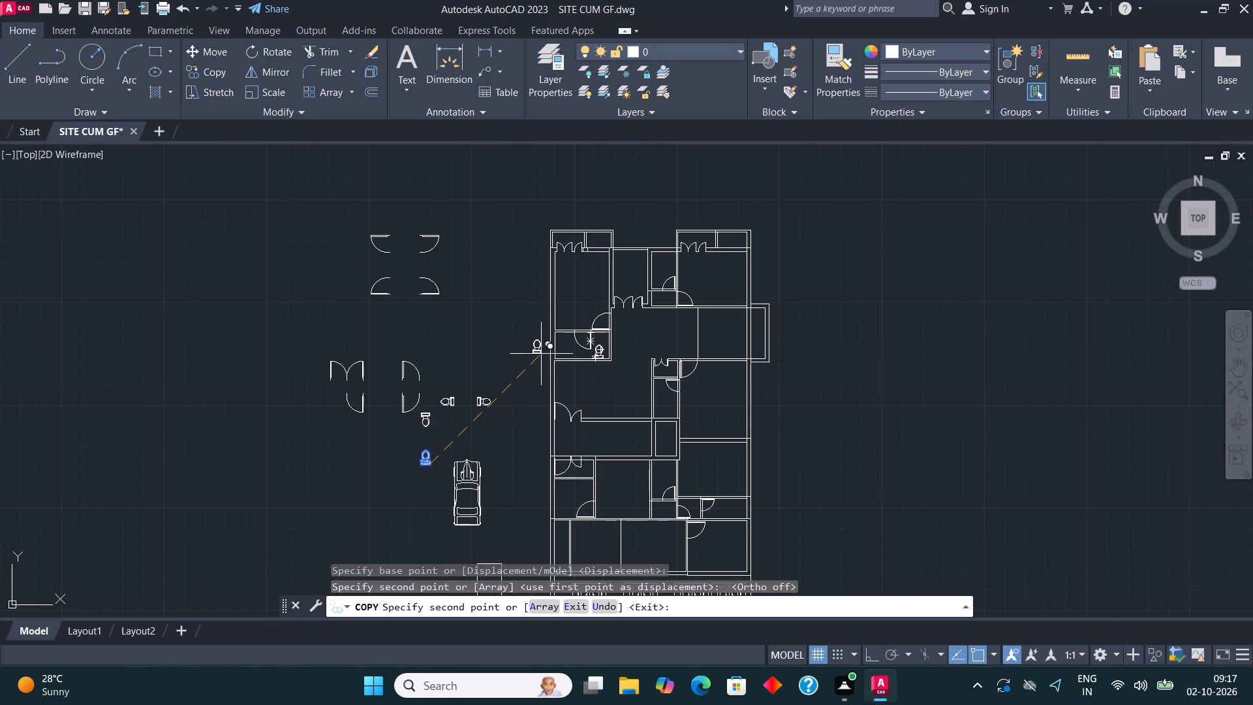
scroll(610, 366, "down", 2)
scroll(654, 432, "up", 1)
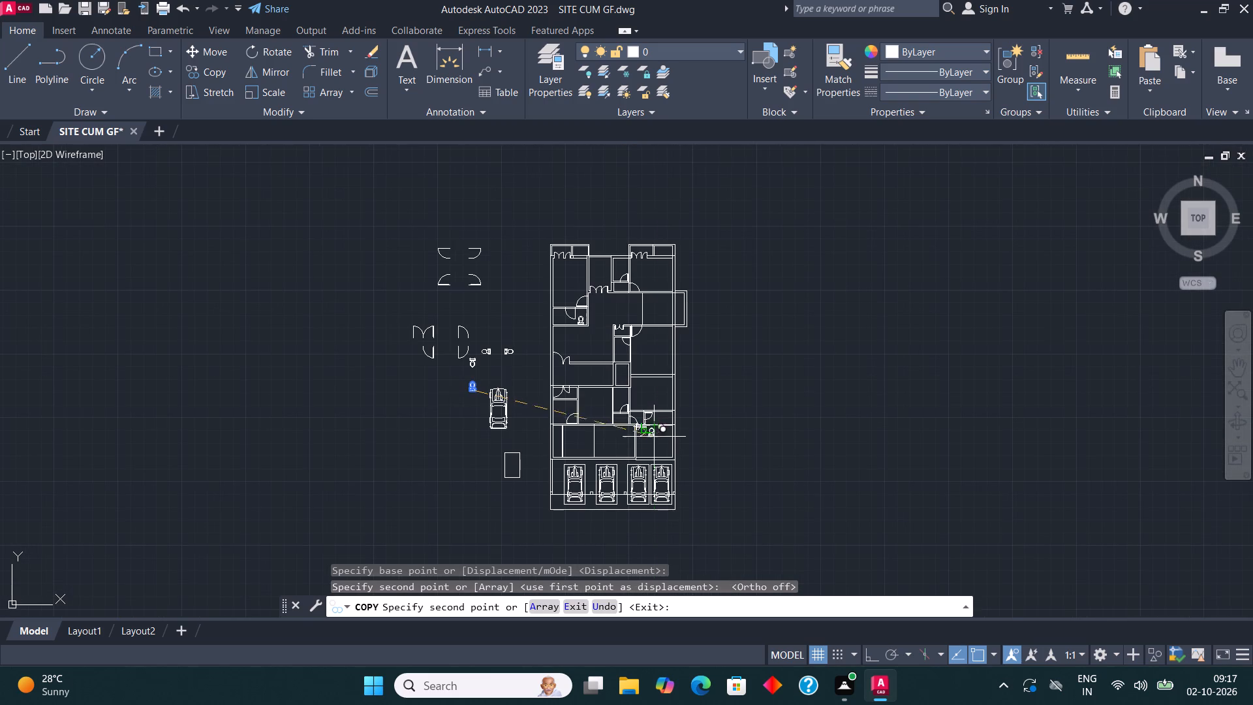
scroll(648, 427, "up", 3)
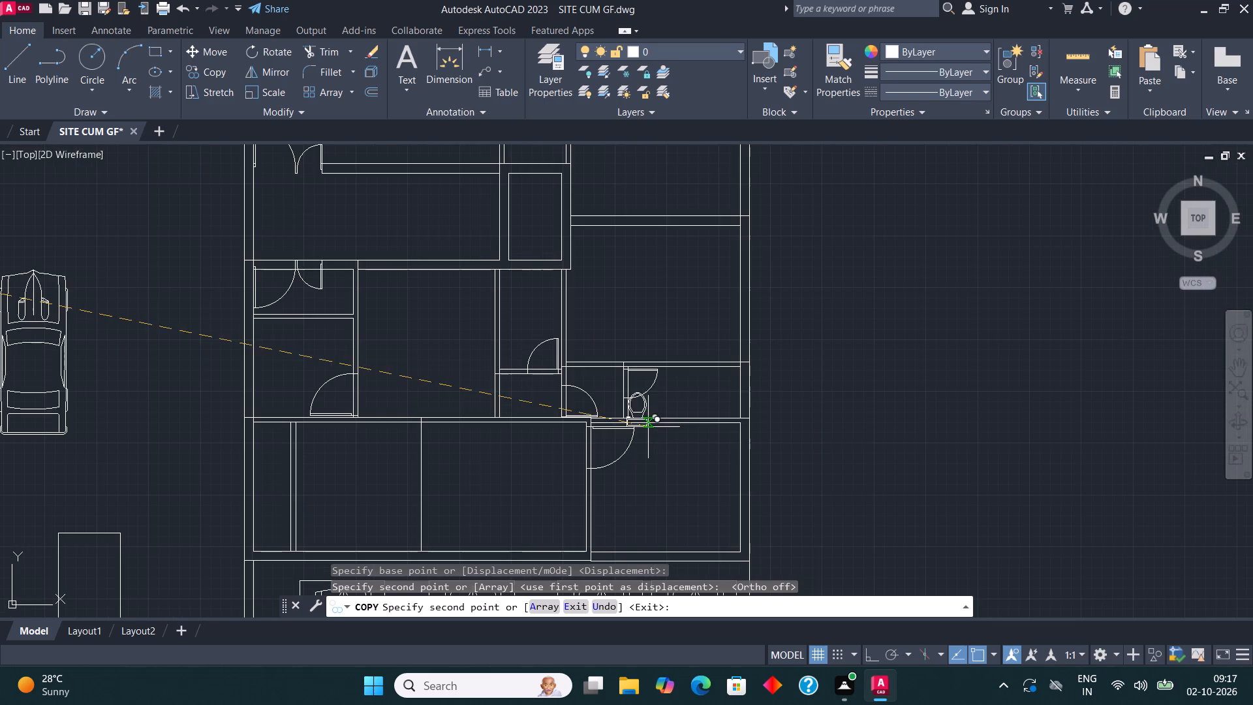
scroll(672, 415, "up", 4)
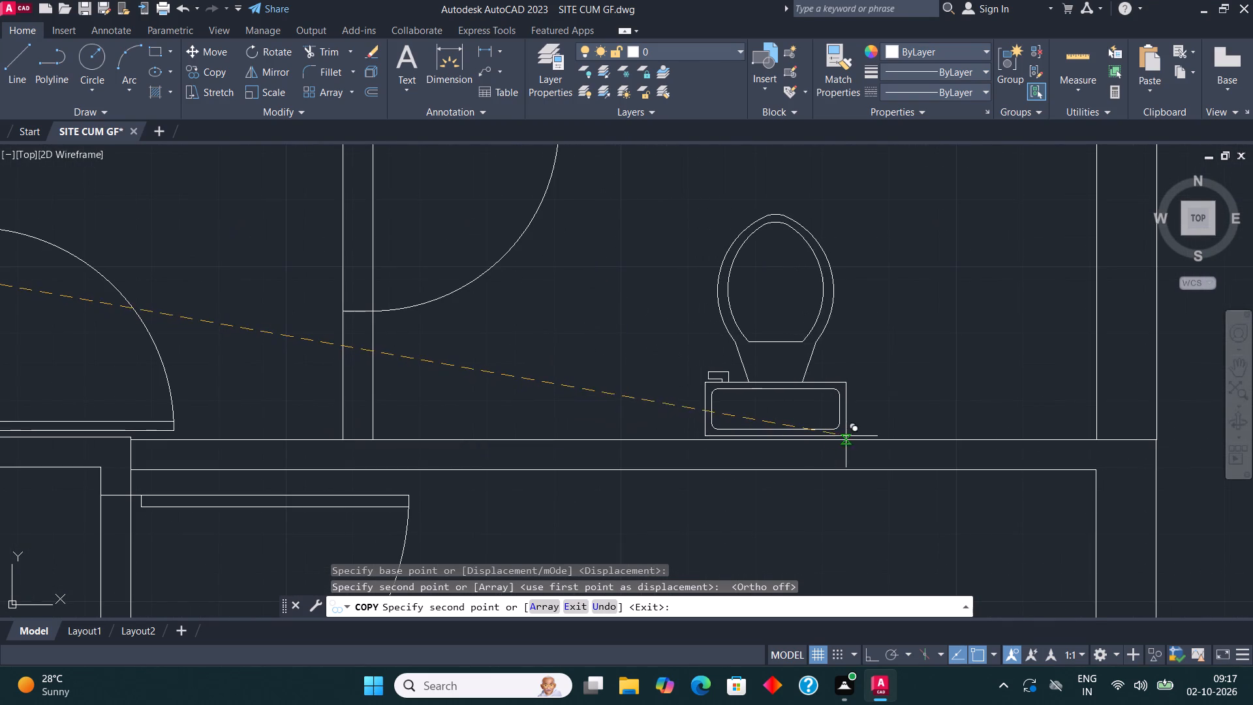
left_click(851, 437)
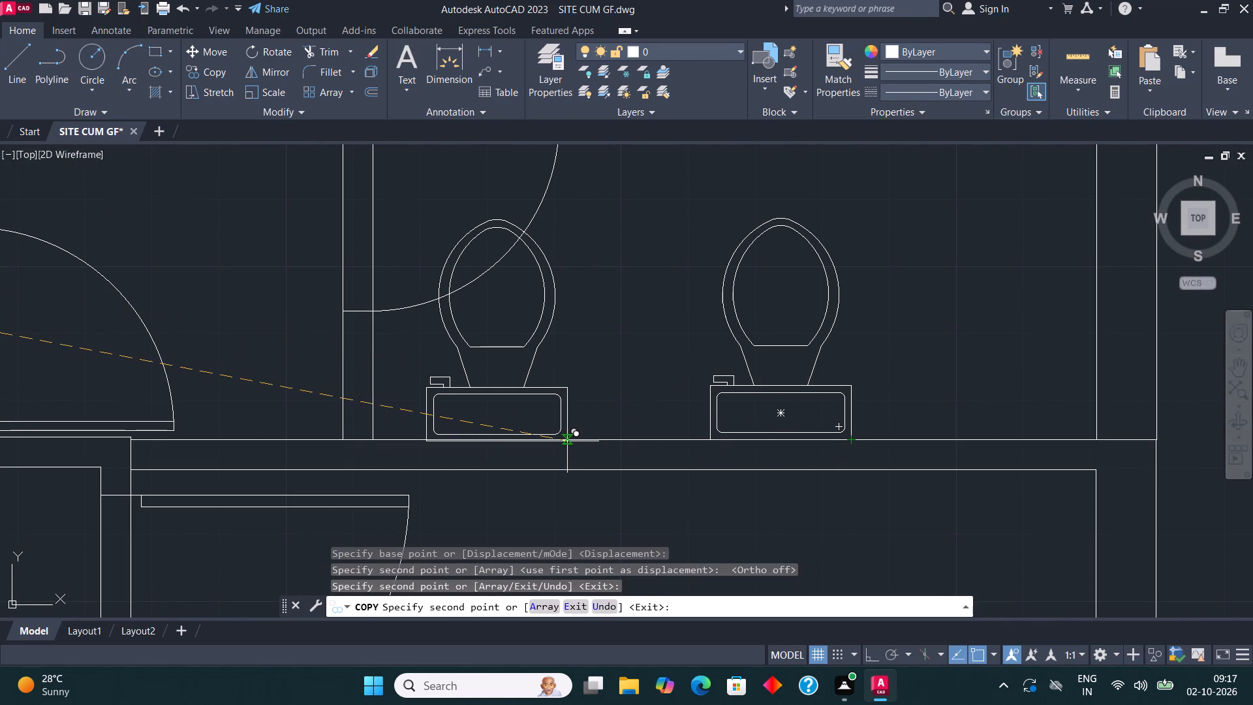
scroll(565, 435, "down", 4)
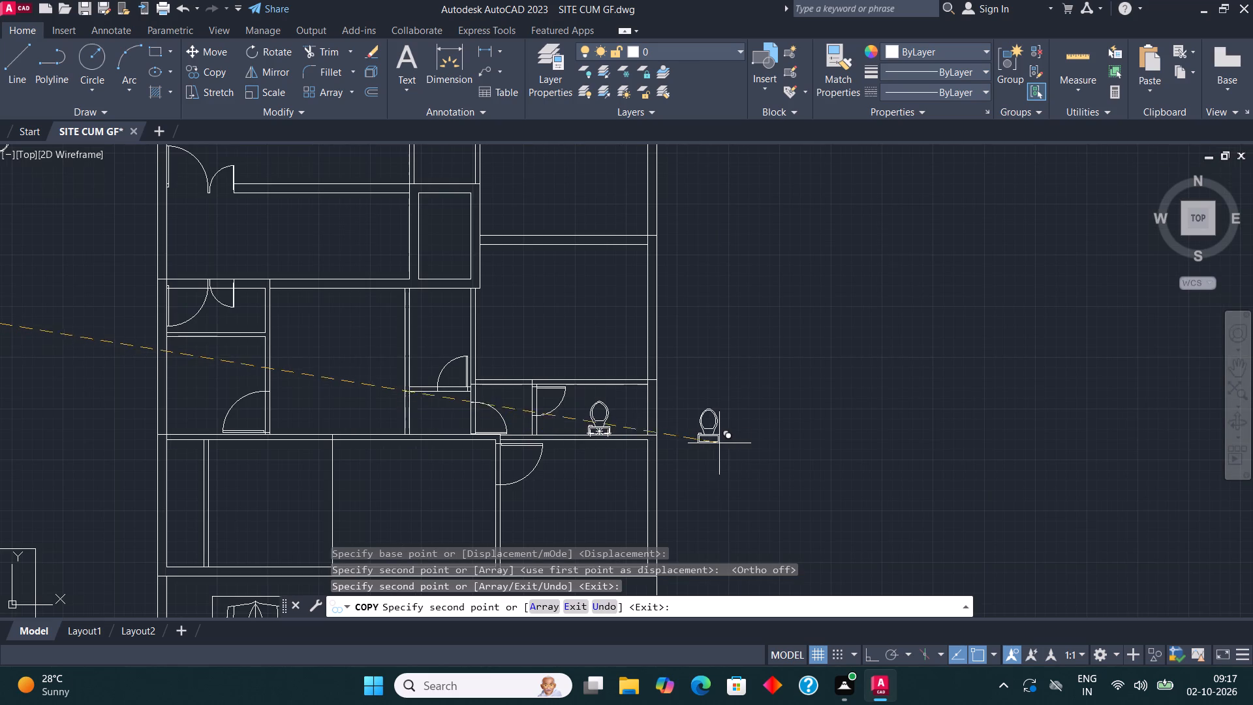
key("Escape")
Copy the toilet with its tank facing west against the west wall of the north bathroom, north of its door.
middle_click_drag(557, 394, 903, 410)
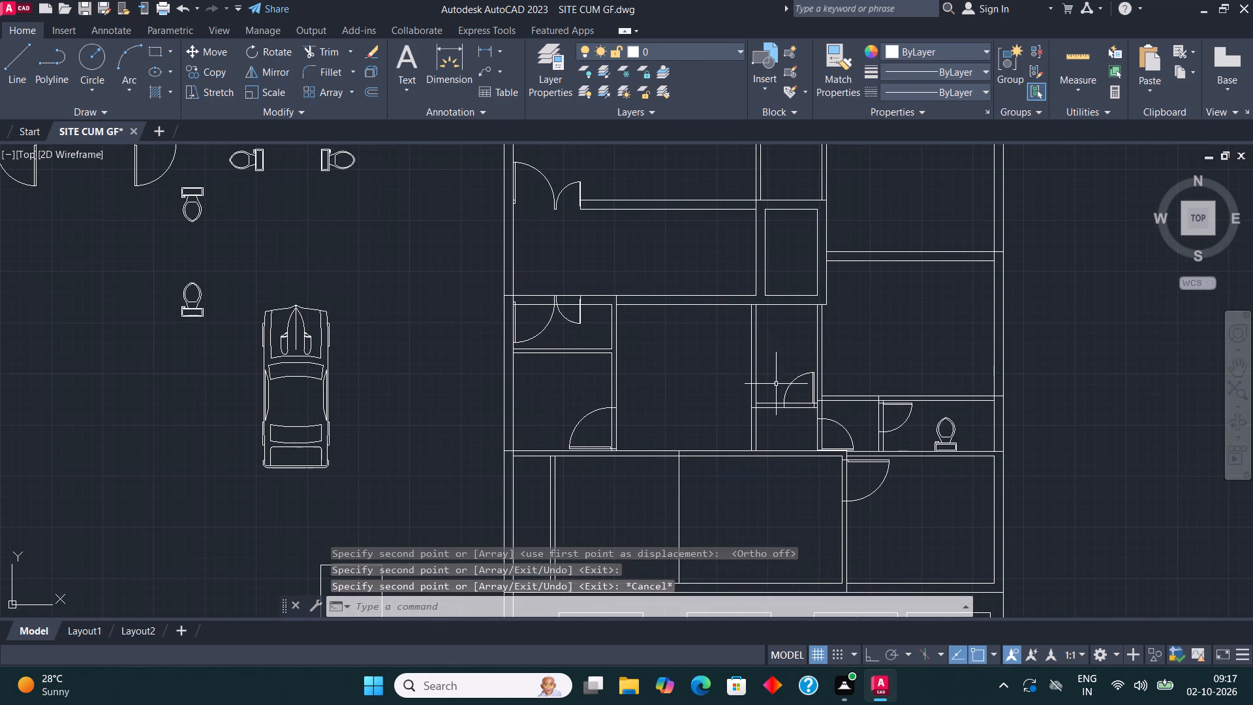
left_click(343, 159)
left_click(311, 159)
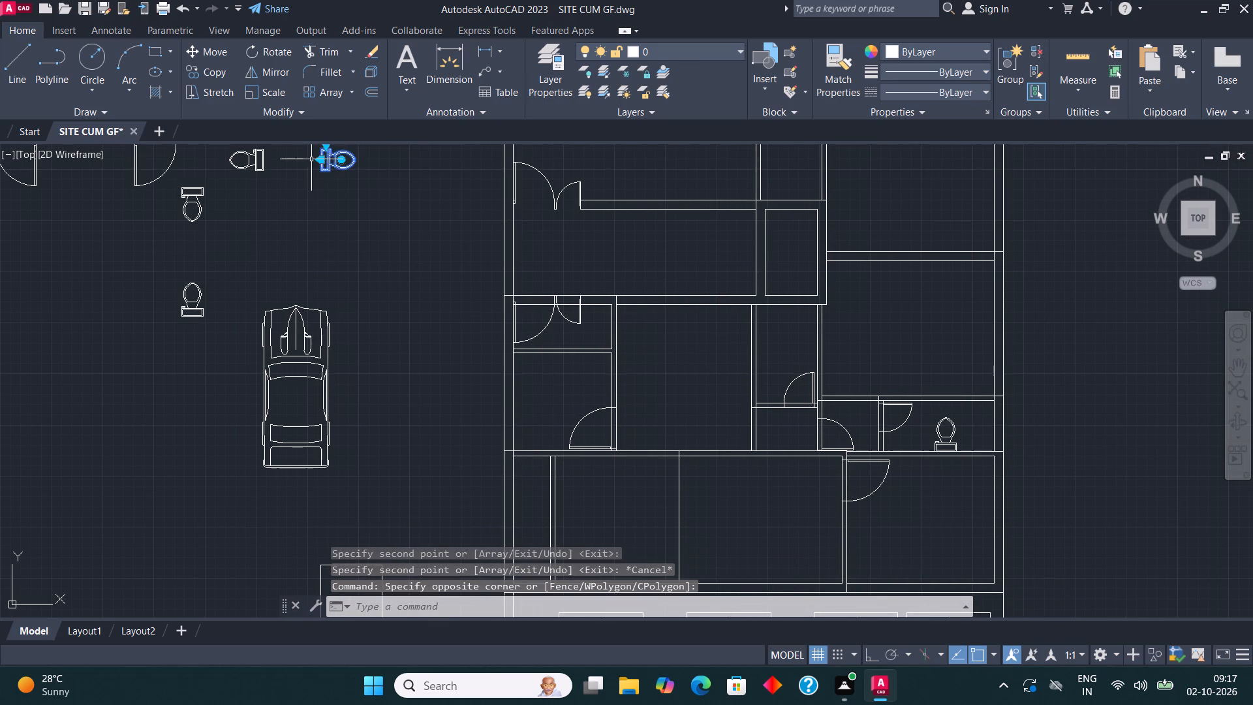
left_click(214, 63)
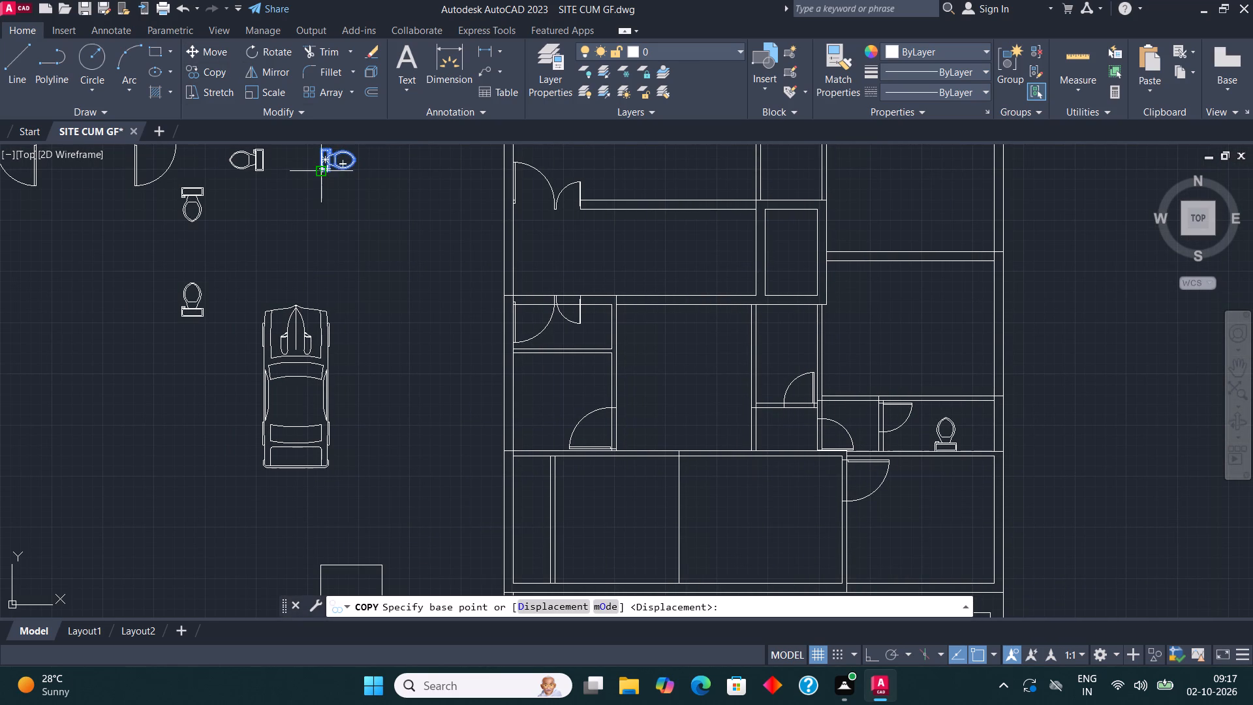
left_click(320, 176)
scroll(285, 296, "down", 3)
middle_click_drag(423, 207, 427, 266)
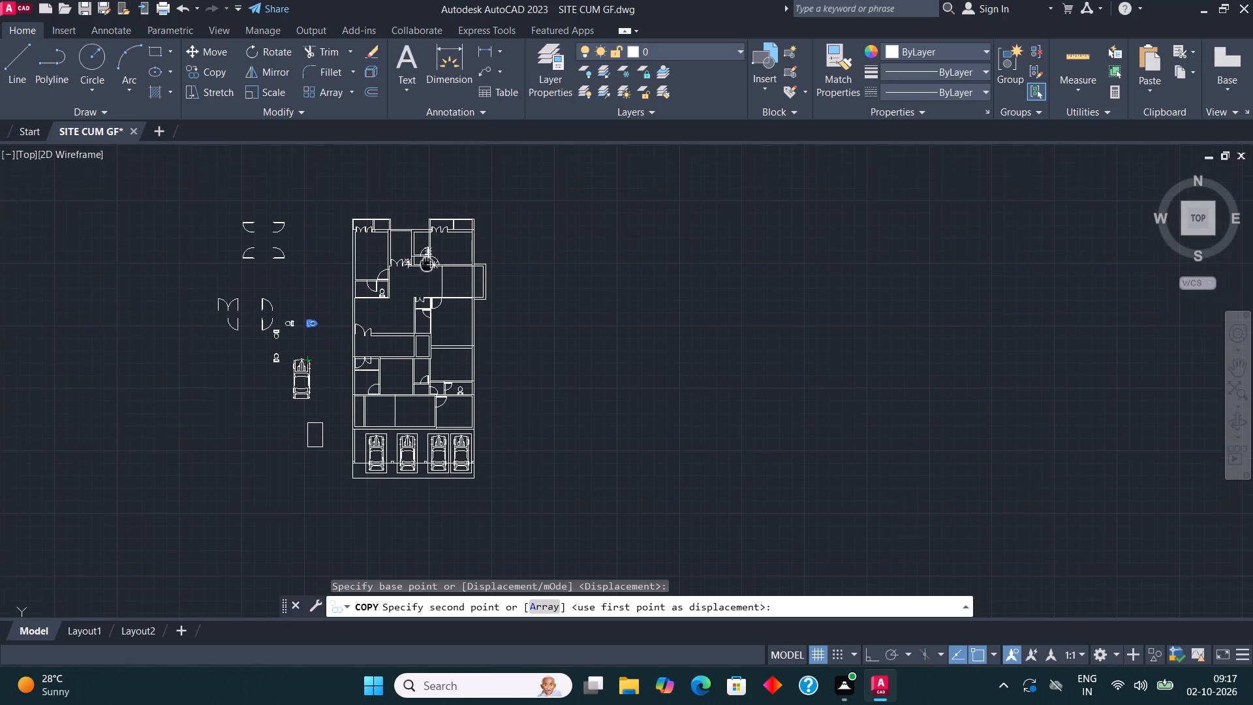
middle_click_drag(427, 266, 429, 278)
scroll(400, 248, "up", 3)
scroll(459, 279, "up", 1)
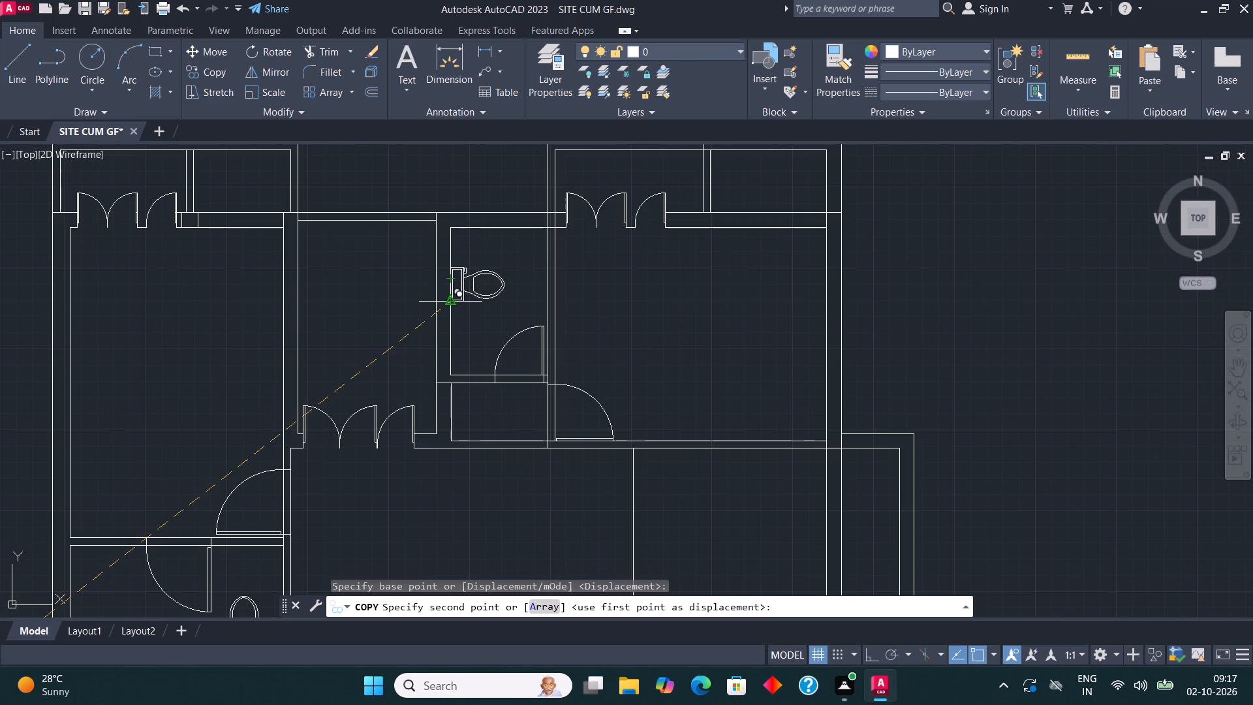
left_click(450, 311)
key("Escape")
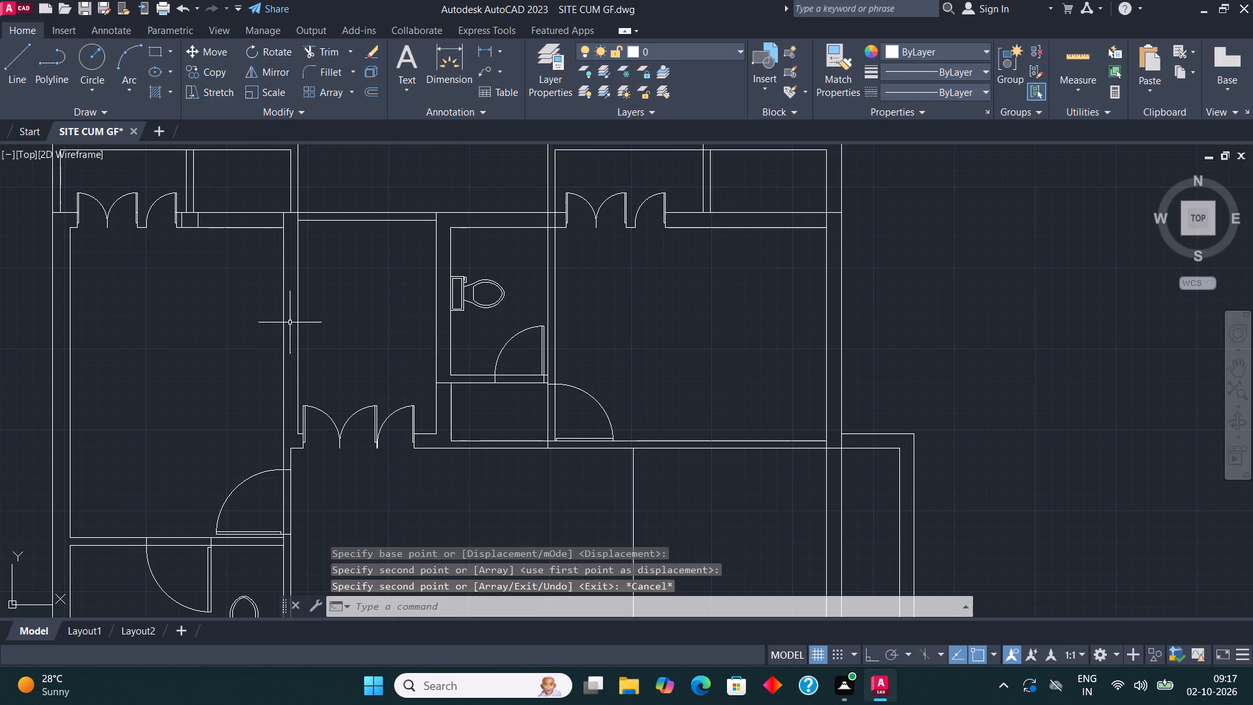
Create a new layer named floor and give it index colour 52.
middle_click_drag(293, 330, 589, 477)
scroll(636, 366, "up", 2)
middle_click_drag(290, 371, 474, 455)
left_click(546, 56)
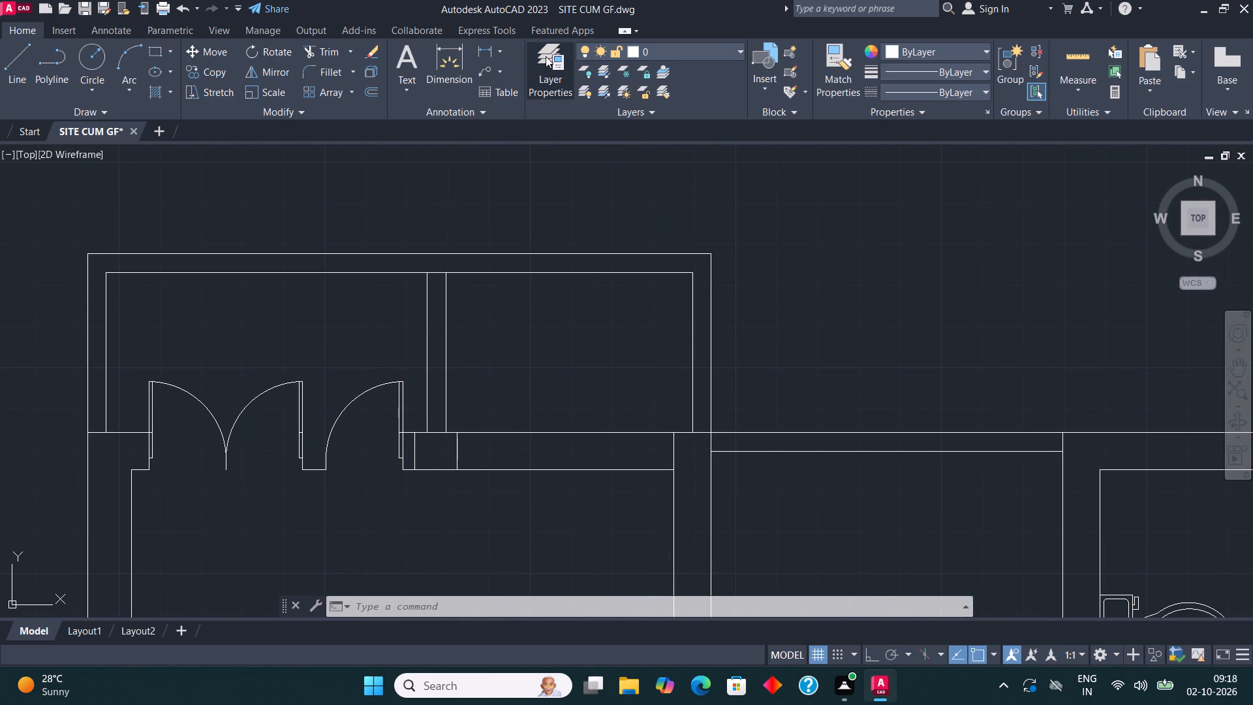
left_click(149, 68)
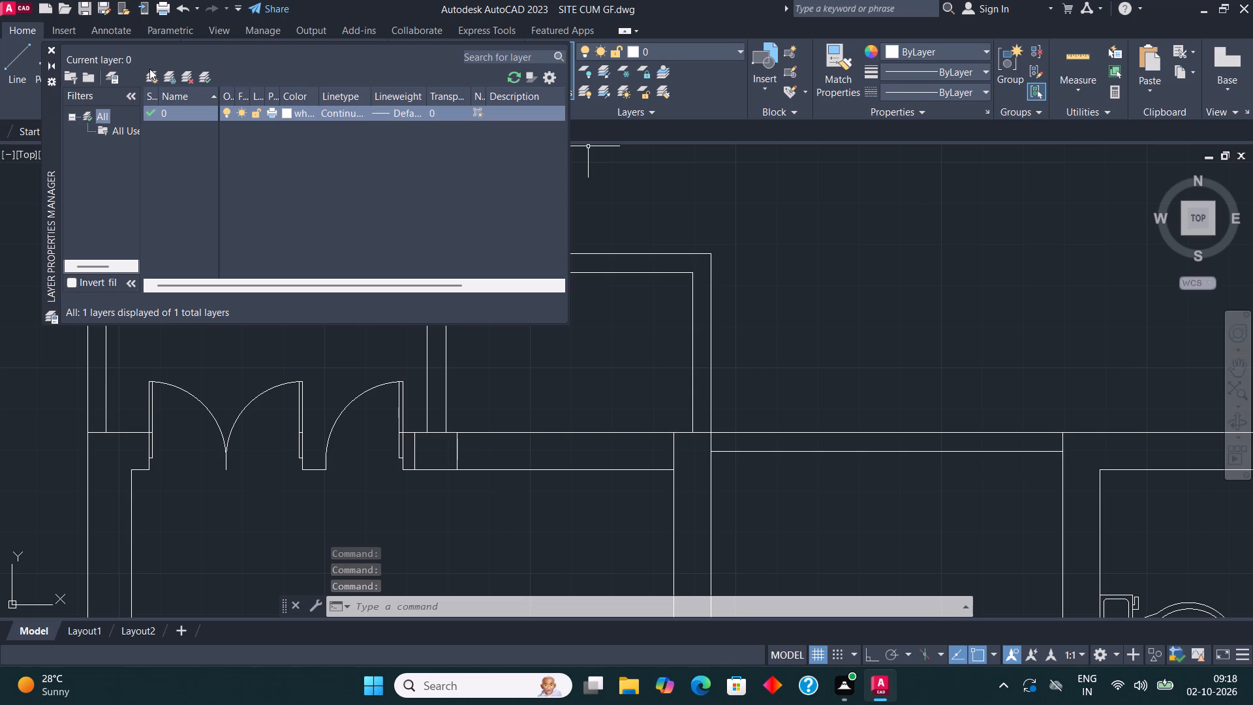
type("floor")
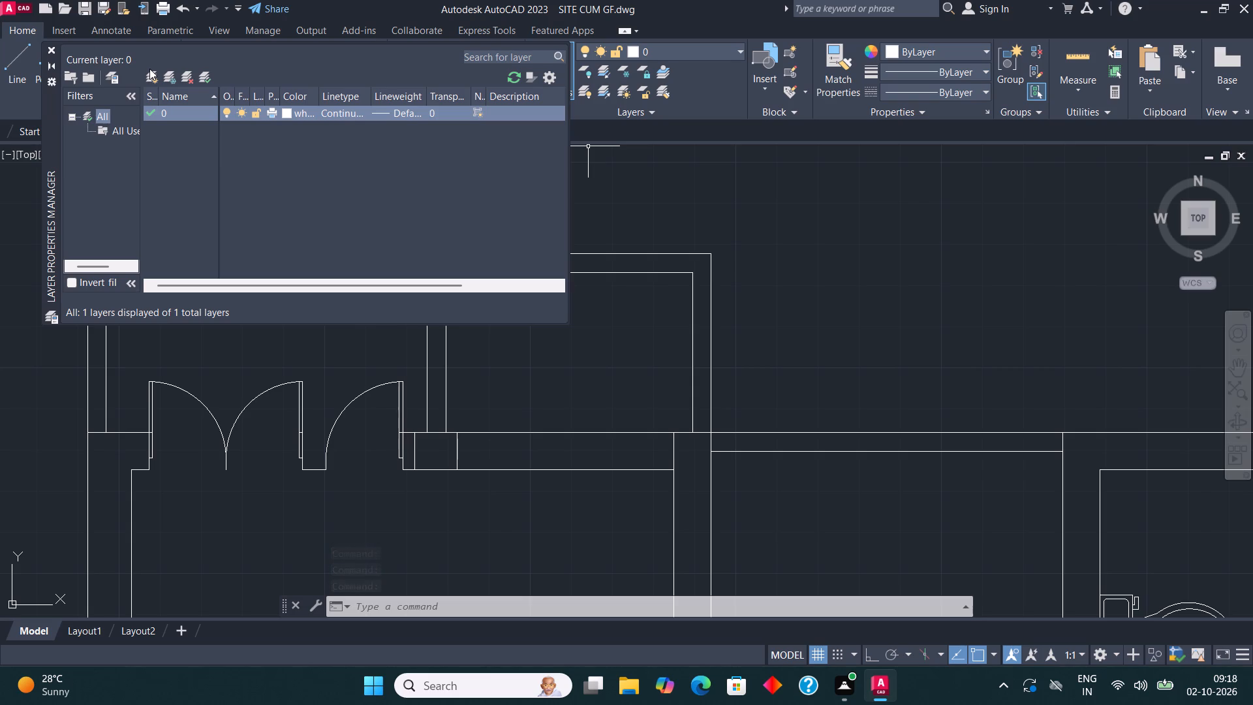
left_click(151, 79)
type("floor")
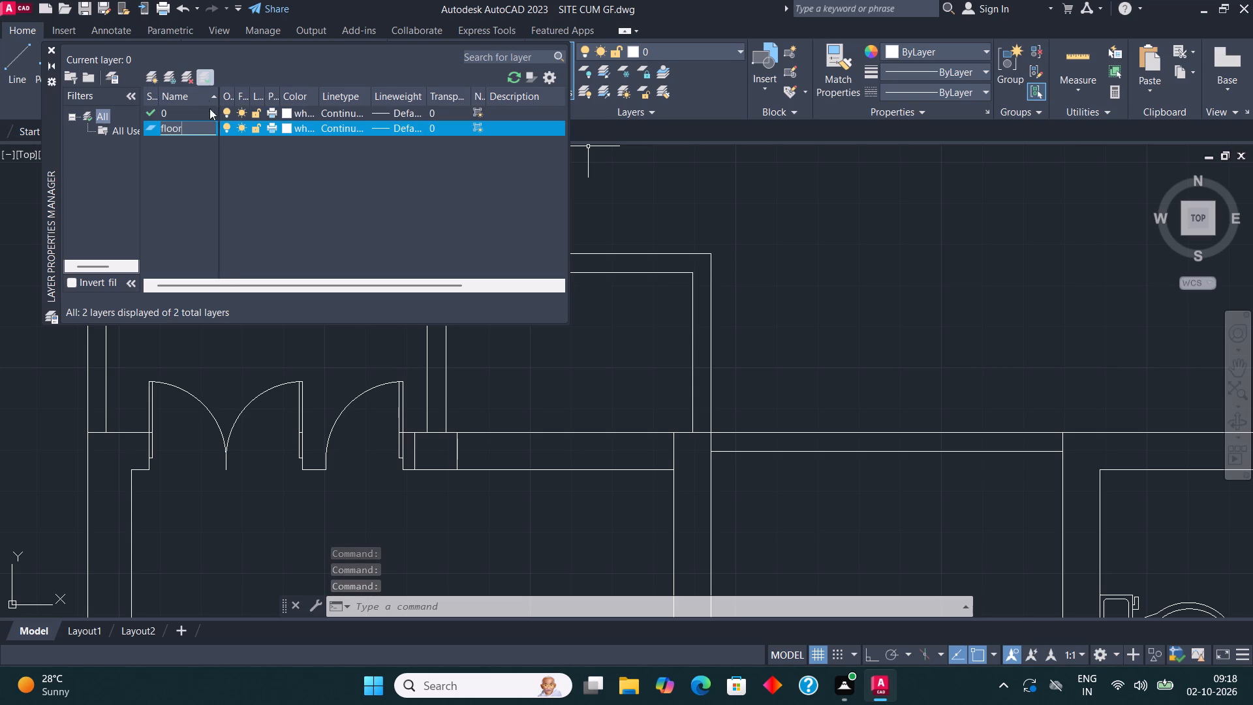
left_click(285, 127)
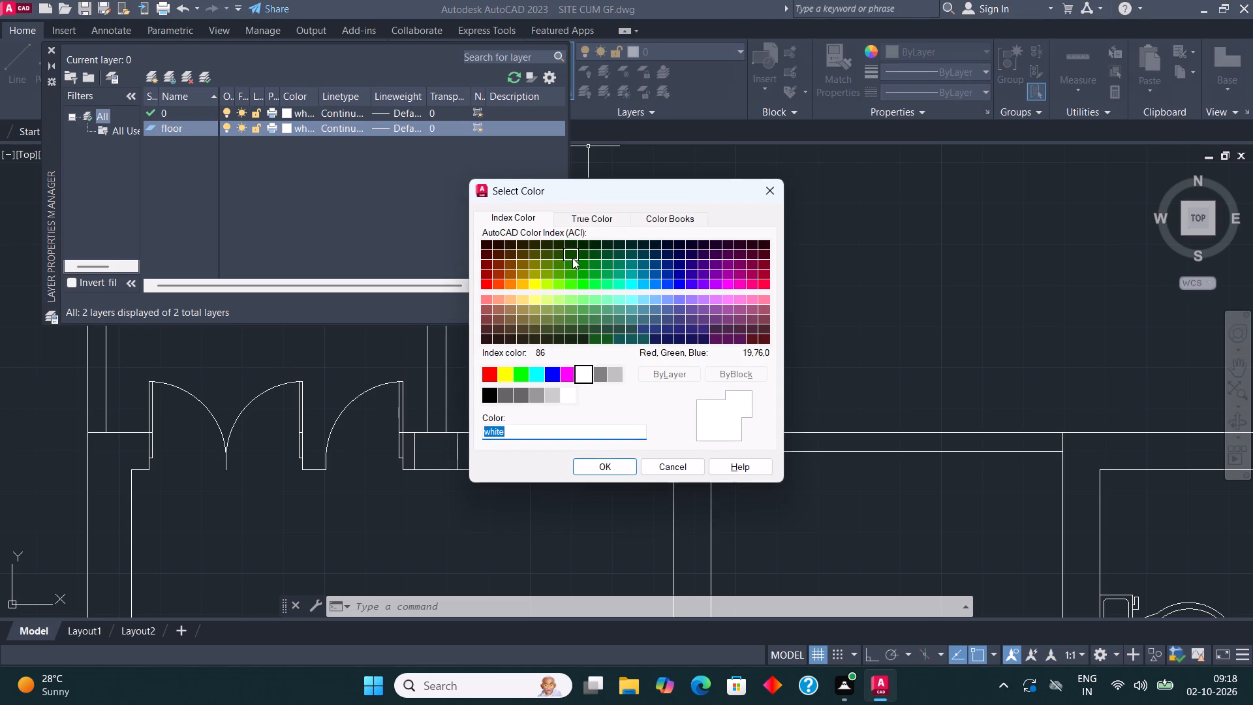
left_click(533, 270)
left_click(533, 279)
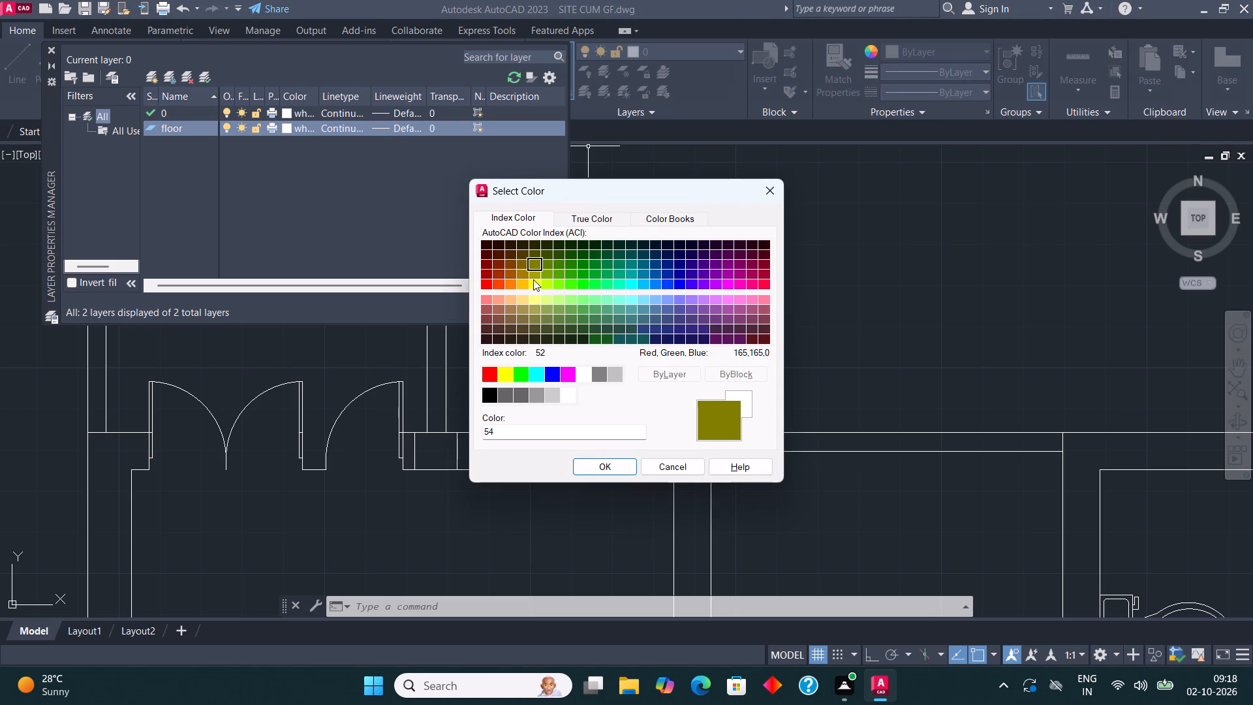
left_click(576, 468)
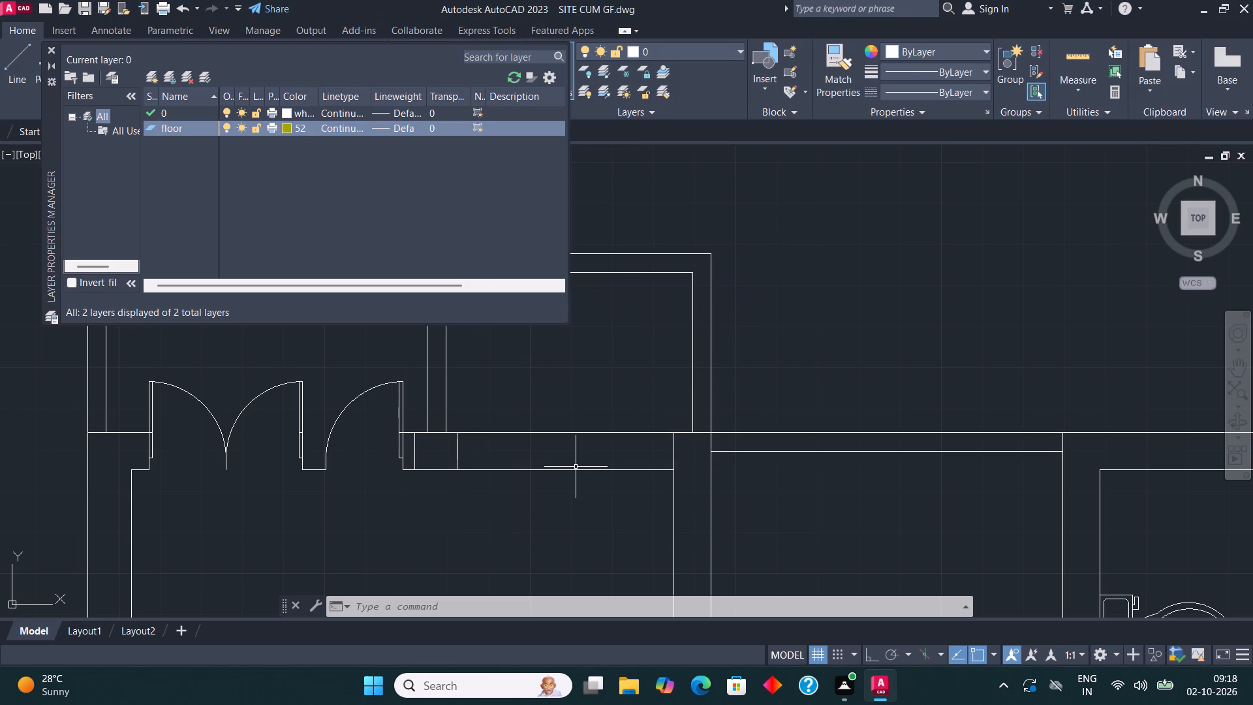
left_click(50, 51)
On the floor layer, hatch the west bay of the northwest balcony and the north-central space between the rooms with the ANGLE pattern.
left_click(650, 53)
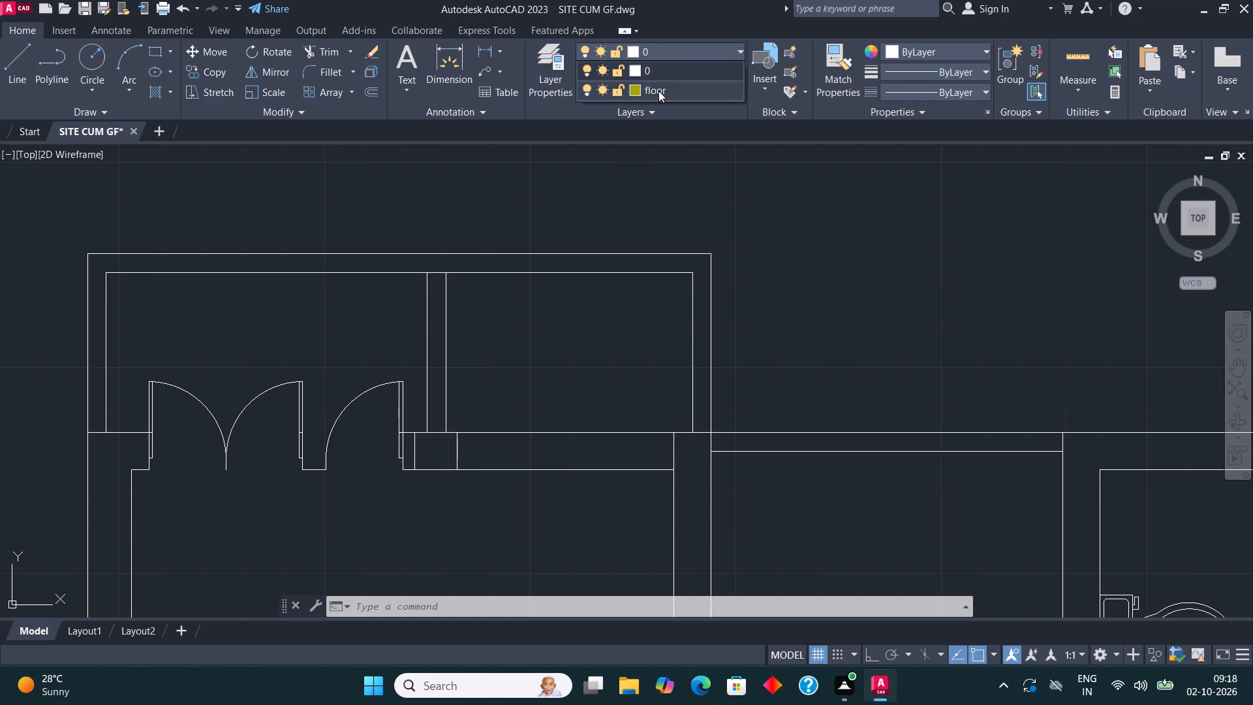
left_click(658, 91)
key("h")
key("Return")
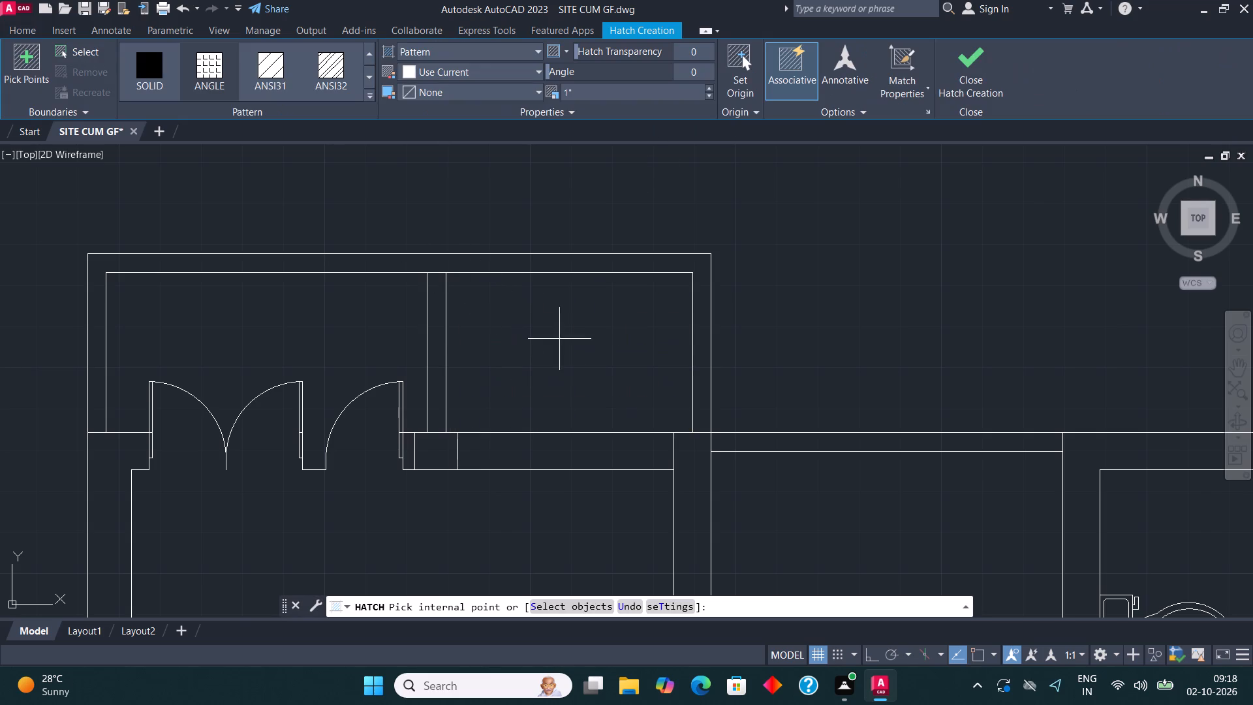
left_click(348, 340)
scroll(341, 323, "down", 2)
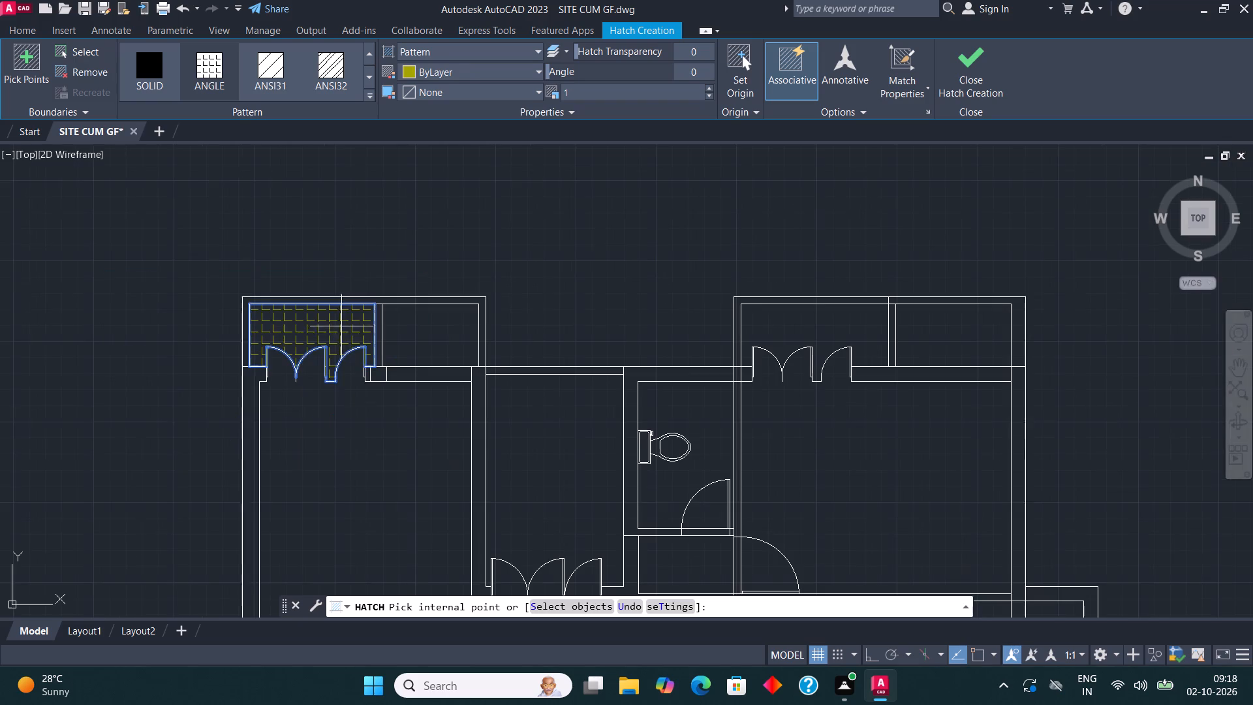
left_click(580, 465)
left_click(803, 210)
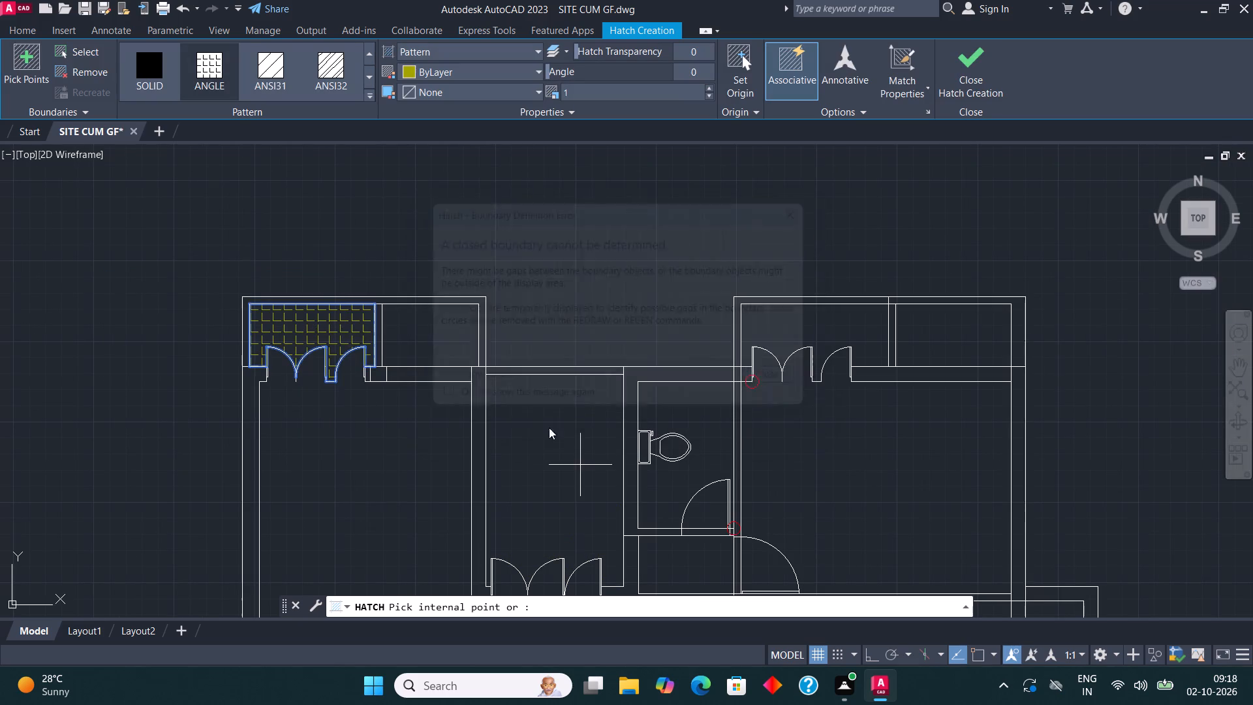
left_click(555, 458)
Add the west bay of the northeast balcony to the ANGLE hatch and finish the Hatch command.
scroll(558, 360, "down", 3)
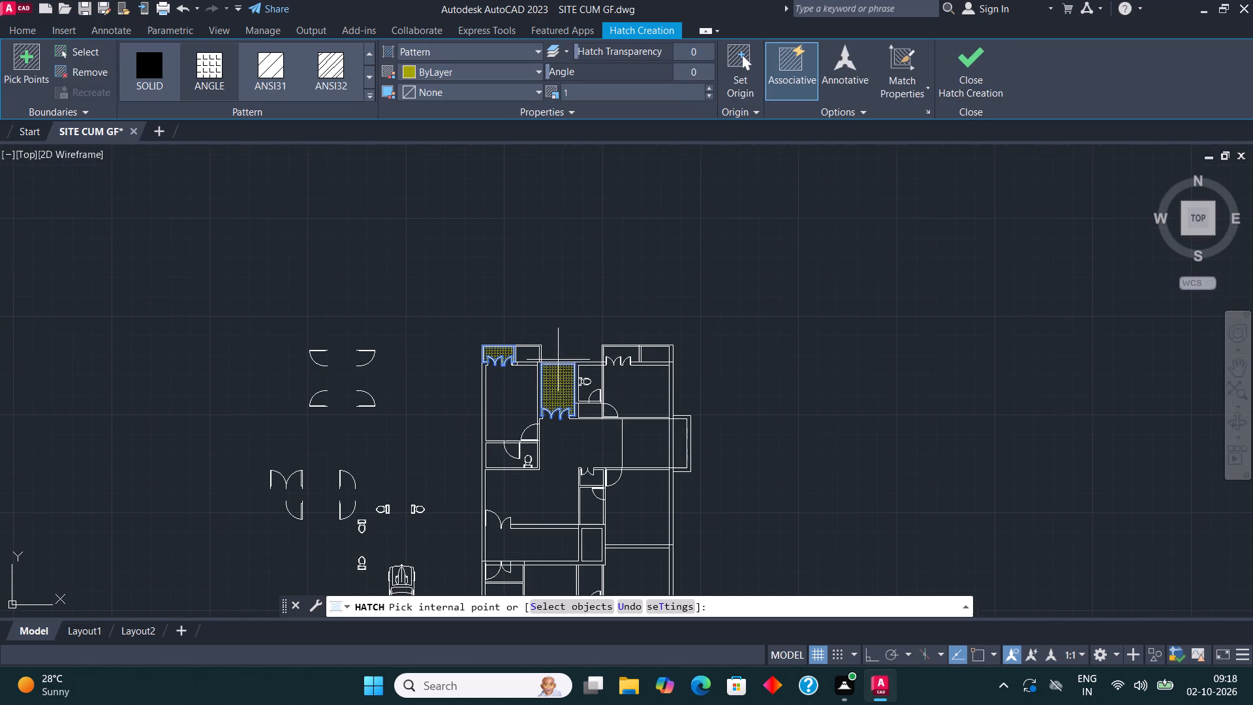
scroll(538, 506, "up", 1)
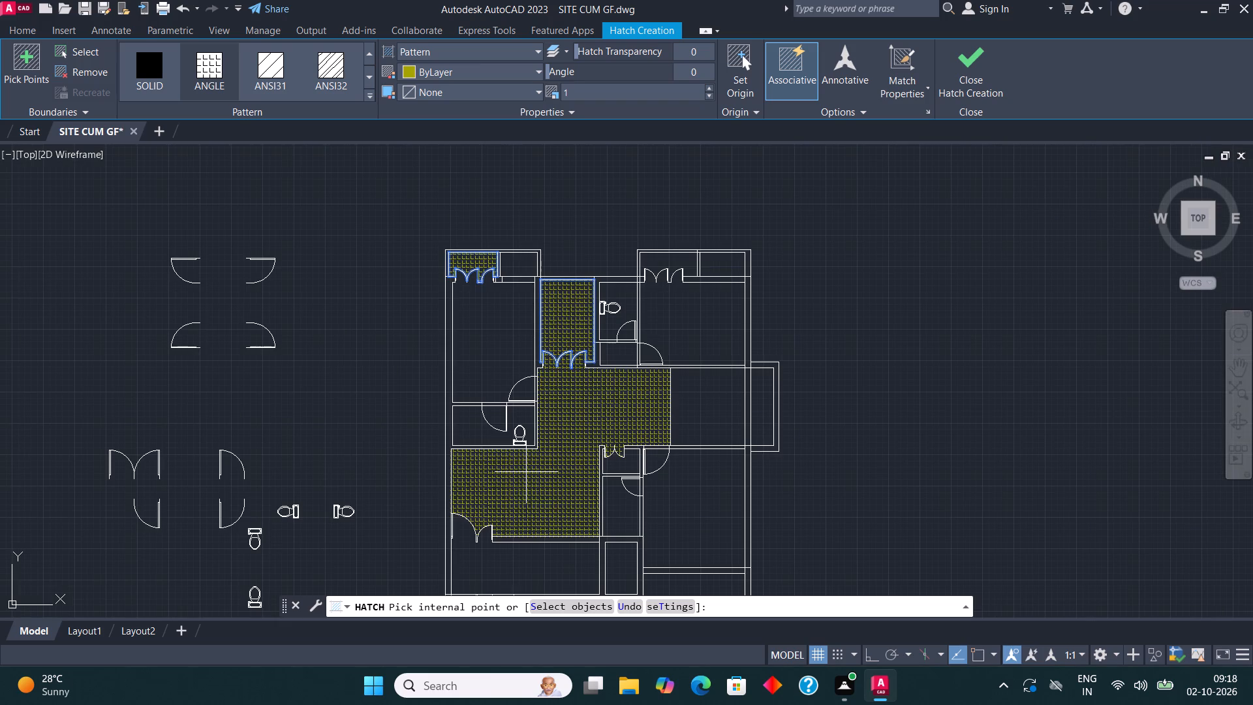
scroll(503, 433, "up", 1)
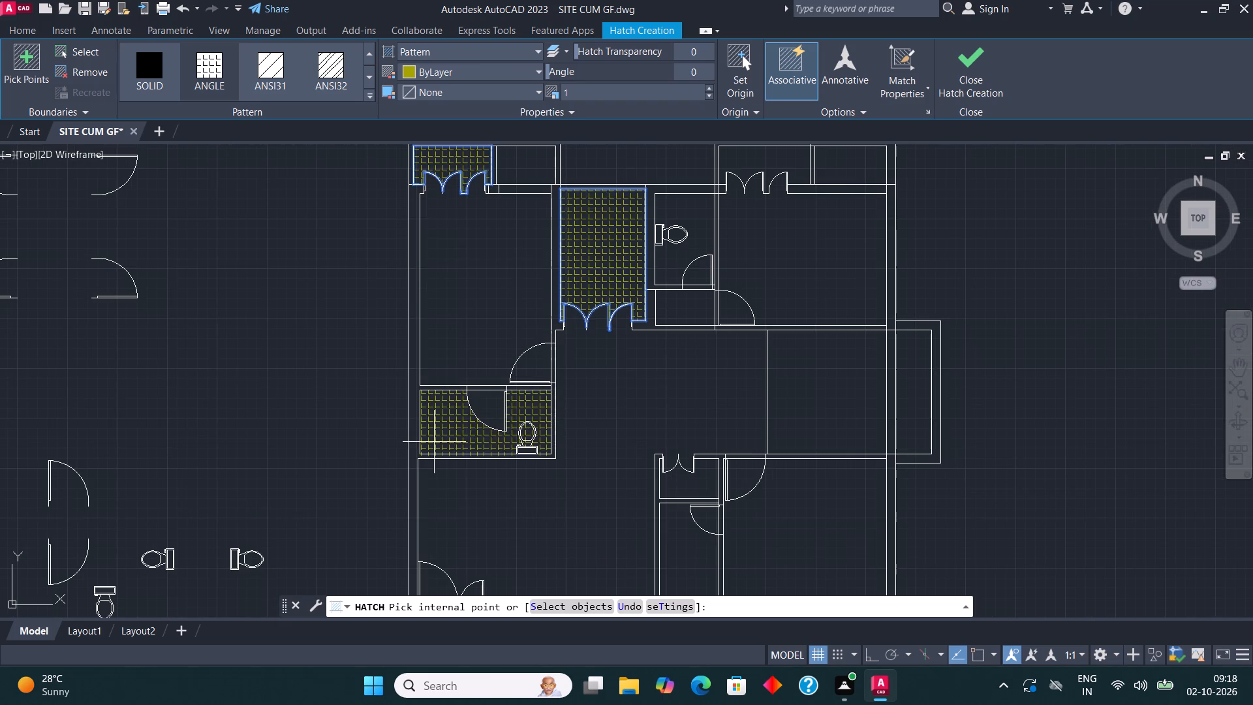
scroll(431, 444, "down", 2)
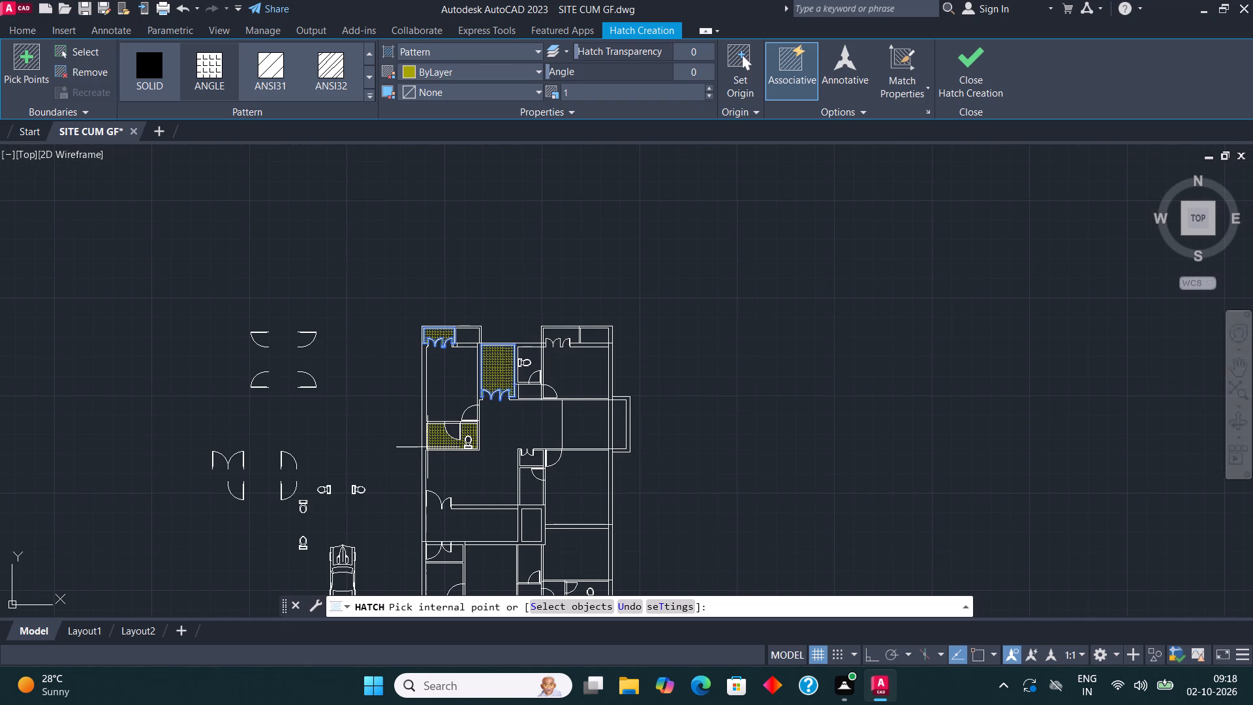
middle_click_drag(775, 390, 773, 456)
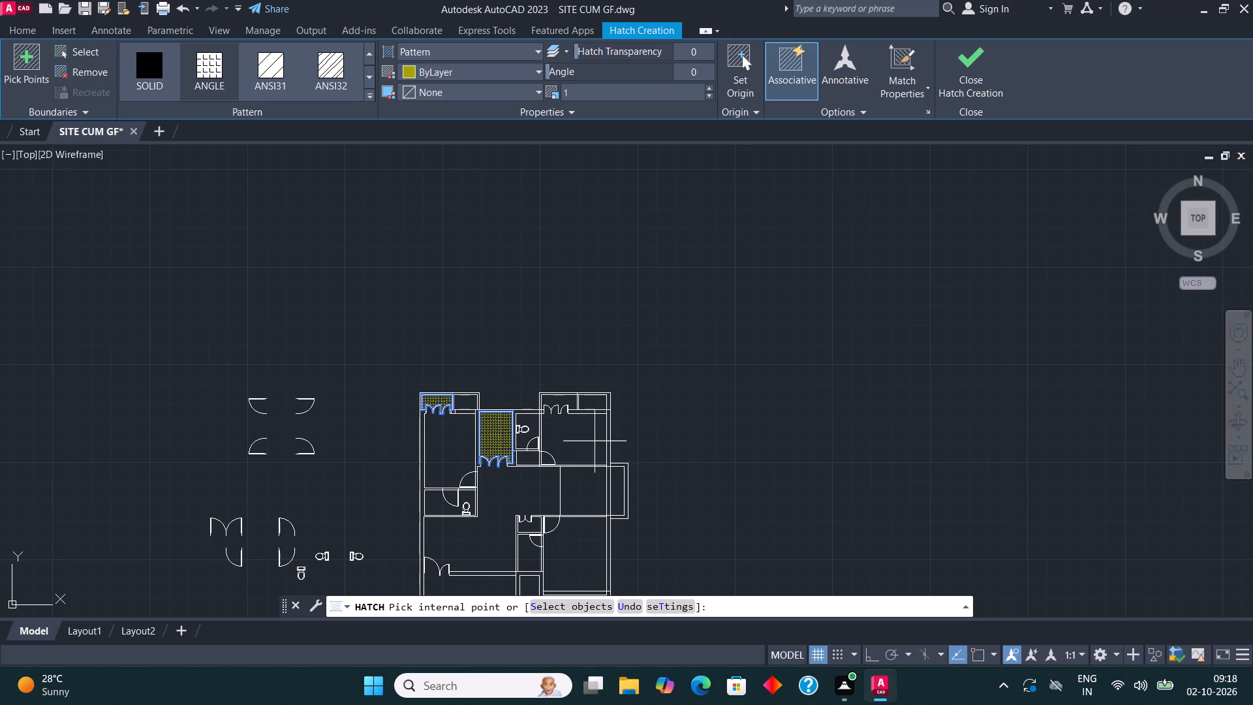
scroll(585, 427, "up", 3)
left_click(487, 327)
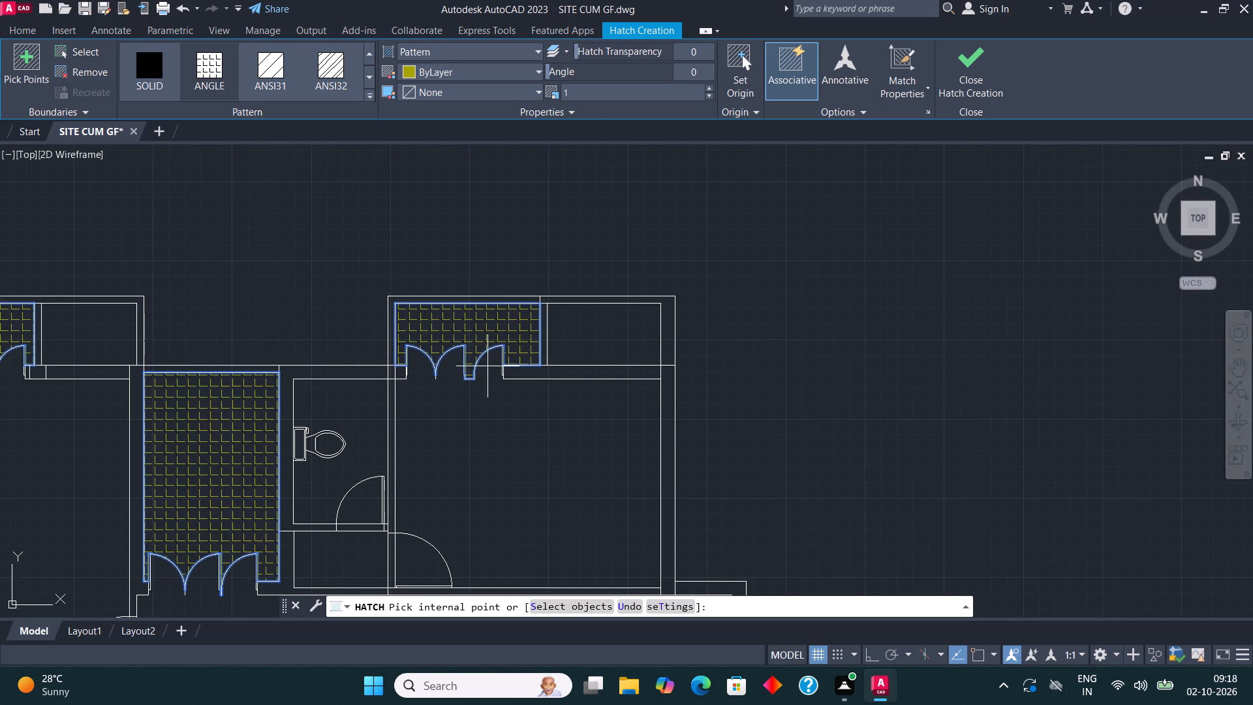
key("Escape")
On layer 0, draw a vertical line across the northwest bathroom just west of its door, with a diagonal from its top to the southwest corner.
middle_click_drag(302, 351, 551, 408)
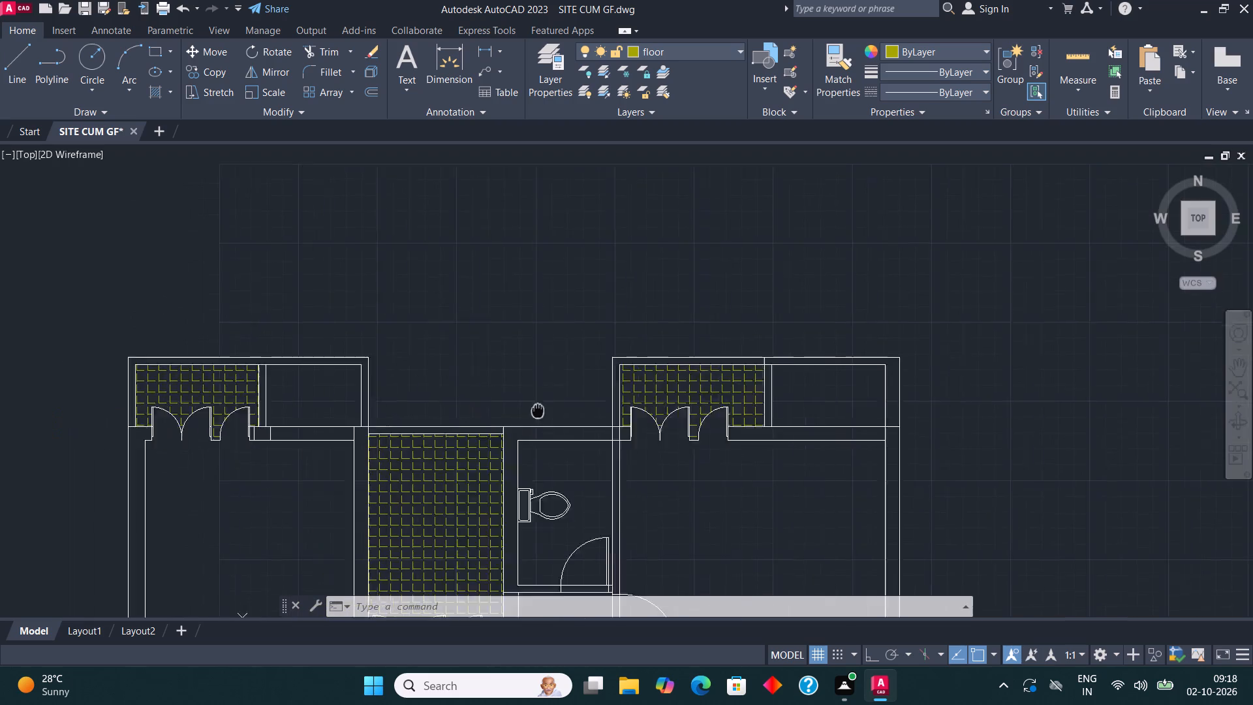
middle_click_drag(551, 408, 668, 376)
left_click(691, 49)
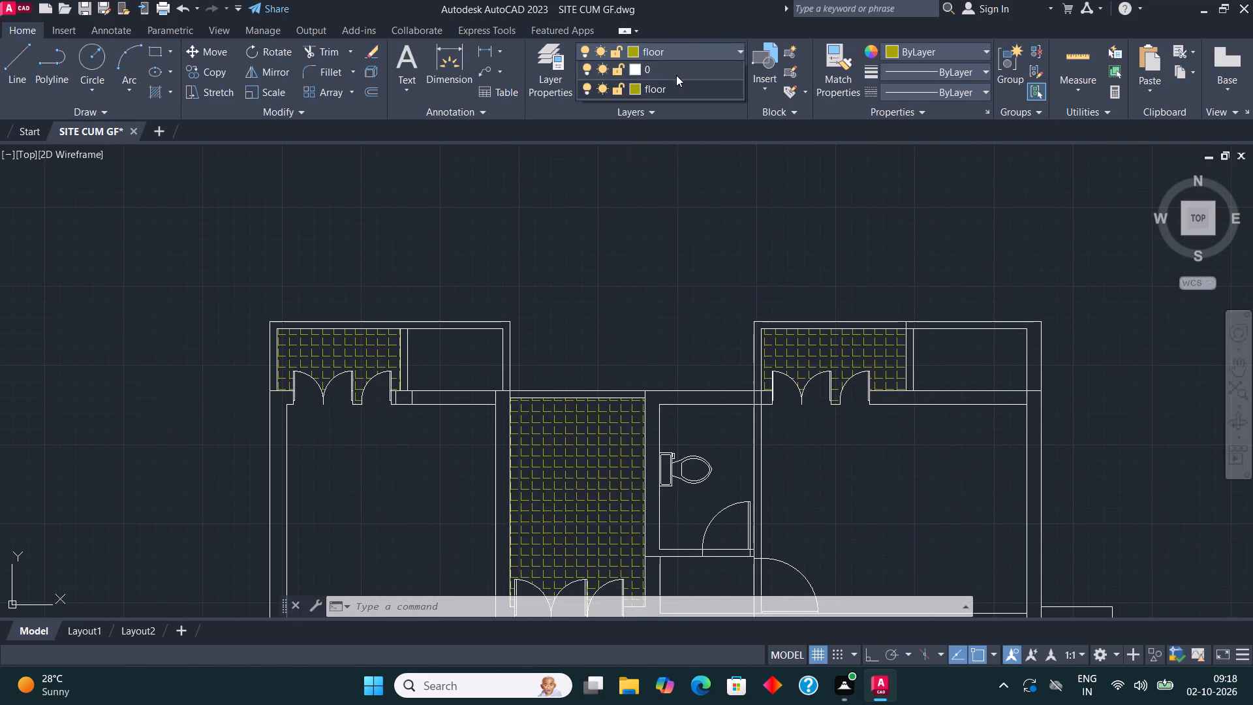
left_click(673, 72)
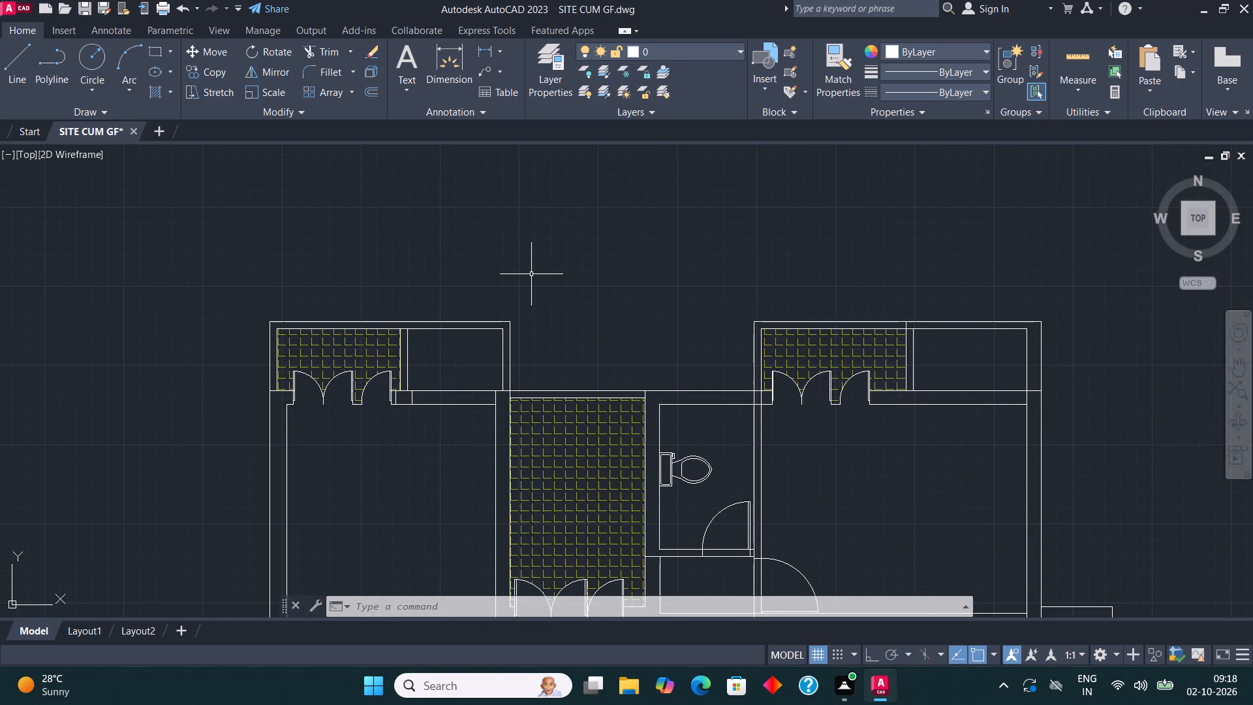
middle_click_drag(412, 289, 401, 180)
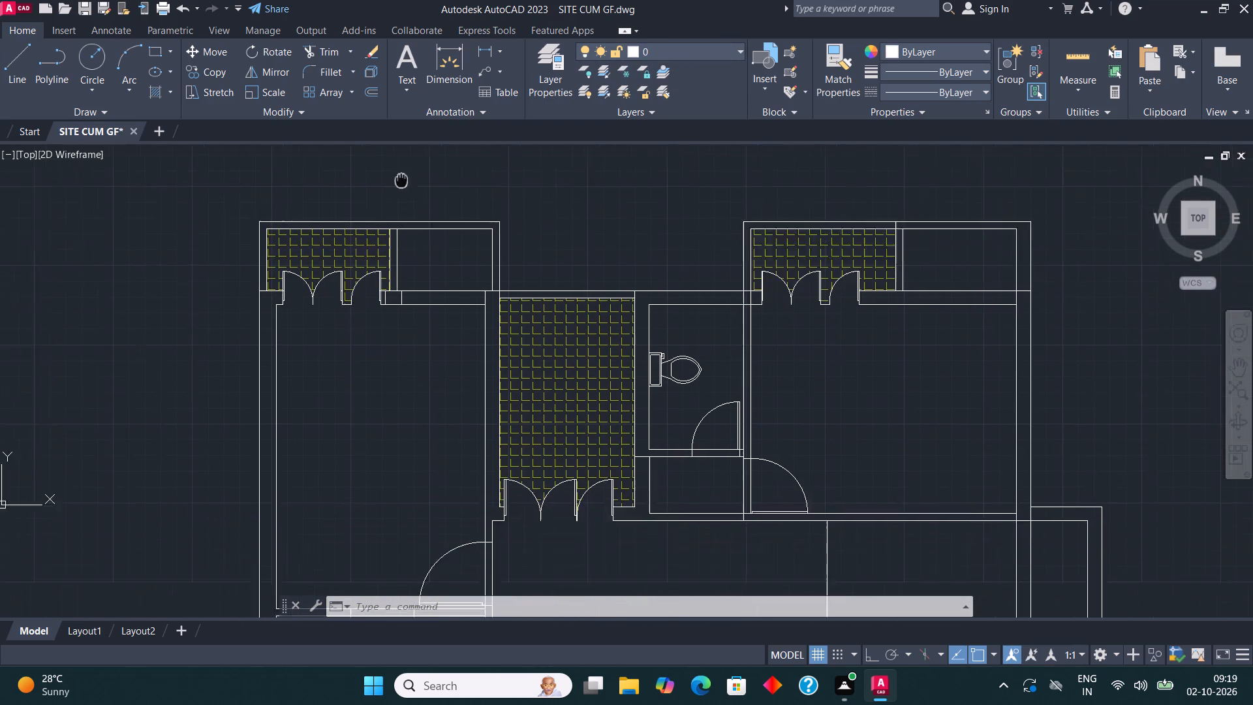
middle_click_drag(401, 180, 384, 119)
left_click(16, 64)
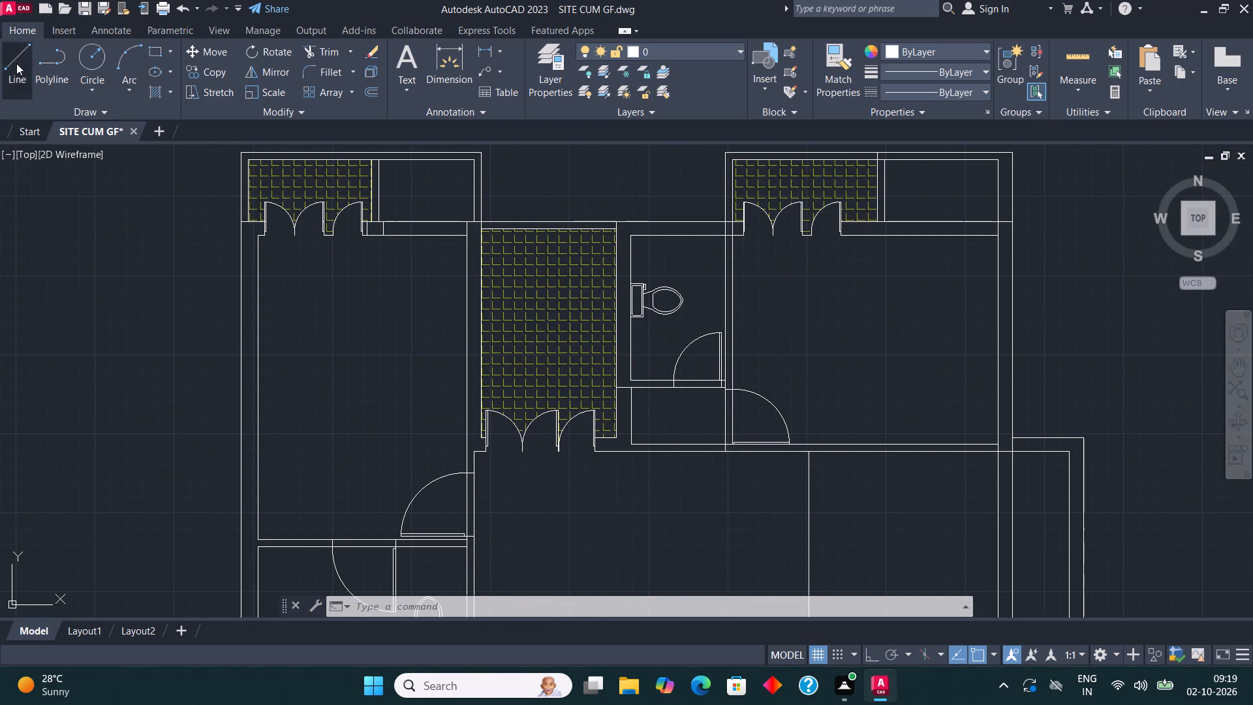
scroll(324, 386, "down", 1)
middle_click_drag(334, 358, 358, 269)
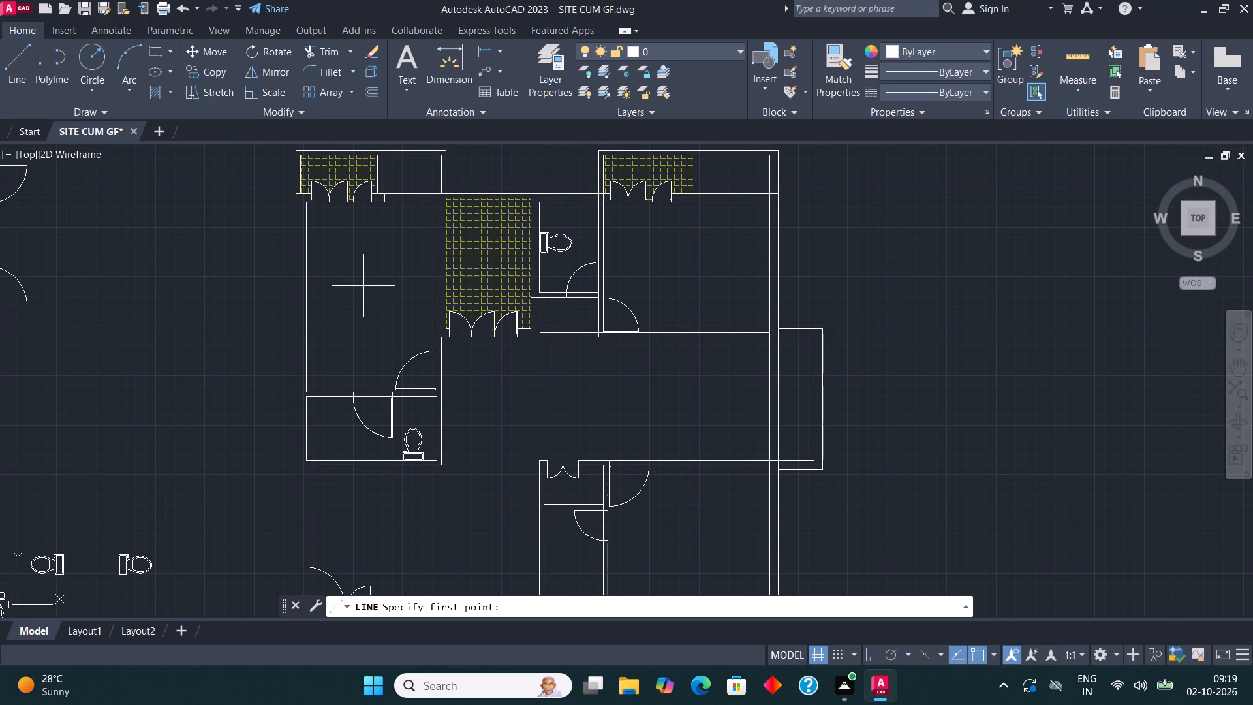
scroll(413, 346, "up", 2)
scroll(353, 336, "down", 1)
middle_click_drag(398, 104, 424, 0)
middle_click_drag(331, 518, 346, 443)
scroll(240, 372, "up", 1)
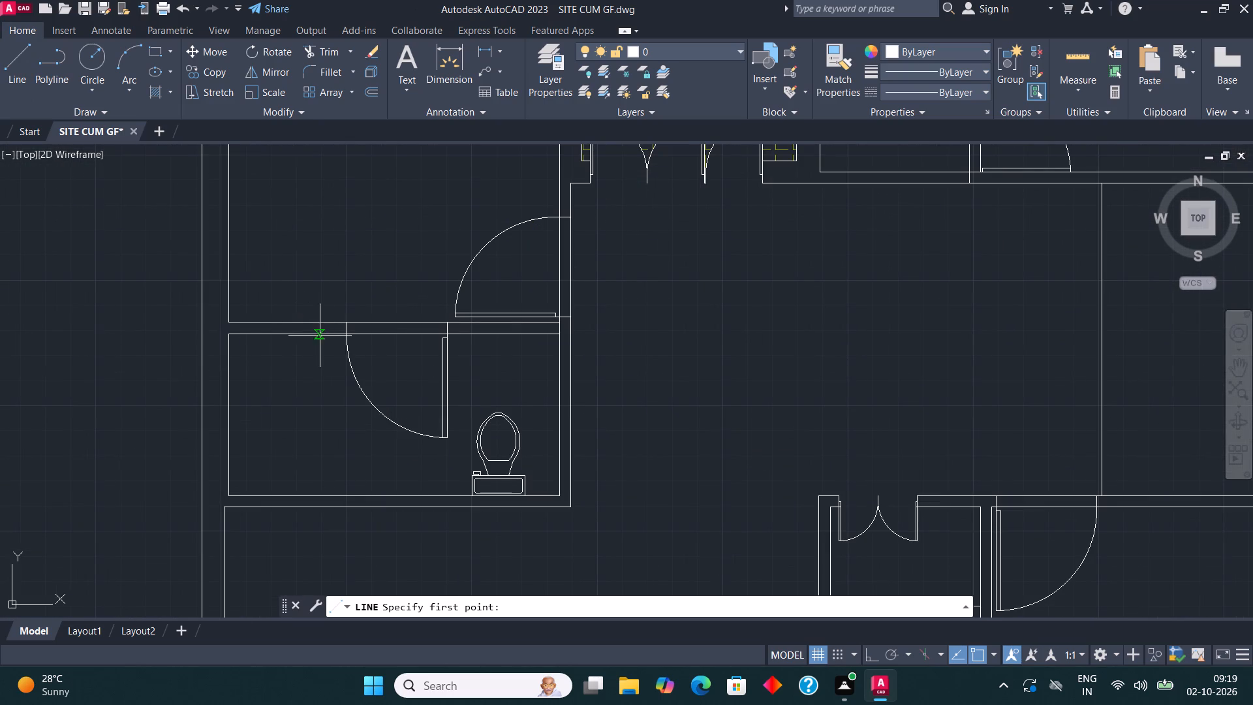
left_click(332, 337)
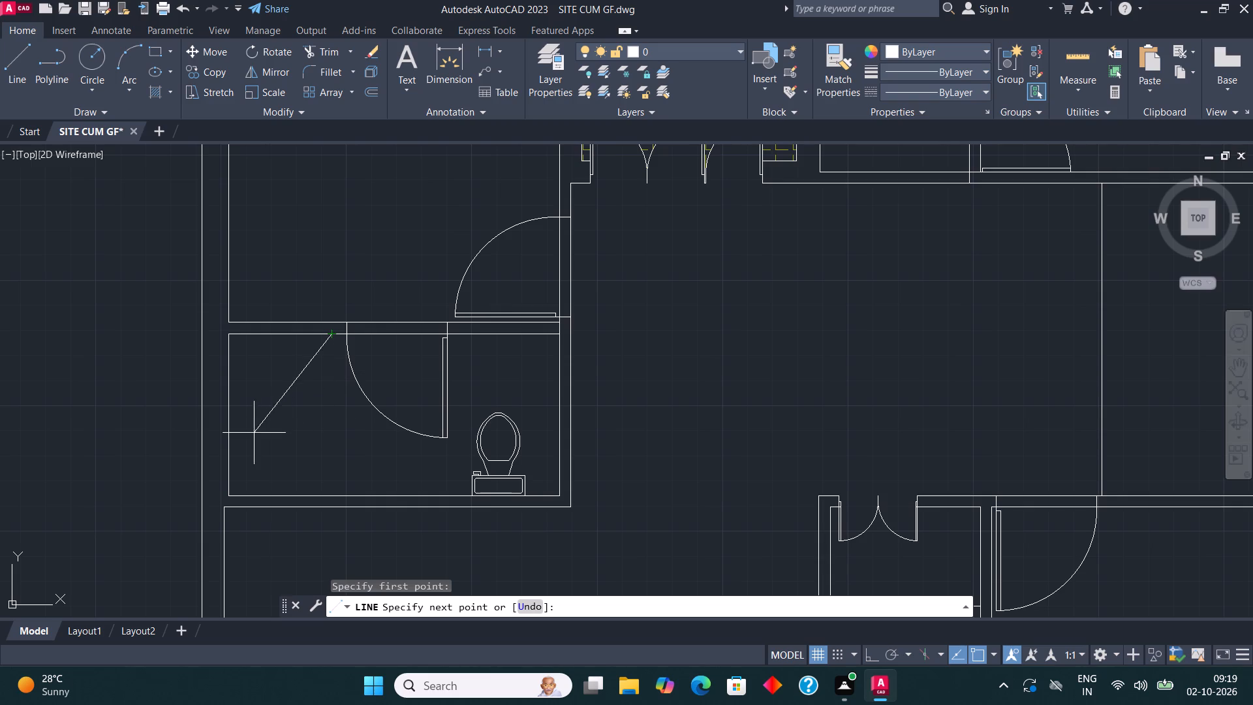
left_click(332, 497)
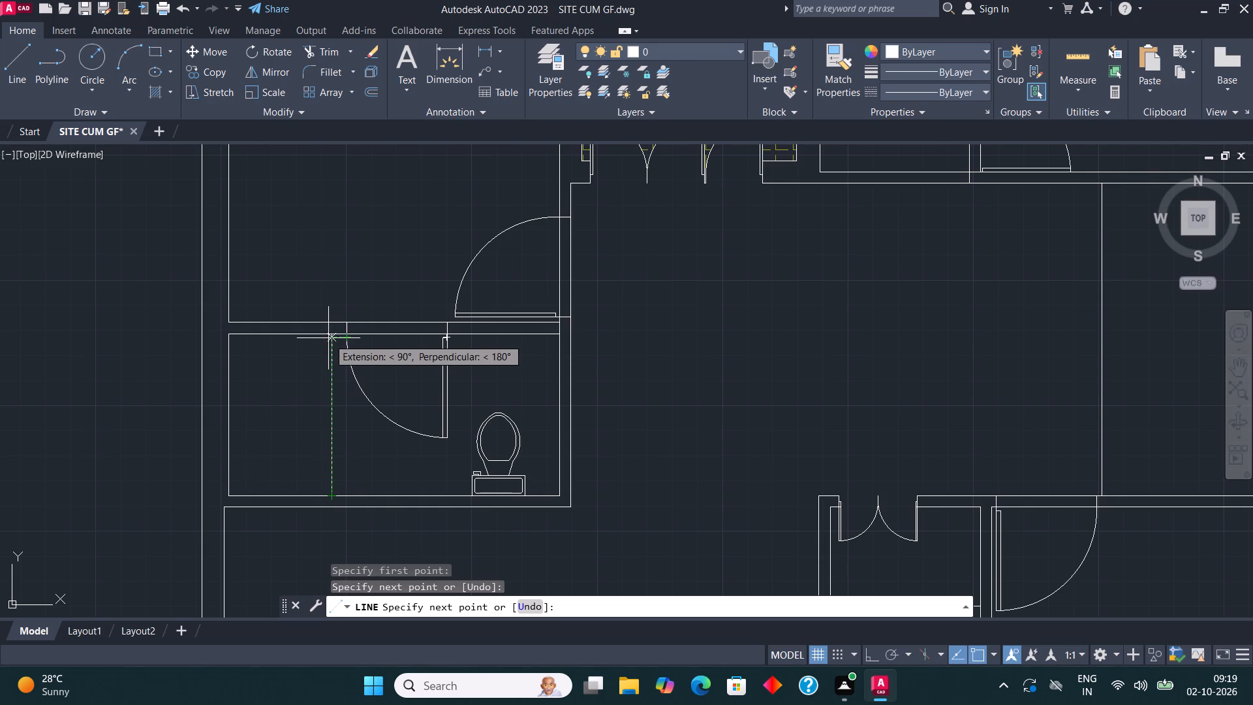
left_click(332, 333)
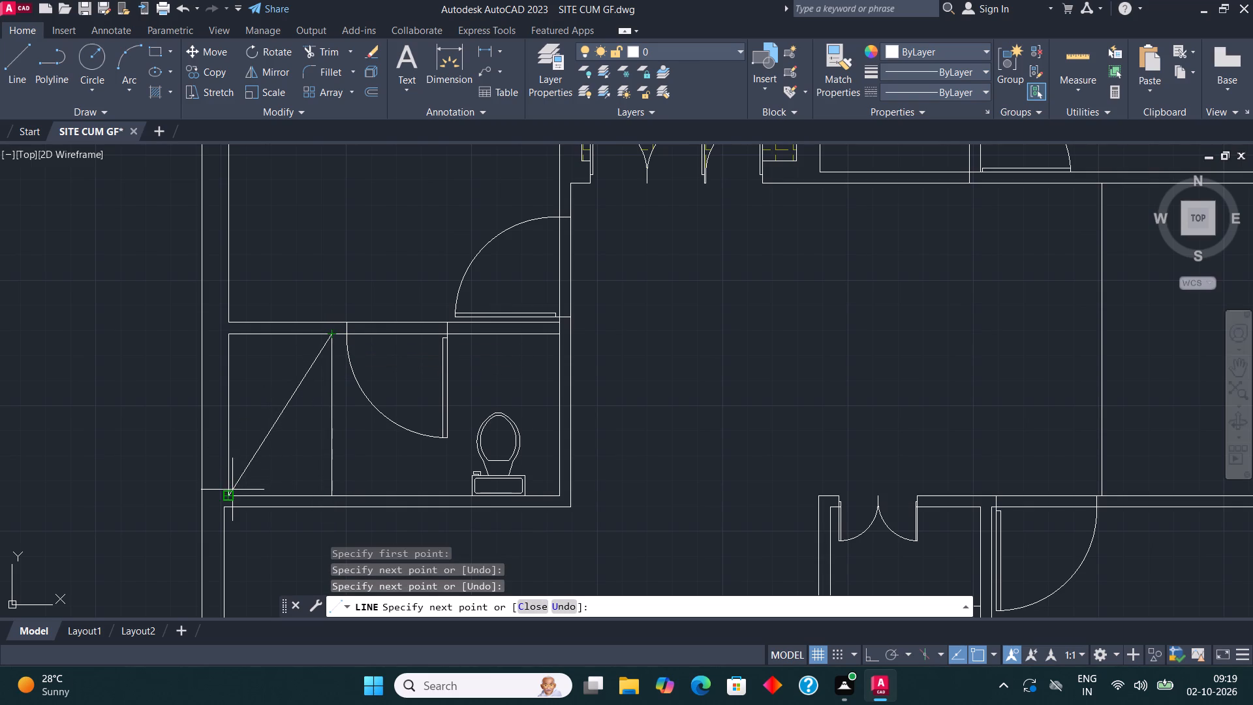
left_click(232, 490)
key("Escape")
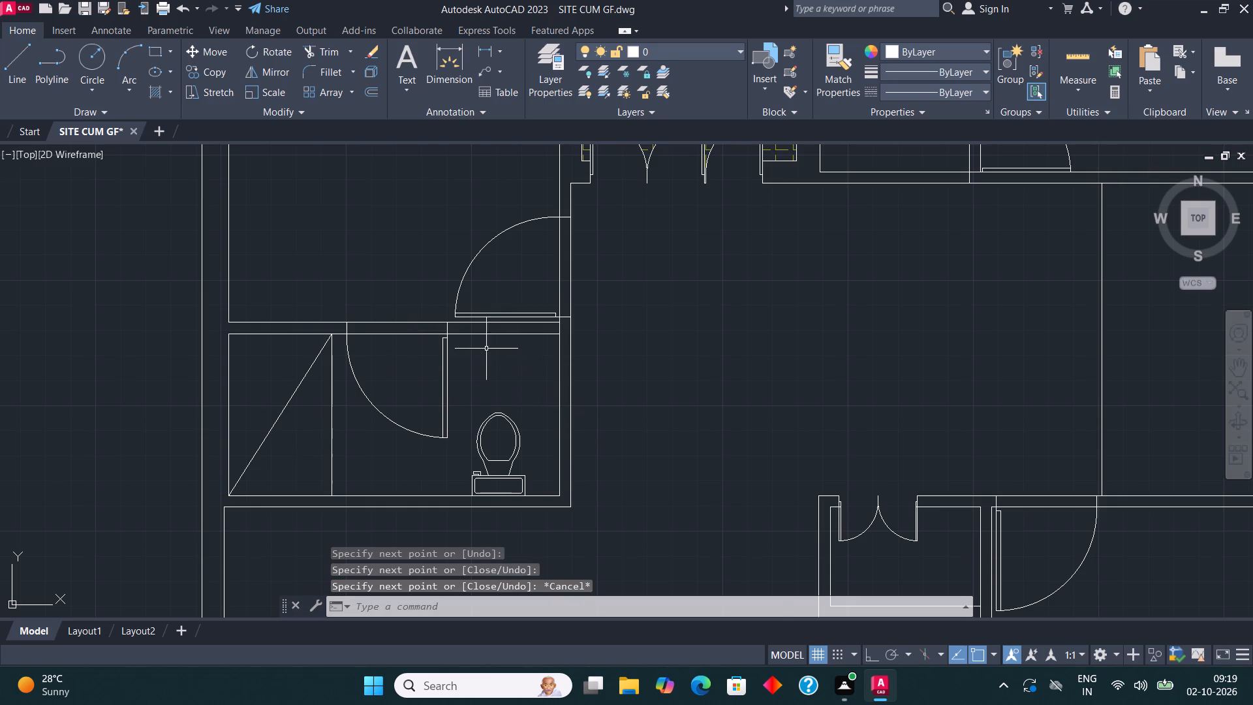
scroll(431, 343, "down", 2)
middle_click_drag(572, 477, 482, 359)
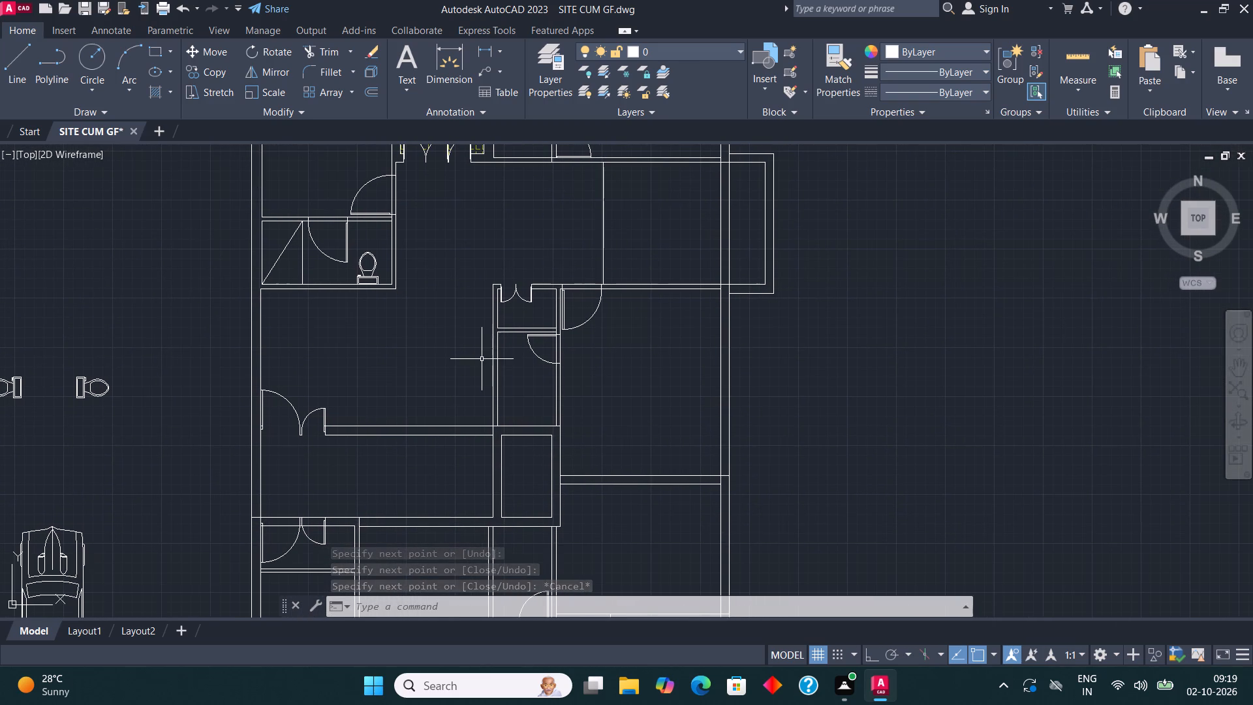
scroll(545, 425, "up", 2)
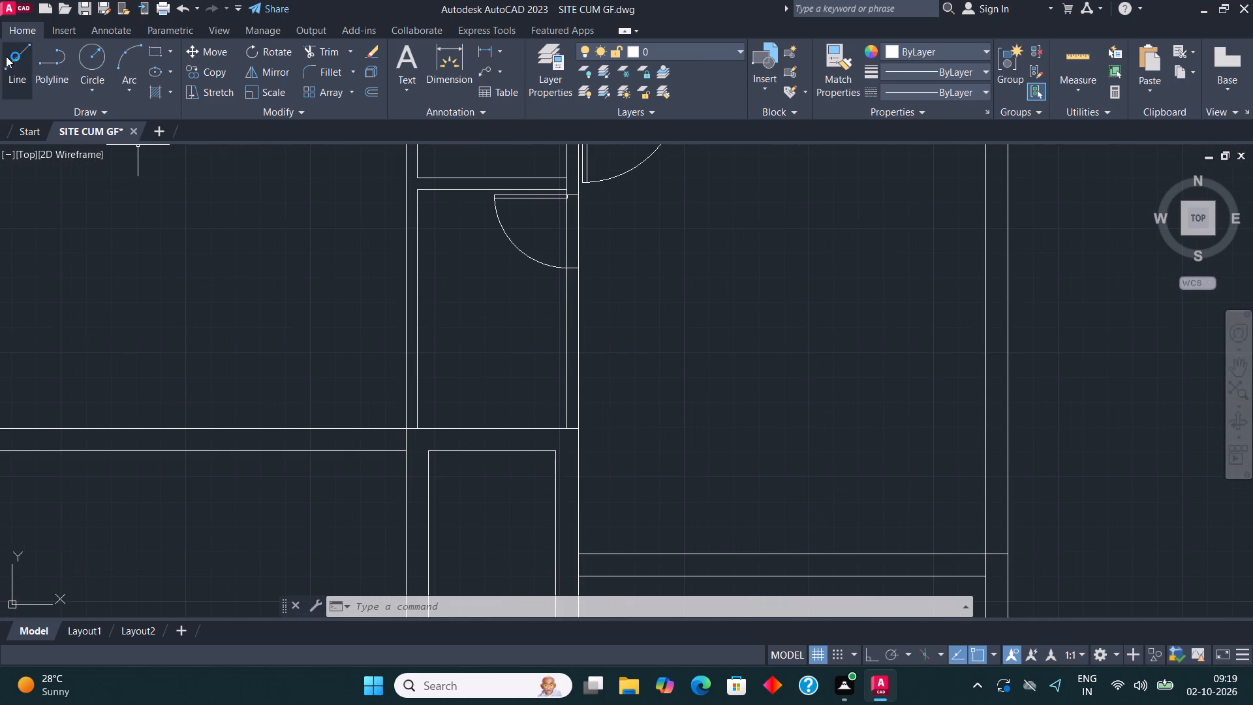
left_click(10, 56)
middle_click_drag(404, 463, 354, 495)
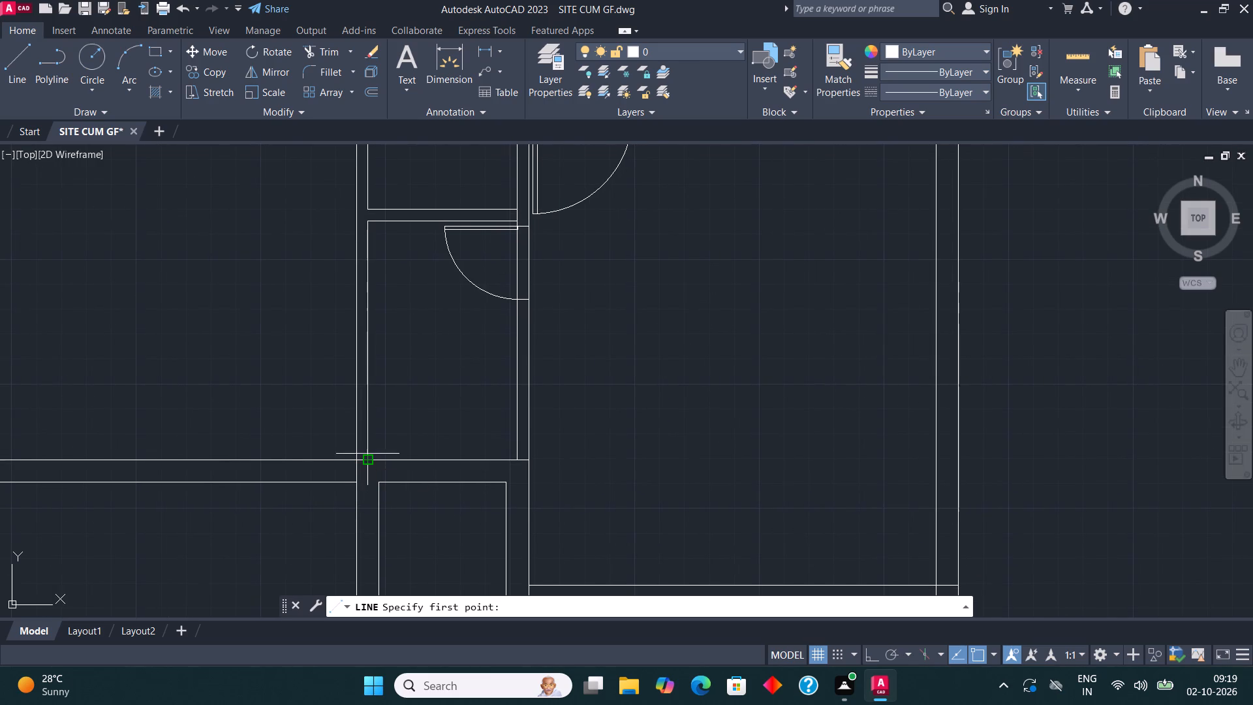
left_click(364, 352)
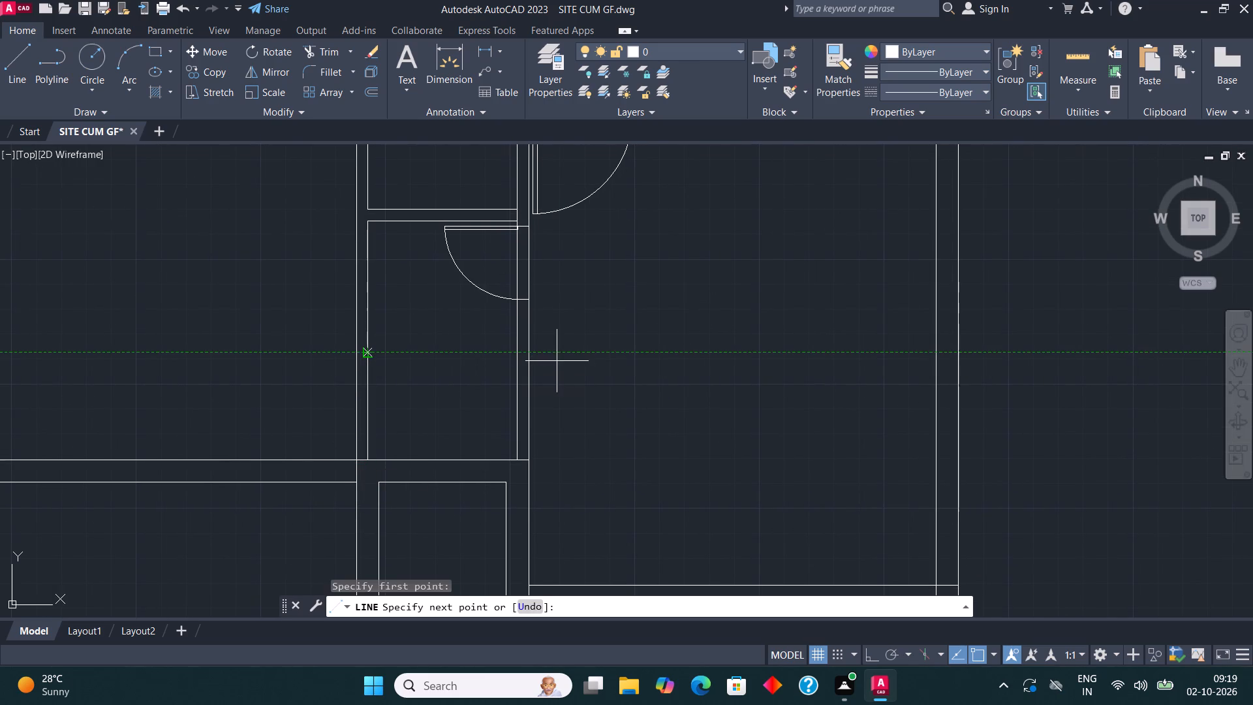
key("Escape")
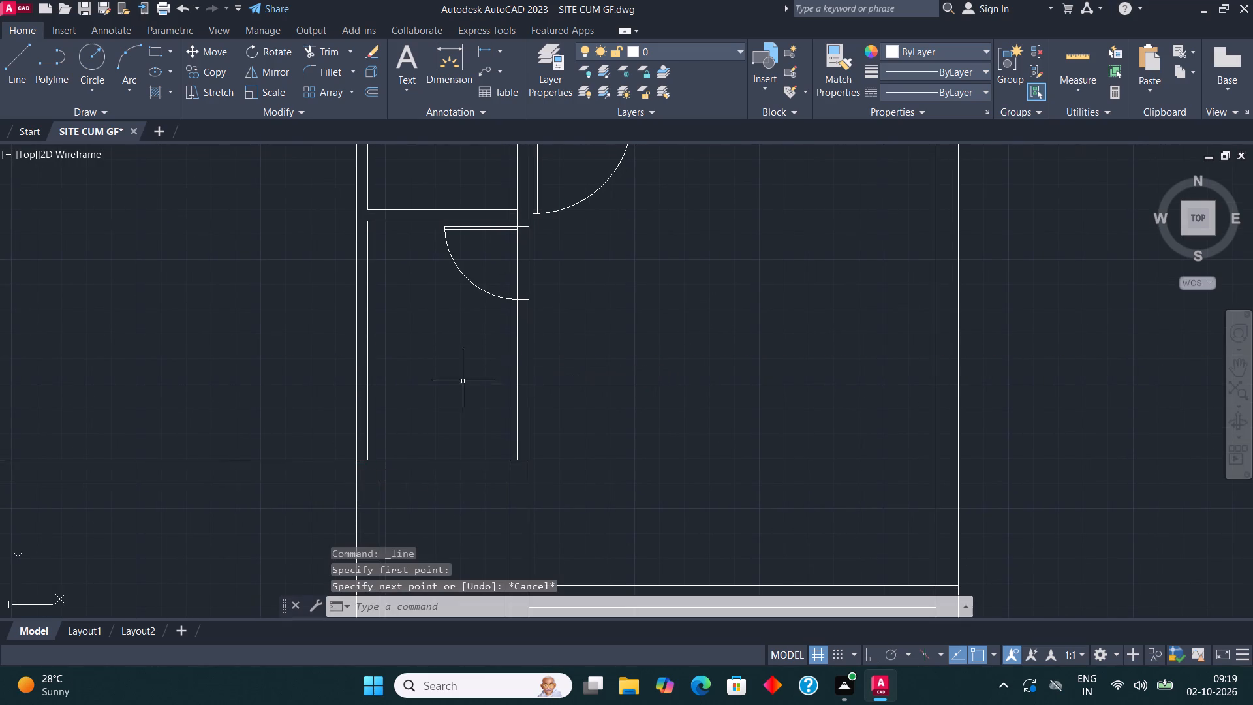
Draw a horizontal line from wall to wall across the narrow central room, between its door and its south wall.
left_click(12, 57)
left_click(370, 382)
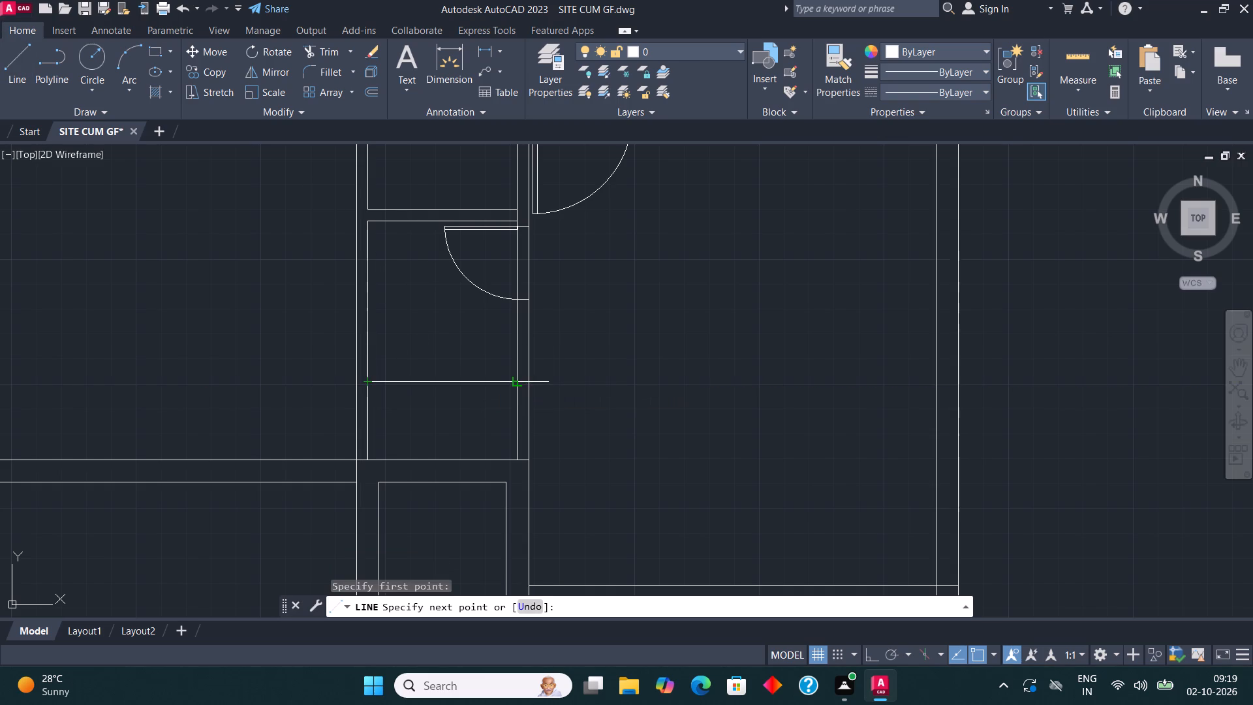
left_click(515, 381)
key("Escape")
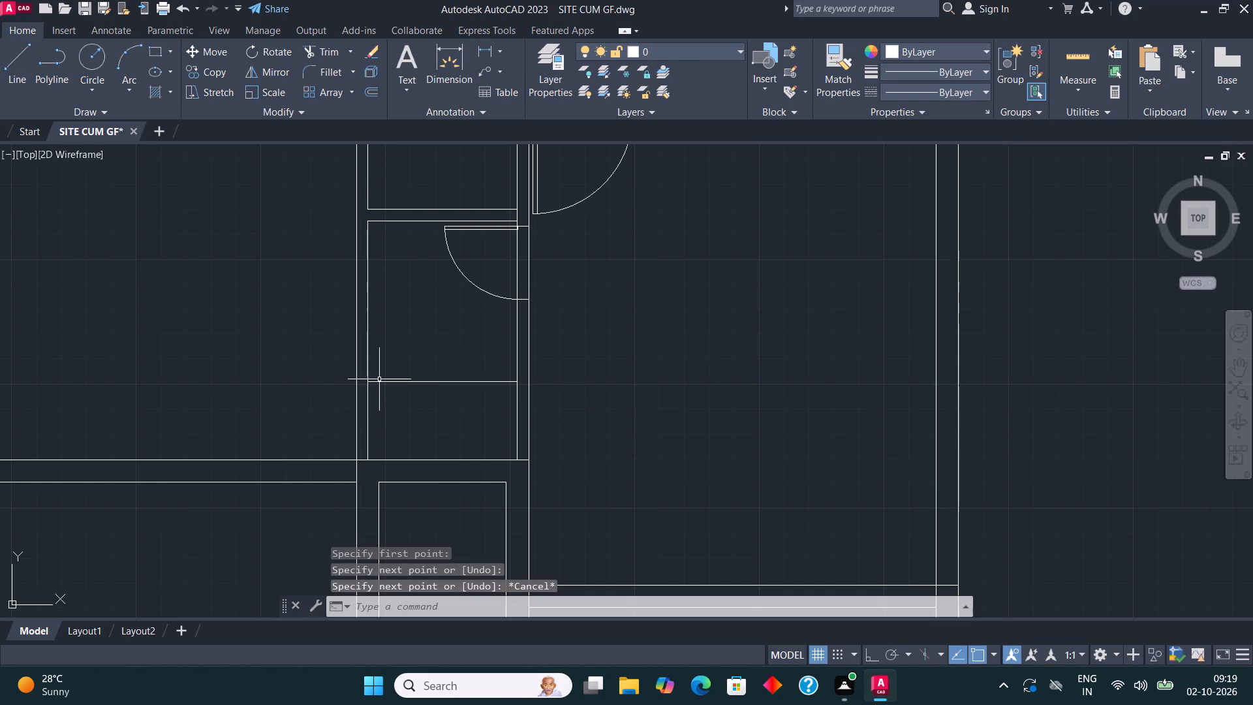
In the east-central room, draw a line 2' south from the top of the vertical divider, continuing east to the east wall.
scroll(389, 379, "down", 2)
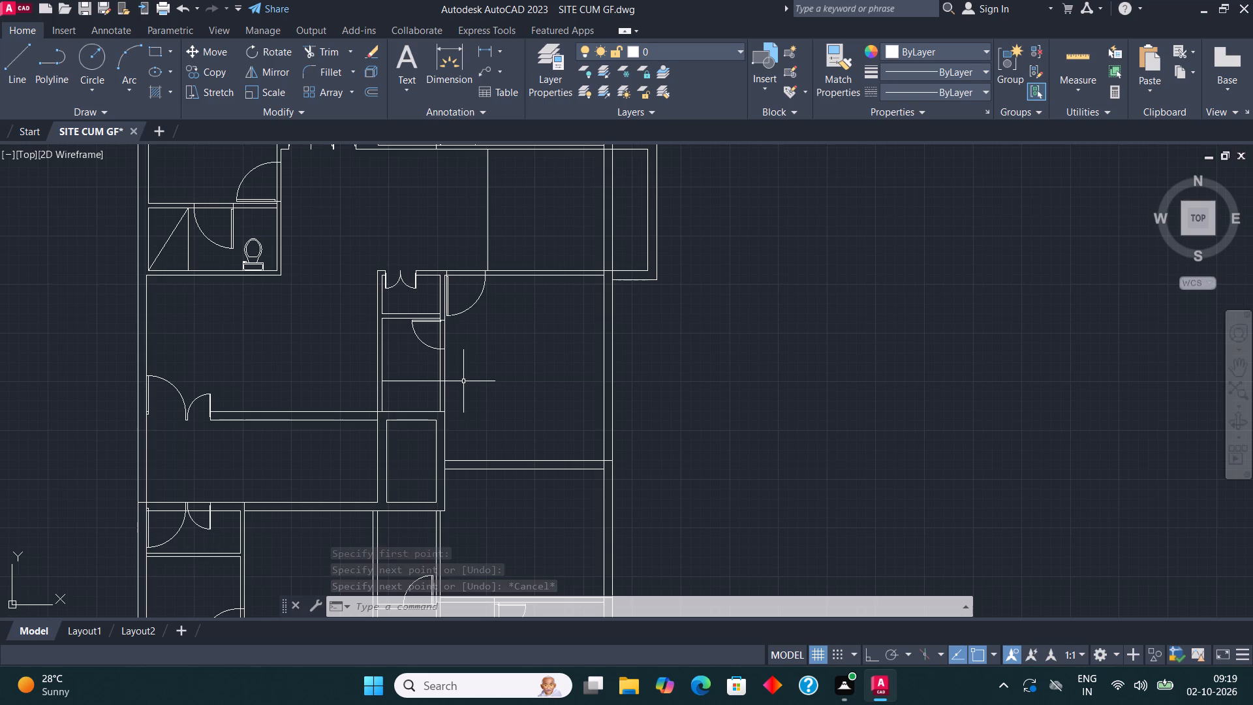
middle_click_drag(463, 381, 390, 411)
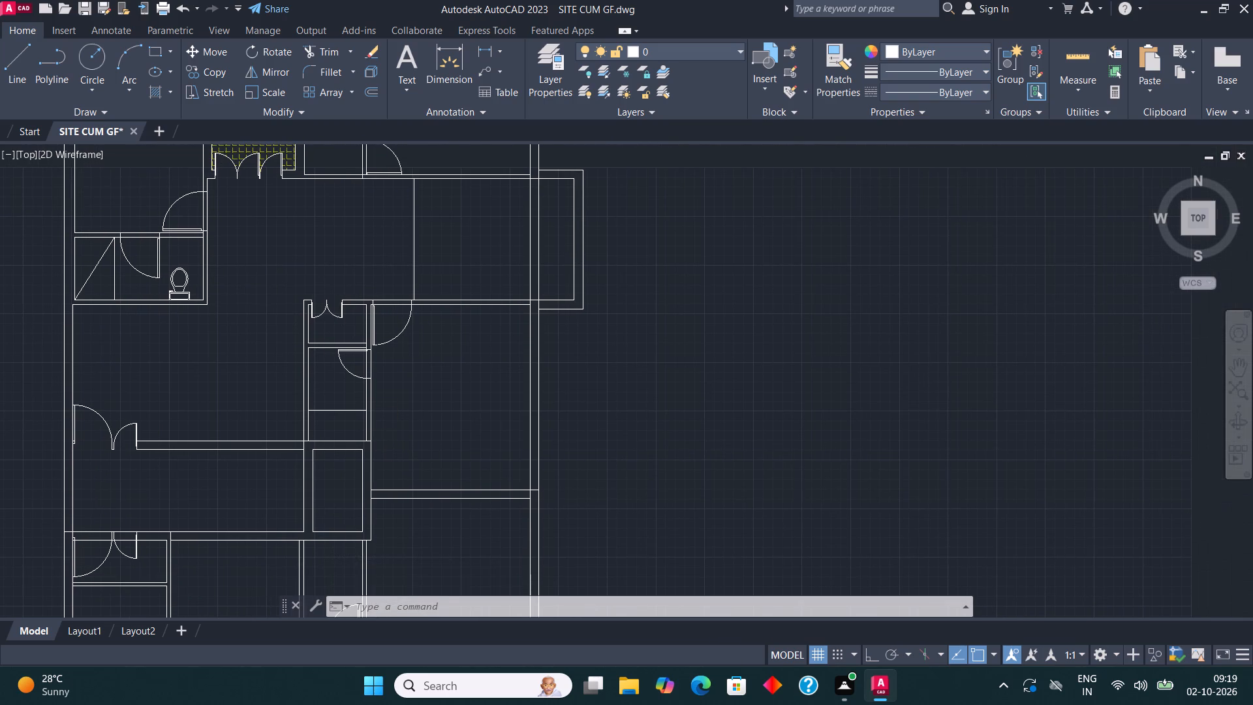
middle_click_drag(517, 388, 514, 537)
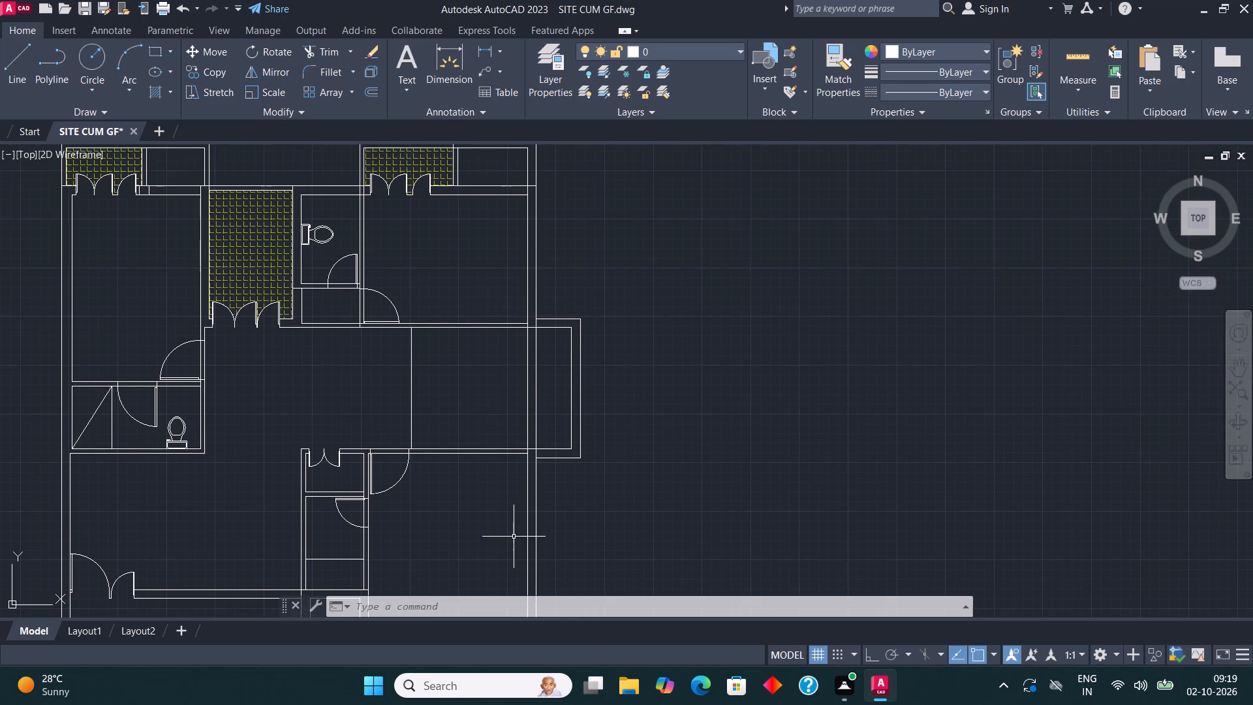
middle_click(544, 334)
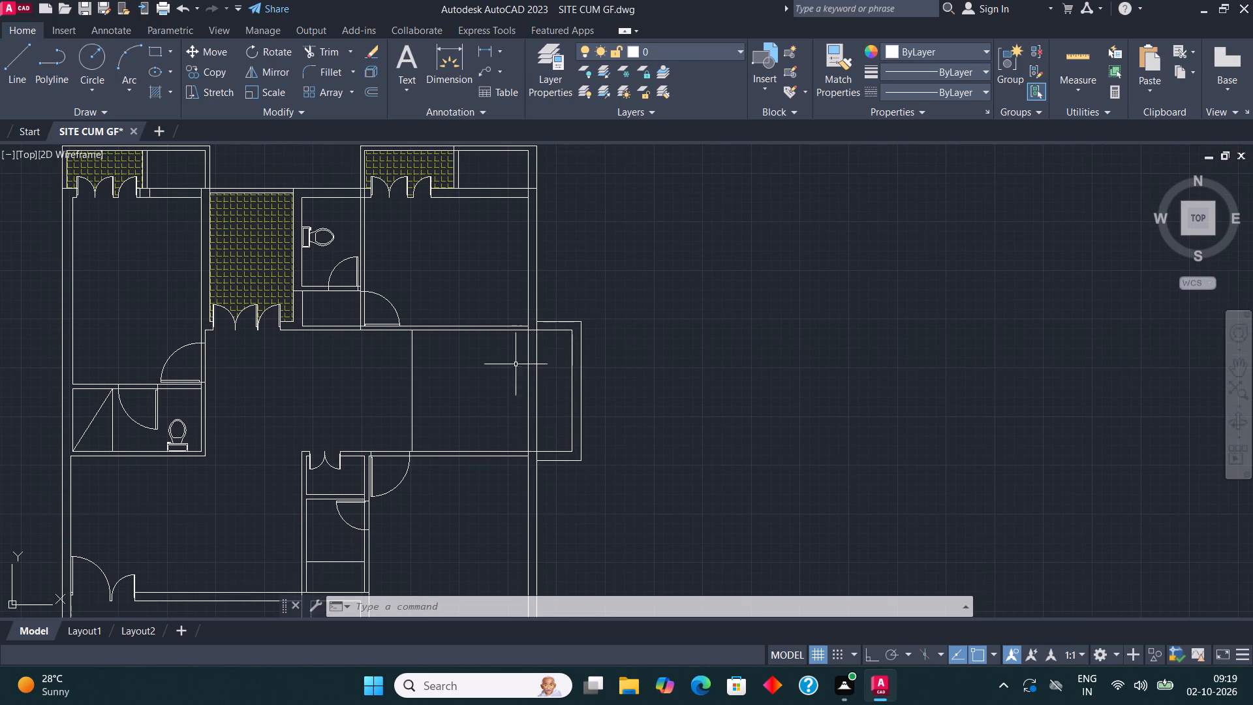
scroll(495, 403, "up", 2)
left_click(16, 53)
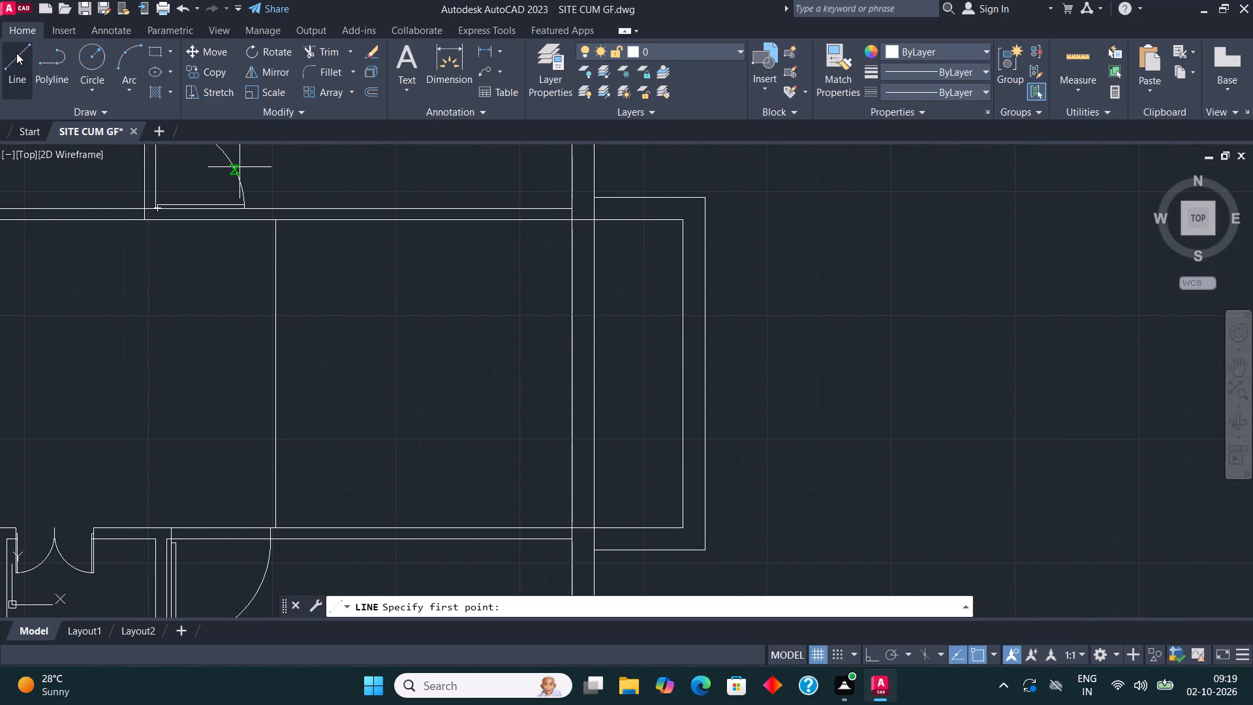
left_click(274, 221)
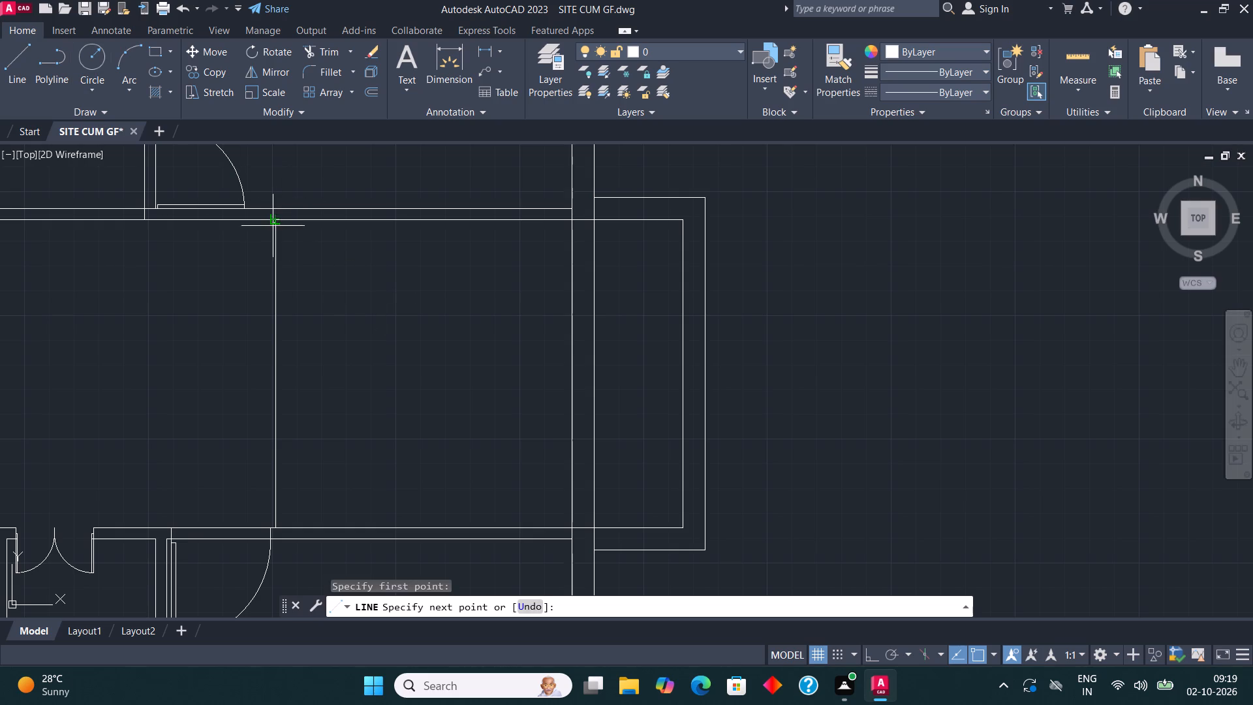
type("2'")
key("Return")
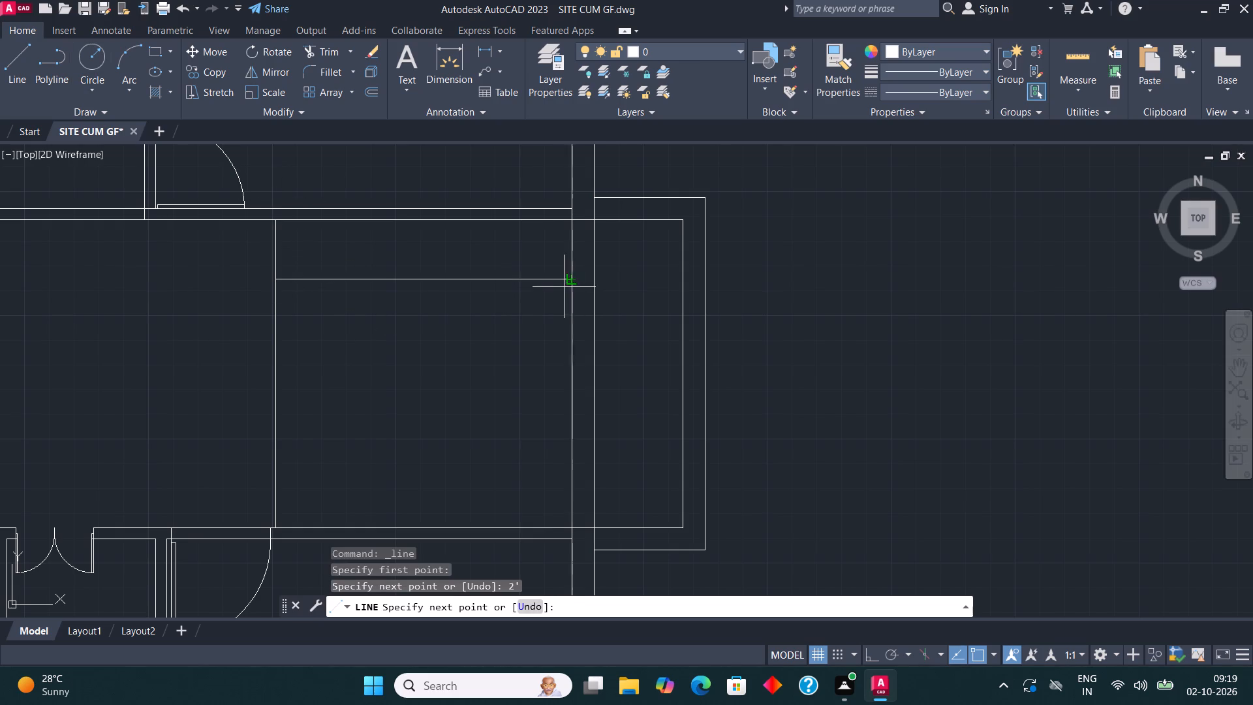
left_click(568, 279)
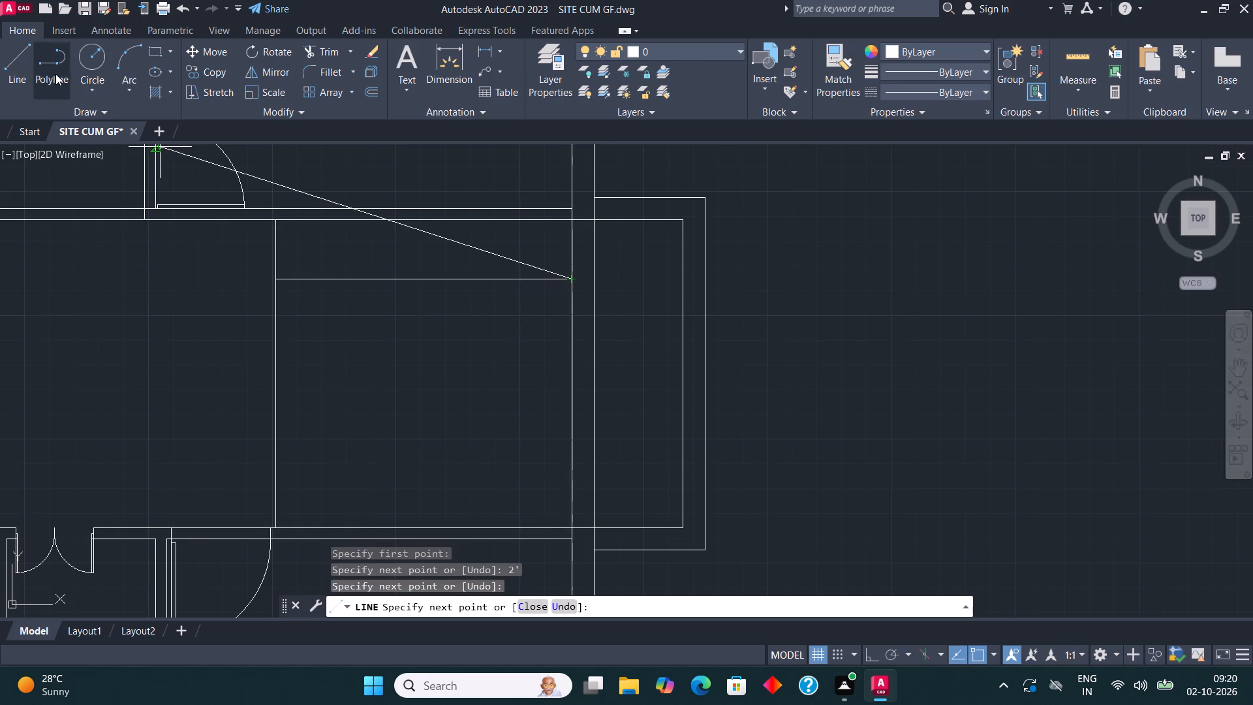
With ortho on, draw a line 2' north from the divider's bottom end in the same room, continuing east to the east wall.
left_click(22, 66)
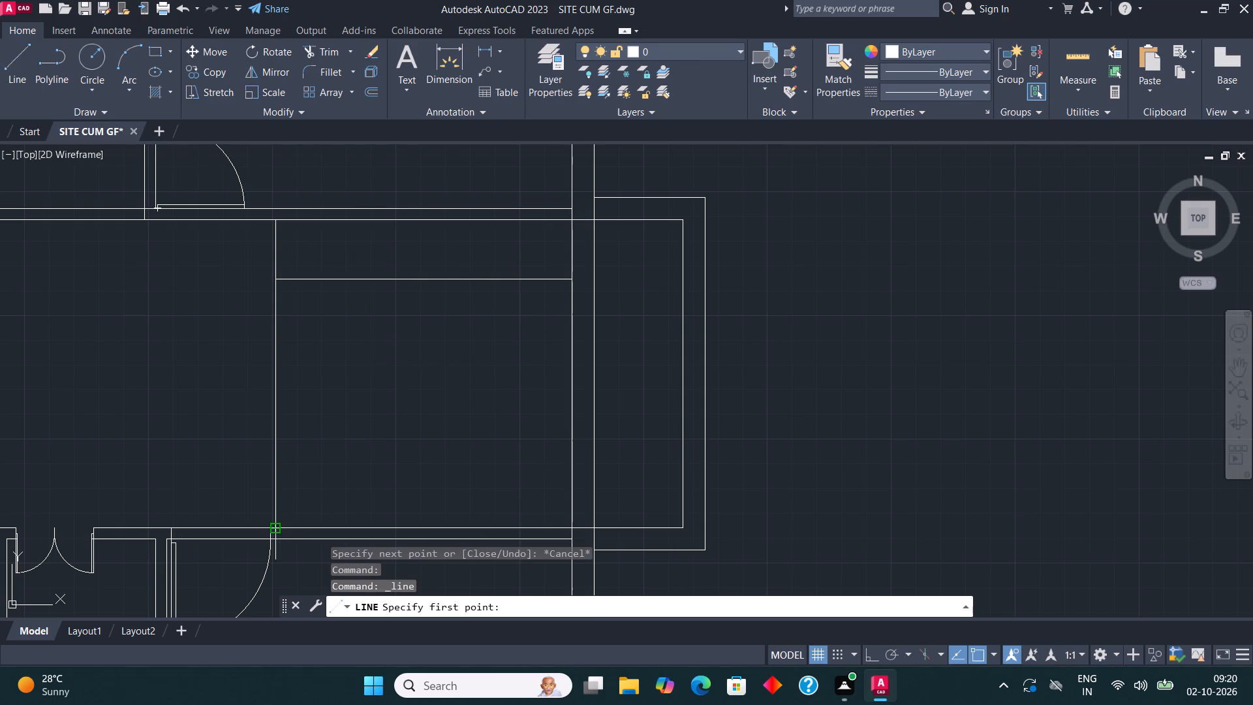
left_click(278, 525)
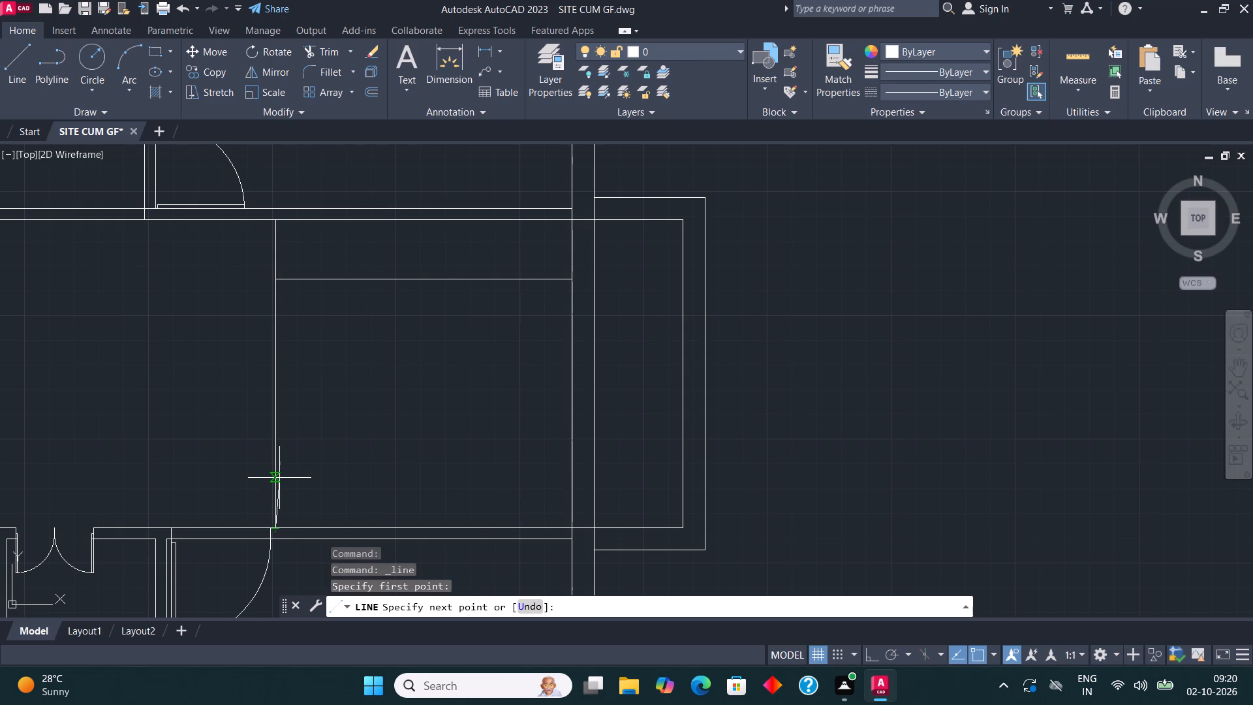
key("F8")
type("2'")
key("Return")
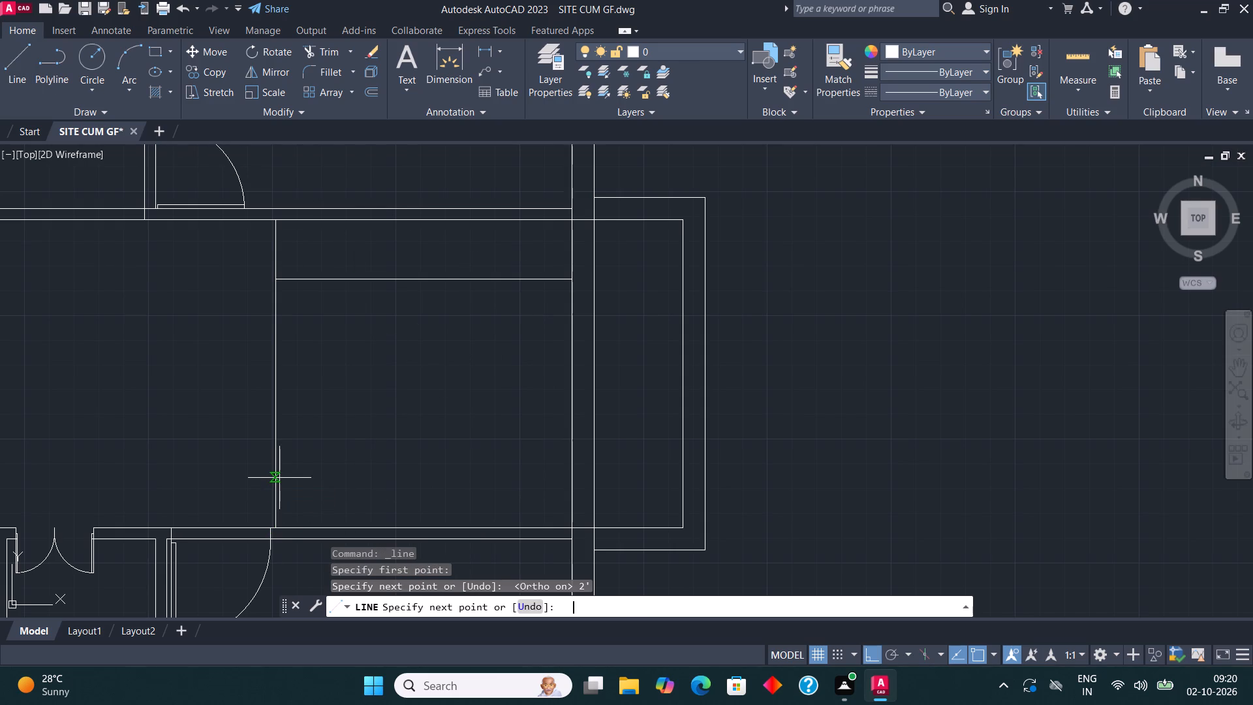
left_click(576, 467)
key("Escape")
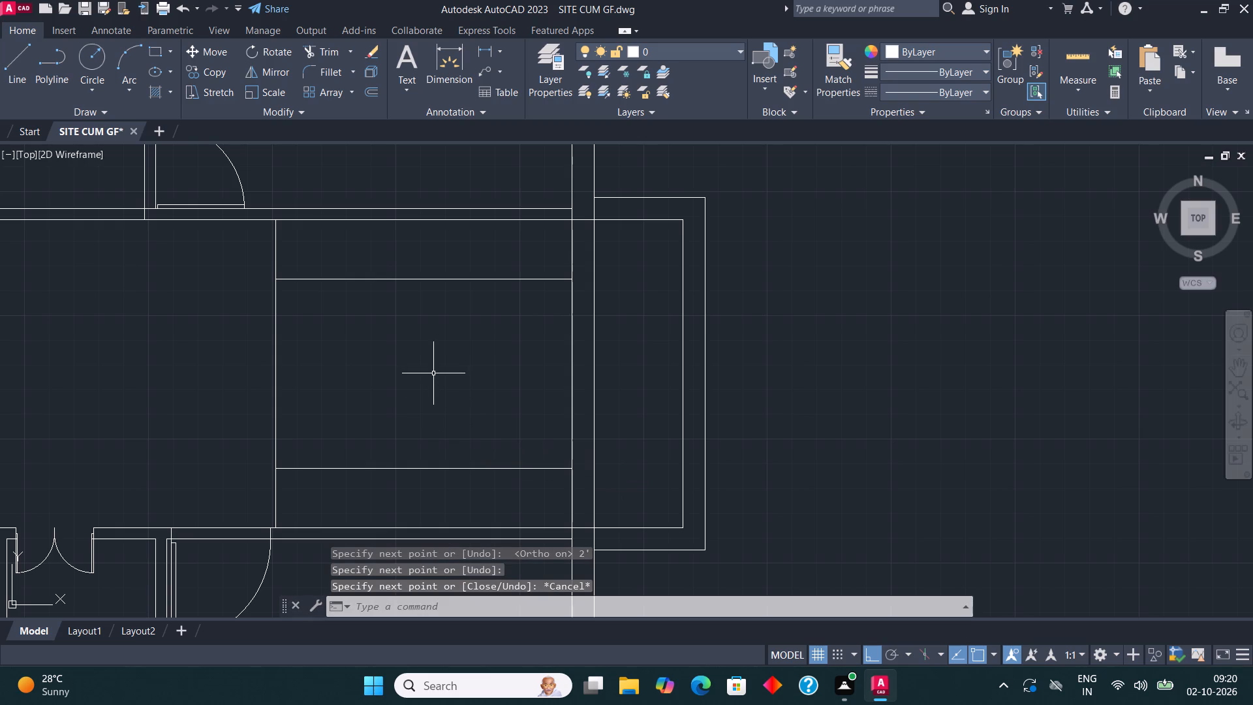
Draw a small rectangle under the west end of the room's upper horizontal line and cap its south side with a semicircular arc.
left_click(153, 48)
left_click(272, 278)
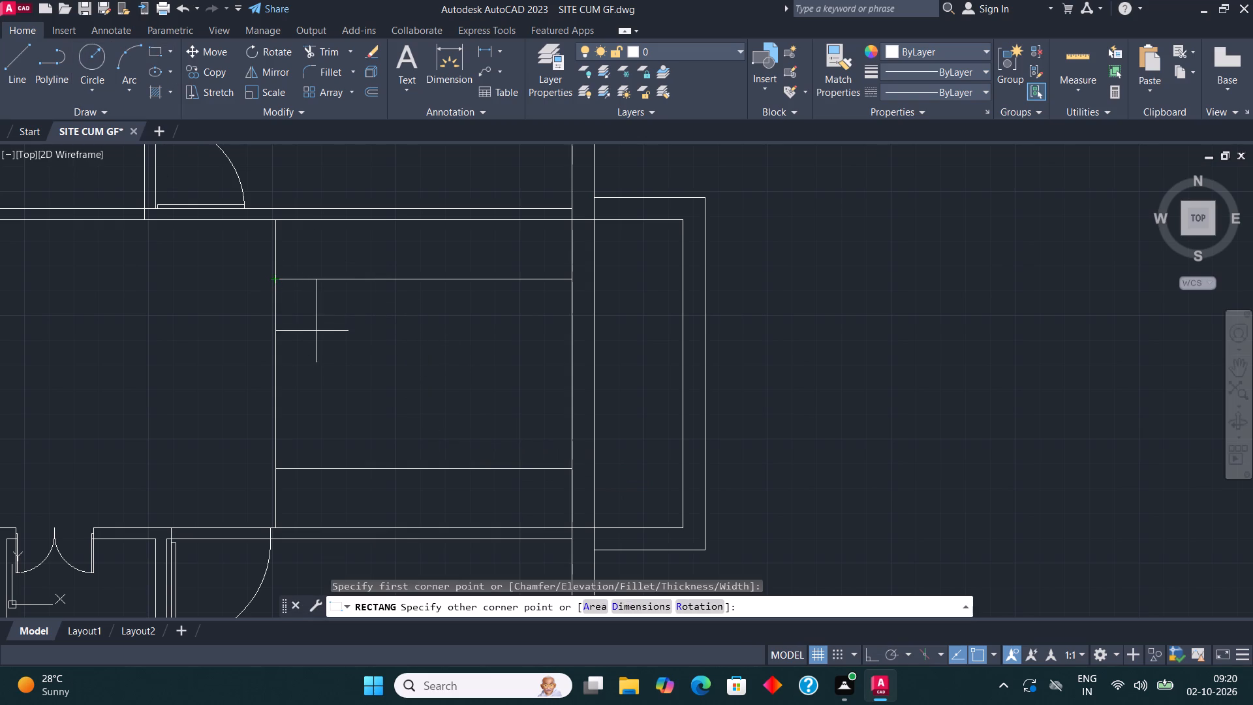
left_click(332, 337)
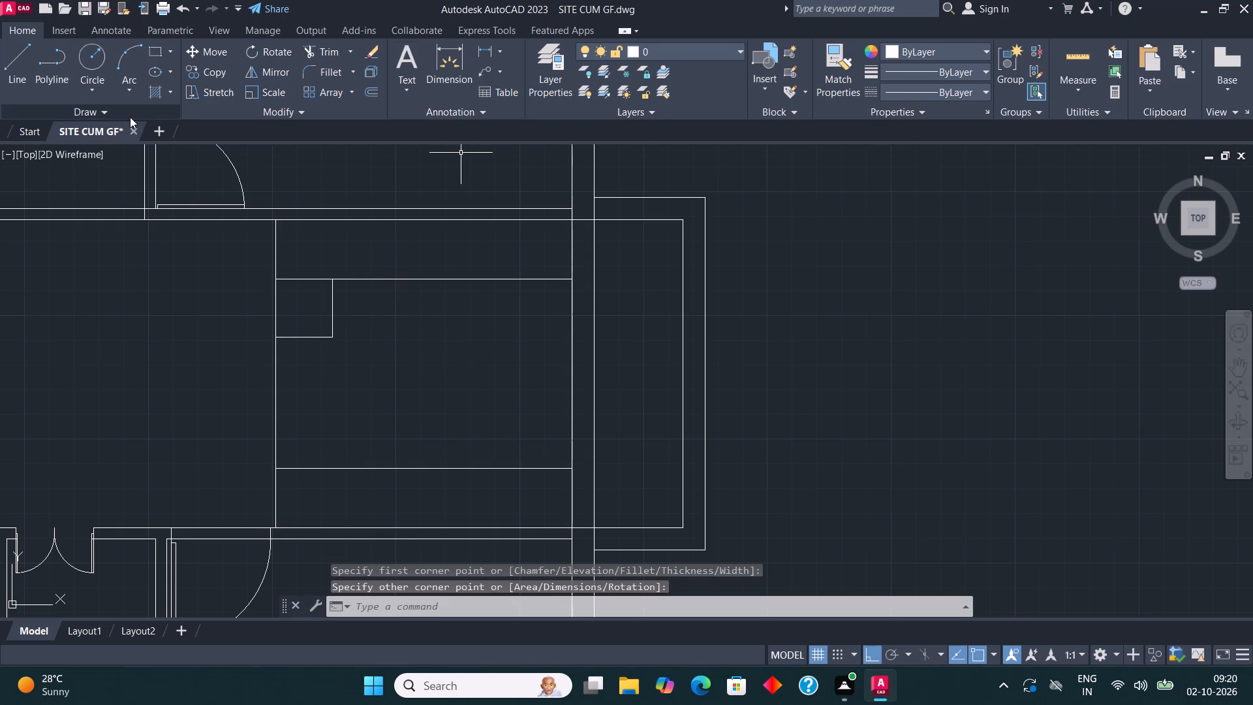
left_click(131, 91)
left_click(206, 288)
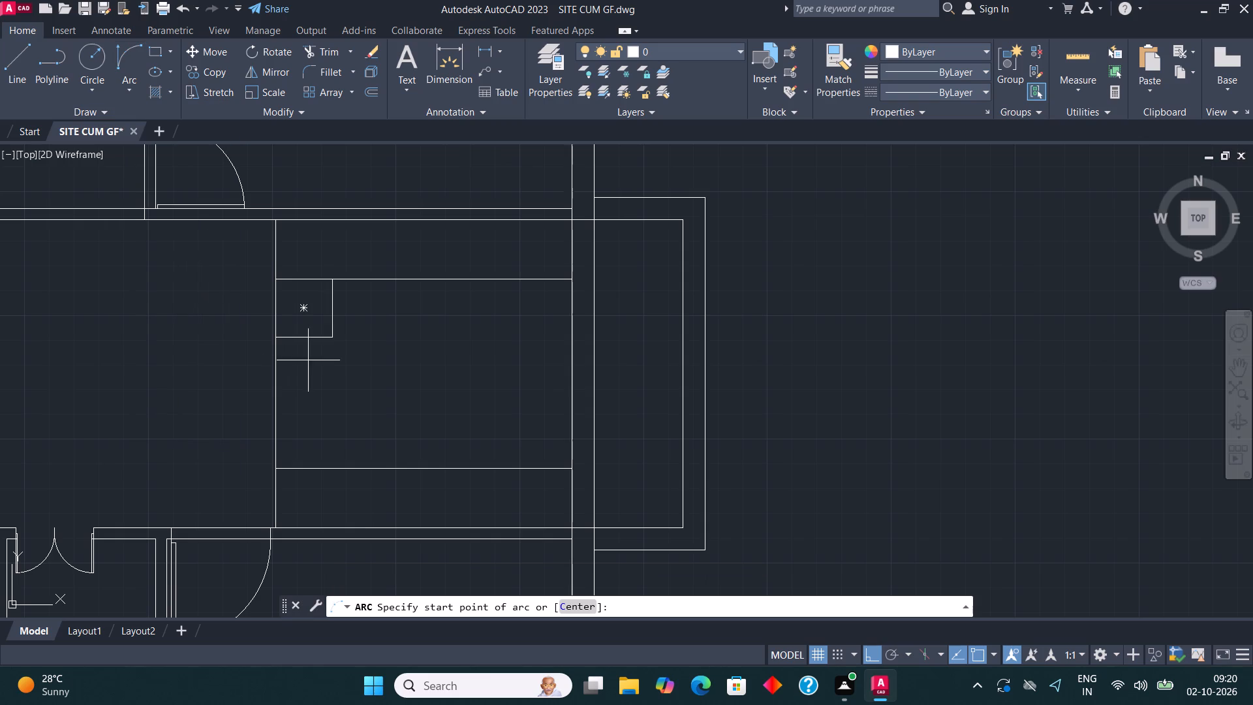
left_click(280, 339)
left_click(334, 332)
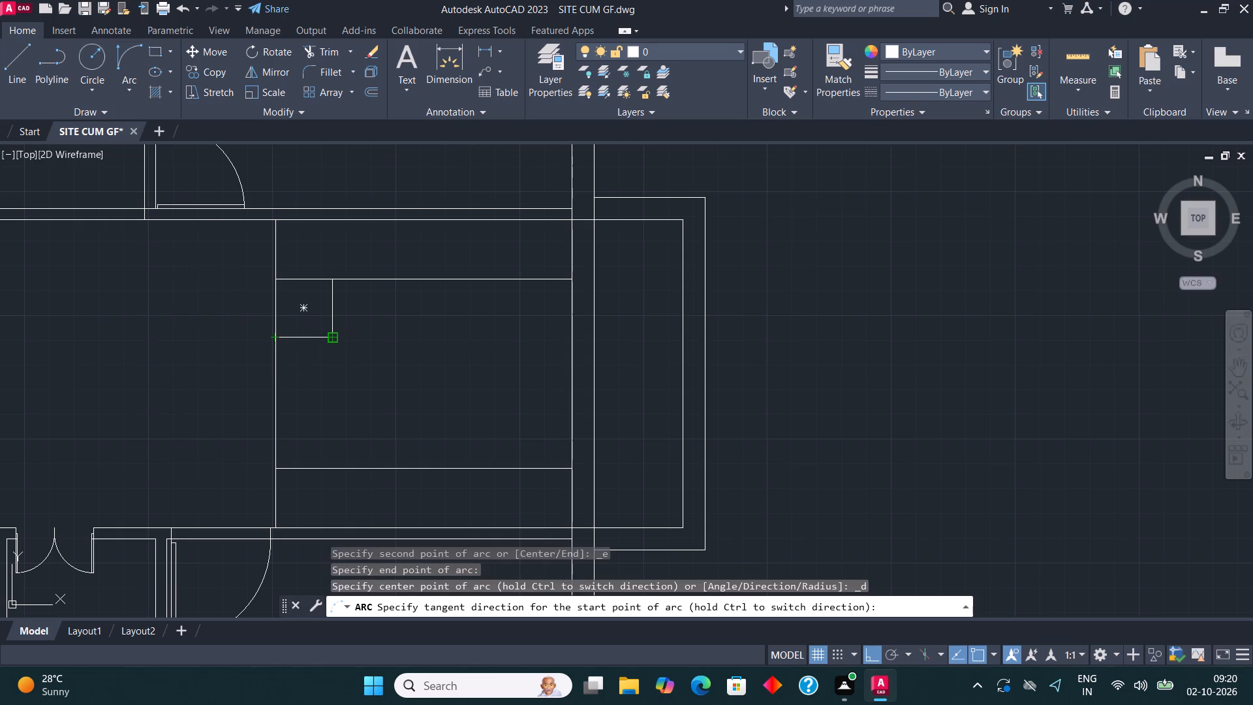
left_click(292, 393)
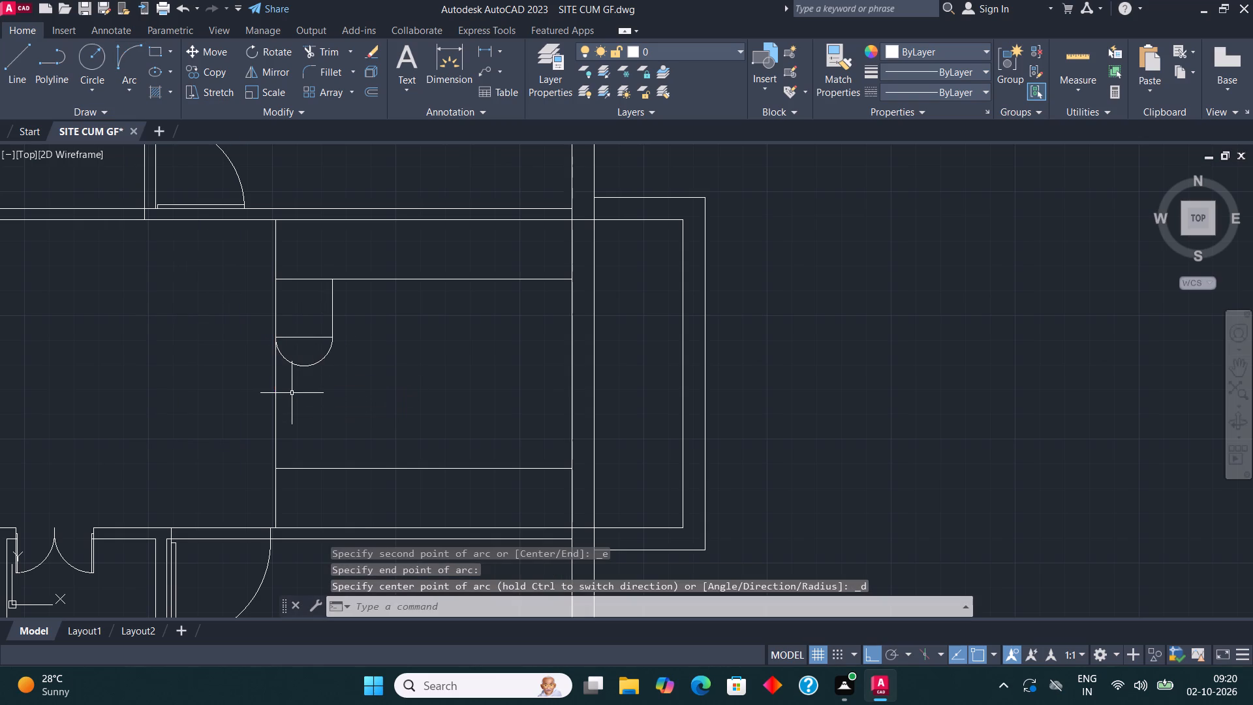
Draw a horizontal line from wall to wall across the narrow room south of the central shaft, north of its door.
middle_click_drag(345, 296, 339, 326)
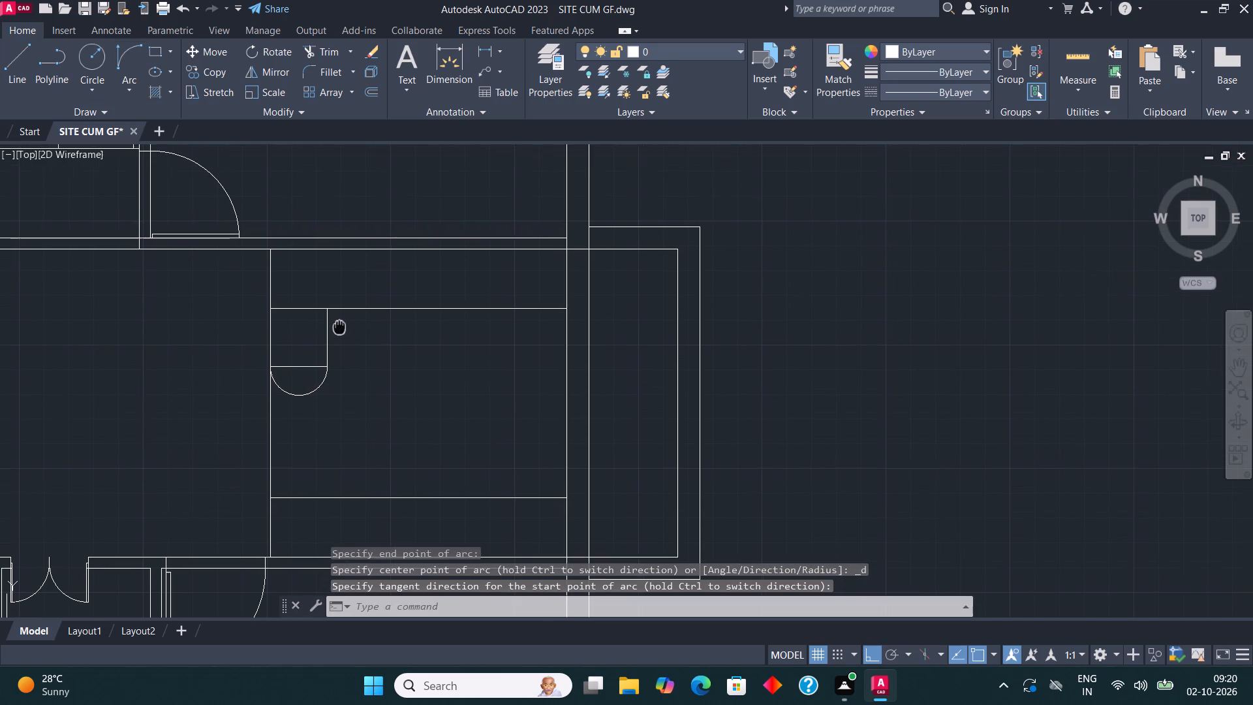
middle_click_drag(339, 326, 324, 298)
scroll(364, 313, "down", 3)
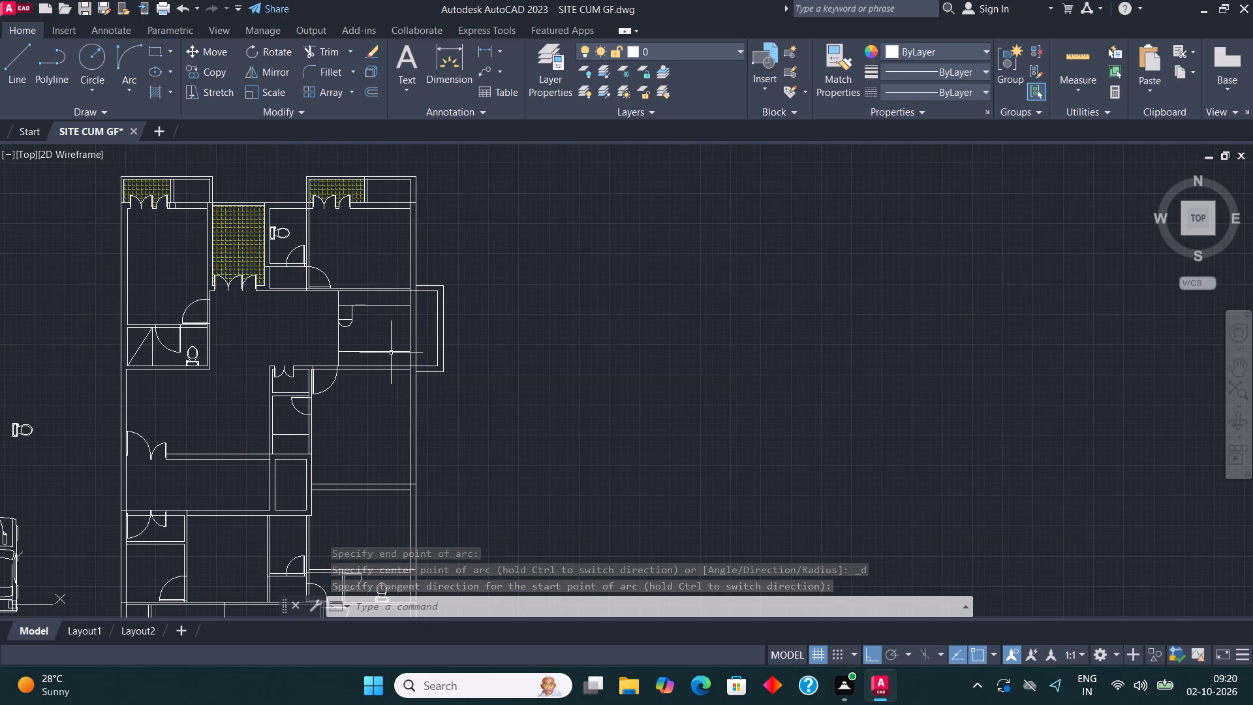
middle_click_drag(379, 372, 426, 320)
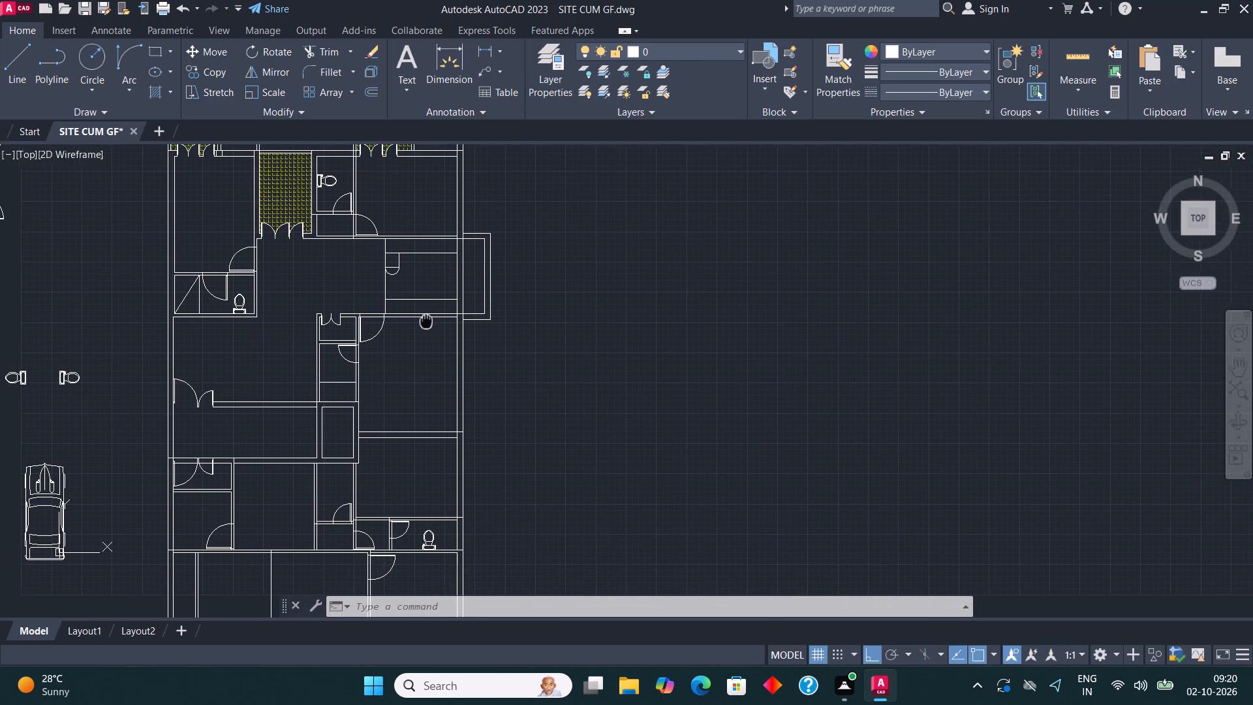
middle_click_drag(426, 320, 428, 320)
scroll(348, 363, "up", 2)
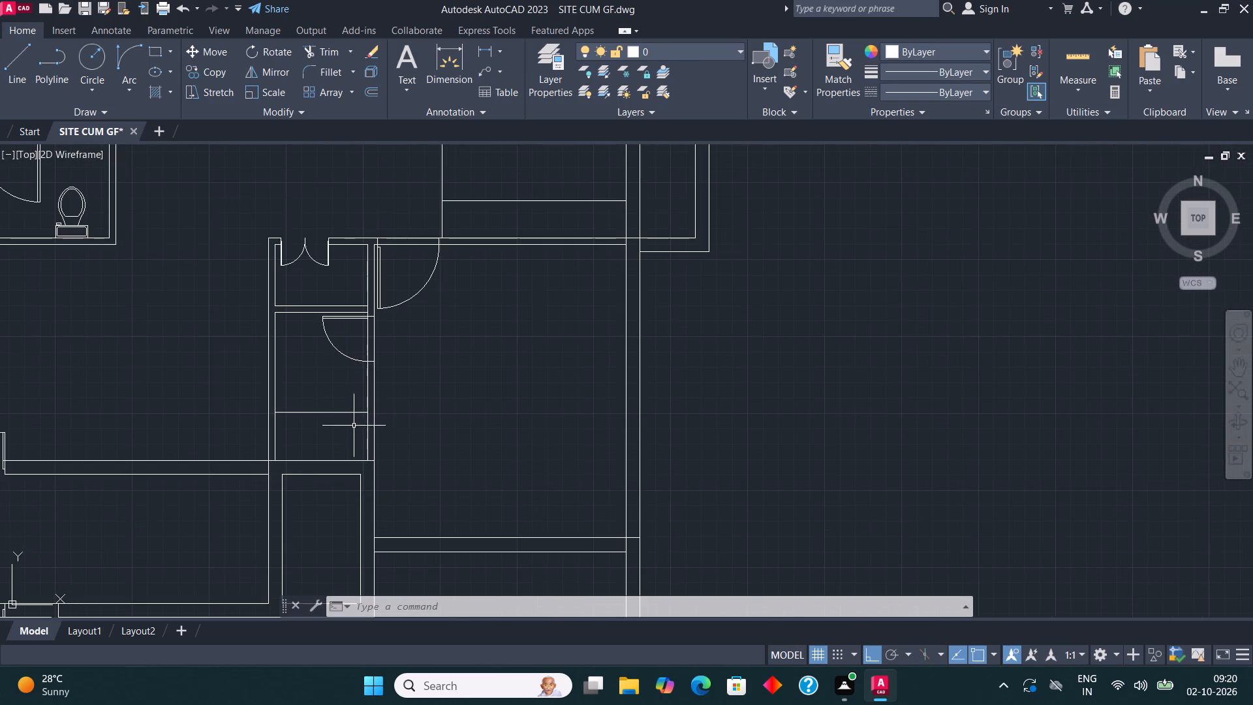
middle_click_drag(375, 417, 411, 249)
middle_click_drag(390, 401, 392, 315)
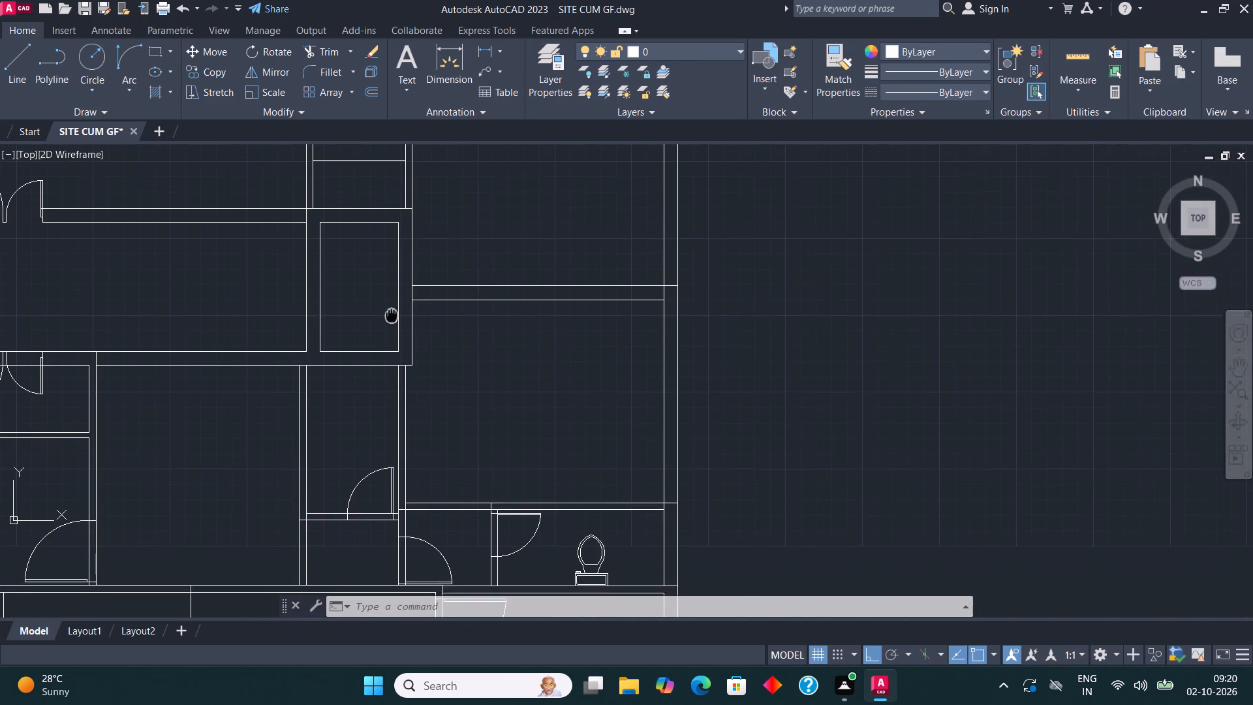
middle_click_drag(392, 315, 392, 281)
middle_click_drag(388, 329, 388, 330)
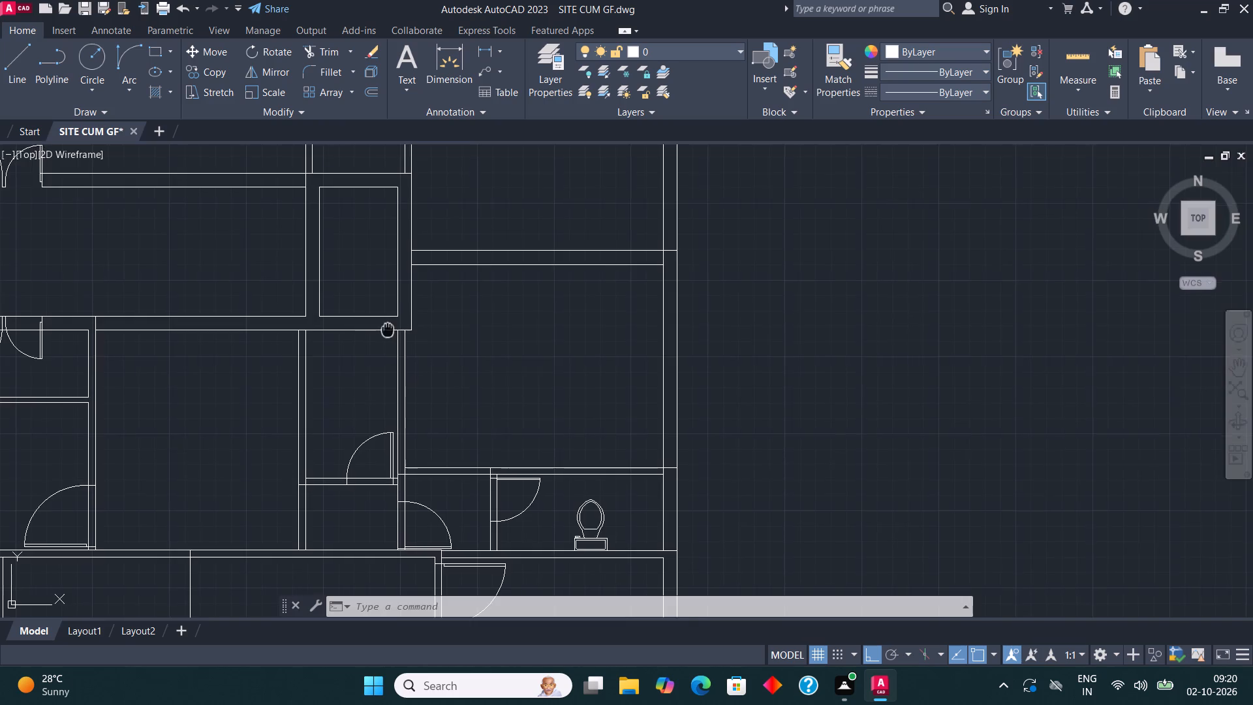
middle_click_drag(388, 330, 359, 503)
middle_click_drag(392, 417, 405, 236)
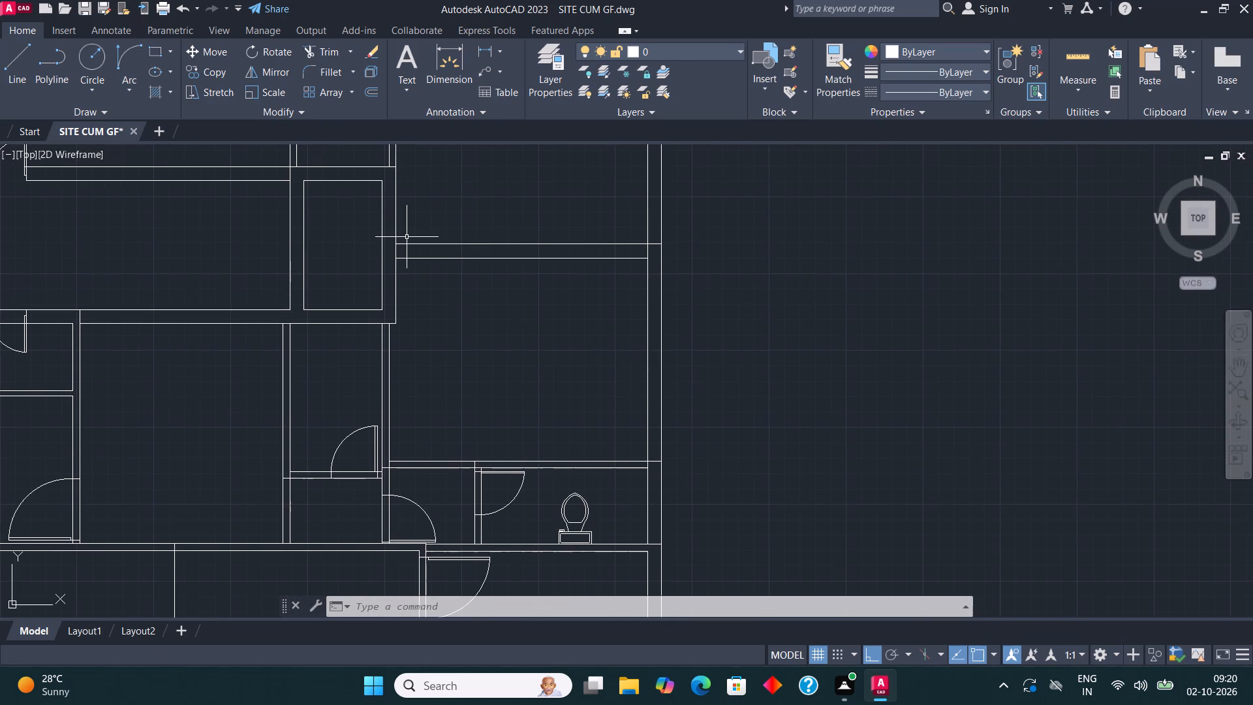
left_click(11, 55)
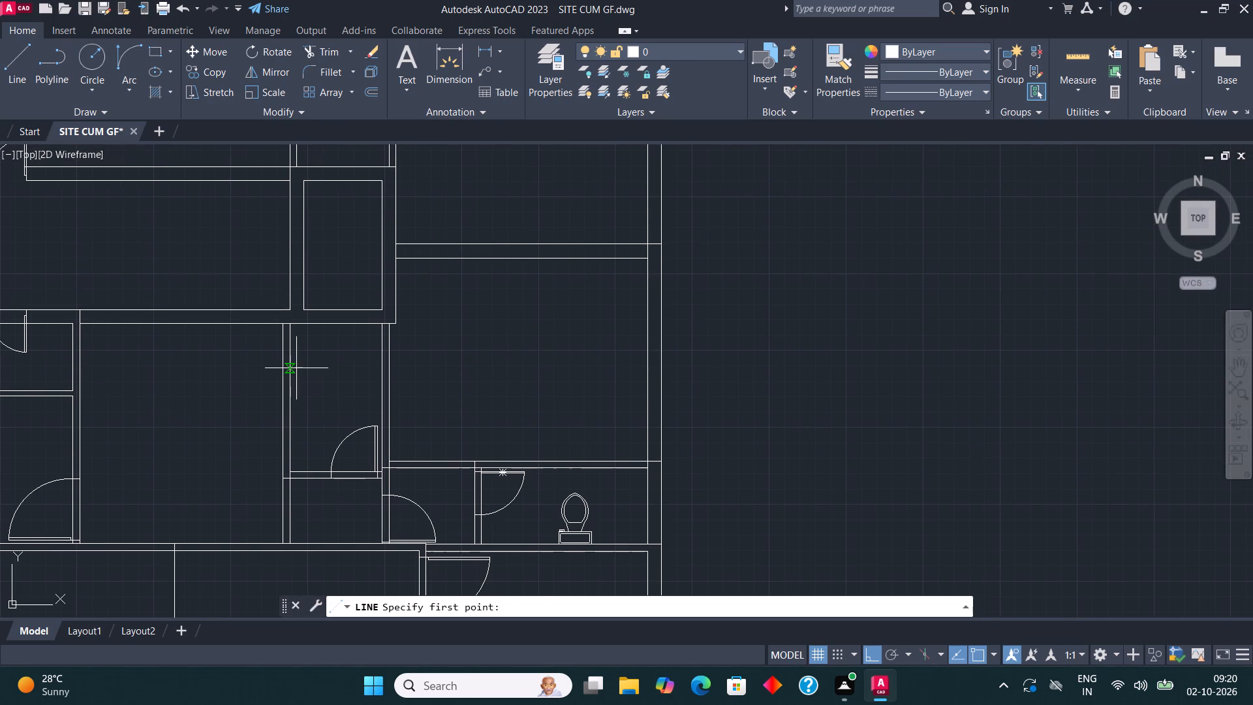
left_click(296, 368)
left_click(380, 366)
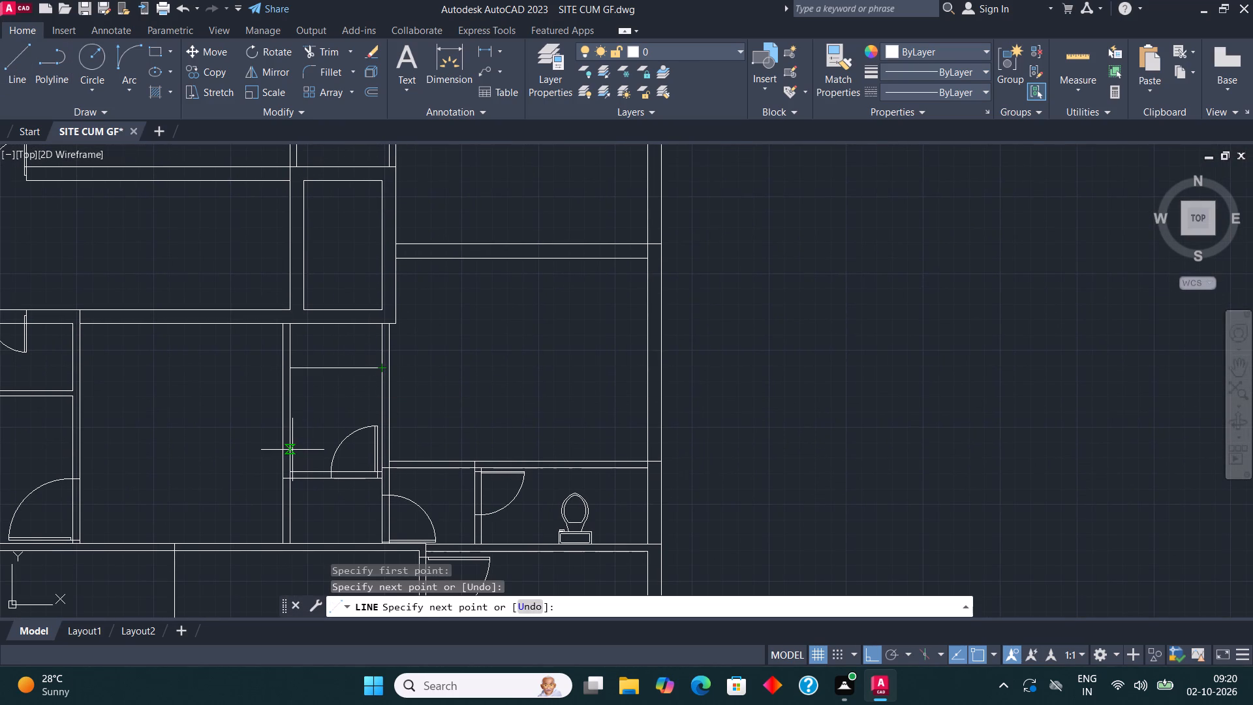
key("Escape")
middle_click_drag(498, 431, 421, 315)
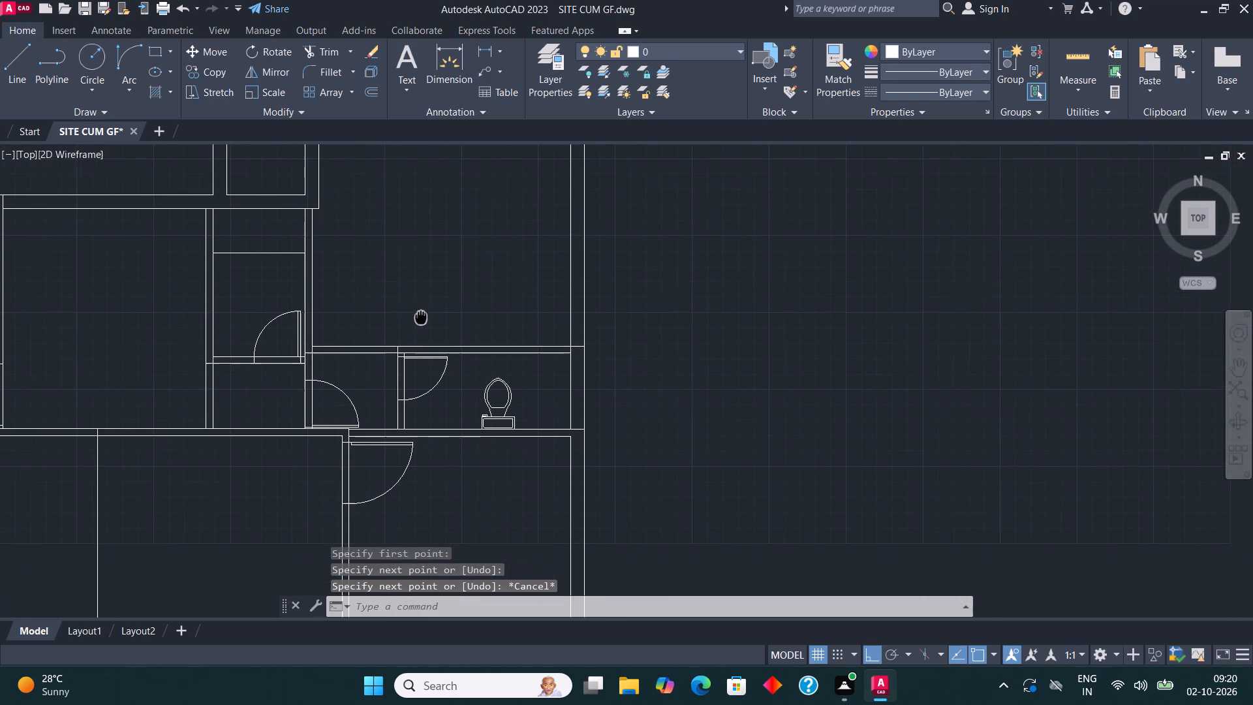
In the east toilet, draw a vertical line just east of the WC from the south wall to the north wall.
middle_click_drag(421, 315, 420, 313)
middle_click_drag(536, 400, 416, 413)
left_click(7, 58)
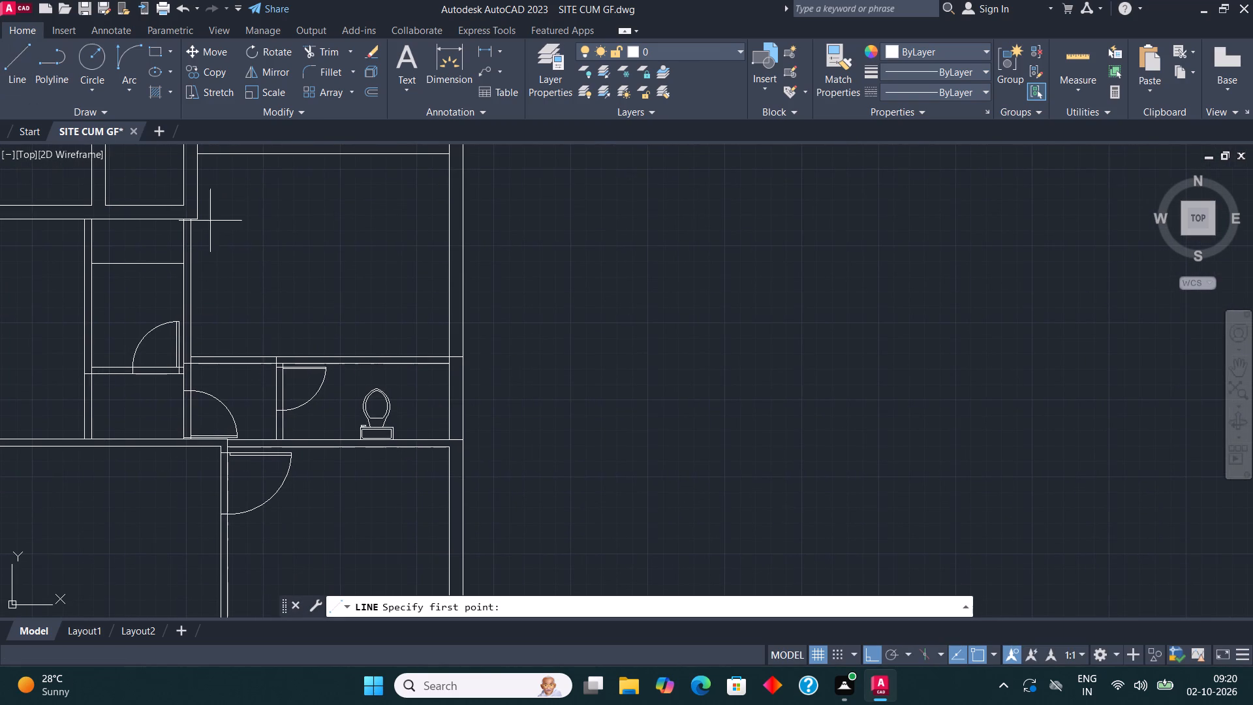
middle_click_drag(472, 463, 466, 525)
scroll(420, 508, "up", 1)
left_click(380, 495)
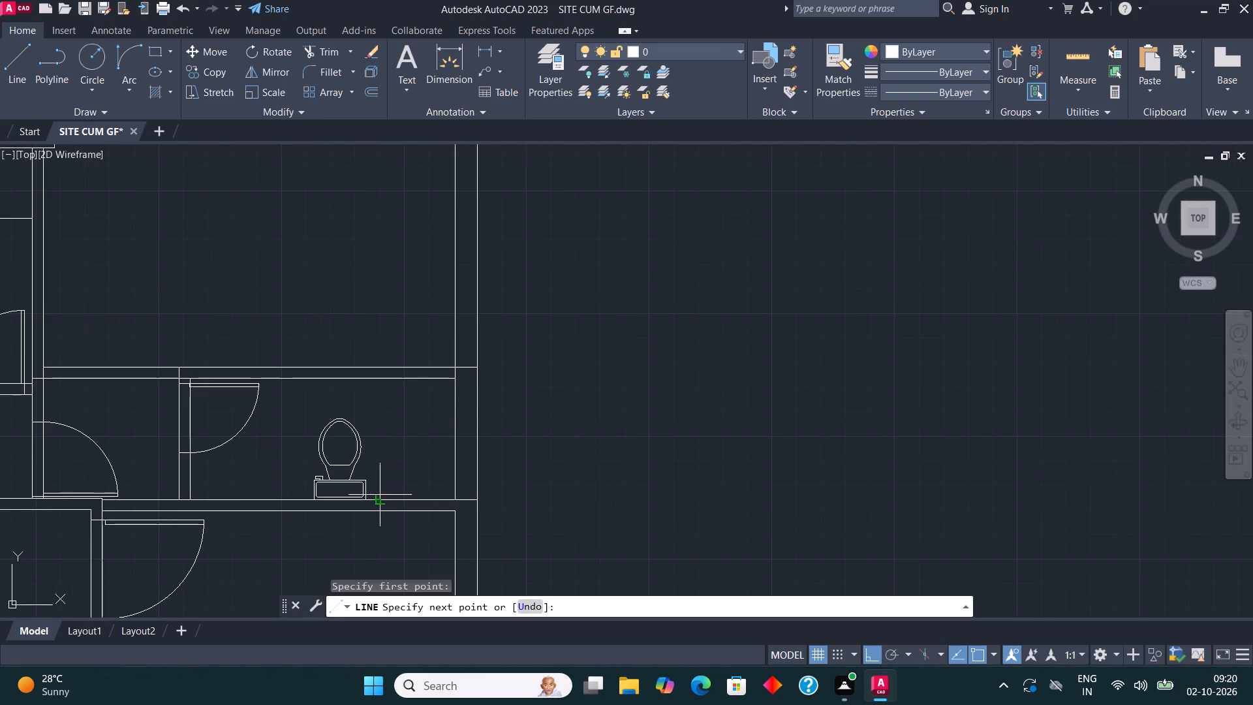
left_click(377, 377)
key("Escape")
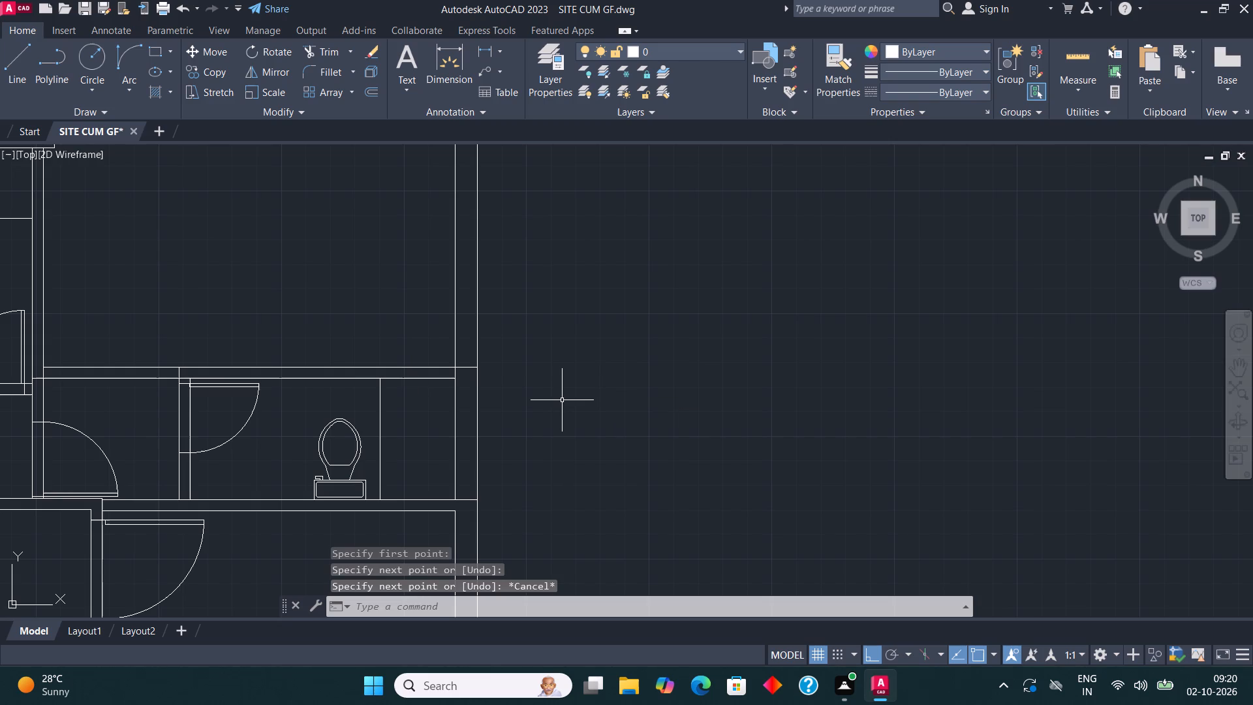
In the room north of the parked cars, draw a line 2' south from the west partition's top, continuing east to the vertical divider.
middle_click_drag(501, 433, 1159, 345)
scroll(973, 345, "down", 2)
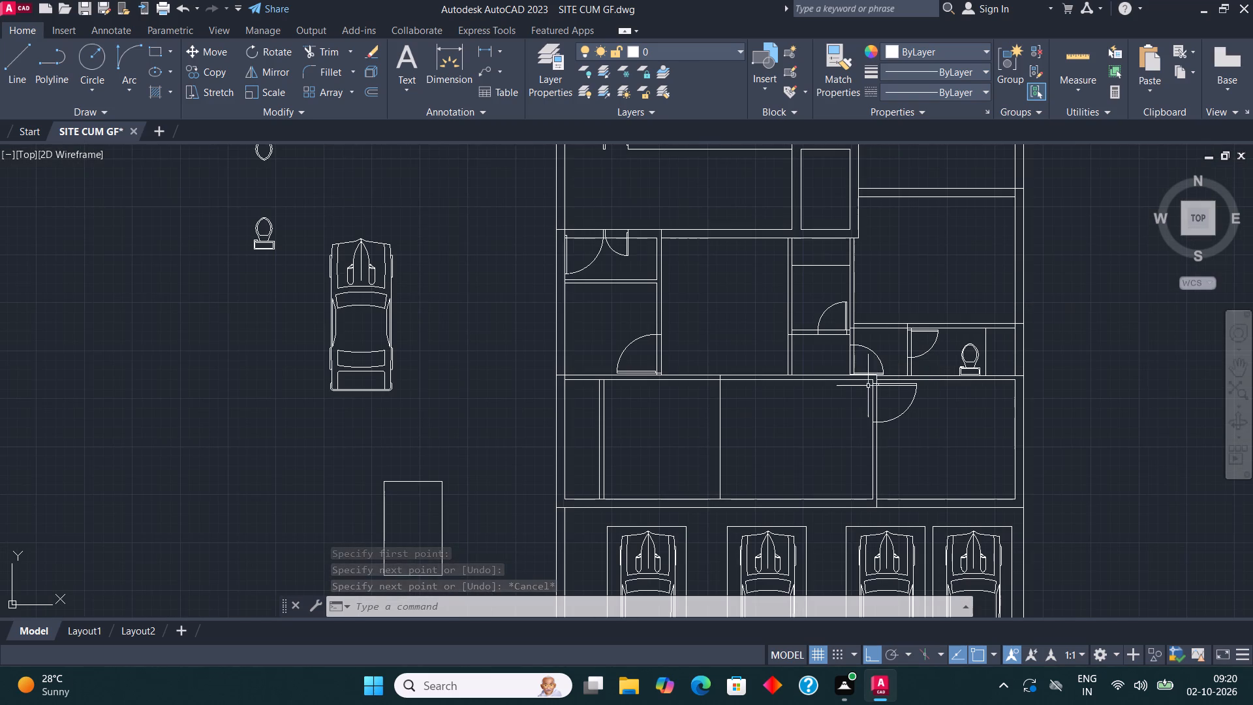
middle_click_drag(858, 396, 777, 440)
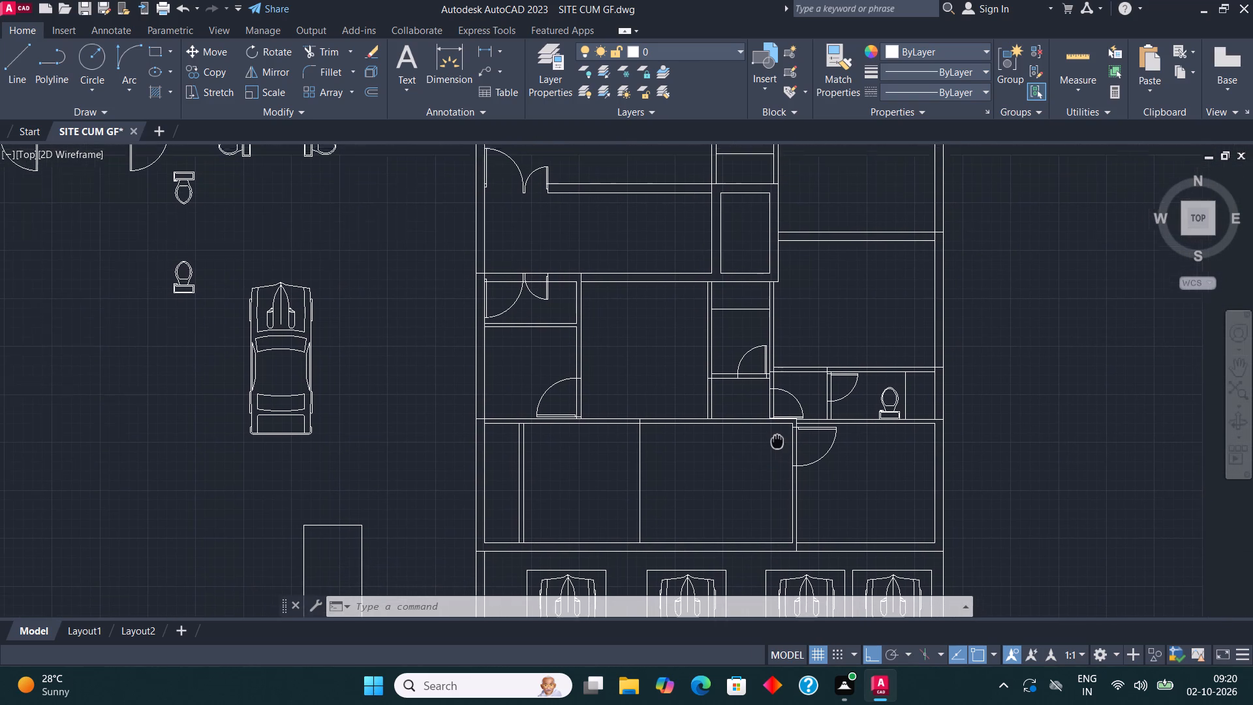
middle_click_drag(777, 440, 766, 432)
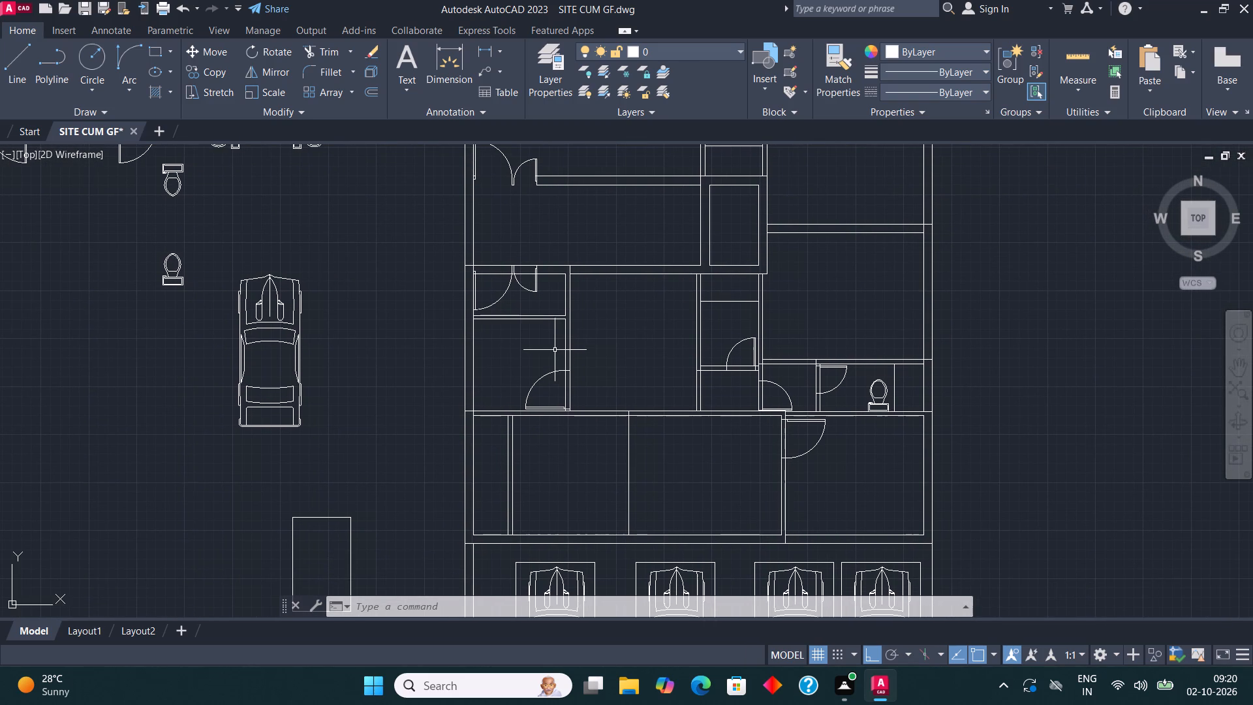
middle_click_drag(655, 472, 610, 366)
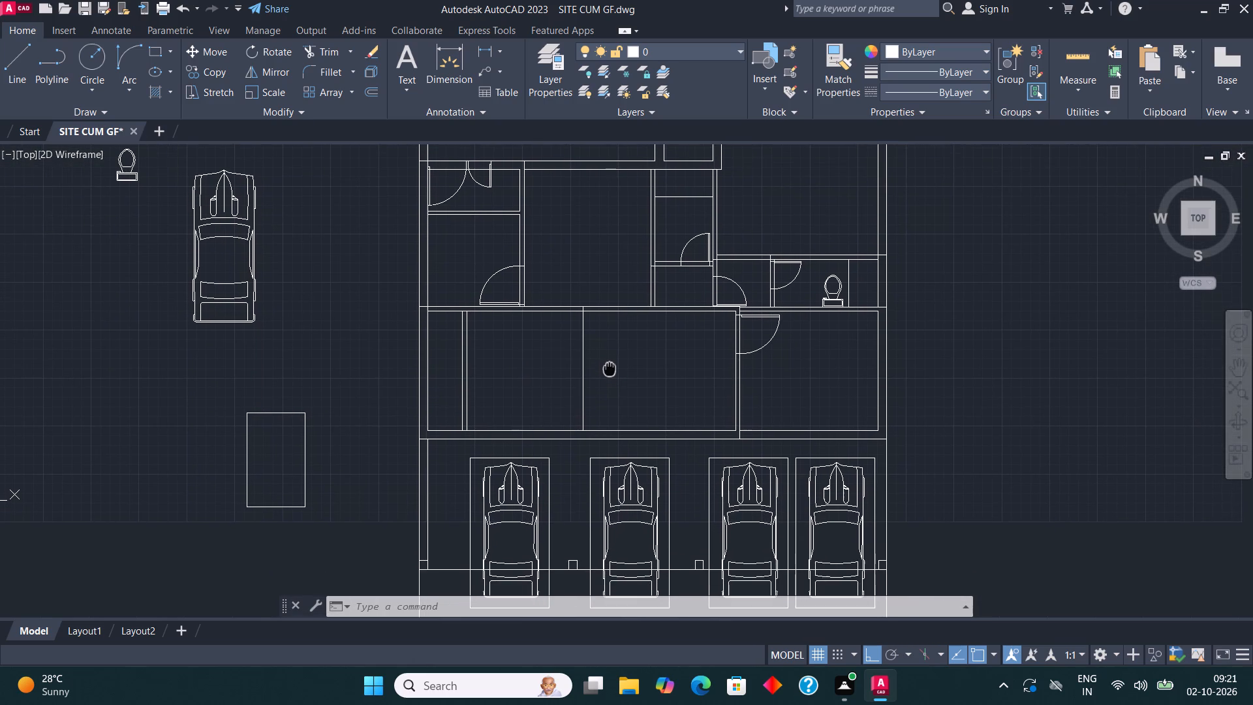
middle_click_drag(610, 366, 610, 365)
middle_click_drag(577, 358, 555, 373)
middle_click_drag(457, 348, 441, 358)
middle_click_drag(536, 373, 512, 374)
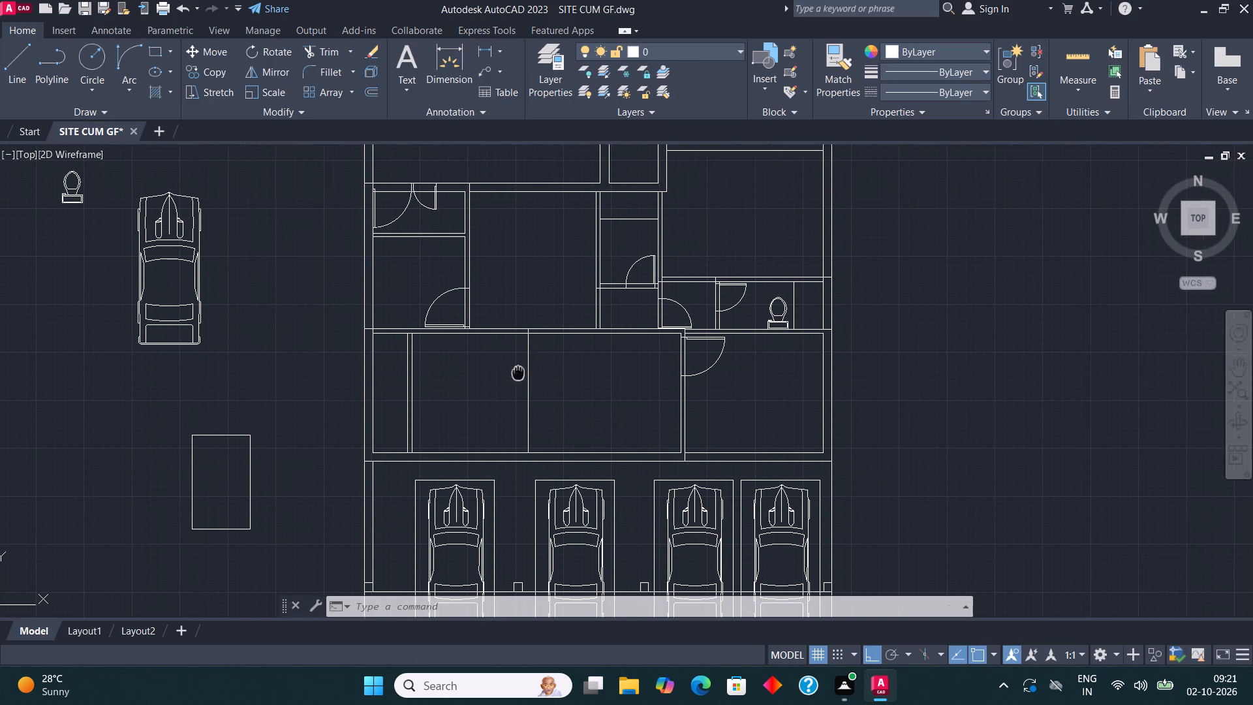
middle_click_drag(512, 374, 471, 388)
left_click(13, 57)
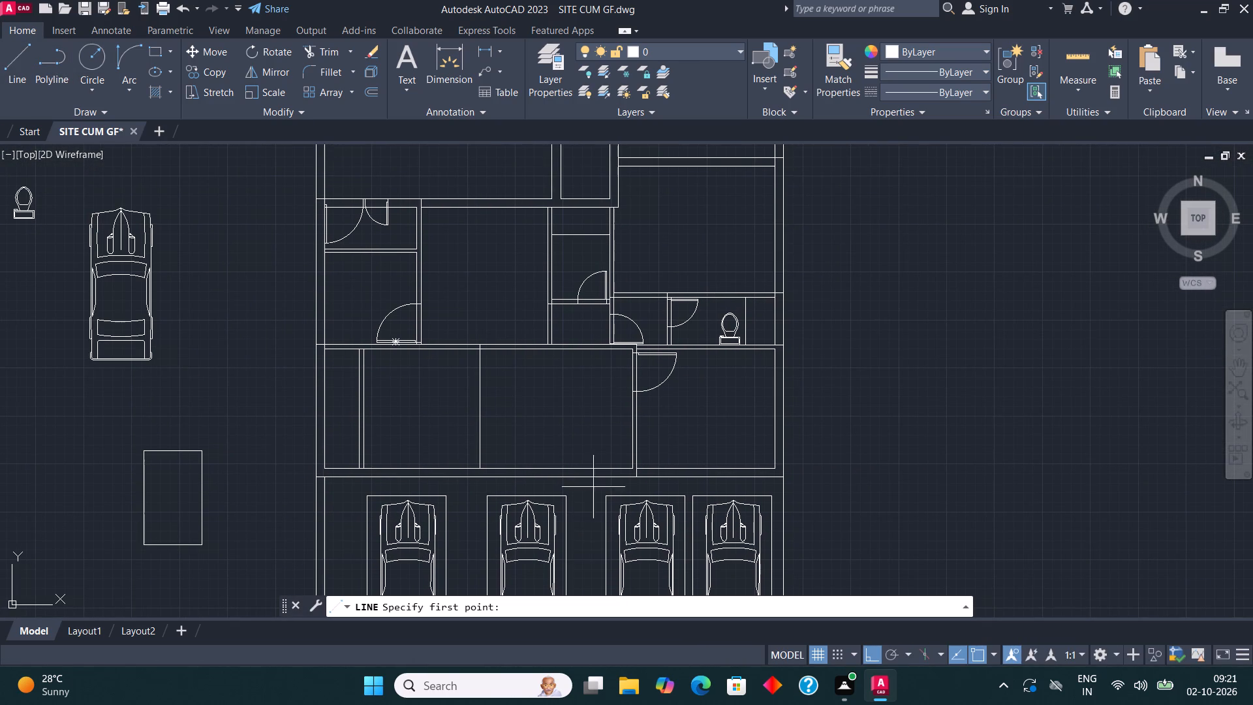
scroll(429, 369, "up", 1)
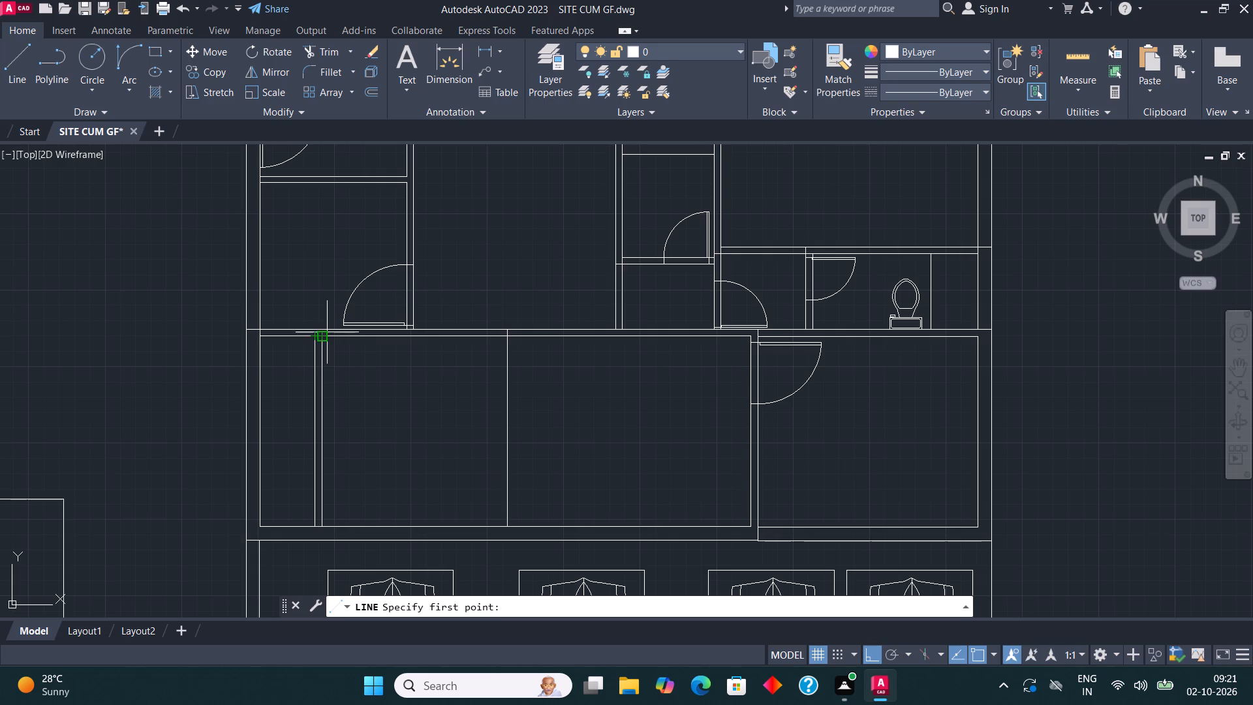
left_click(327, 332)
type("2'")
key("Return")
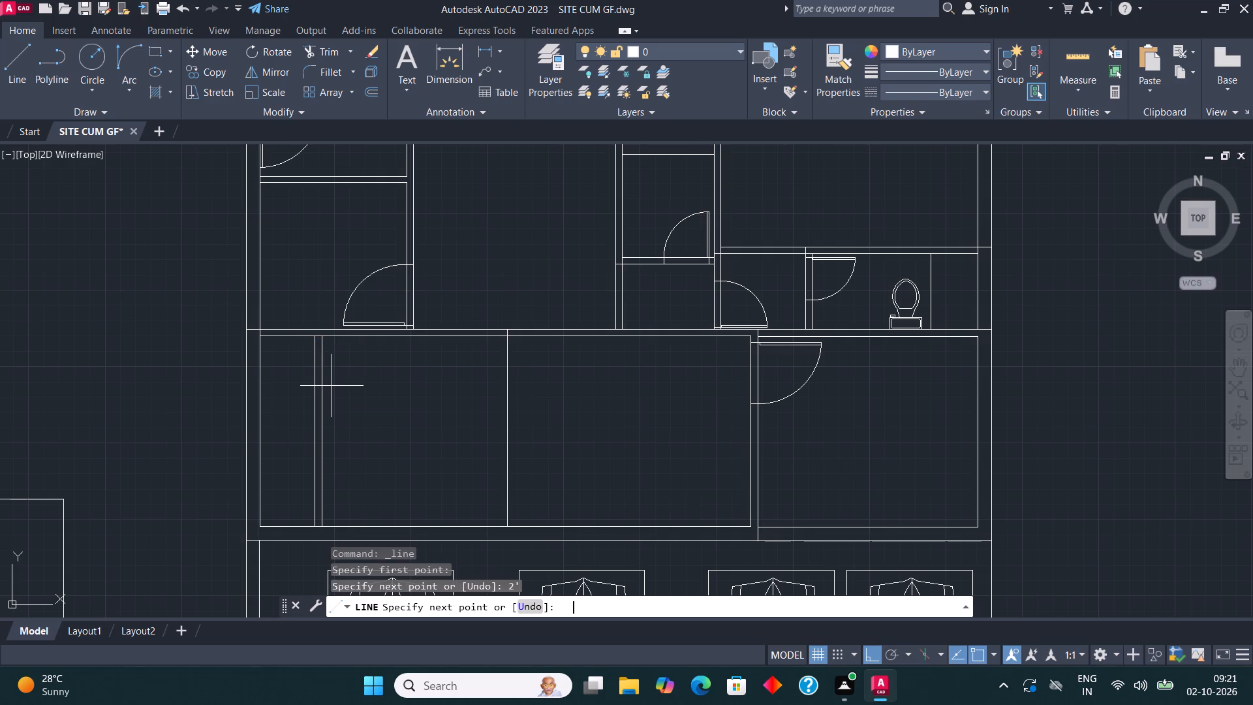
left_click(510, 378)
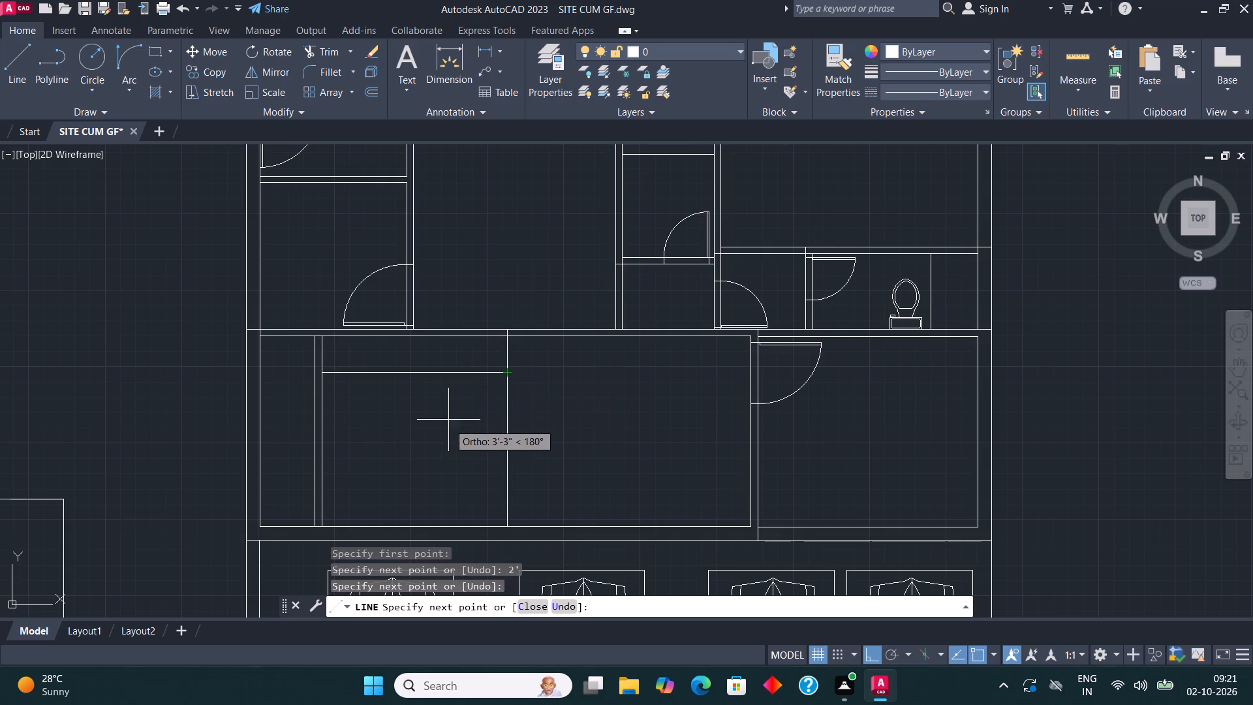
scroll(448, 426, "down", 1)
middle_click_drag(450, 426, 471, 404)
key("Escape")
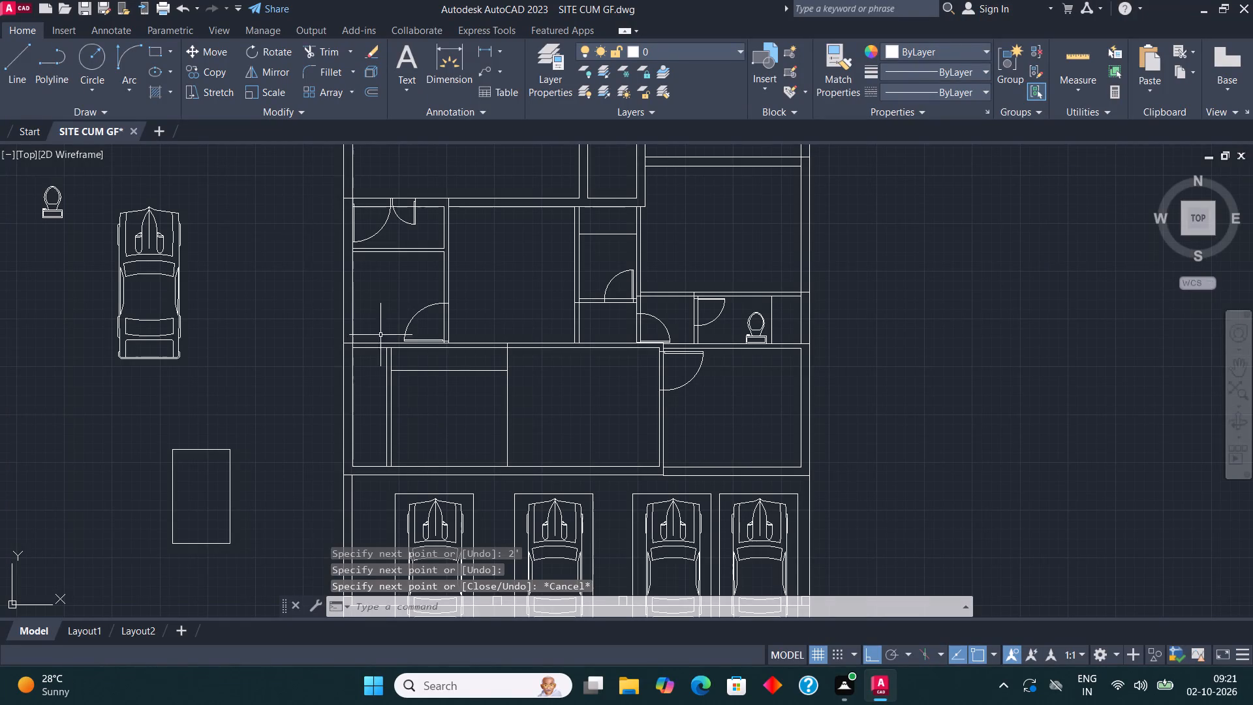
From the new horizontal line's west end, draw a line 2' east along it and continue south partway into the room.
left_click(24, 66)
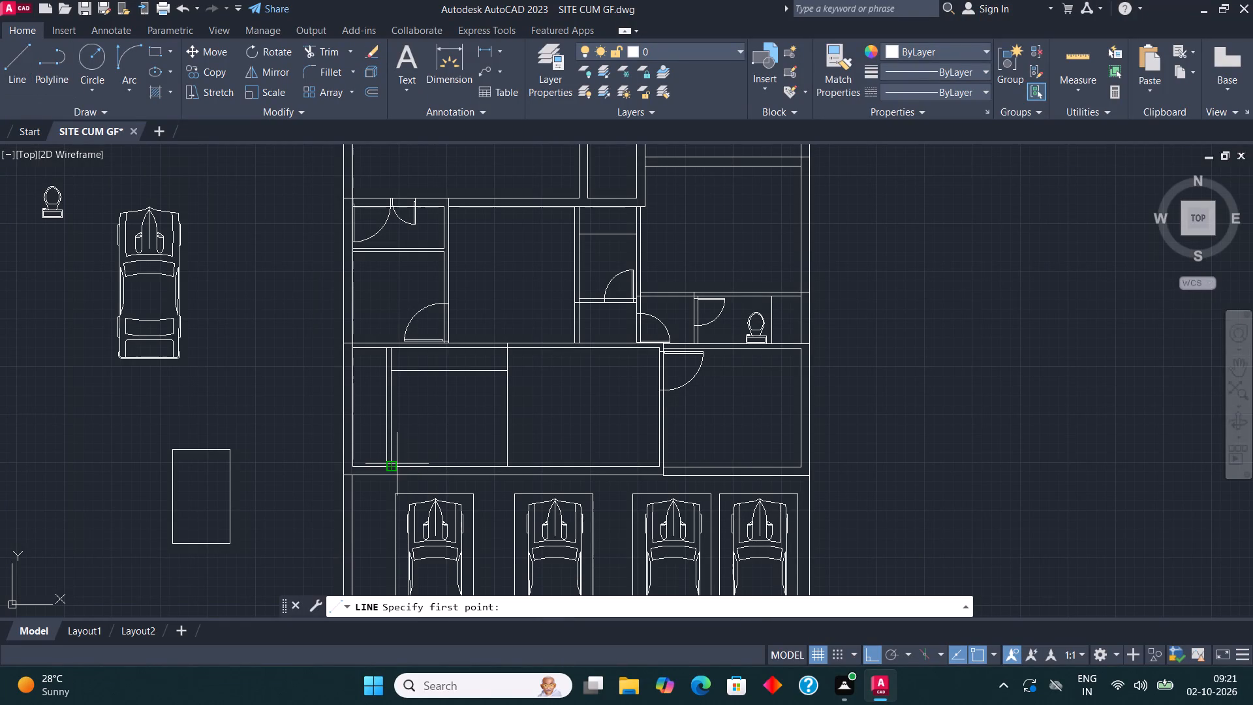
left_click(395, 372)
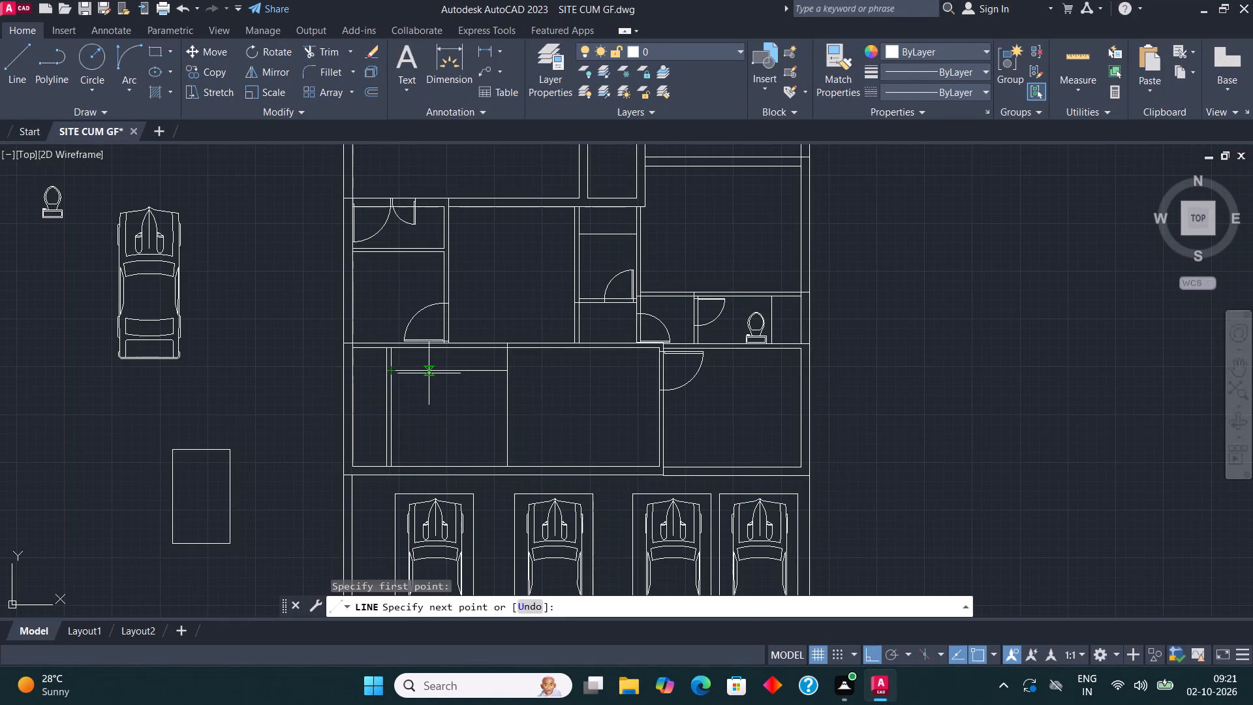
type("2'")
key("Return")
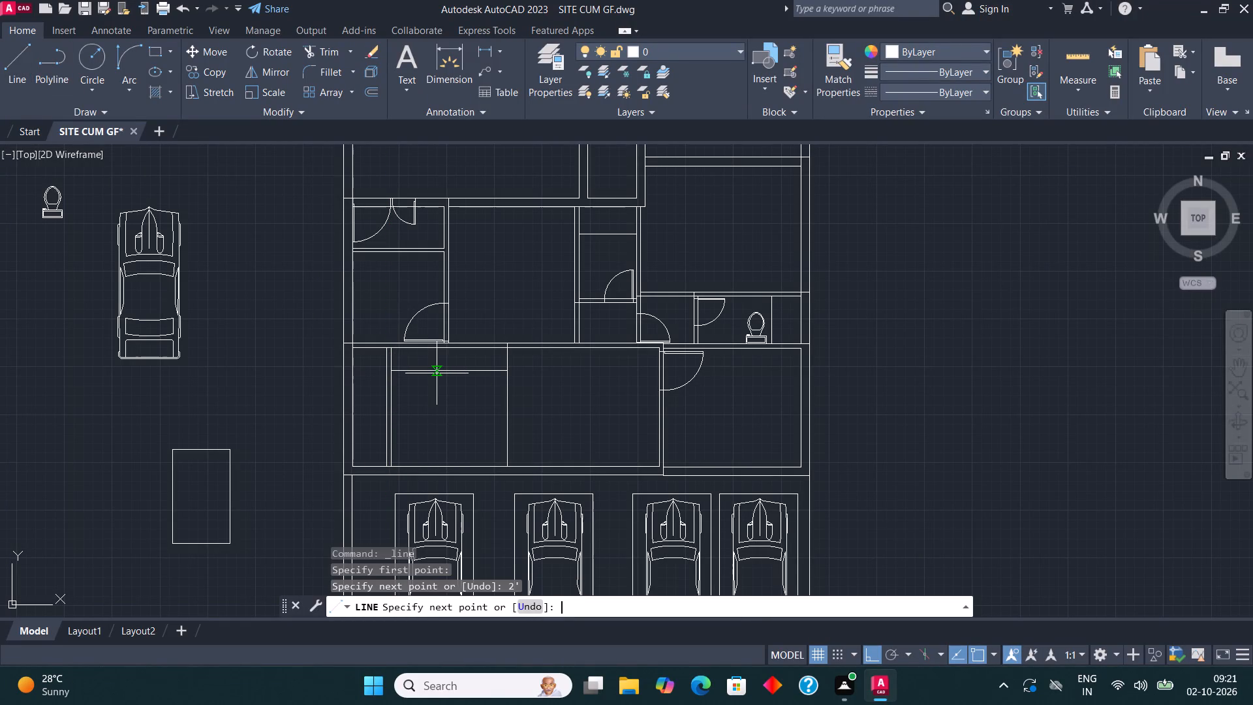
left_click(427, 418)
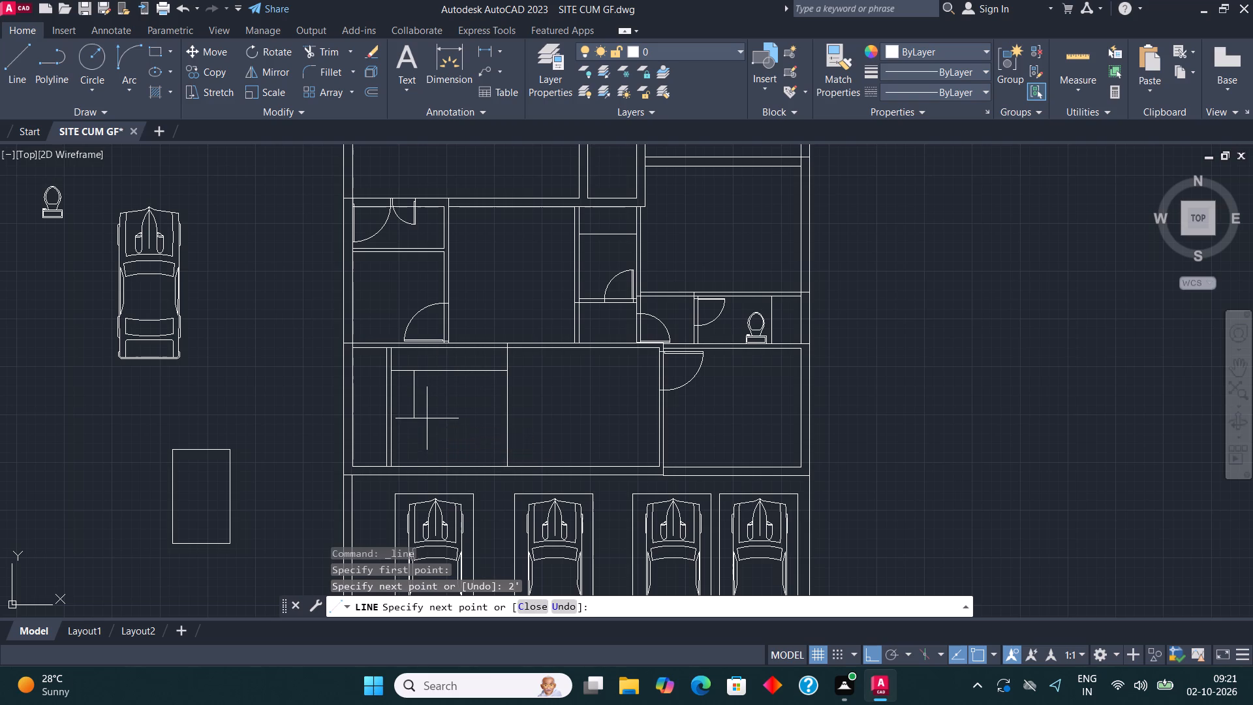
Draw a 2' line south along the vertical divider from the horizontal line's east end.
left_click(18, 70)
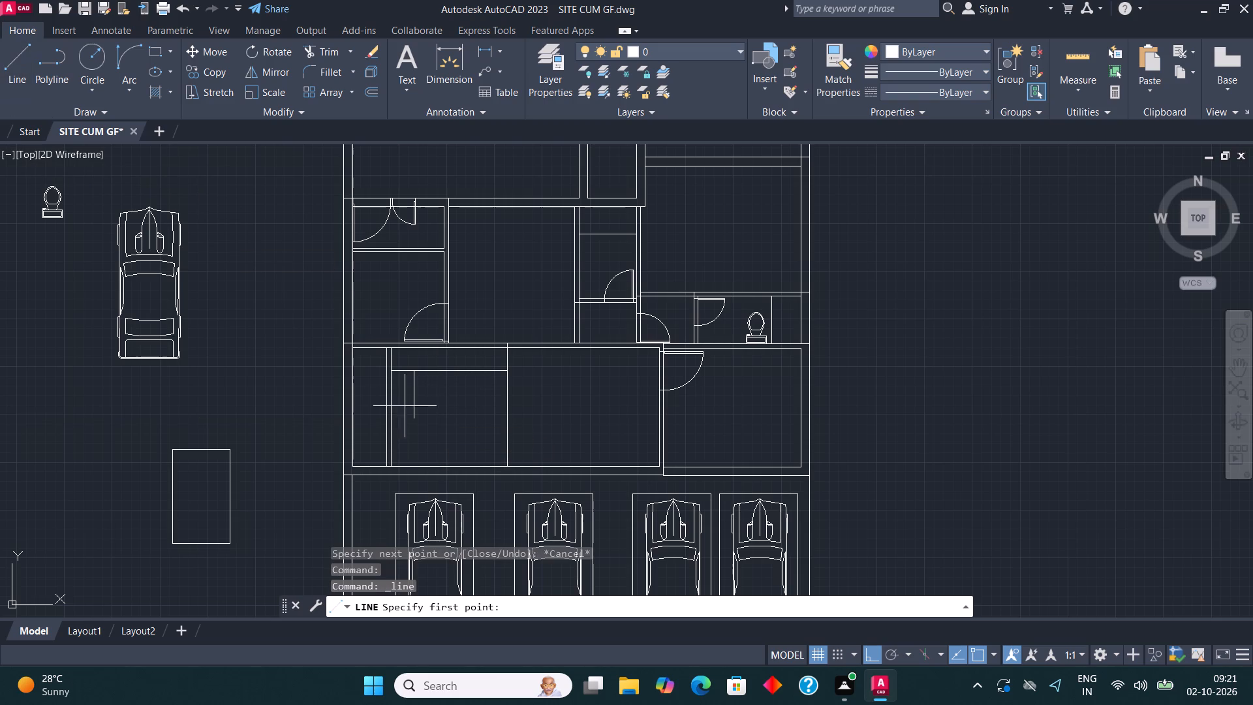
left_click(508, 371)
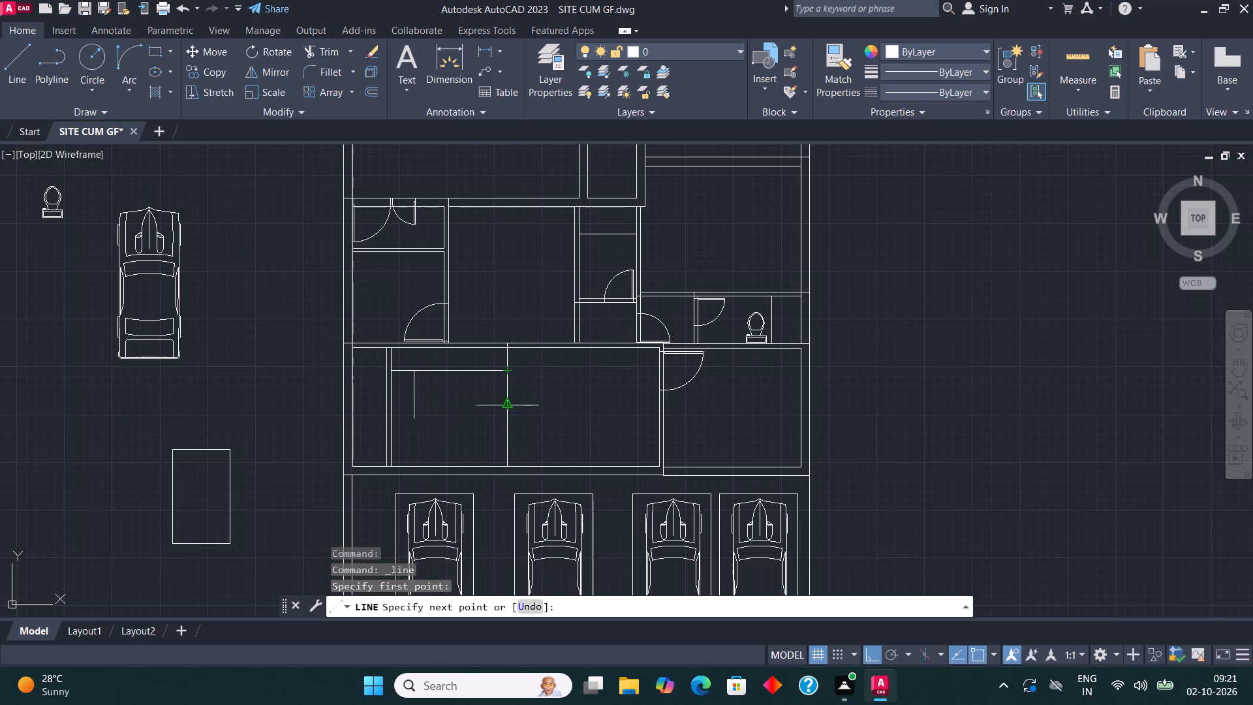
type("2'")
key("Return")
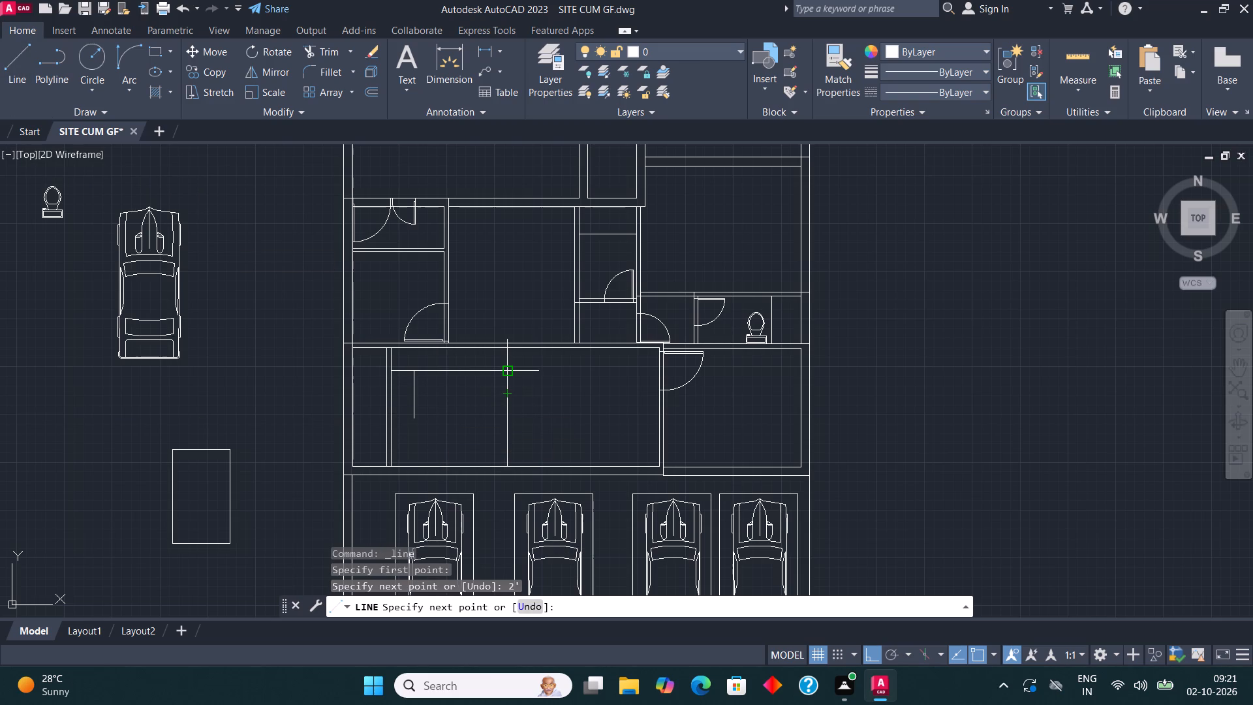
key("Escape")
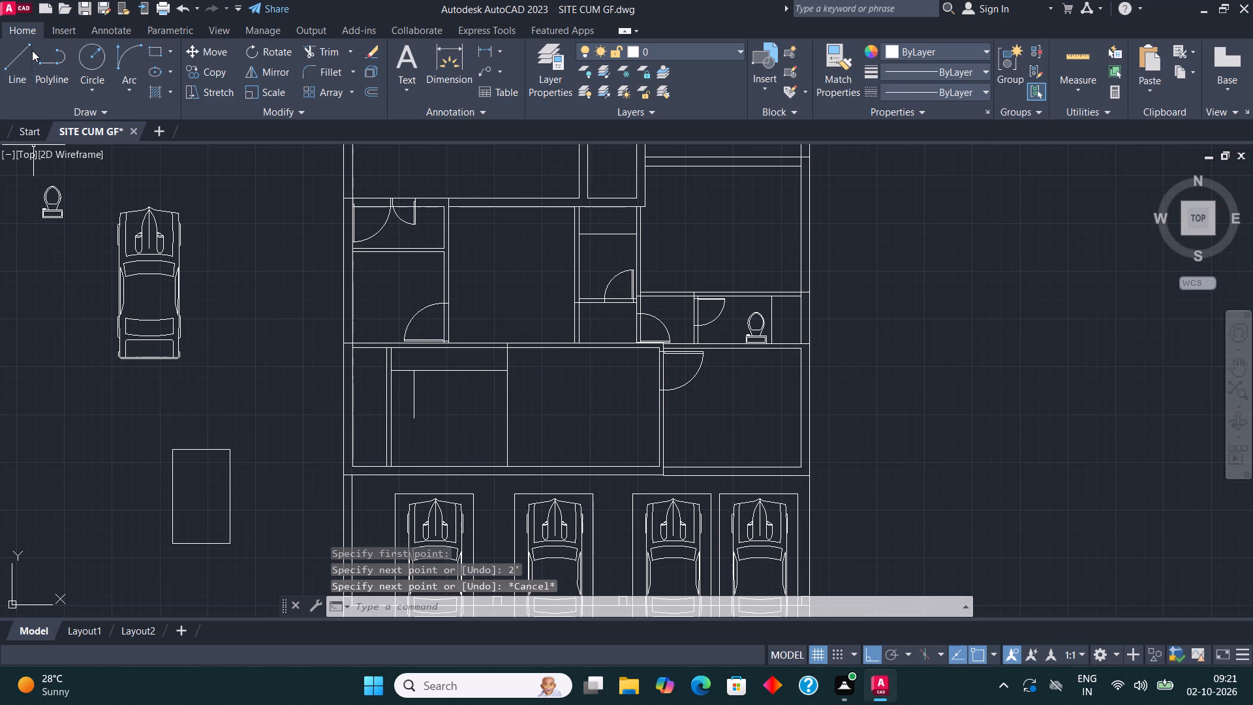
From the horizontal line's east end, draw a line 2' west along it and continue south partway into the room.
left_click(32, 50)
left_click(513, 369)
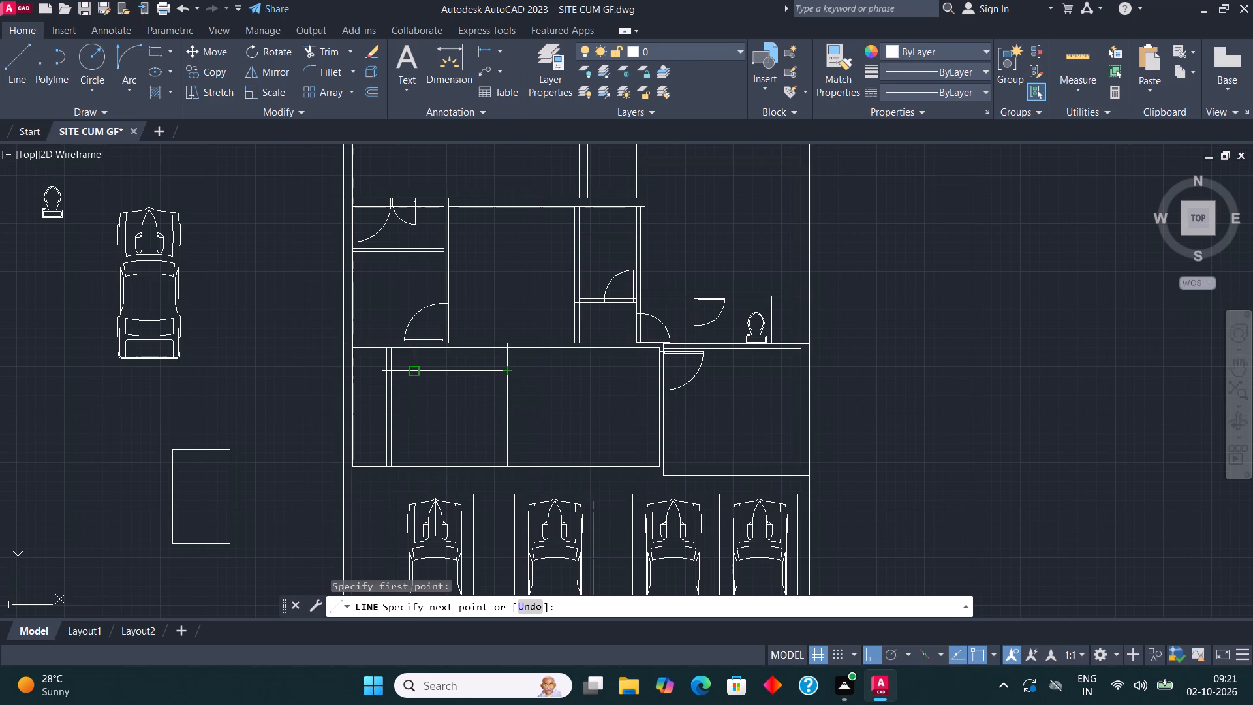
type("2'")
key("Return")
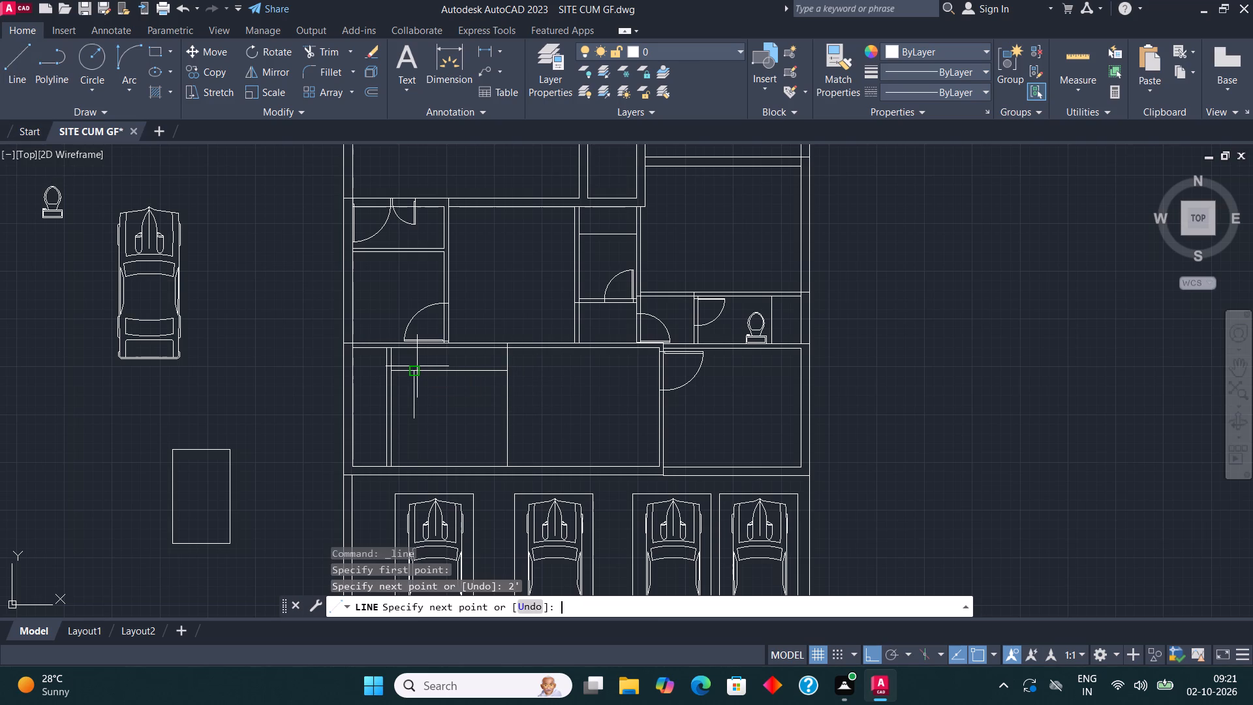
left_click(493, 426)
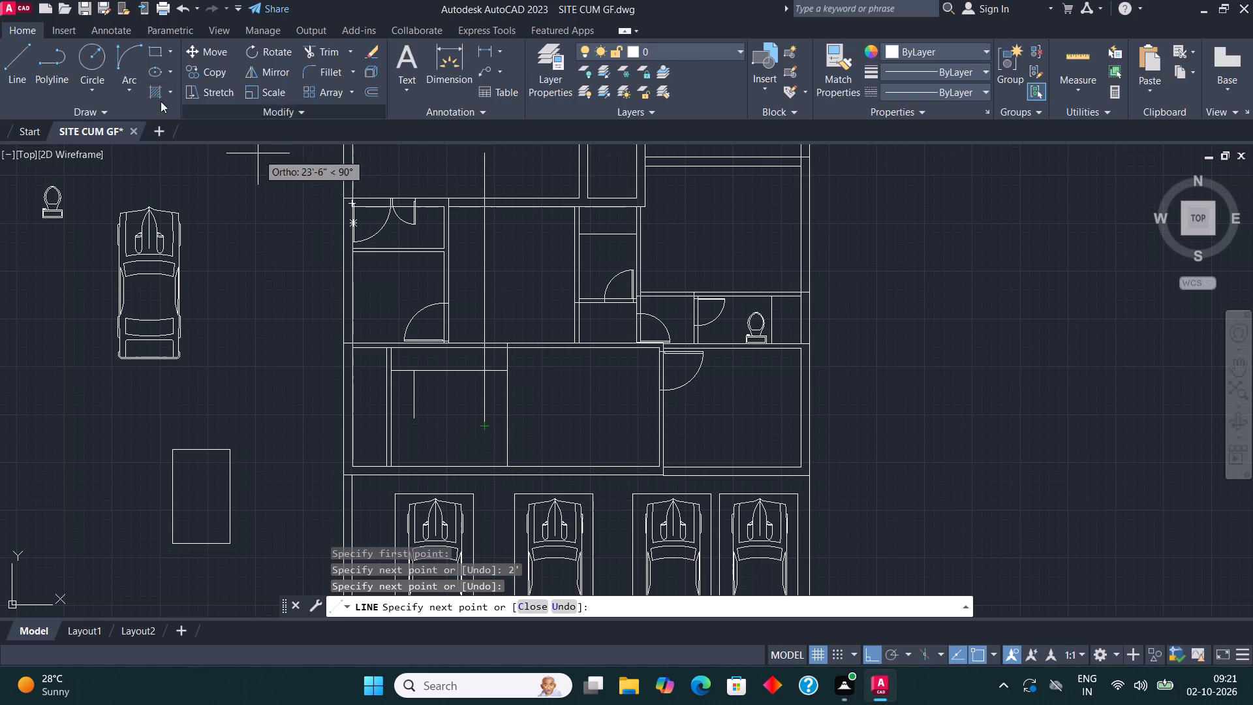
Draw a line 3' north from the west partition's bottom end, continuing east past both inner vertical lines but short of the divider.
left_click(14, 72)
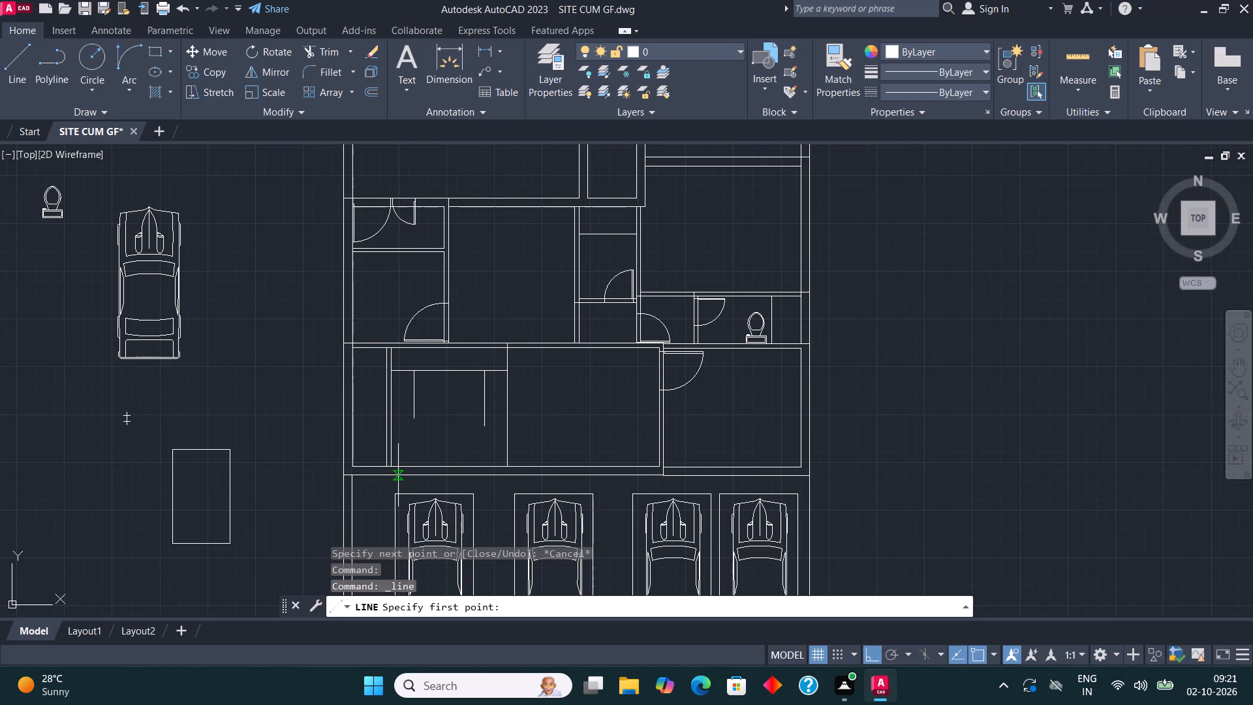
scroll(398, 474, "up", 1)
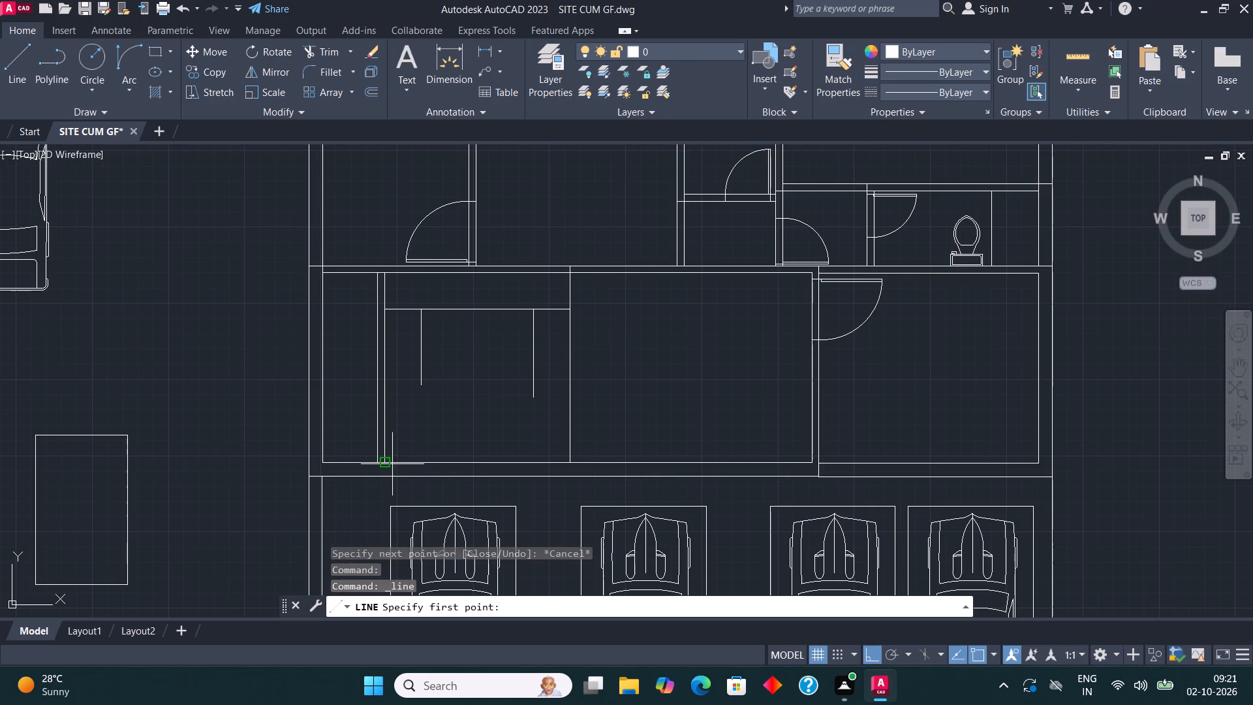
left_click(386, 456)
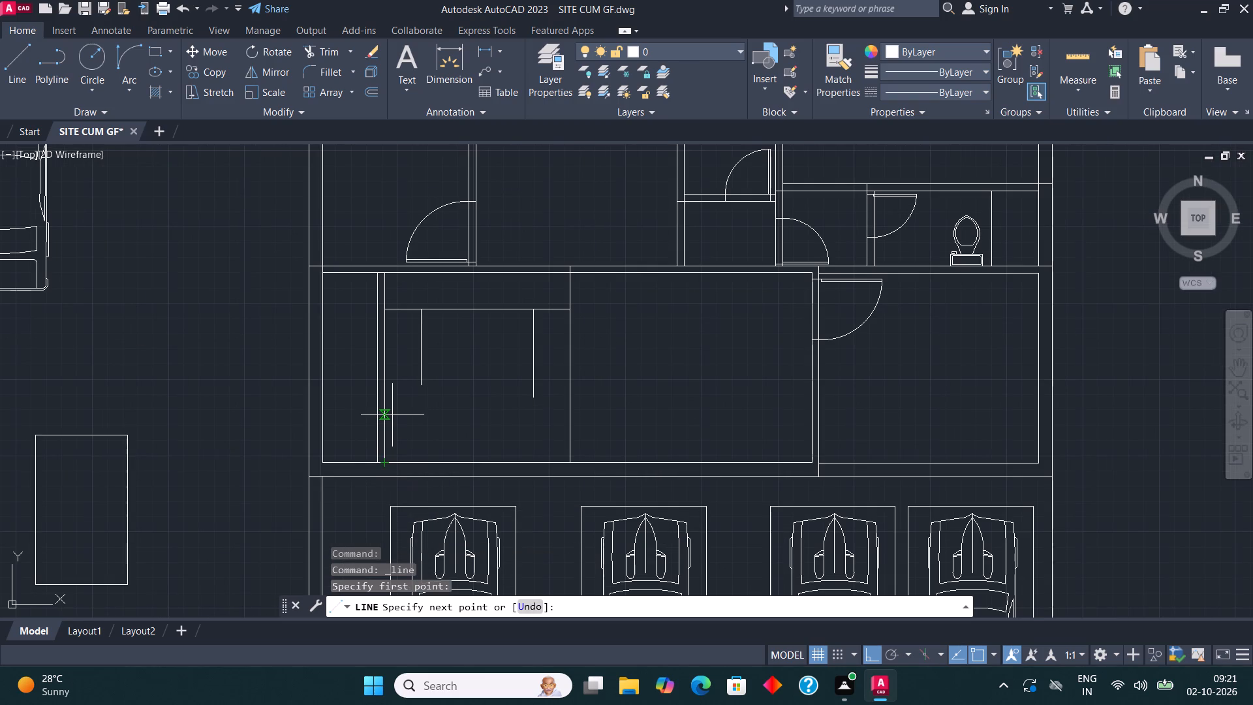
type("3'")
key("Return")
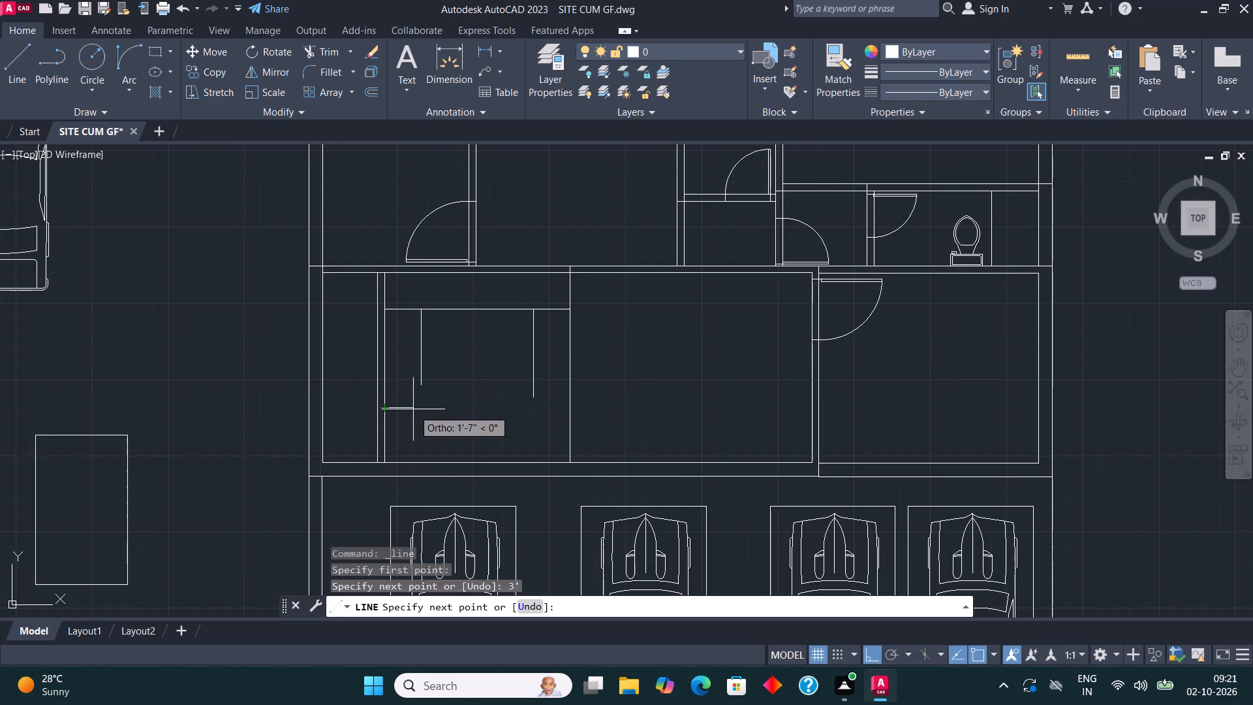
left_click(551, 410)
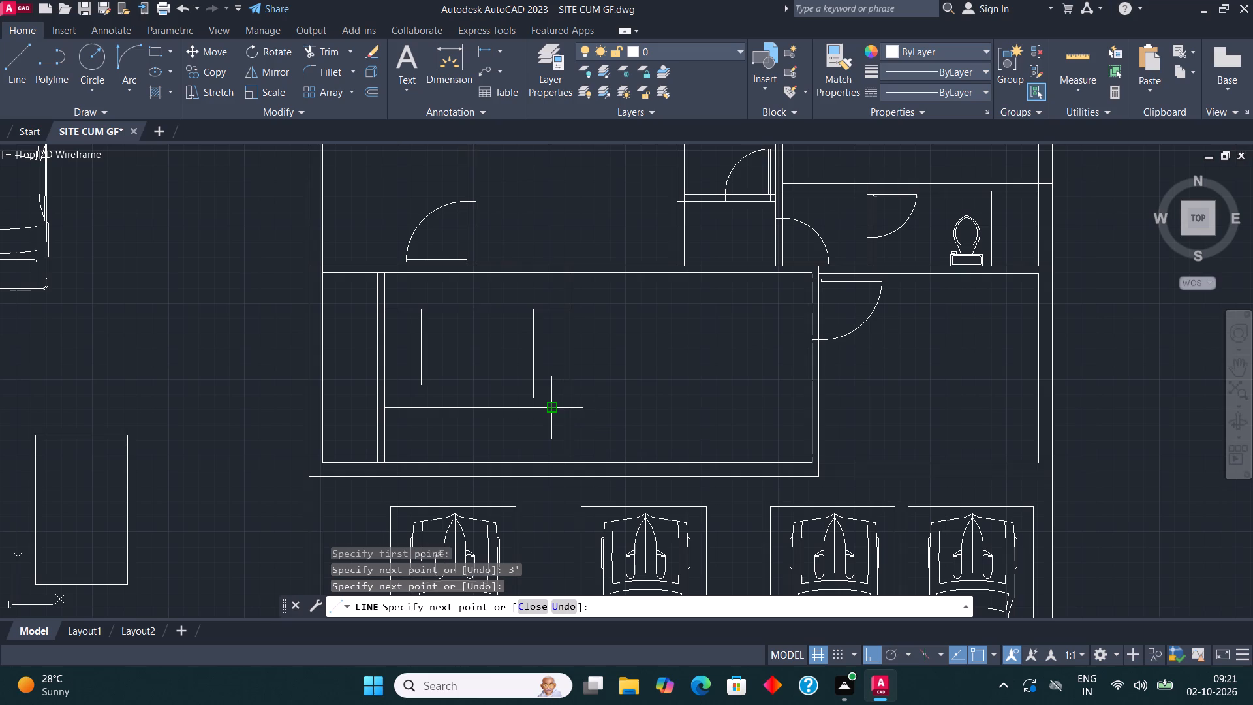
Draw short lines joining the lower ends of both inner vertical lines to the lower horizontal line.
left_click(21, 71)
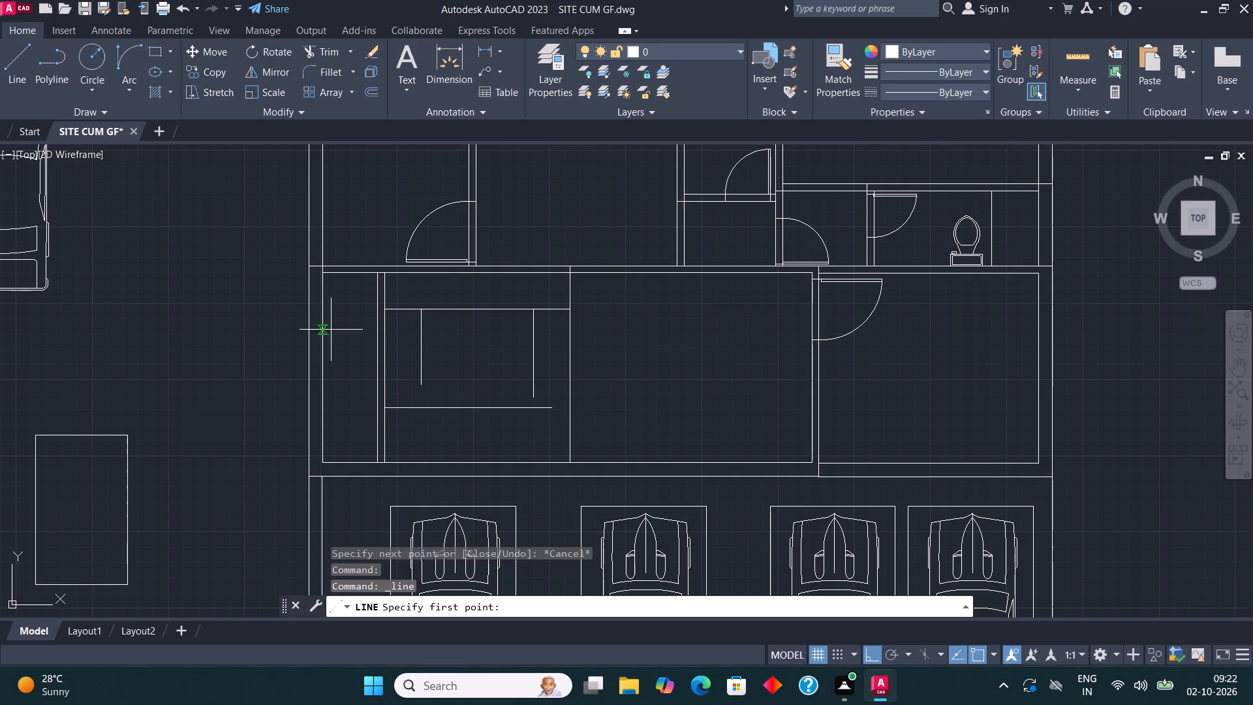
left_click(418, 390)
left_click(418, 408)
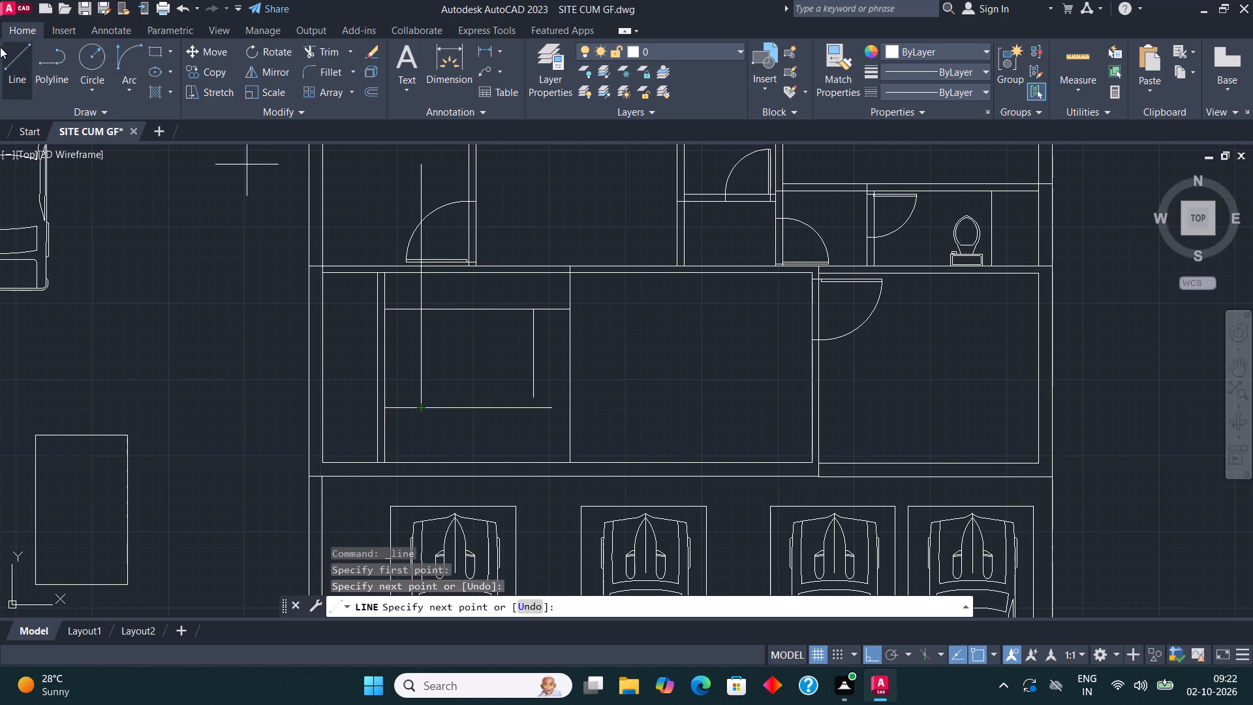
left_click(14, 55)
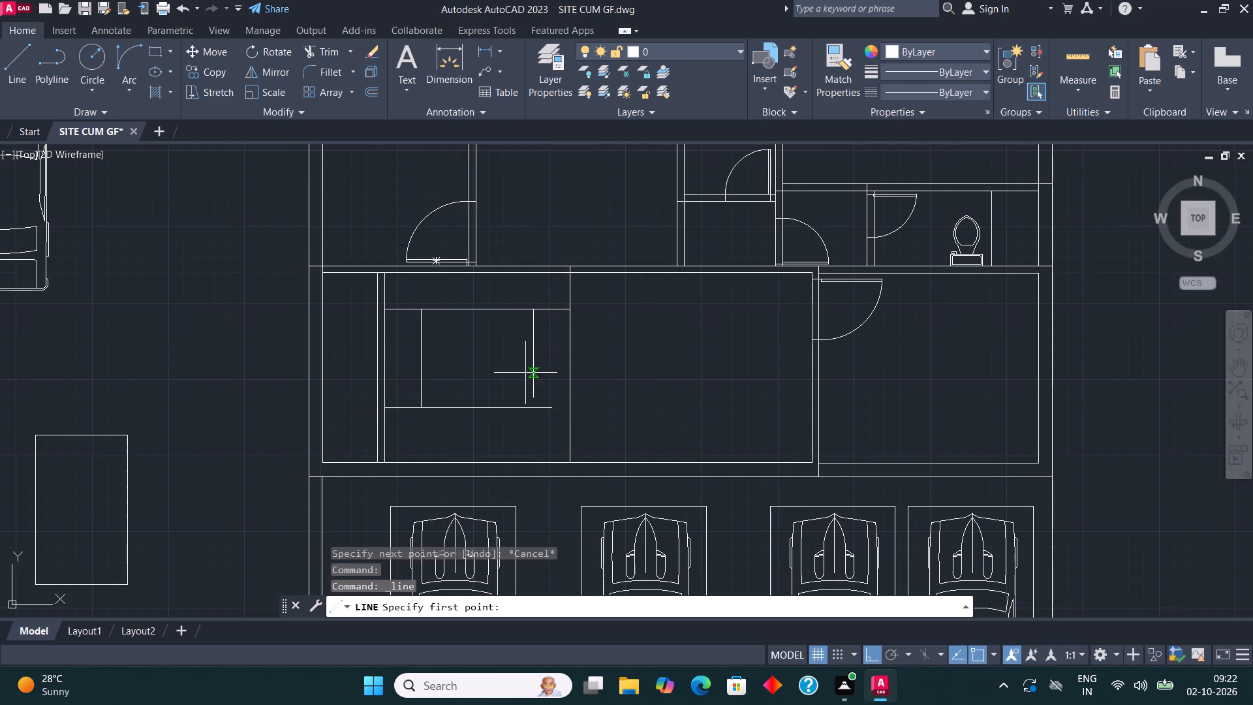
left_click(534, 396)
left_click(534, 409)
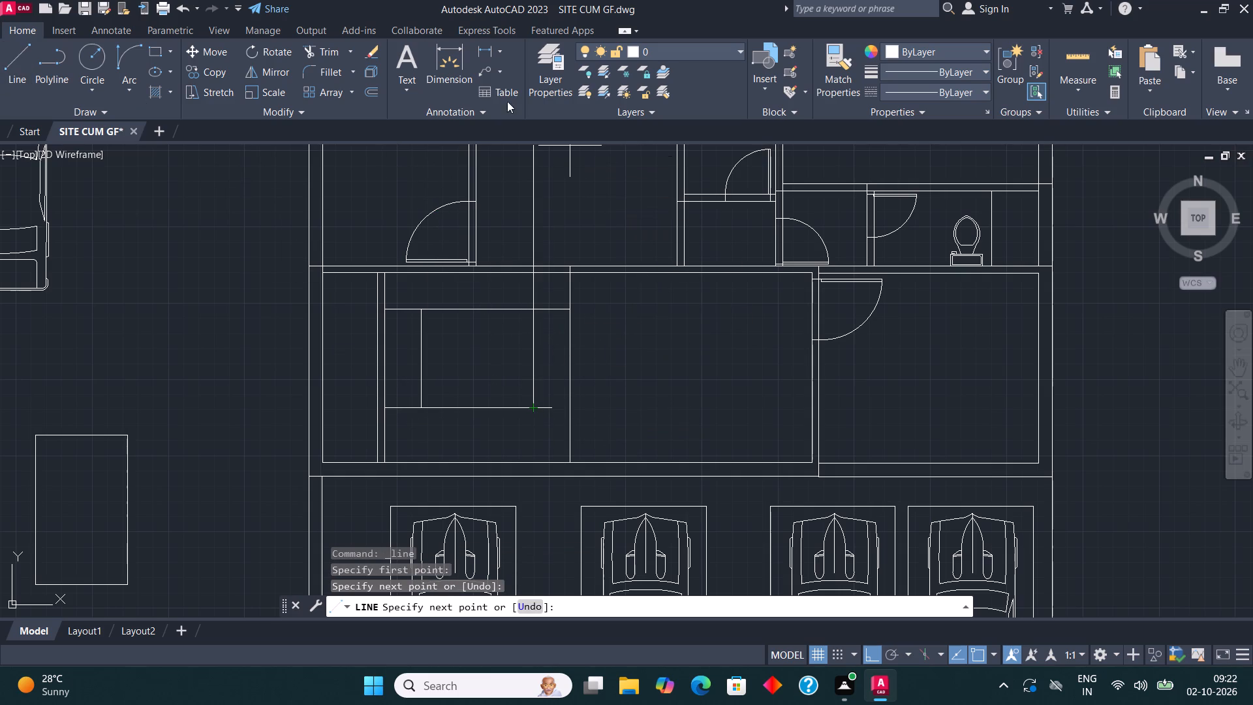
Trim the lower horizontal line's overhangs beyond both inner vertical lines, leaving a closed inner rectangle.
left_click(330, 48)
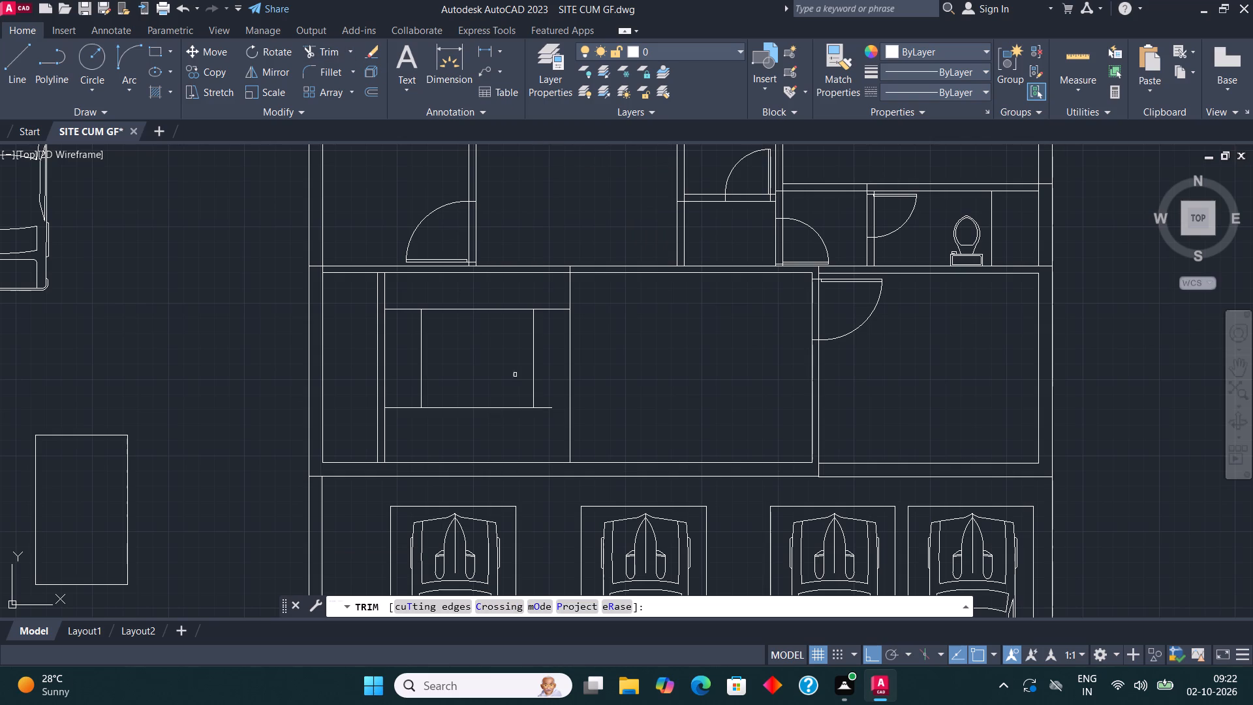
left_click(545, 409)
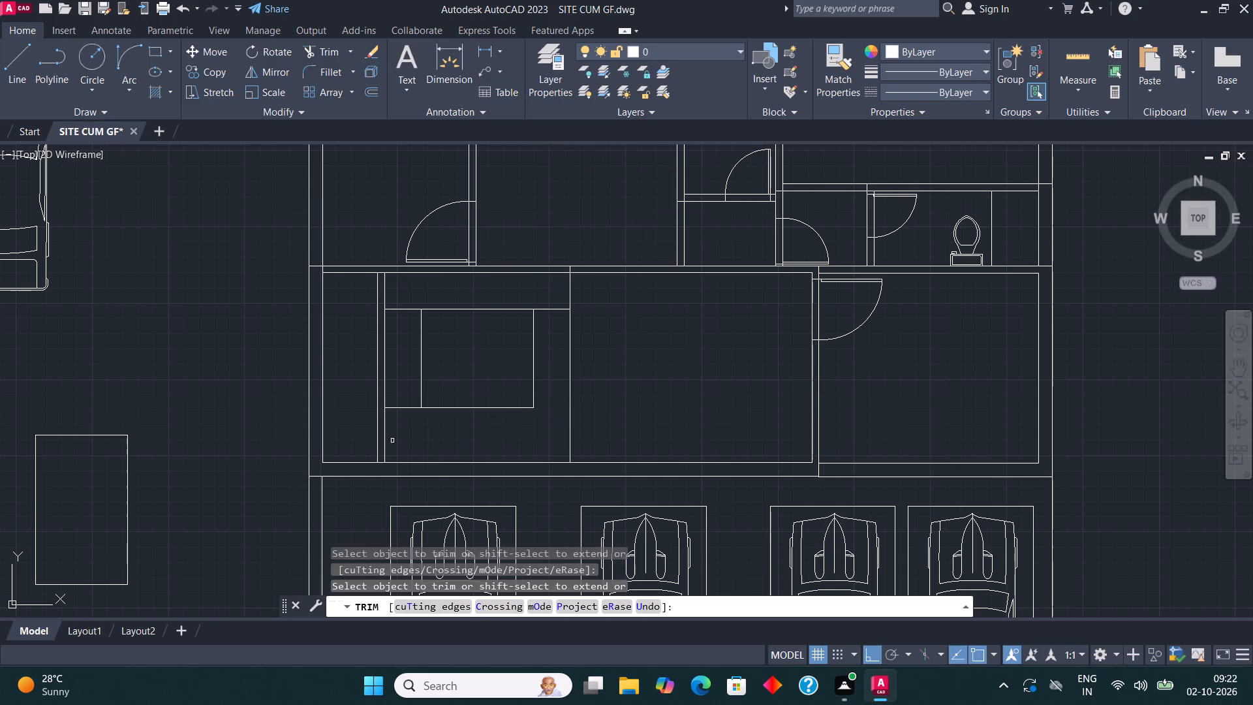
left_click(401, 407)
key("Escape")
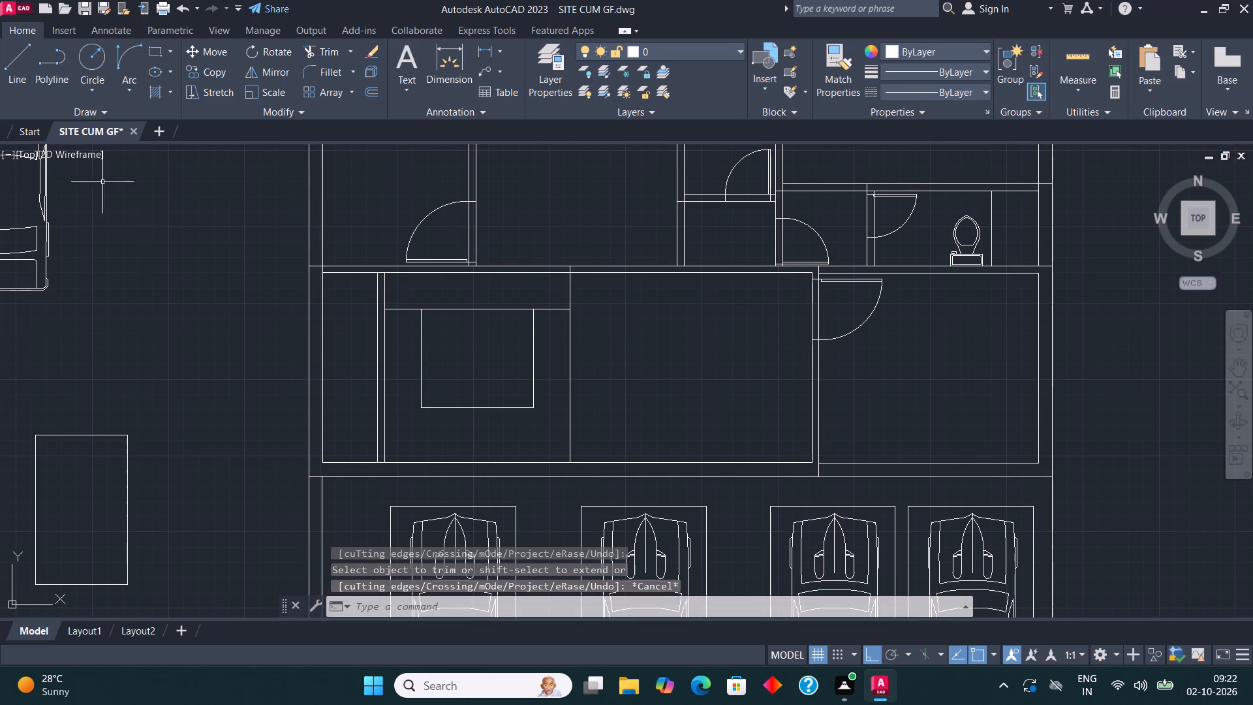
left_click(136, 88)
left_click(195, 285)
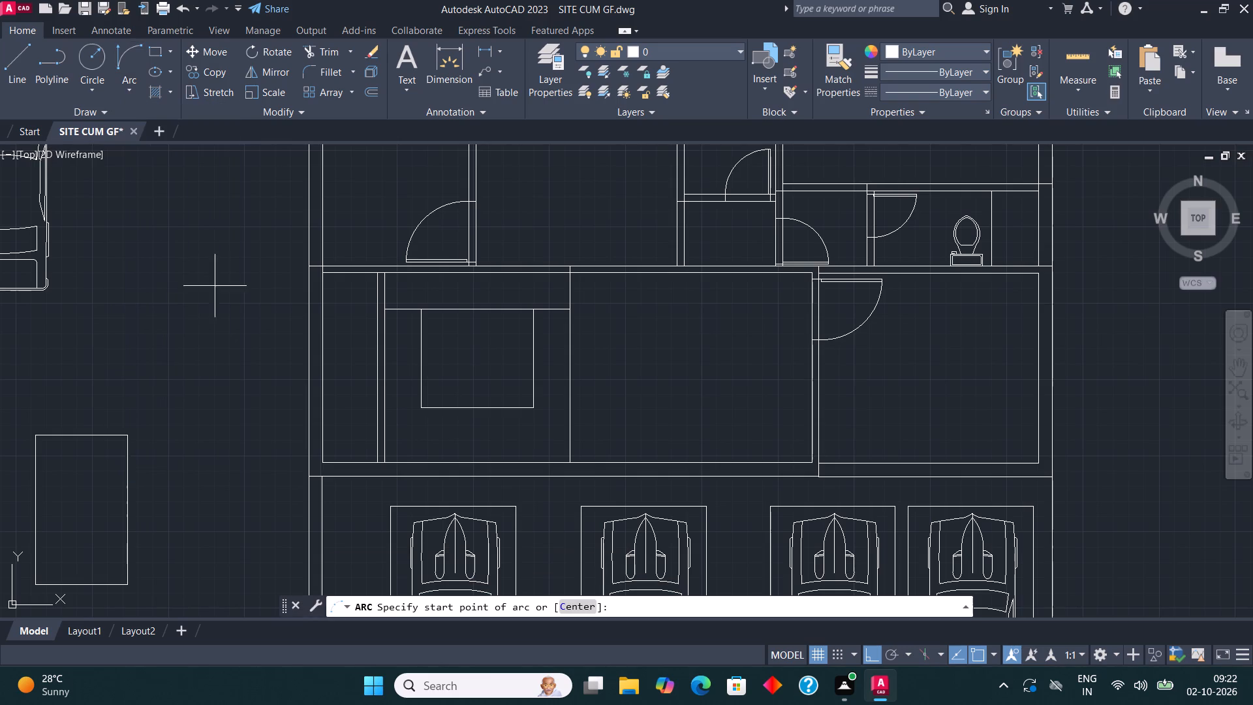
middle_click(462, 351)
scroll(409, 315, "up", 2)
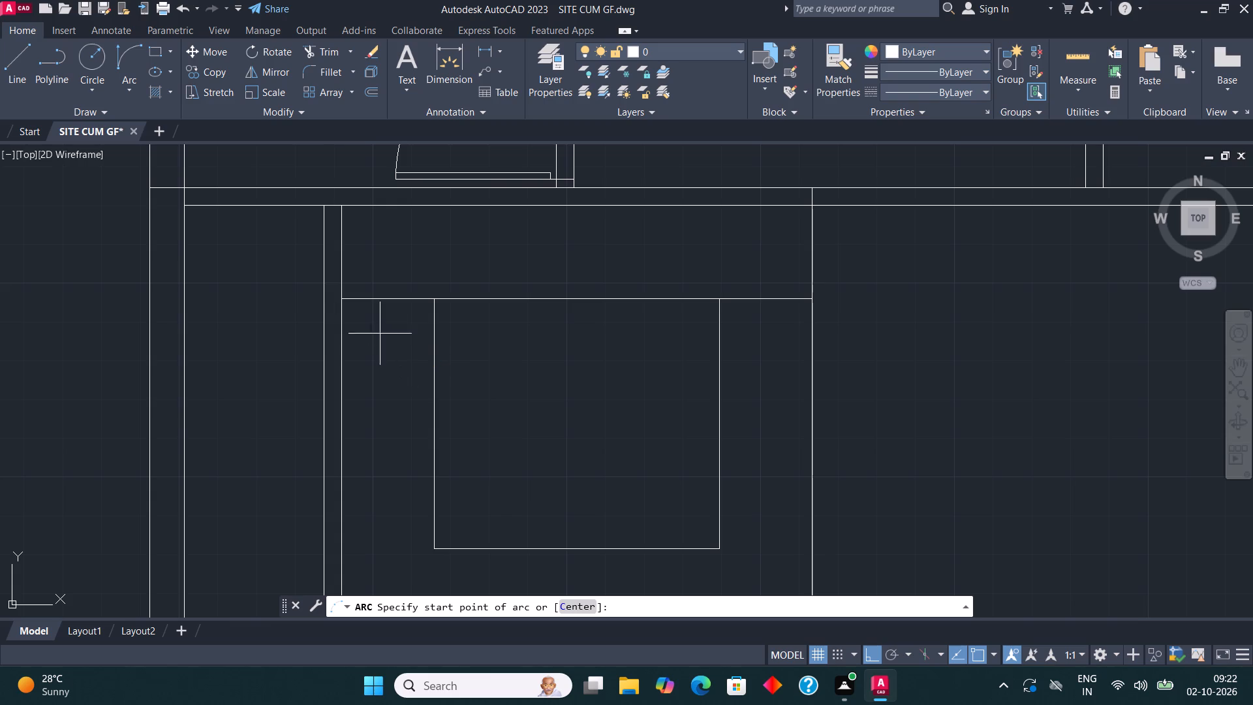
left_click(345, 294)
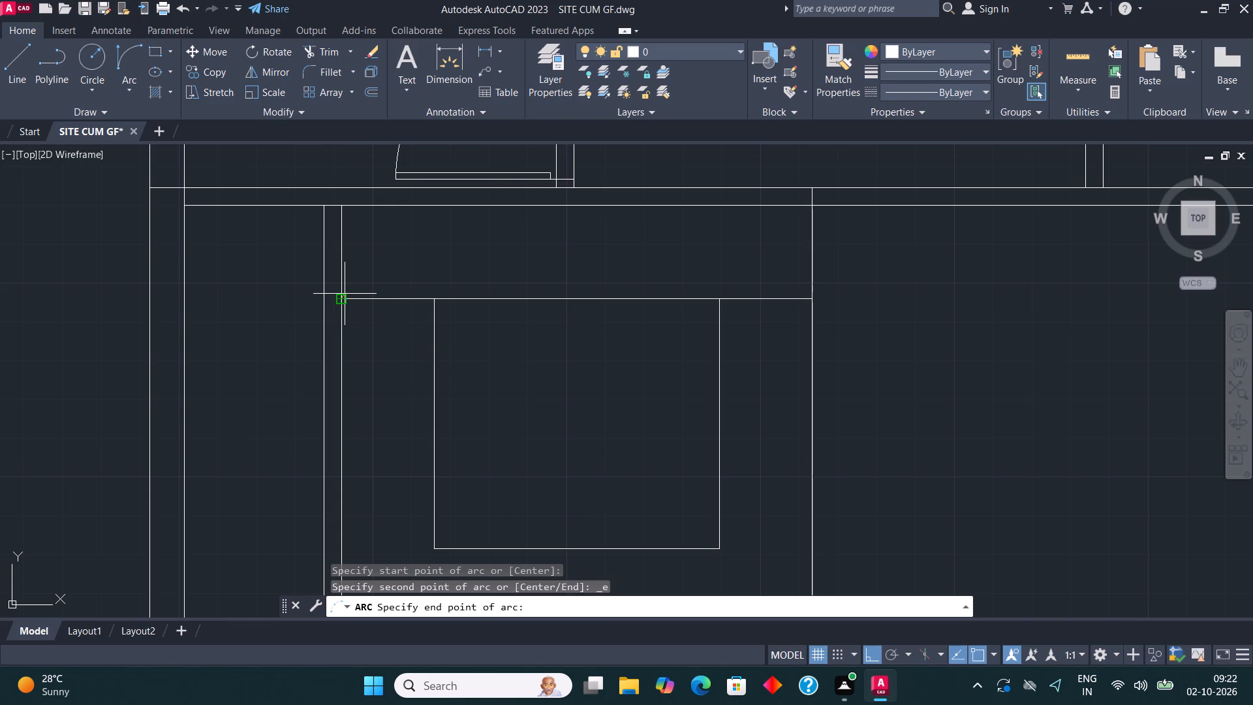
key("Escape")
Draw short lines 2' south of the horizontal line, joining the inner vertical lines to the west partition and the divider.
left_click(15, 49)
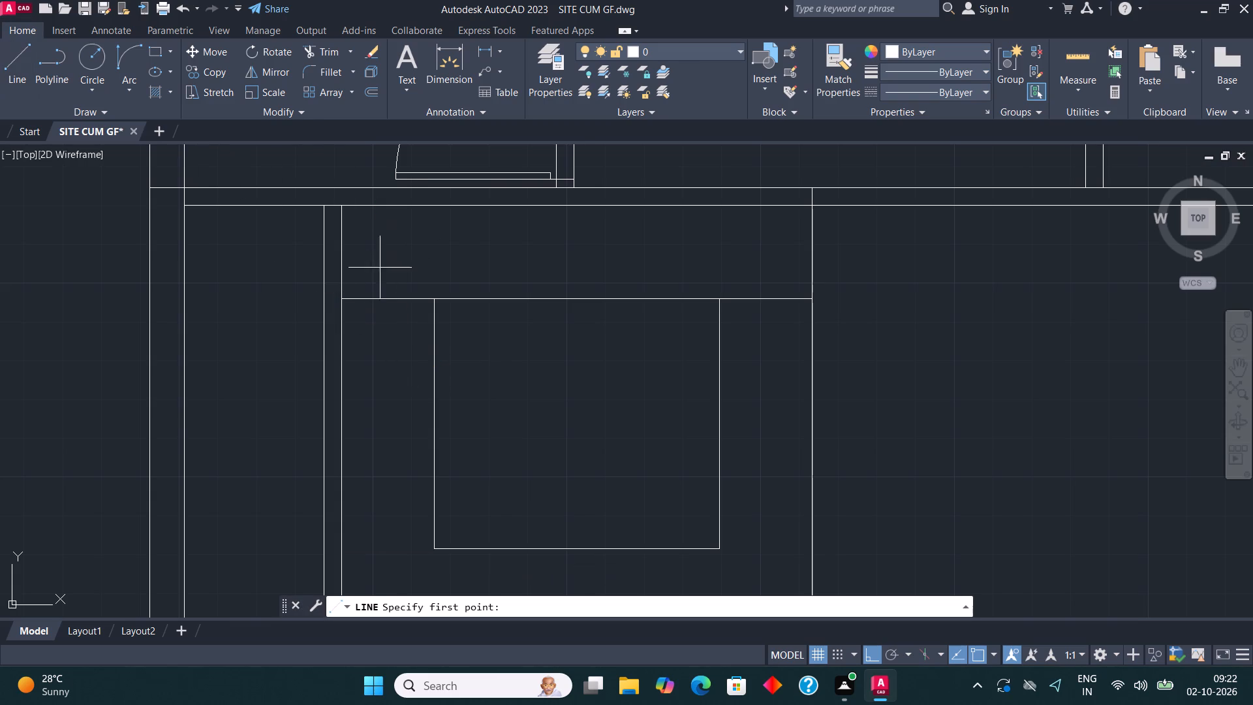
left_click(340, 295)
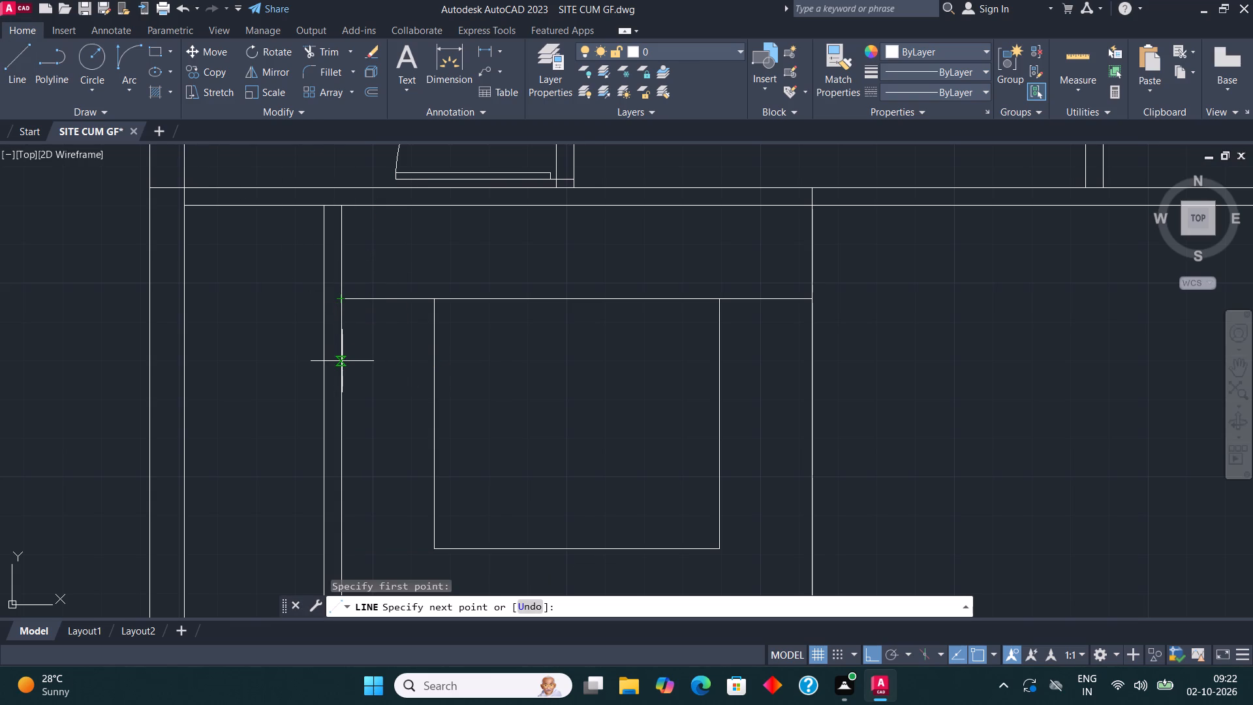
type("2'")
key("Return")
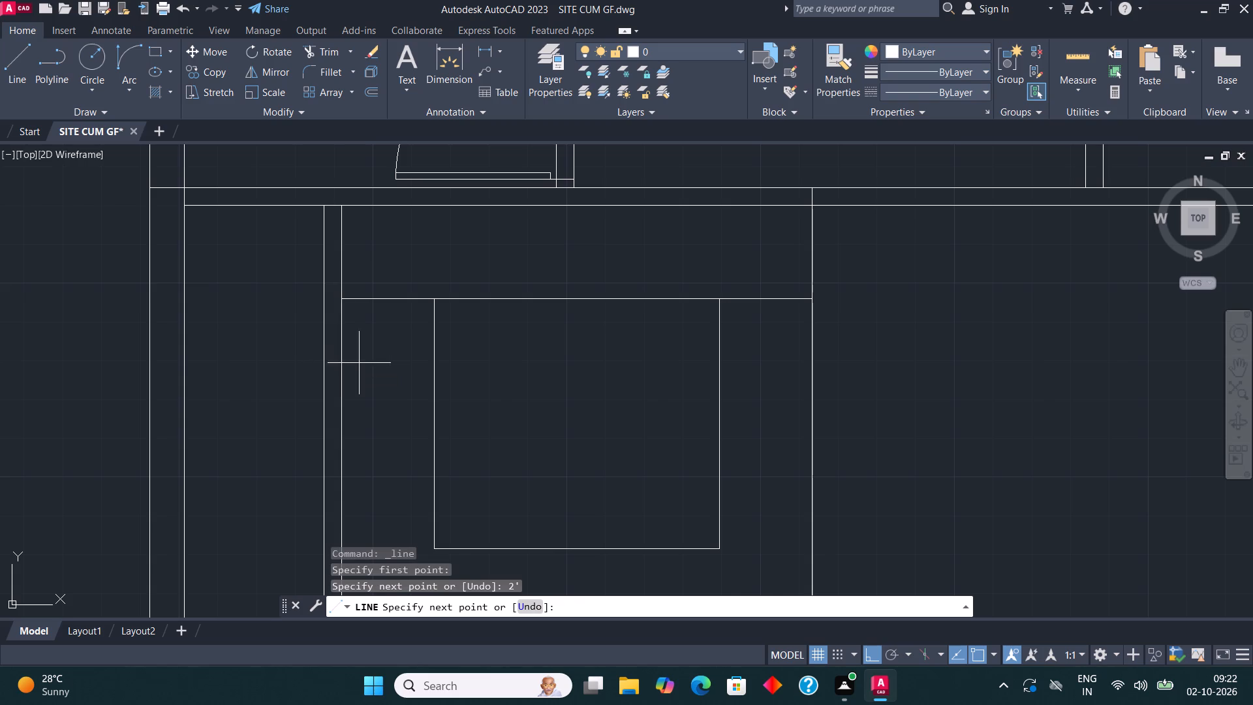
left_click(433, 391)
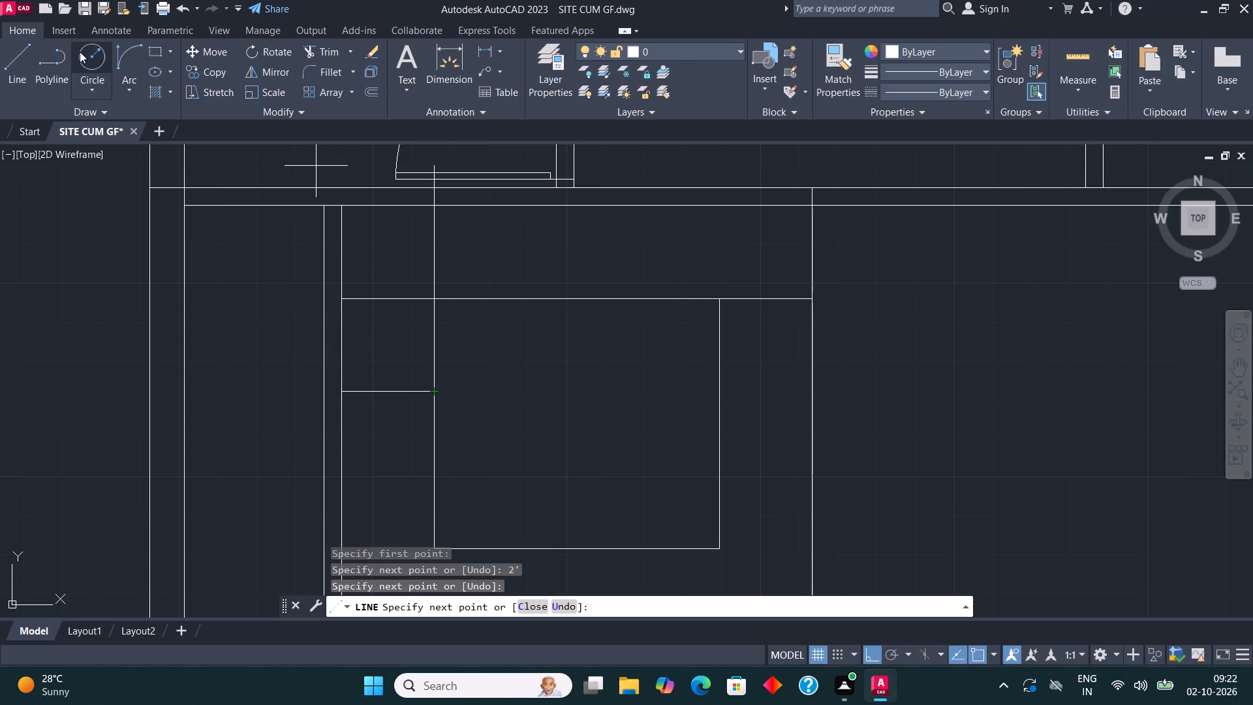
left_click(21, 56)
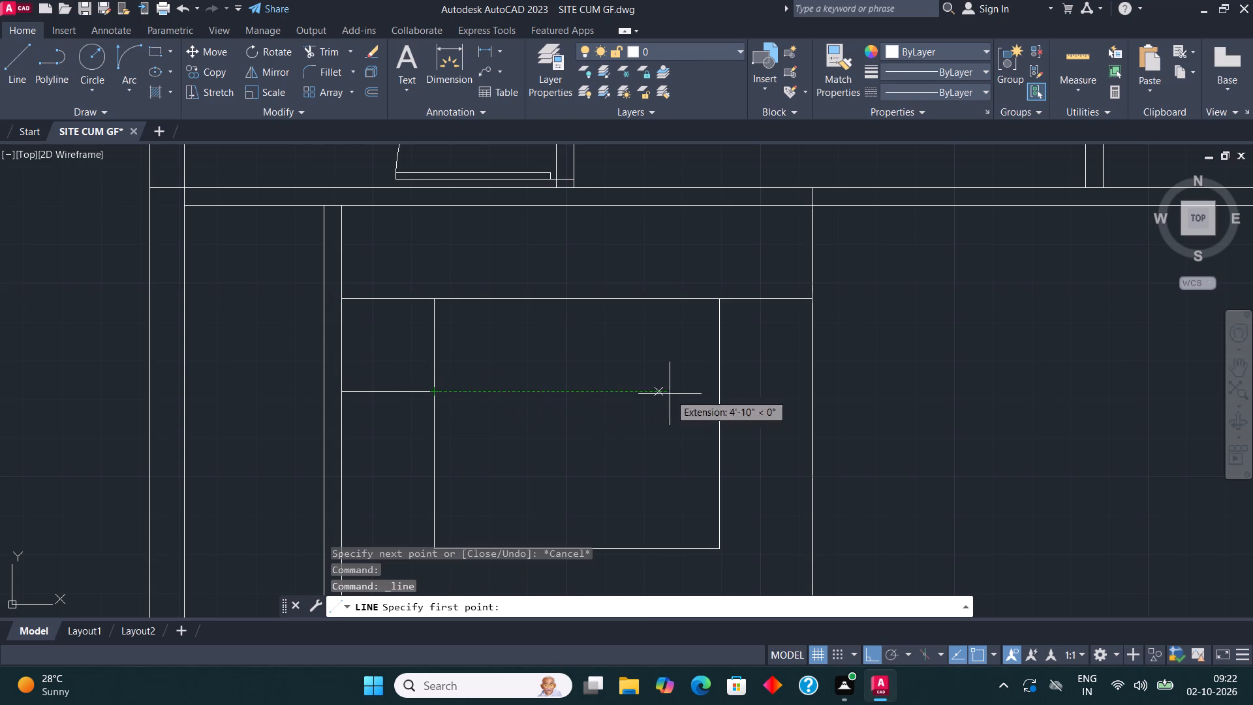
left_click(722, 395)
left_click(814, 394)
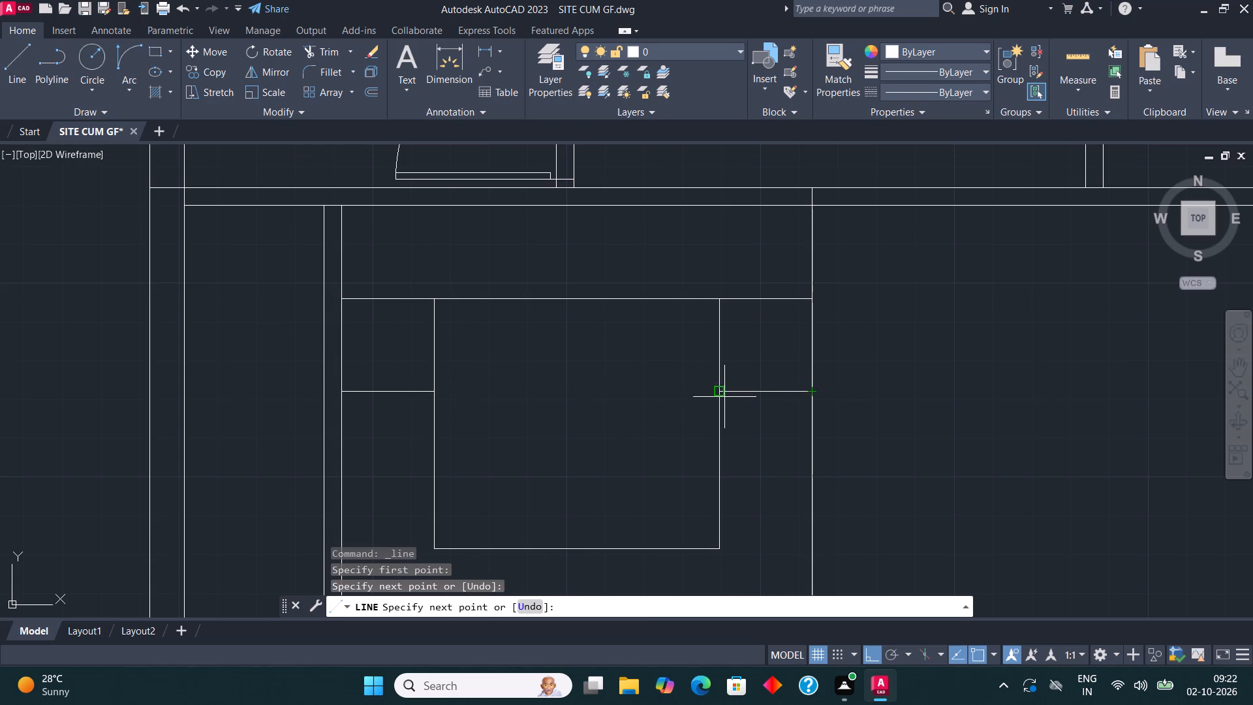
key("Escape")
Draw a start-end-direction arc bulging north across the ends of the west short line.
left_click(124, 89)
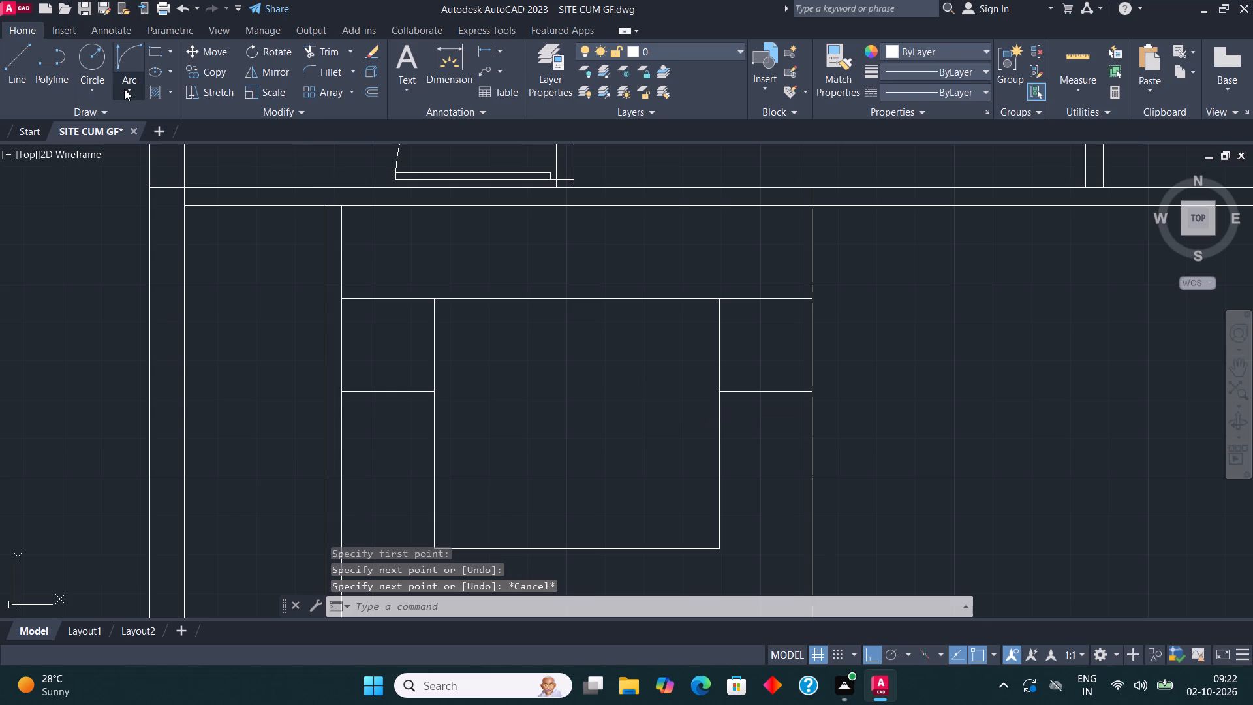
left_click(194, 280)
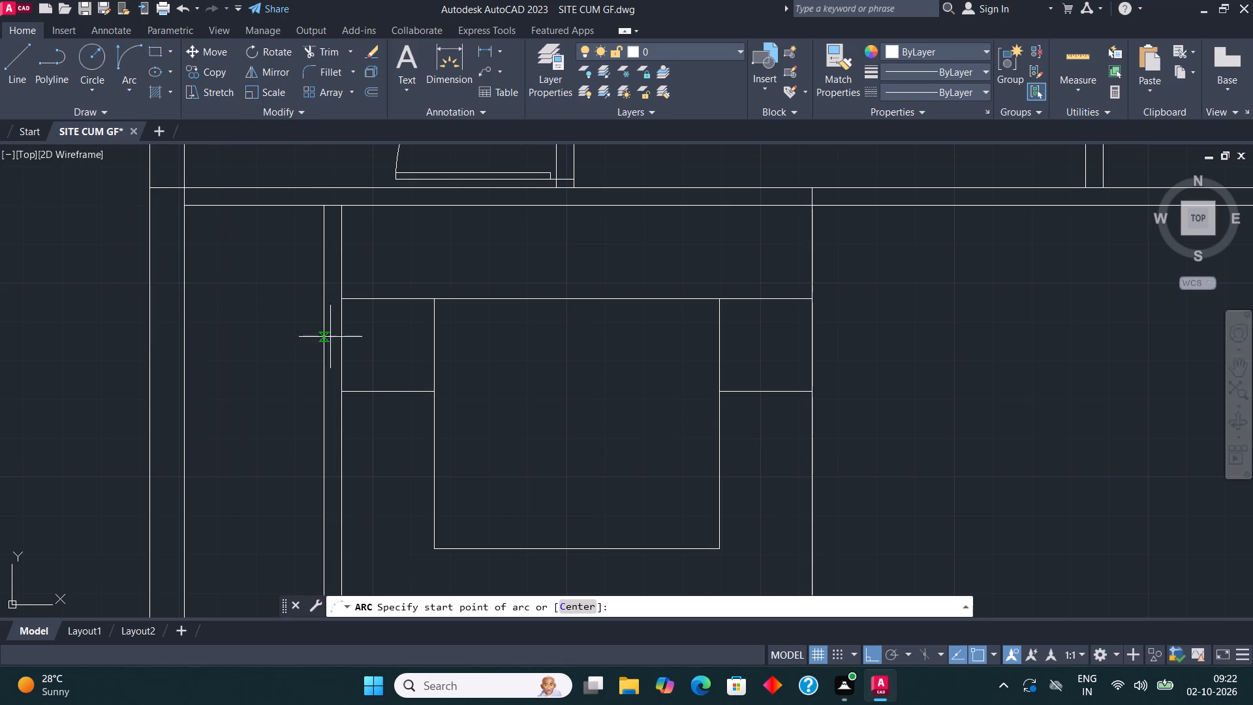
left_click(345, 396)
left_click(433, 391)
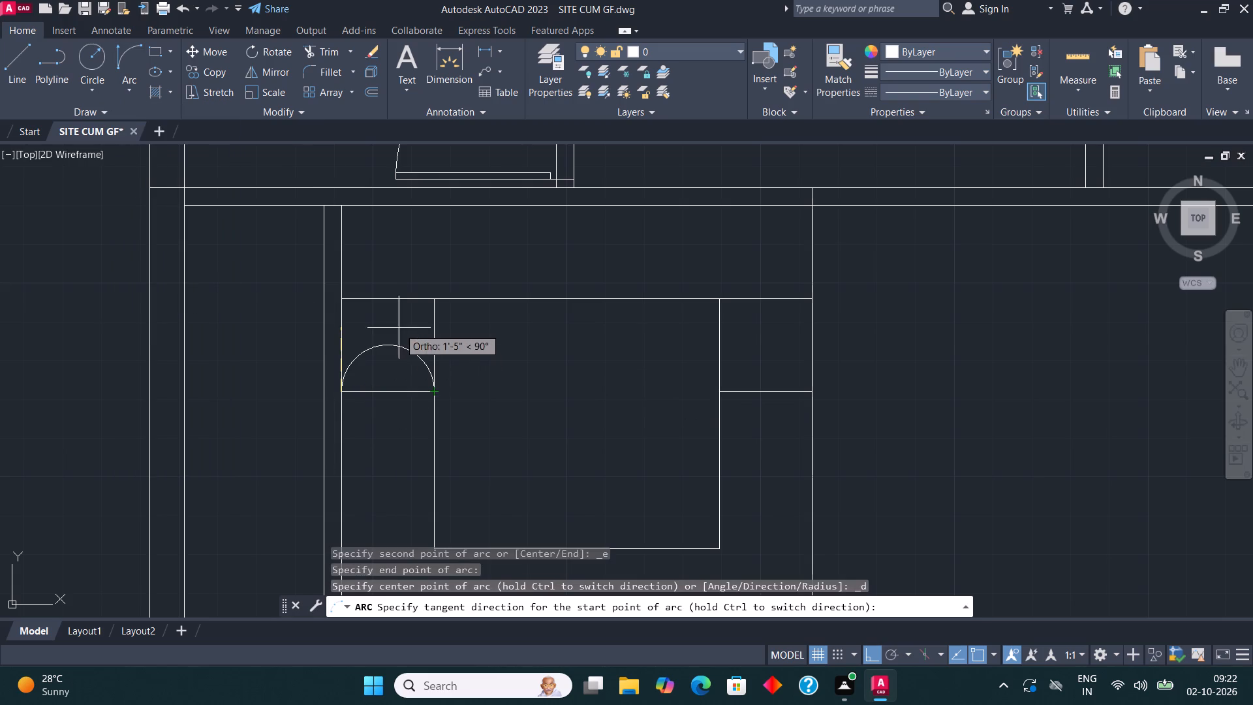
left_click(394, 321)
Copy the arc from the west short line's east end to the divider end of the east short line.
middle_click_drag(558, 399, 433, 327)
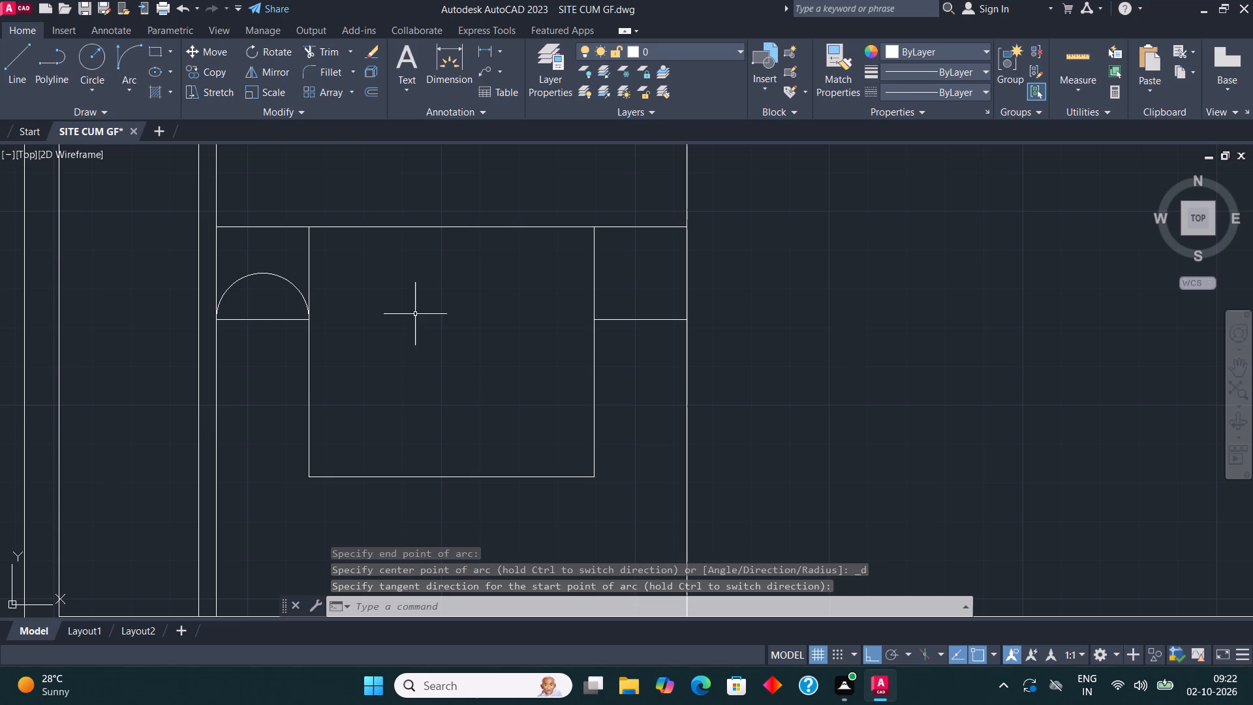
middle_click_drag(395, 315, 396, 328)
left_click(264, 286)
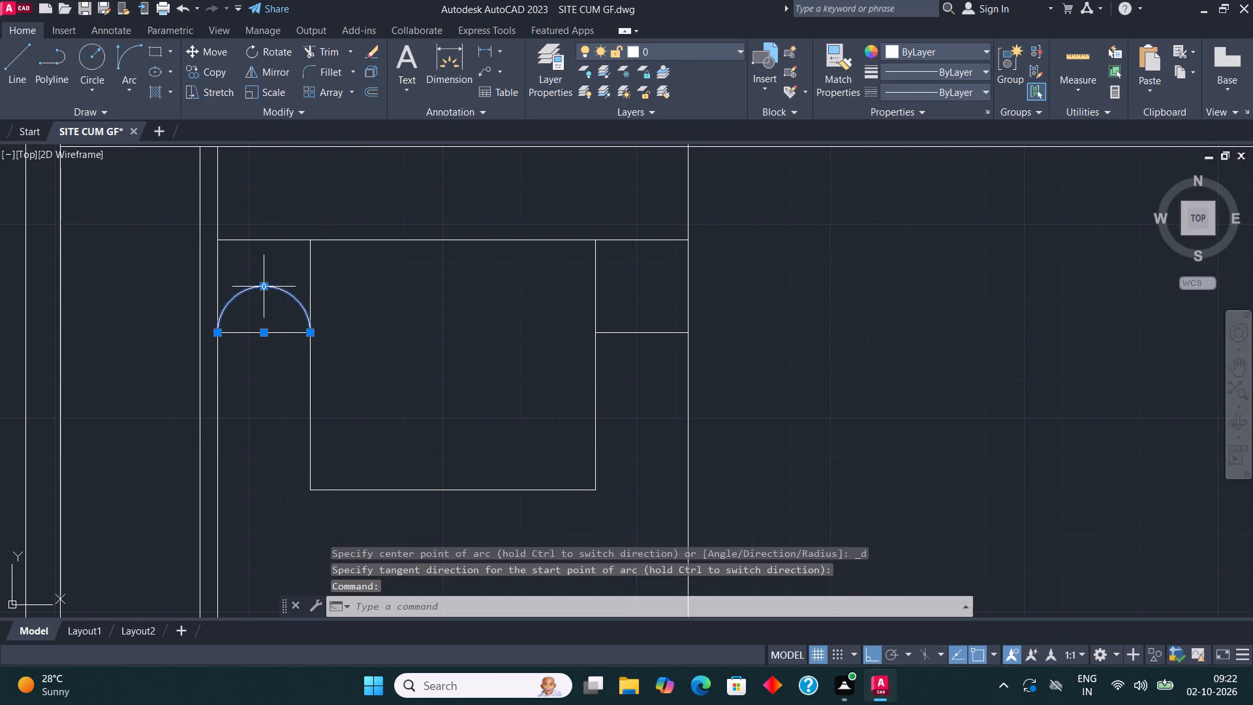
left_click(194, 66)
left_click(307, 334)
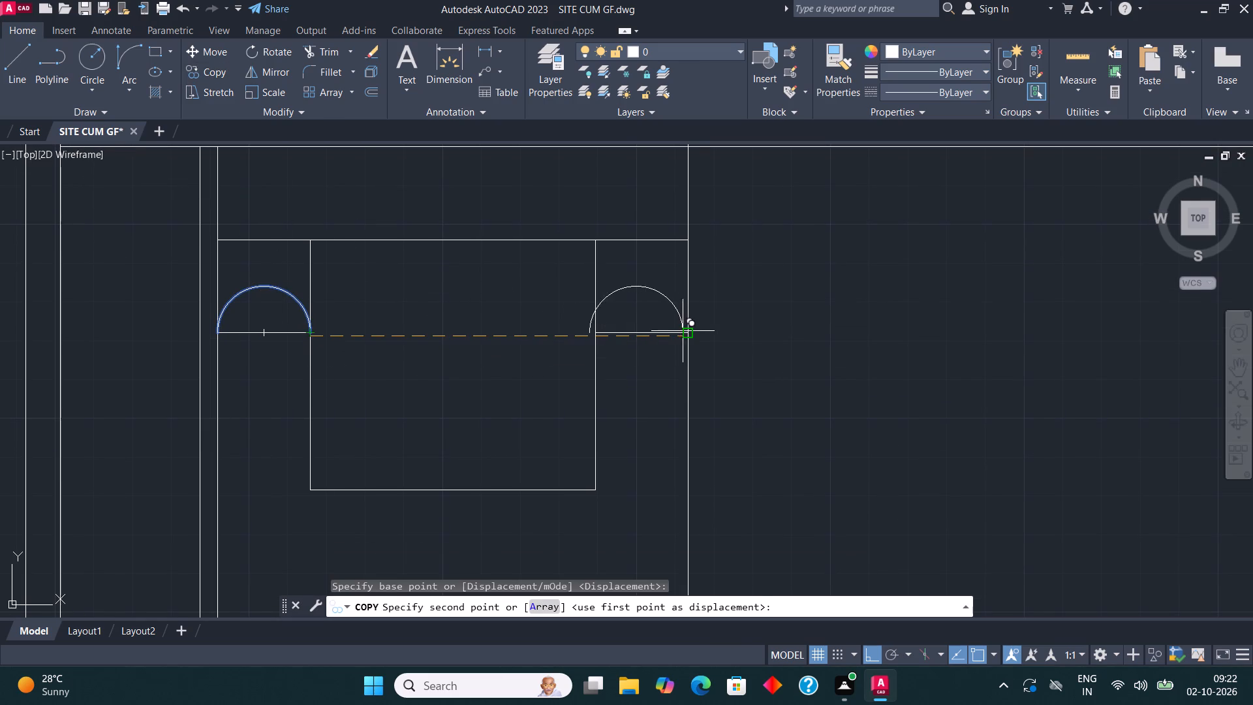
left_click(686, 333)
key("Escape")
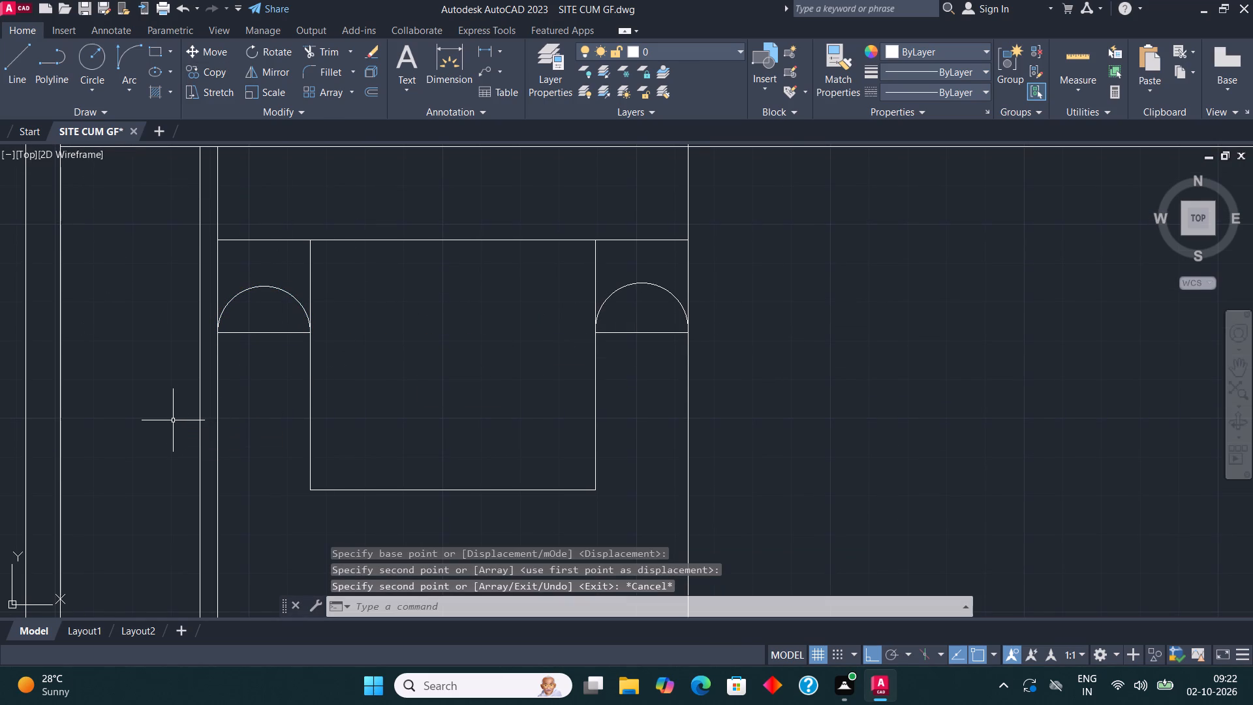
Trim away both short lines beneath the arcs and the parts of the inner vertical lines above the arcs.
left_click(326, 52)
left_click(272, 326)
left_click(263, 384)
left_click(655, 319)
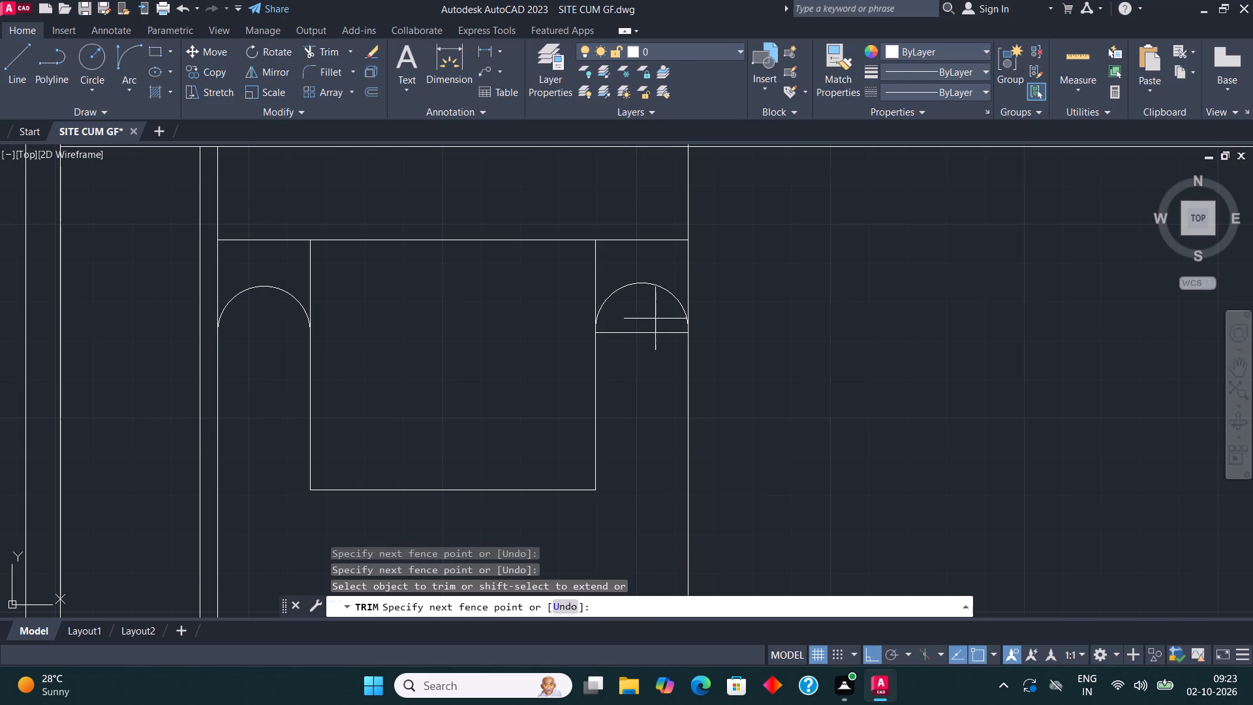
left_click(642, 415)
scroll(619, 383, "down", 1)
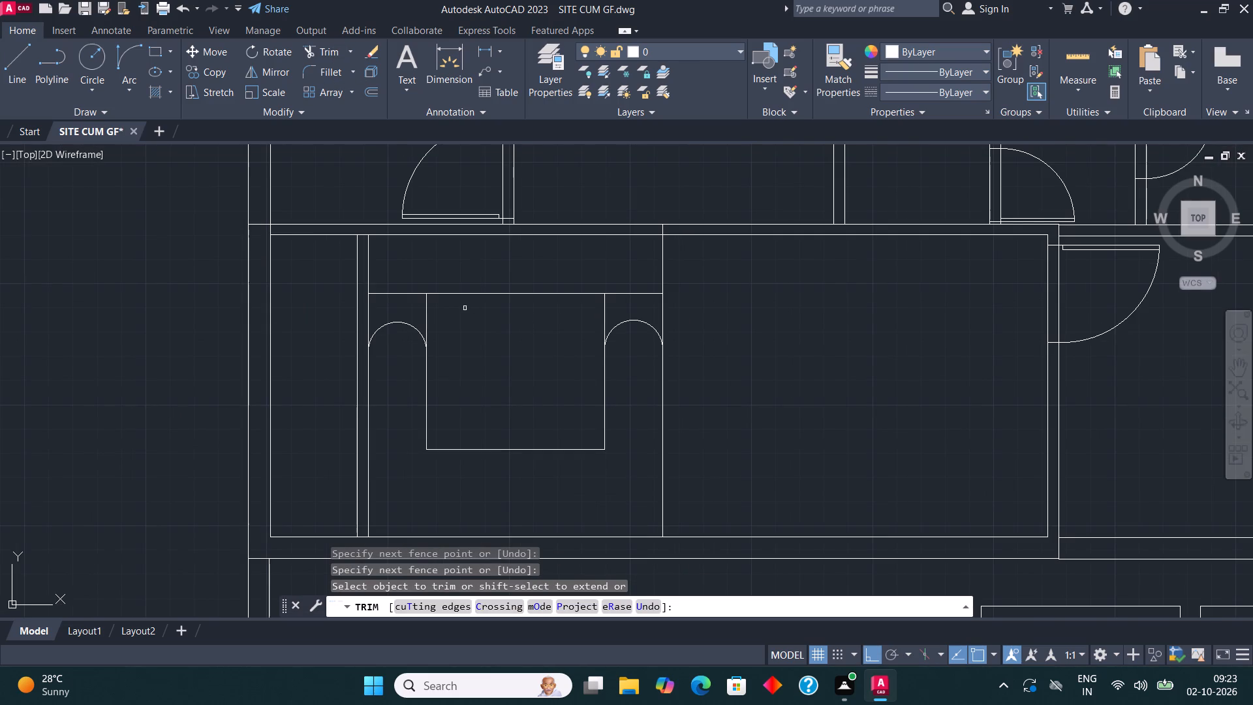
left_click(409, 309)
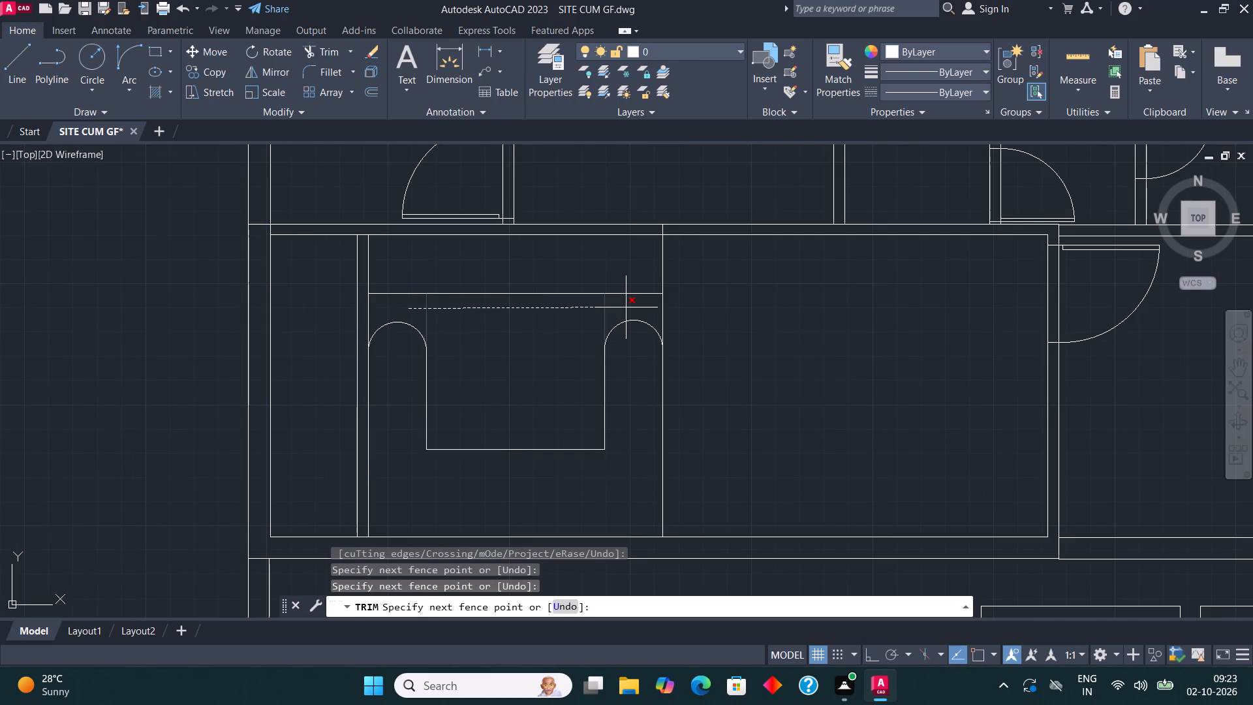
left_click(626, 307)
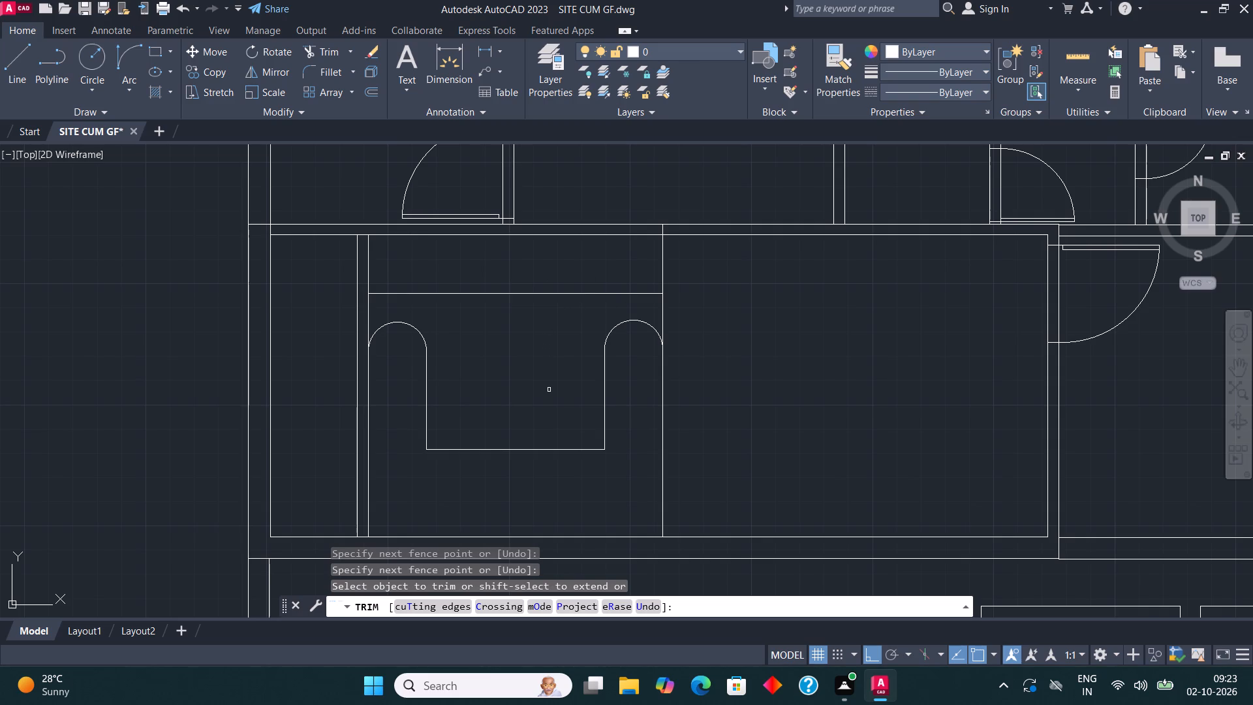
key("Escape")
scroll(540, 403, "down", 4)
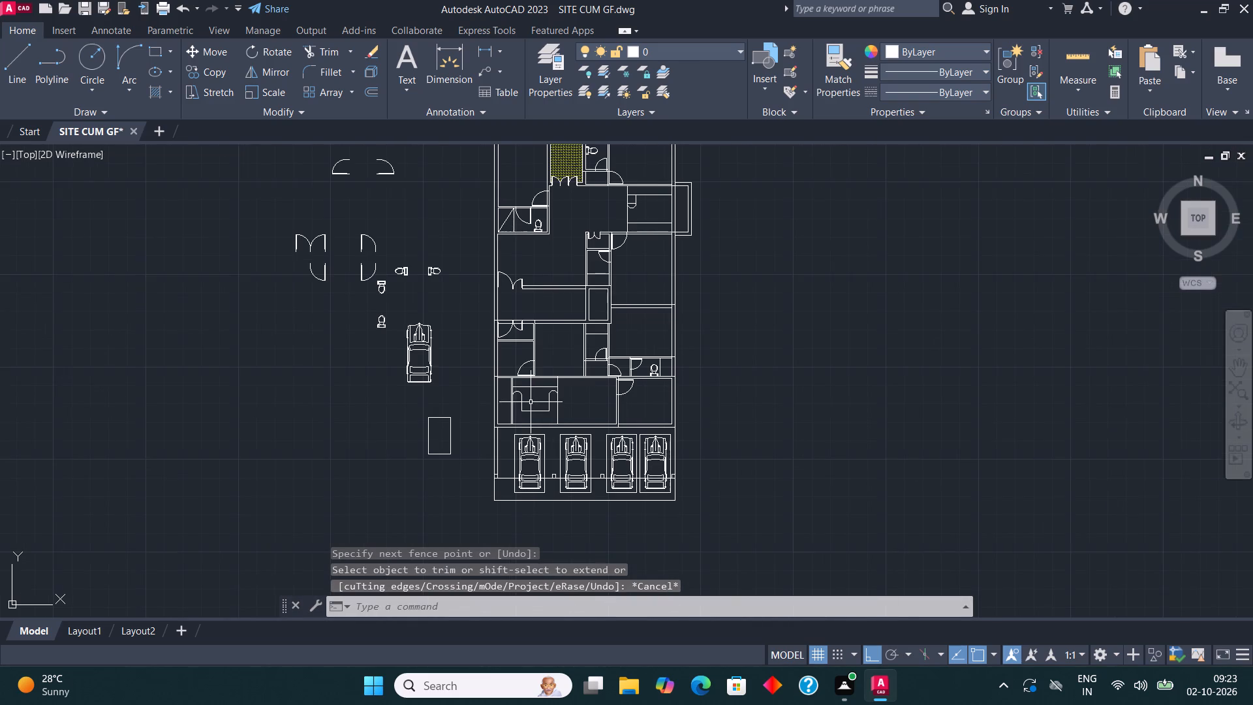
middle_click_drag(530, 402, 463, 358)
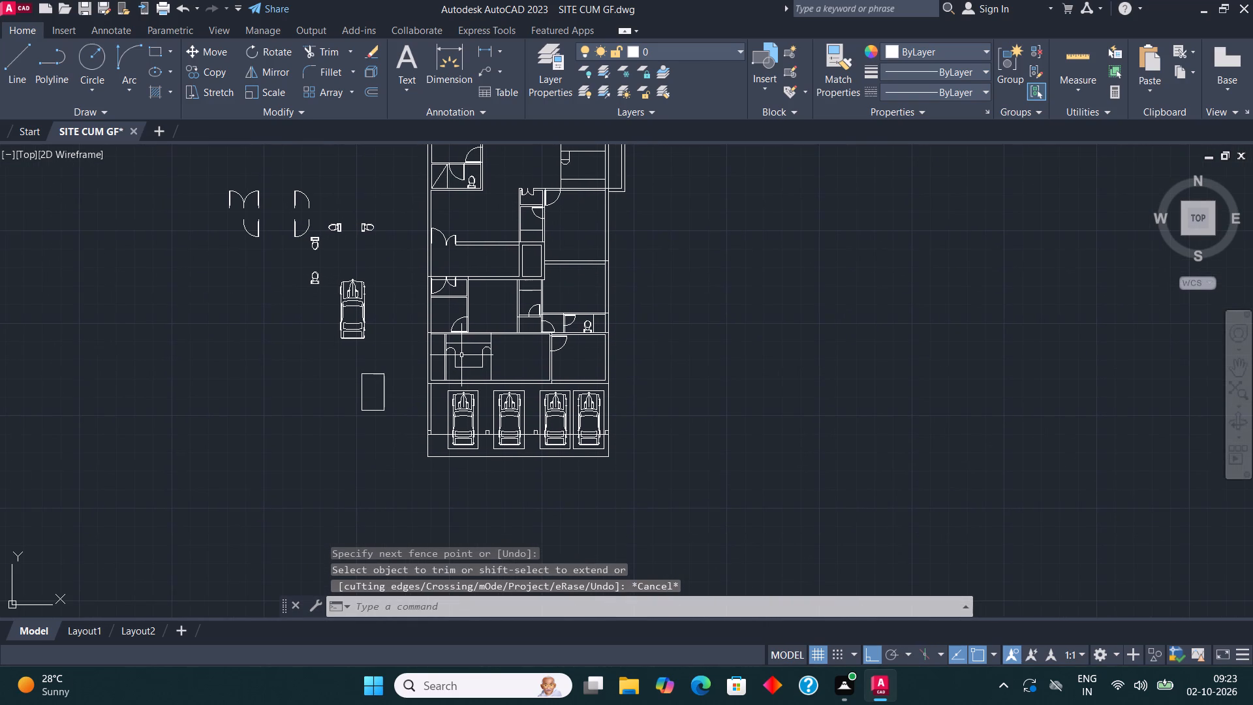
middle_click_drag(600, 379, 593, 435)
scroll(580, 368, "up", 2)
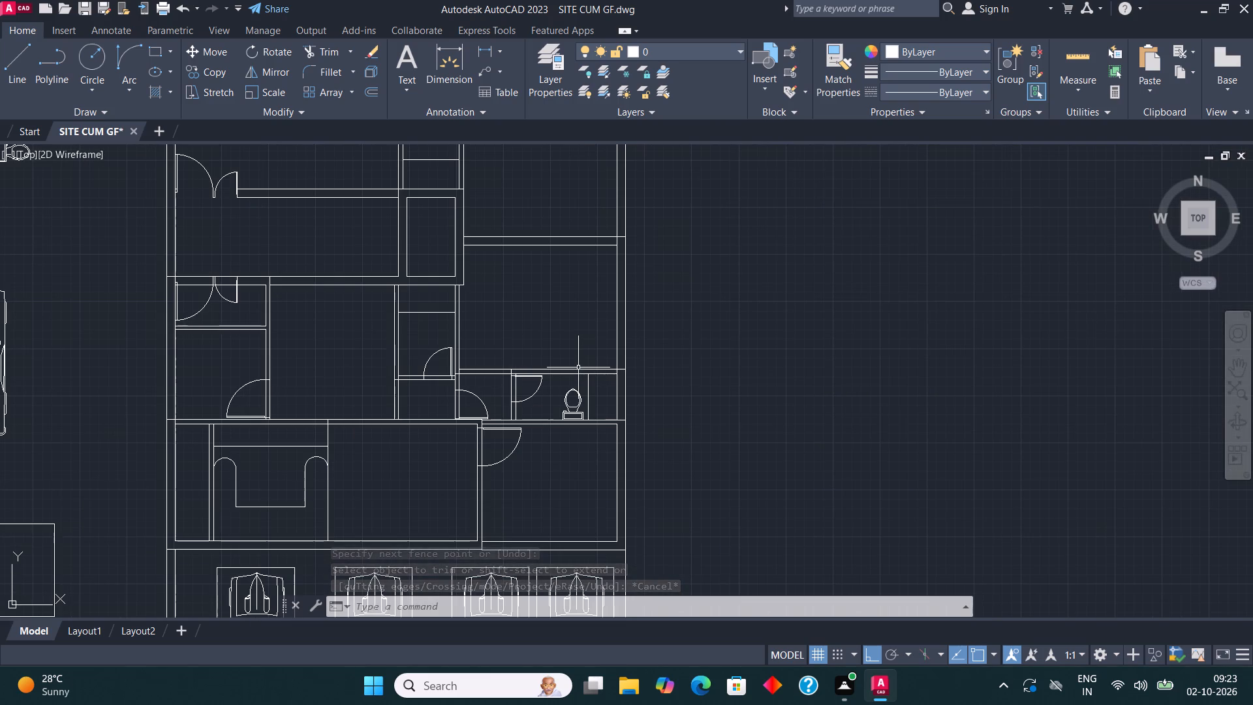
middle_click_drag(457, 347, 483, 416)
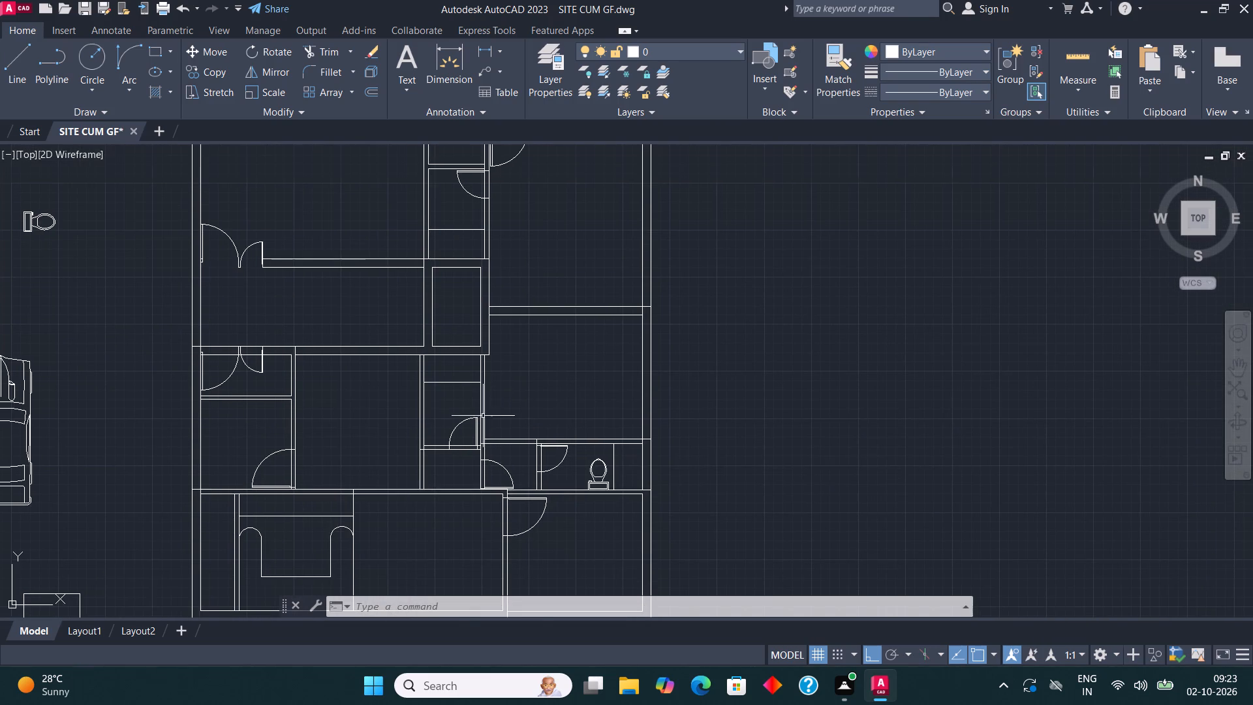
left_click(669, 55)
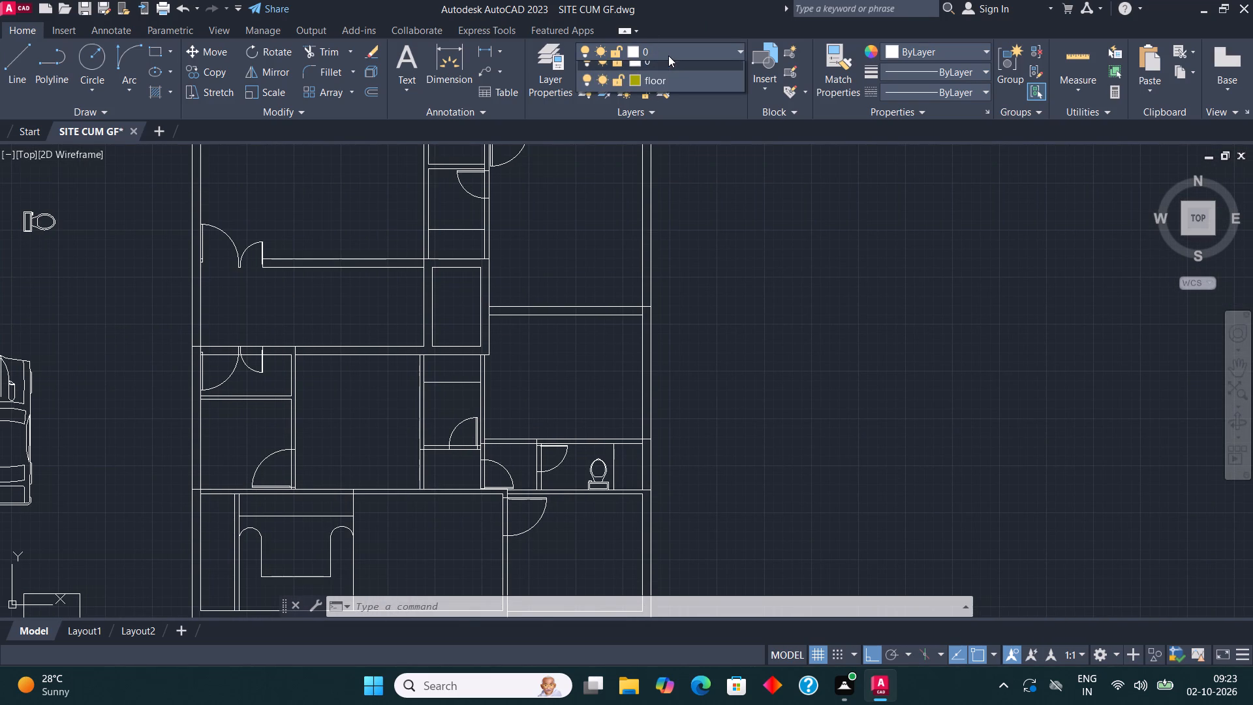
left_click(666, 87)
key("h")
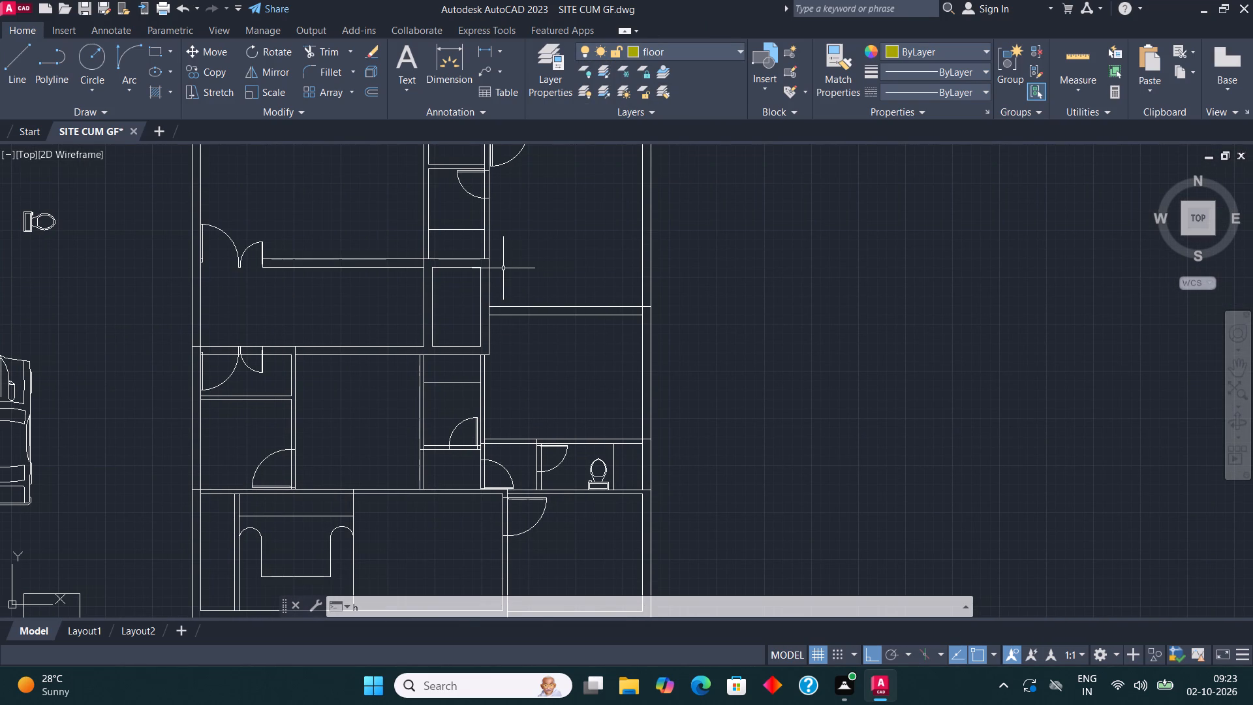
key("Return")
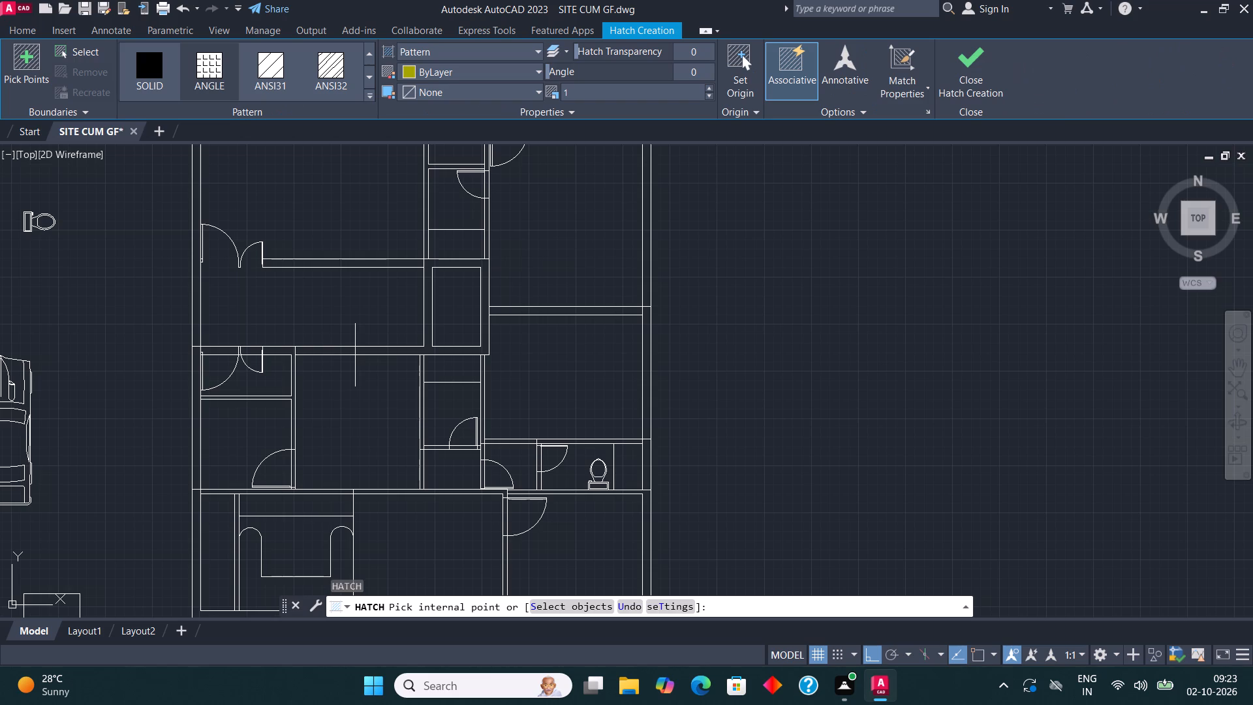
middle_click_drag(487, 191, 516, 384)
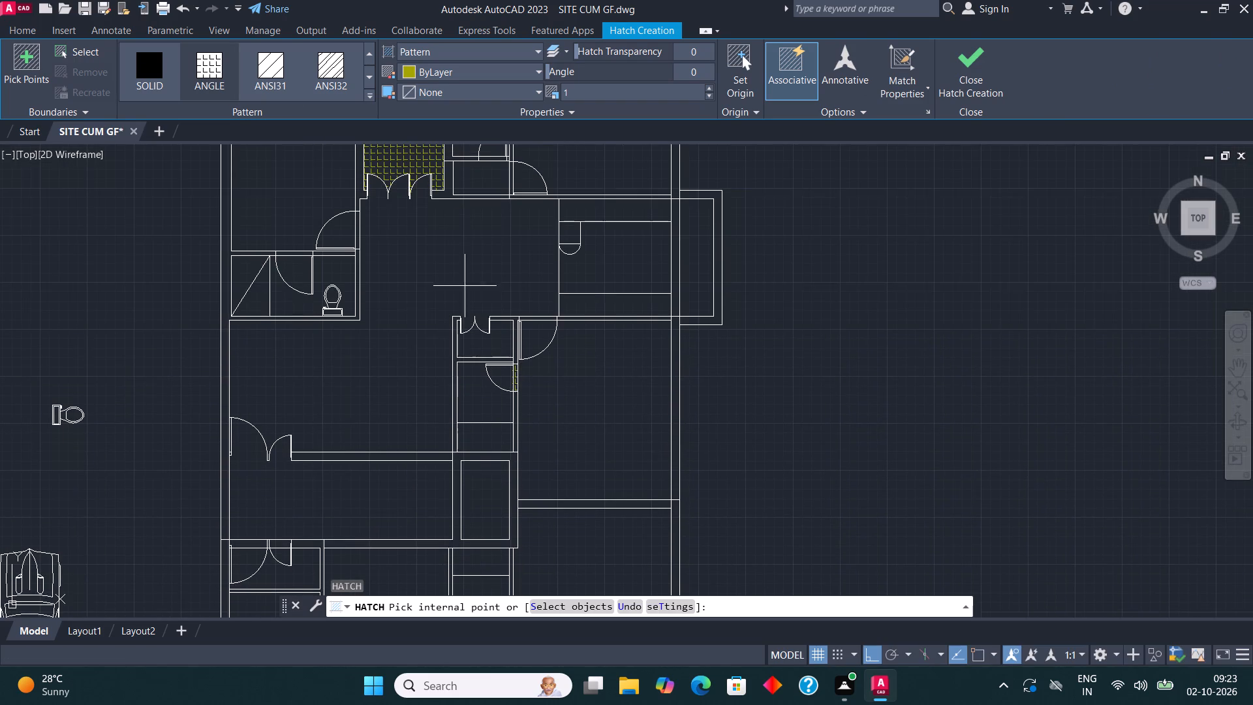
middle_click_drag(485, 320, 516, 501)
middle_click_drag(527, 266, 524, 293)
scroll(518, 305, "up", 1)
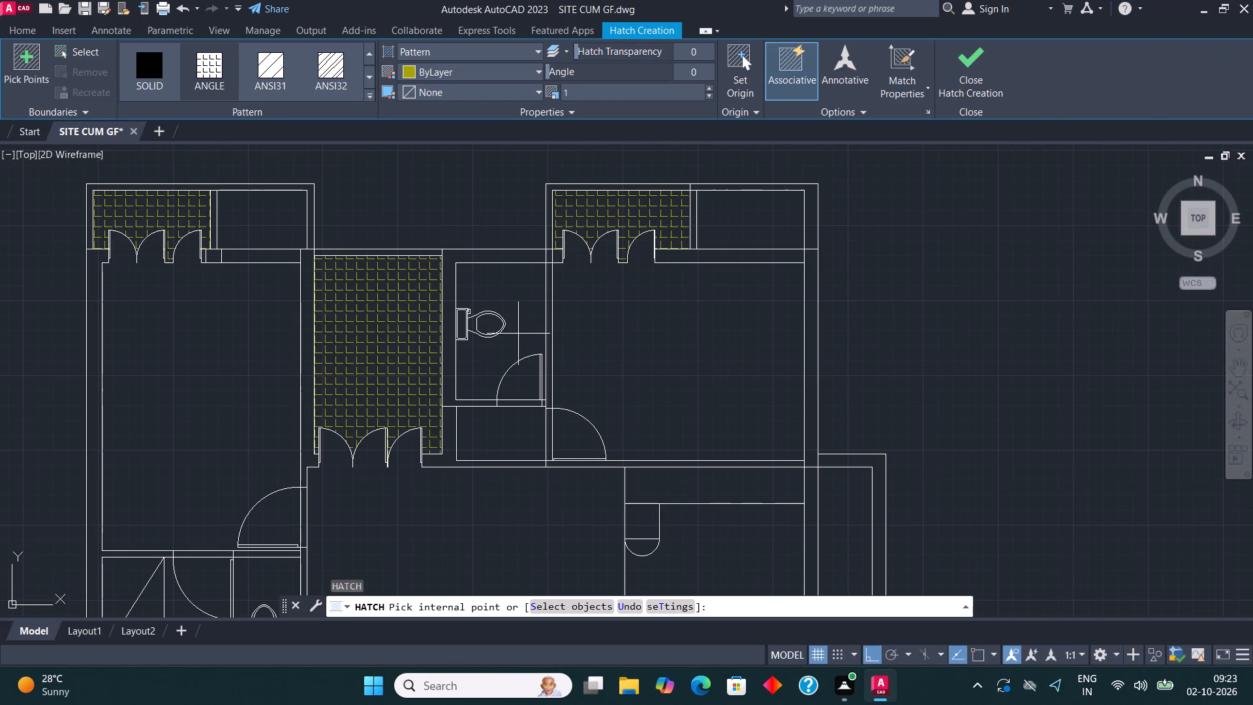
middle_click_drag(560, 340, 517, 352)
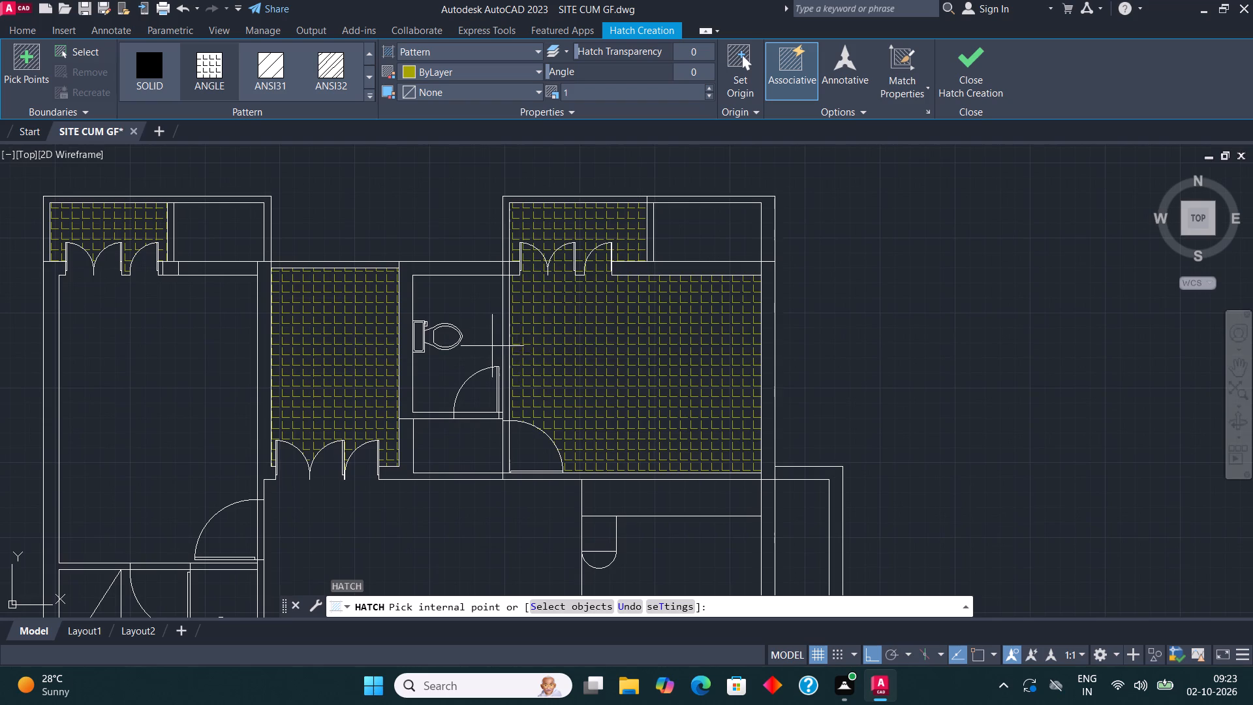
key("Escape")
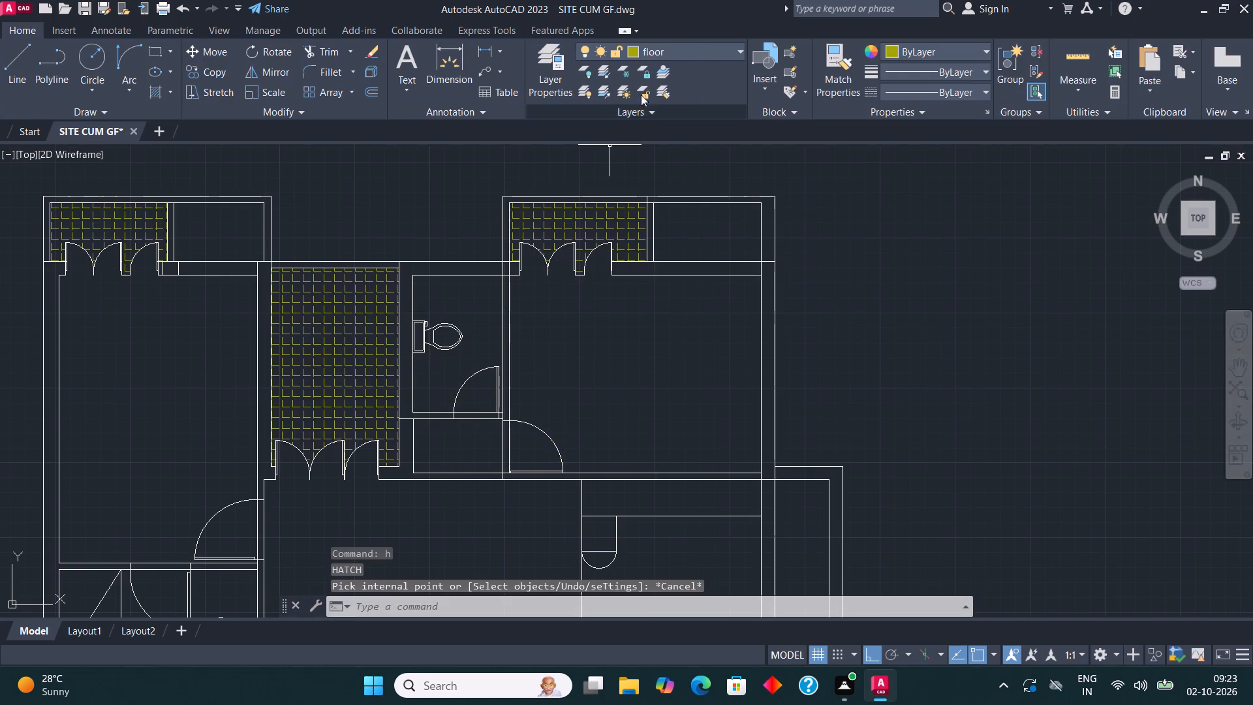
On layer 0, draw the north bathroom's shower area with a horizontal line north of the toilet and a diagonal to the northwest corner.
left_click(650, 52)
left_click(662, 72)
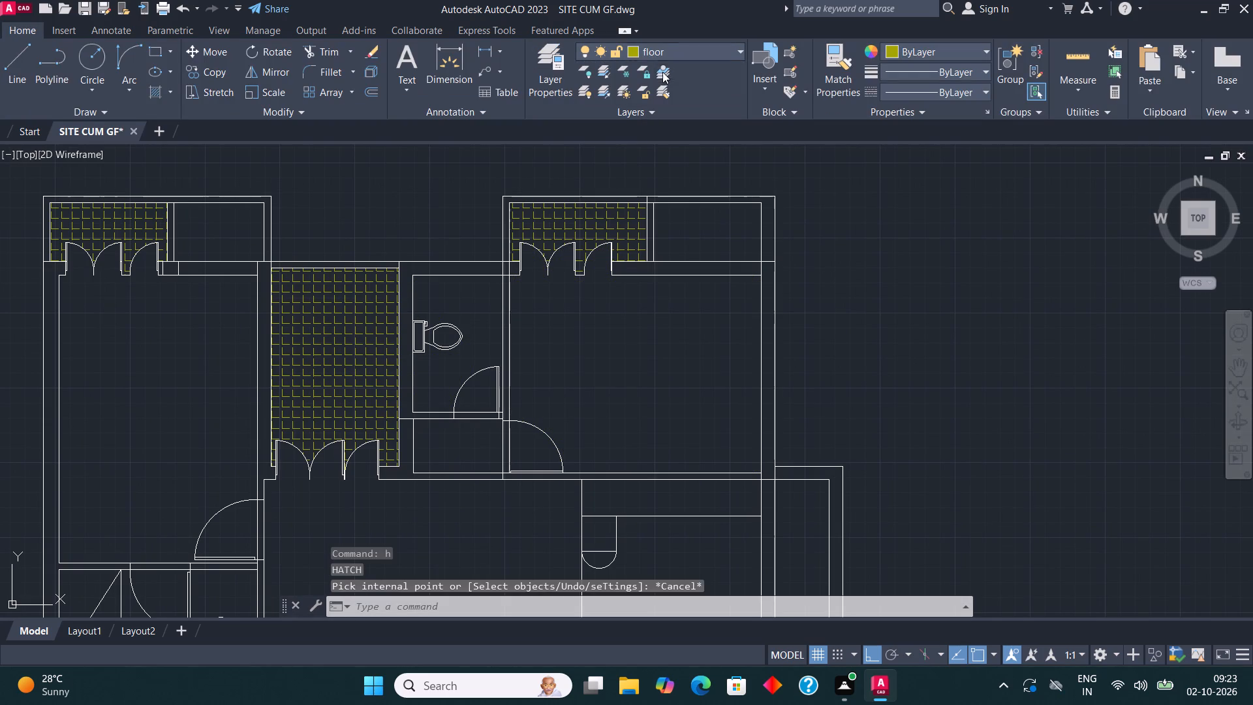
middle_click_drag(540, 253, 523, 275)
scroll(381, 337, "up", 1)
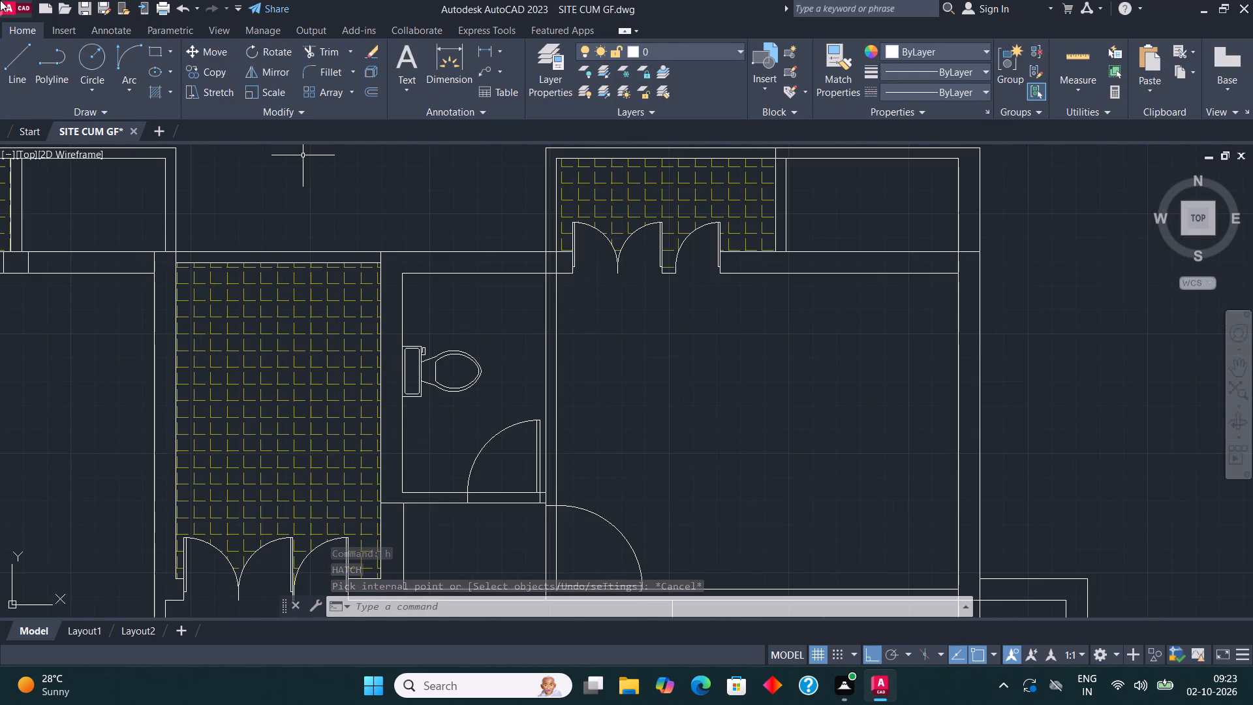
left_click(13, 60)
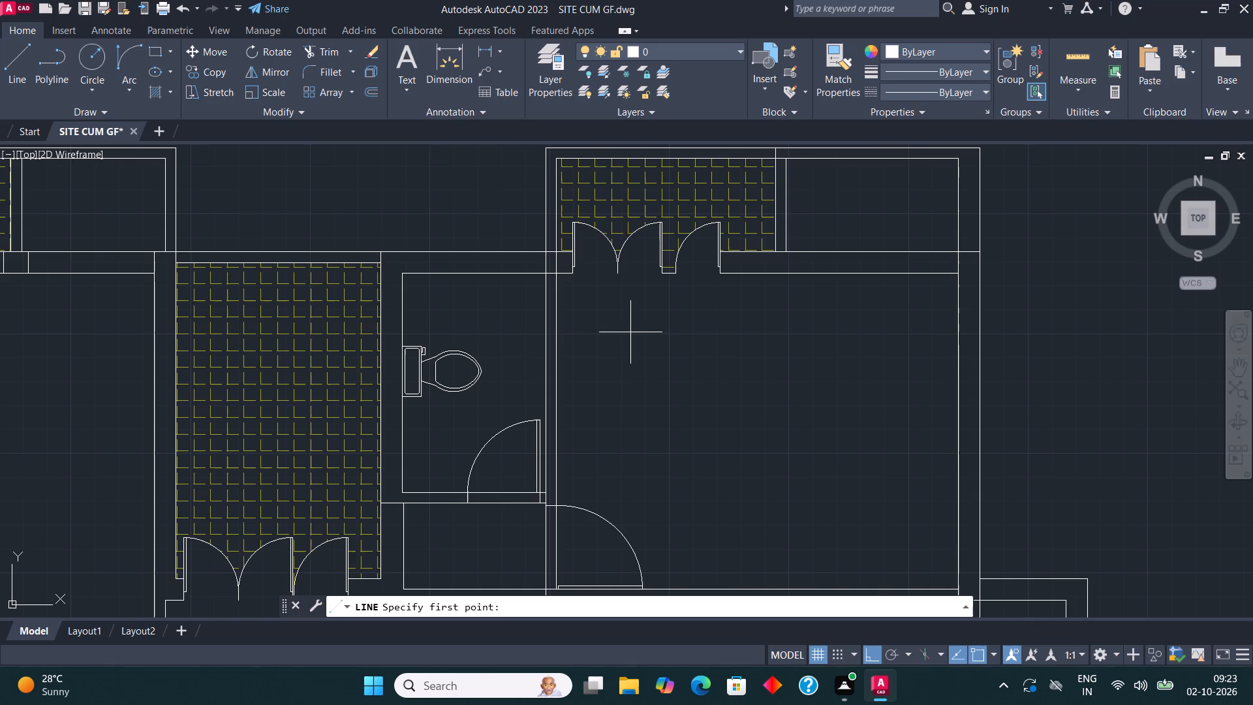
left_click(403, 335)
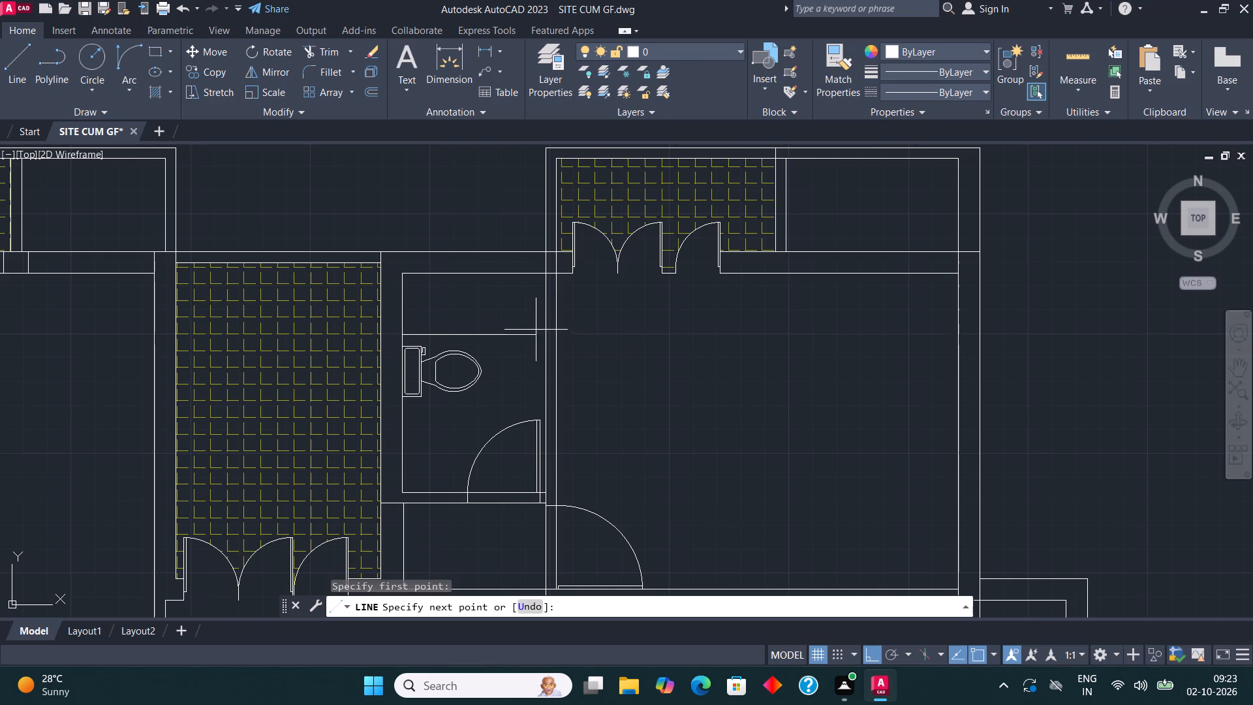
left_click(542, 333)
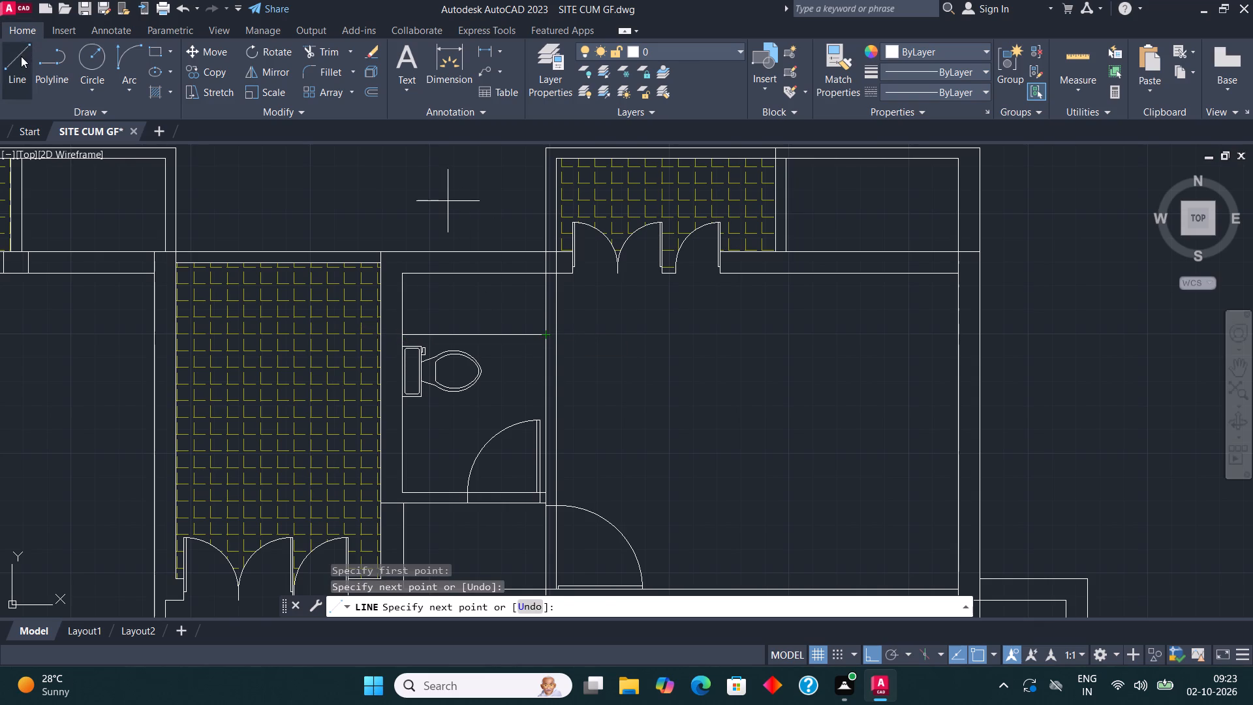
left_click(21, 56)
left_click(544, 333)
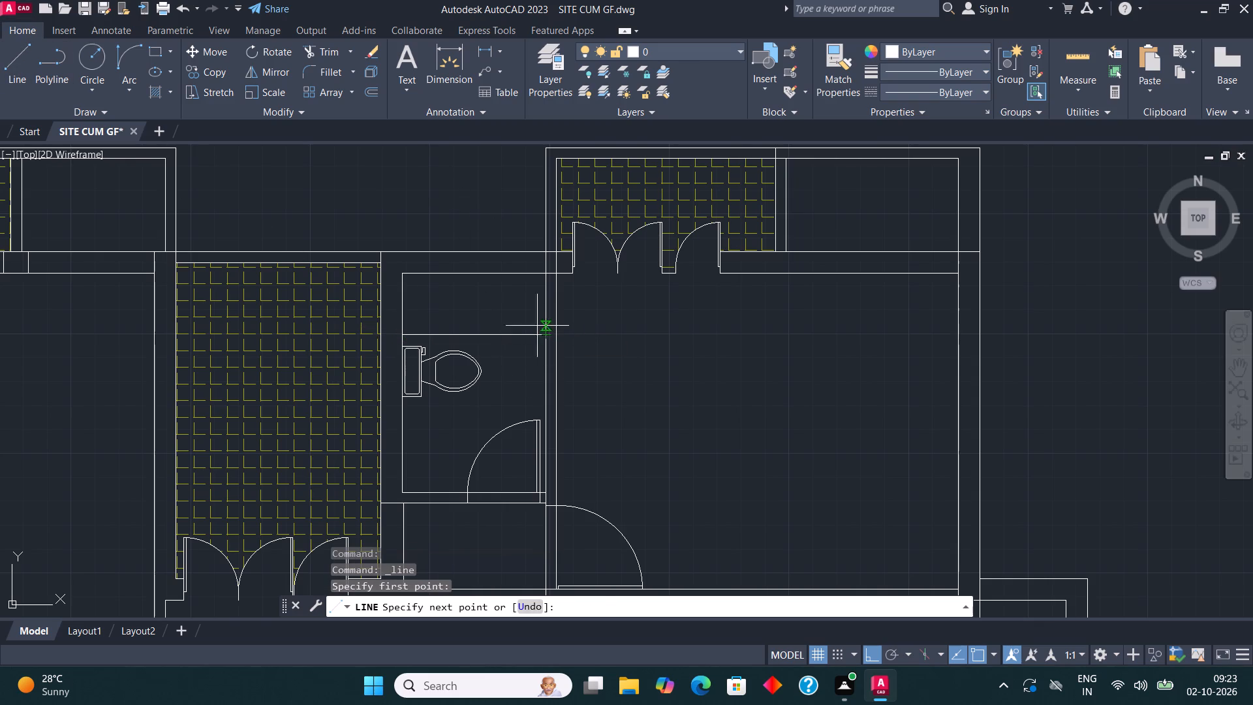
left_click(400, 276)
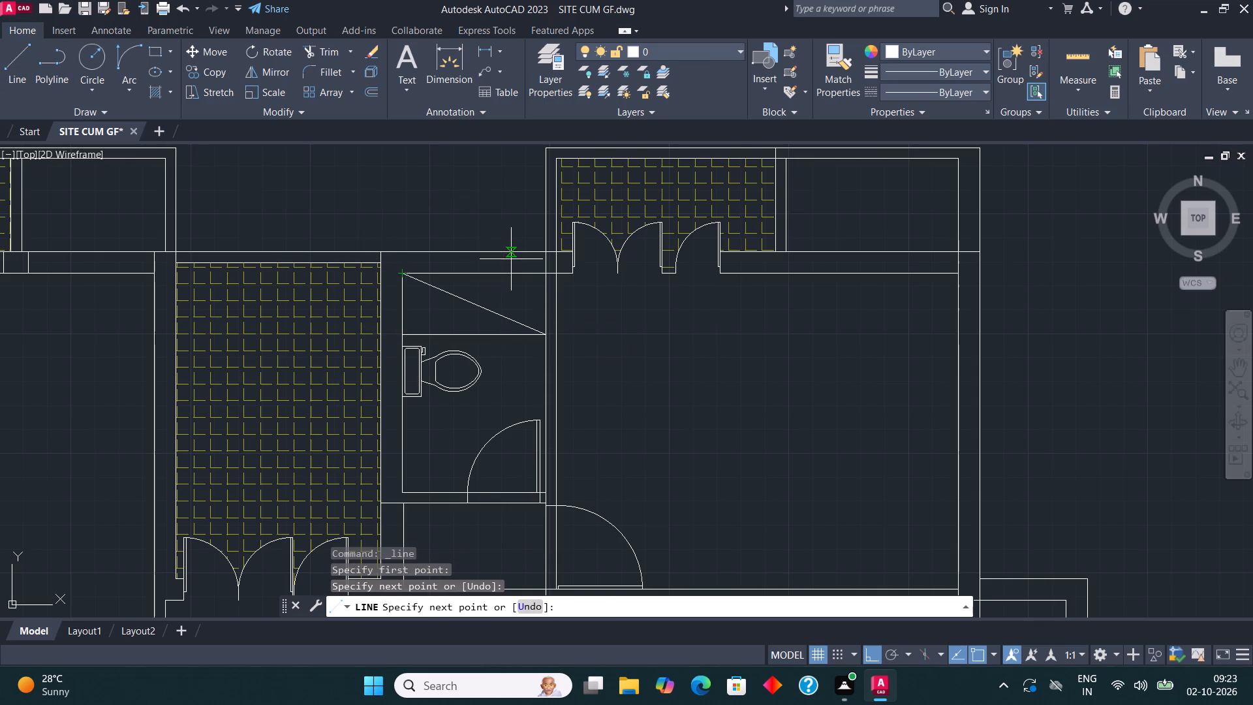
key("Escape")
On the floor layer, hatch the north bathroom outside the shower, the east room between its counters, and the west bathroom around the toilet.
left_click(694, 52)
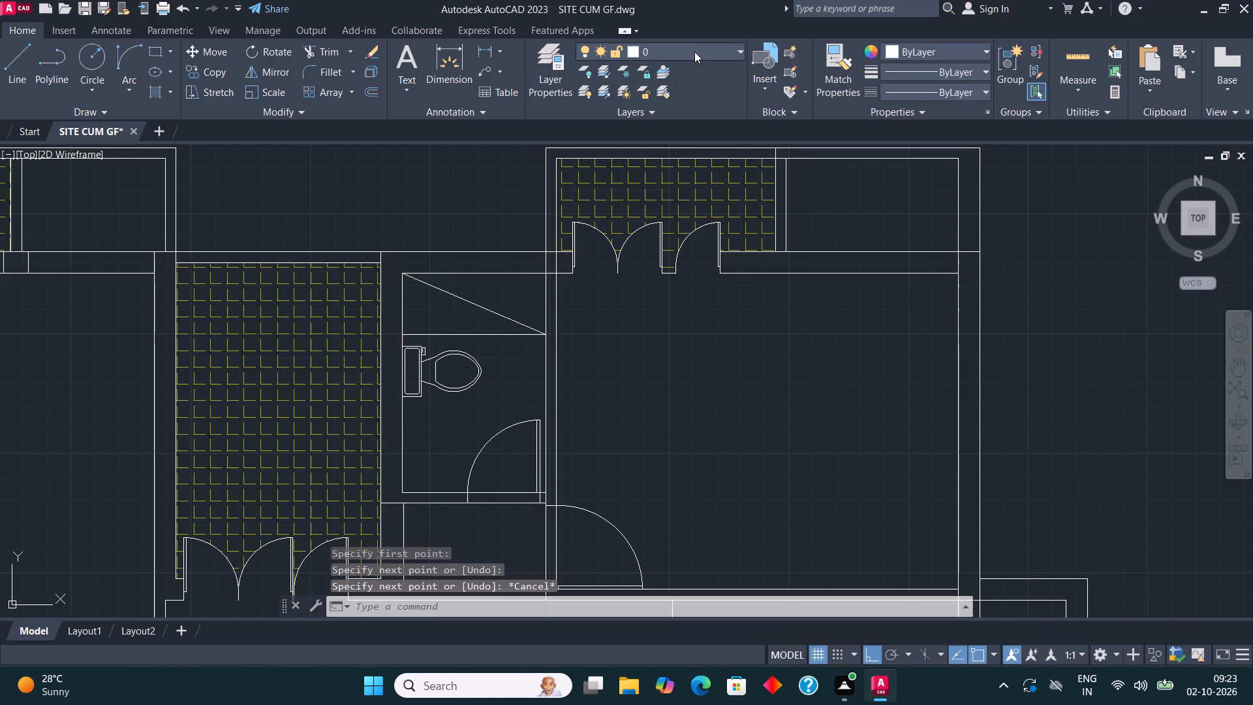
left_click(658, 92)
key("h")
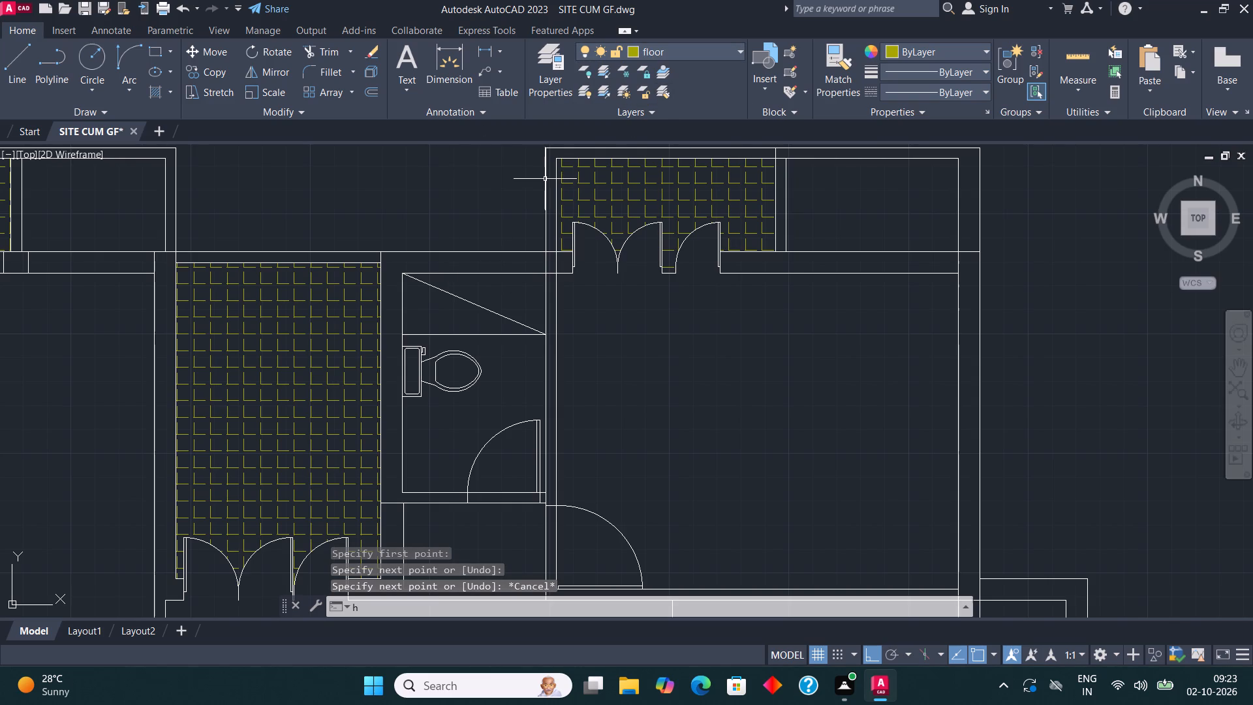
key("Return")
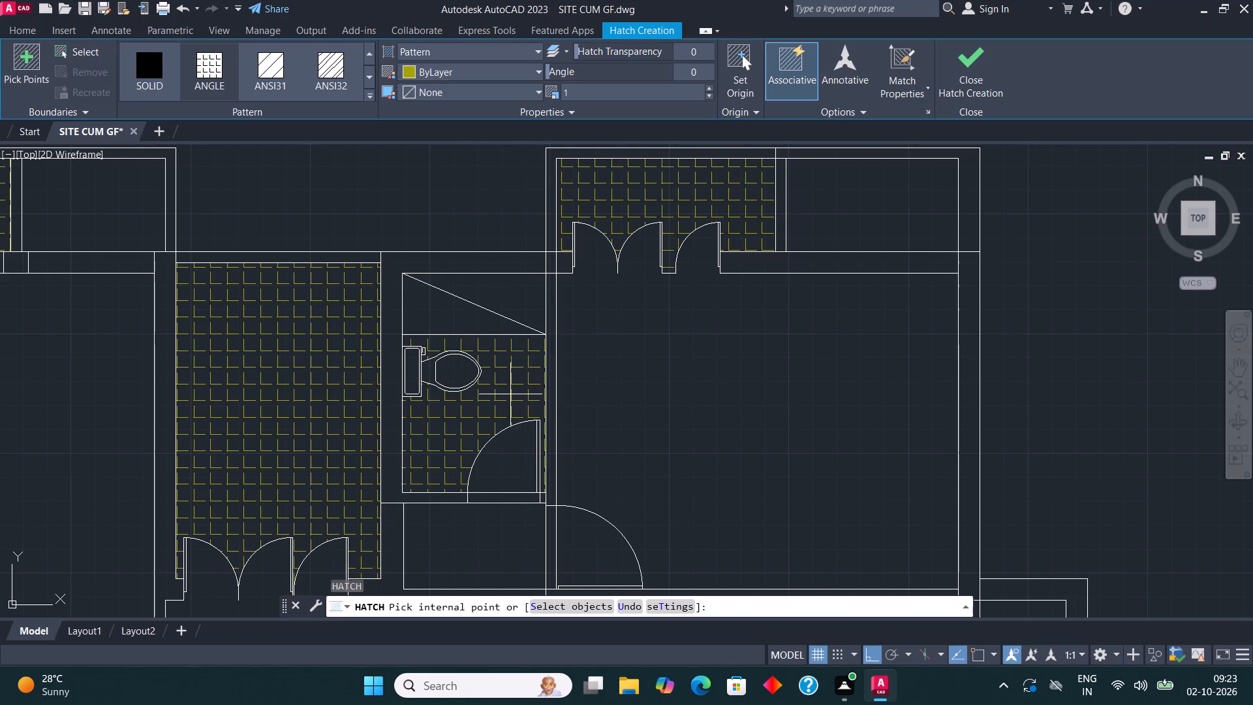
left_click(510, 394)
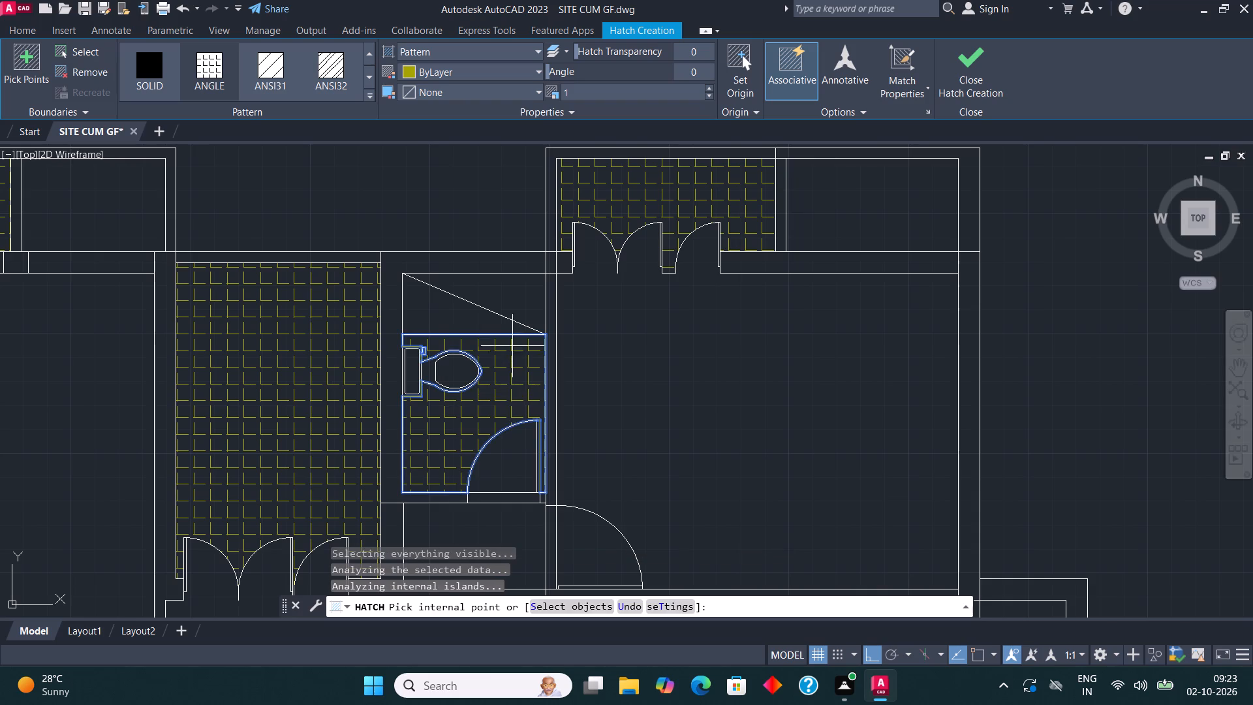
scroll(496, 266, "down", 1)
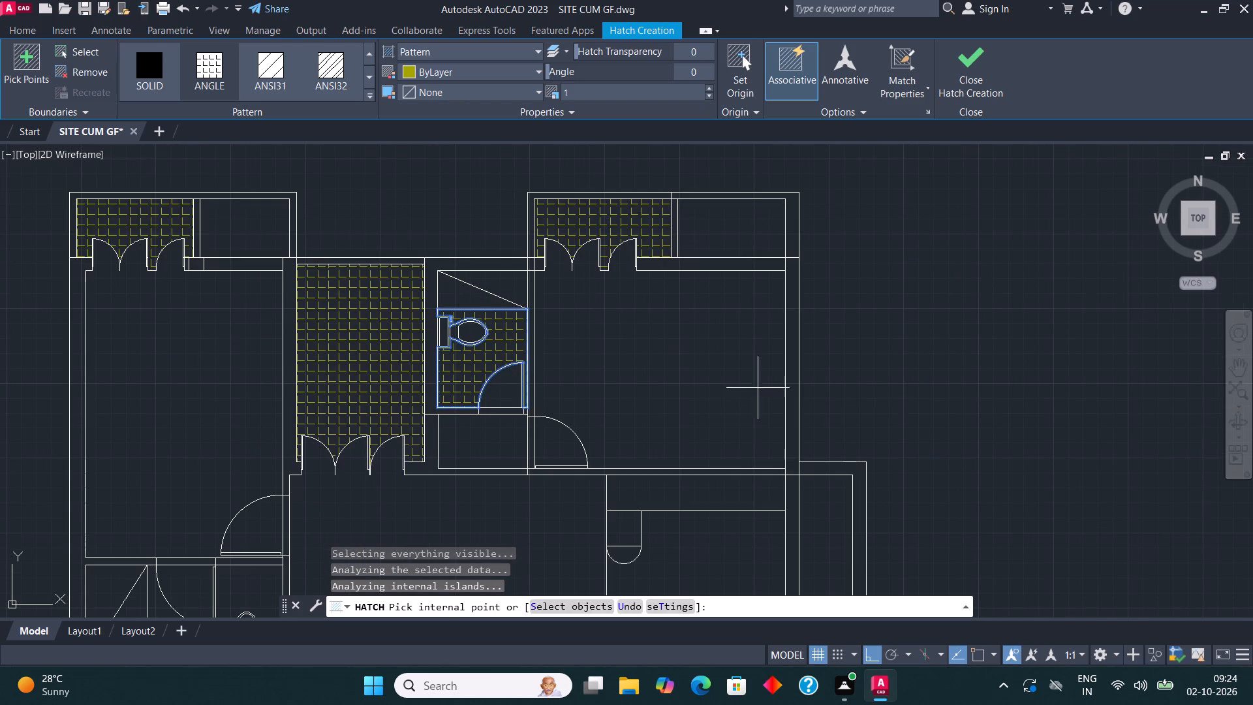
left_click(692, 532)
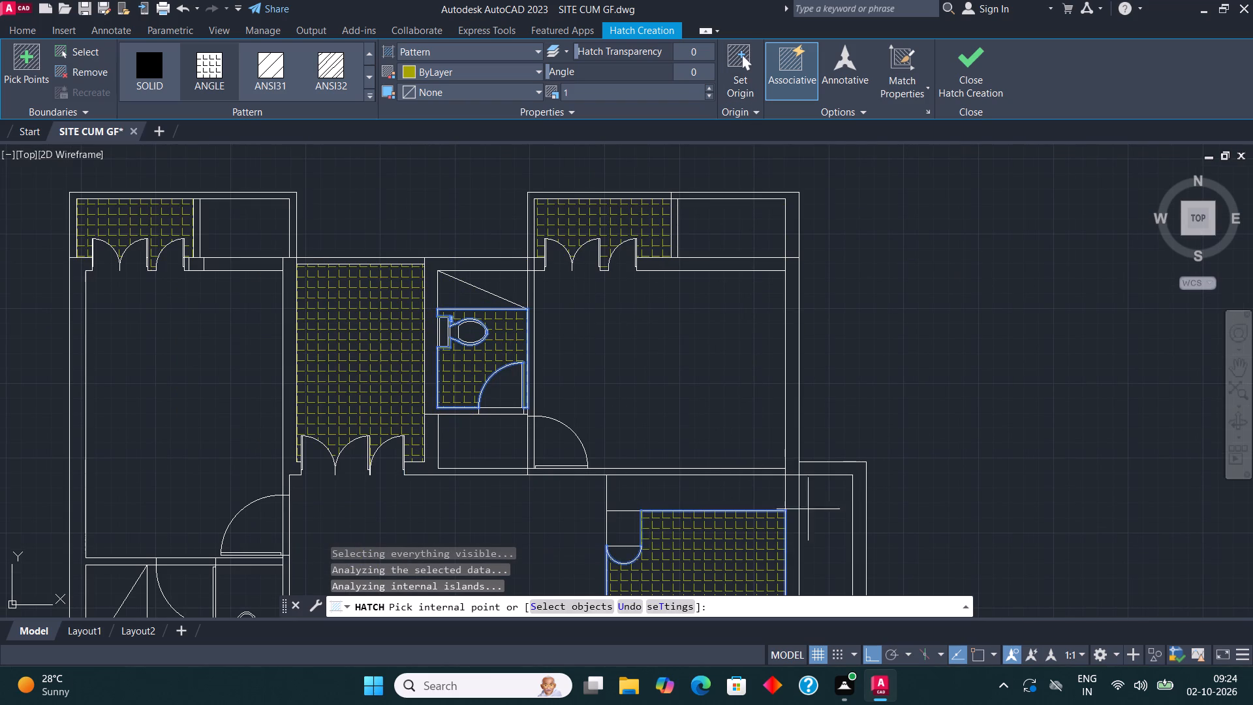
middle_click_drag(861, 465, 832, 249)
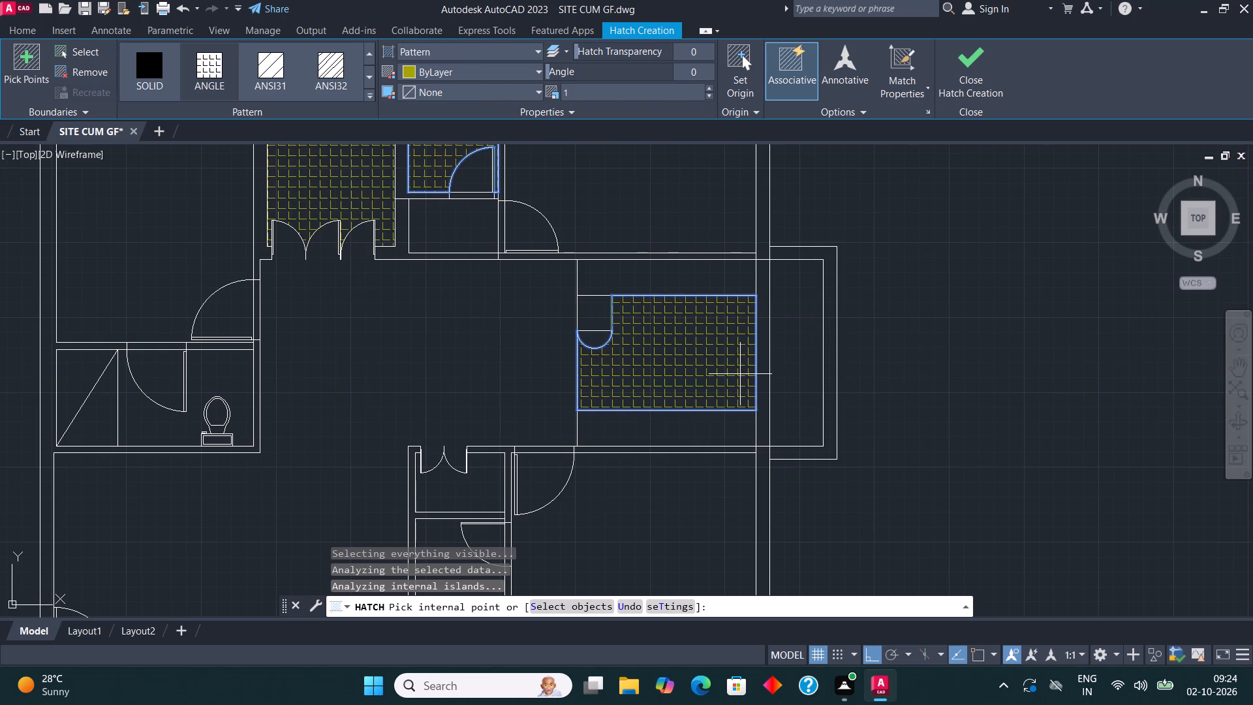
left_click(178, 420)
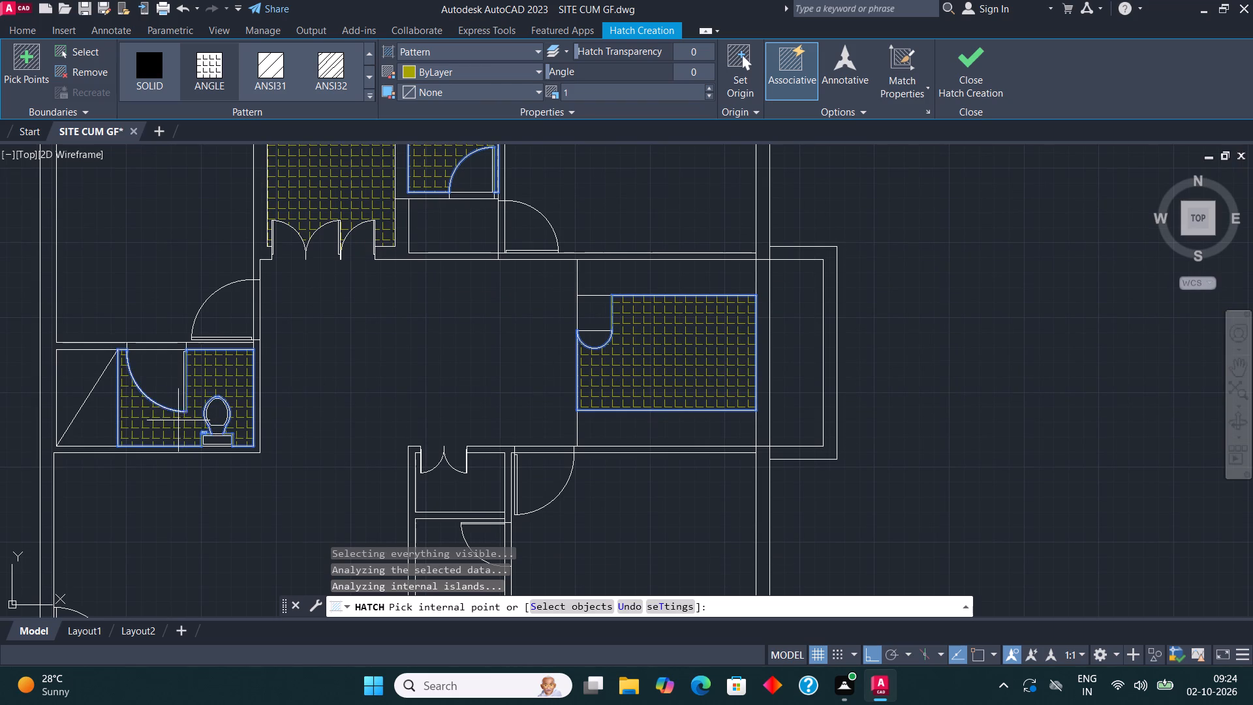
Add the main floor areas of the two small central bathrooms and the southeast toilet room to the hatch.
middle_click_drag(548, 406, 565, 241)
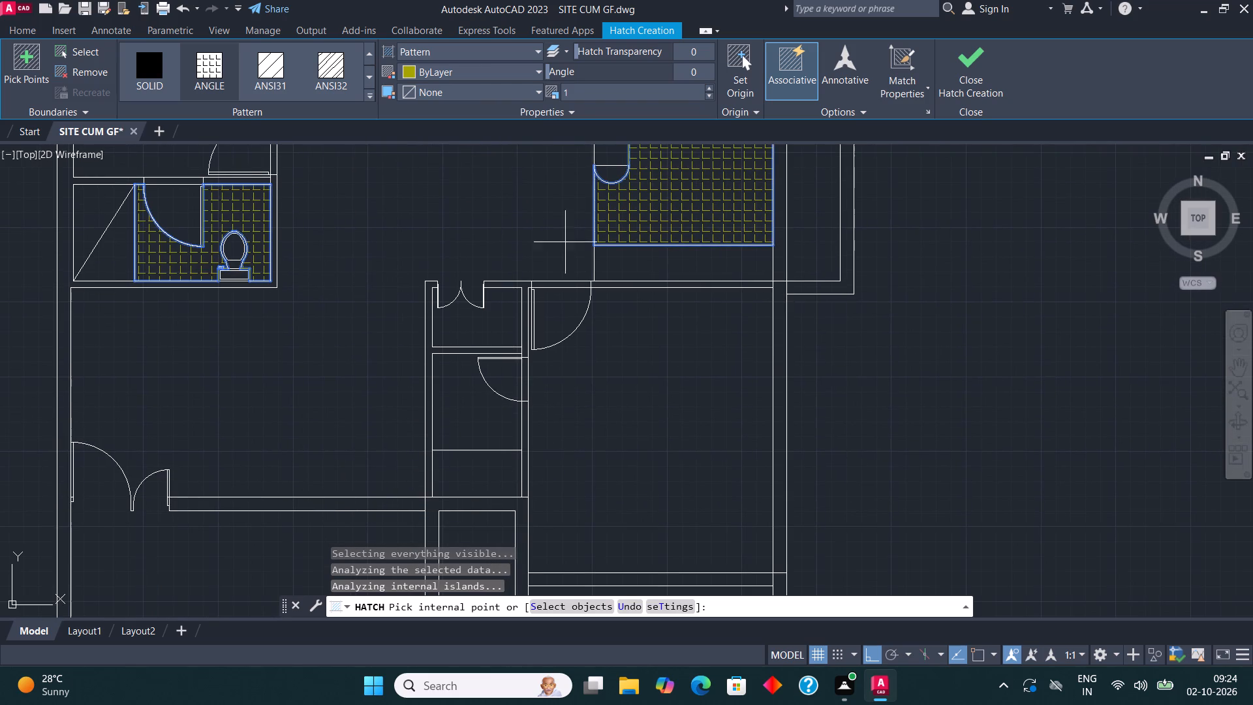
left_click(484, 405)
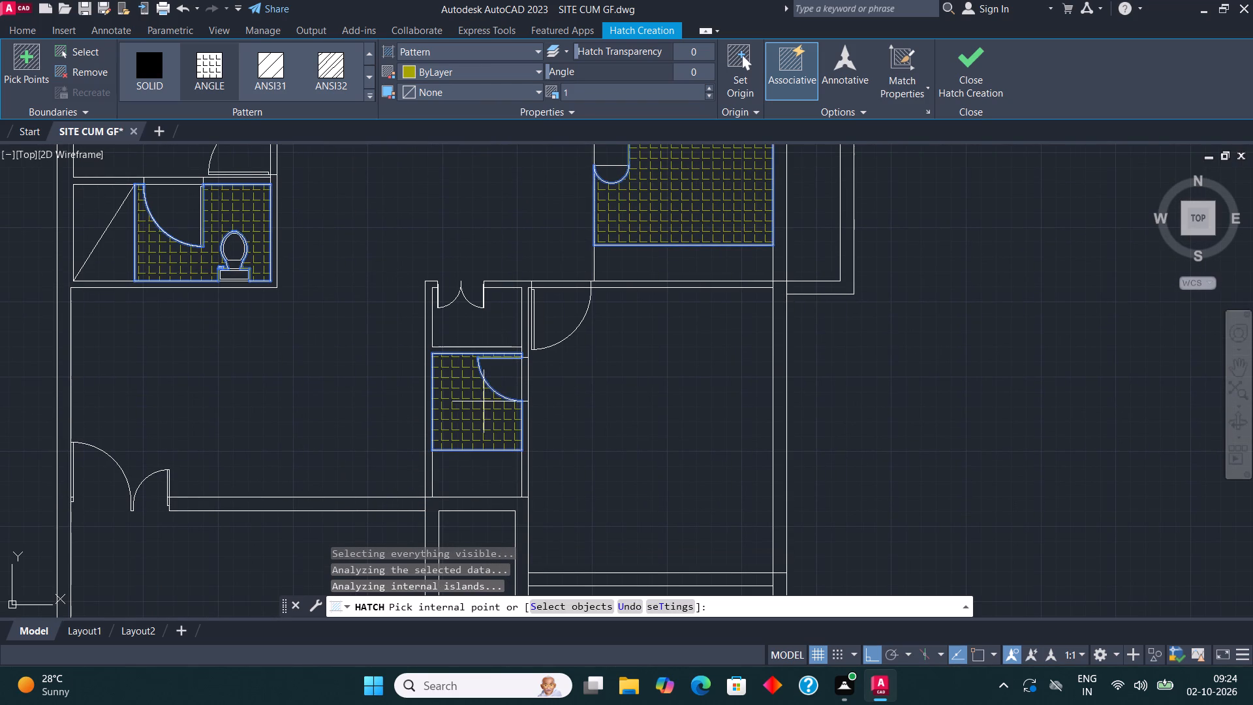
middle_click_drag(614, 475, 601, 237)
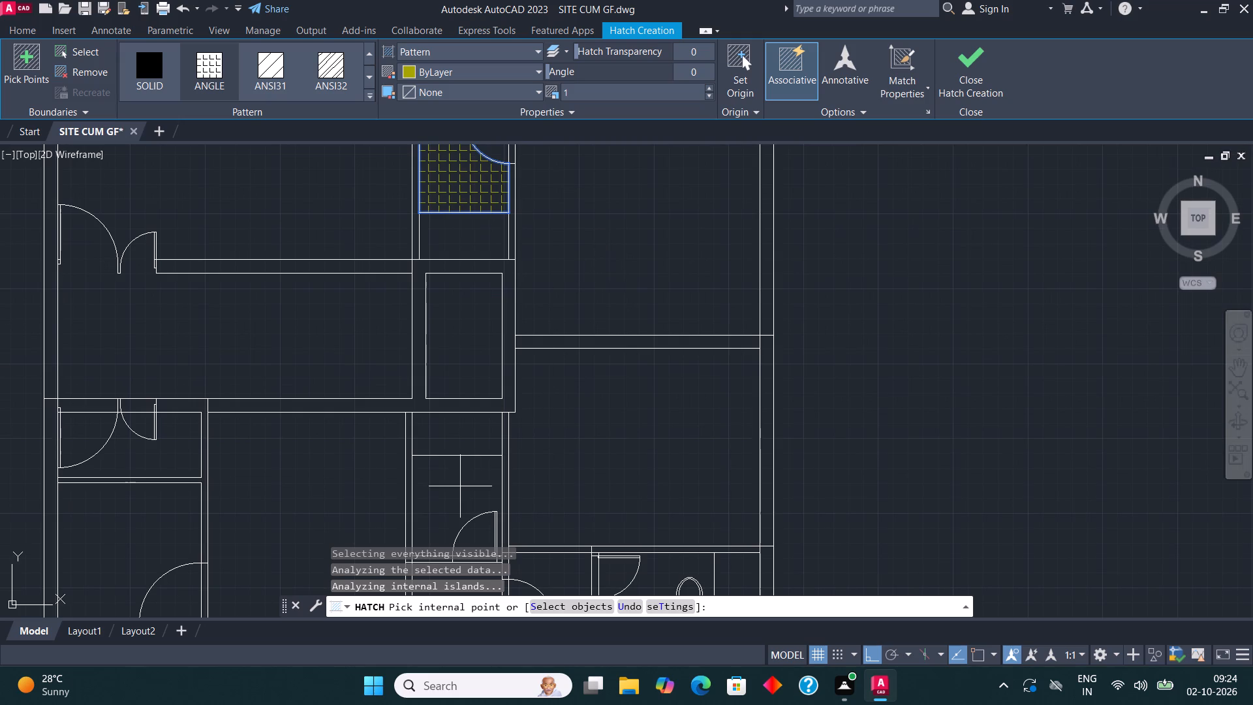
left_click(460, 486)
middle_click_drag(768, 452, 766, 344)
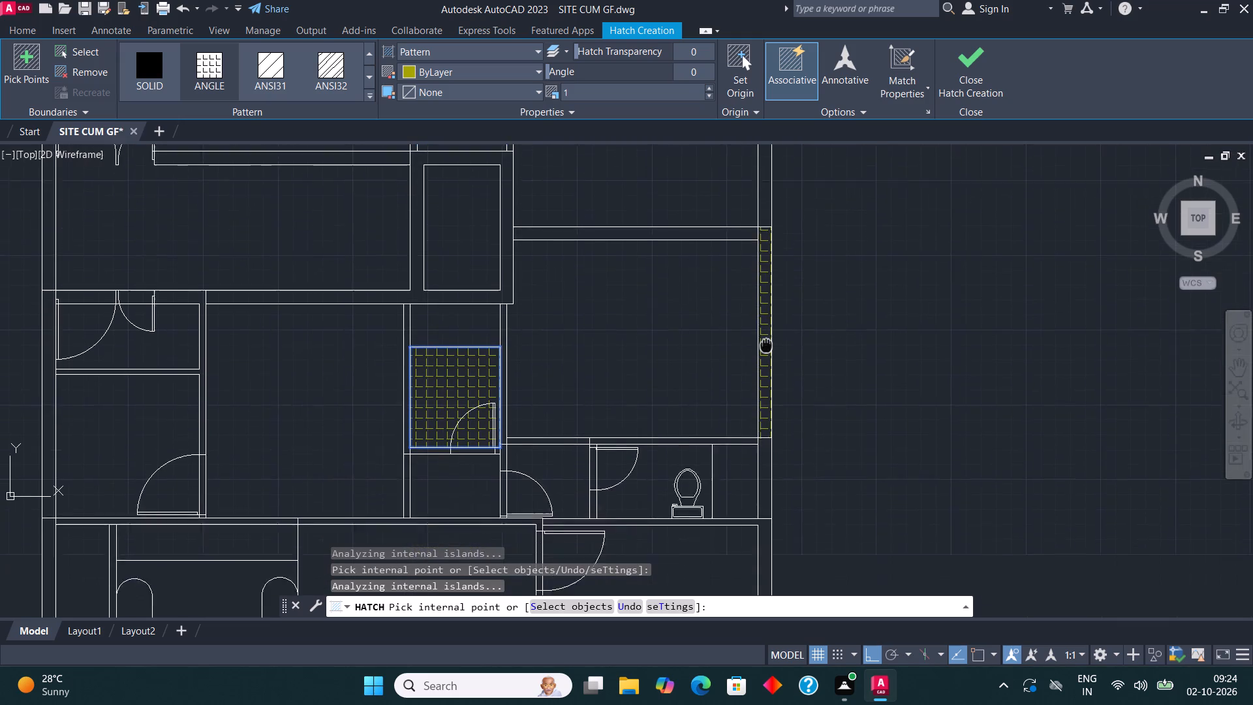
middle_click_drag(766, 344, 766, 301)
left_click(643, 451)
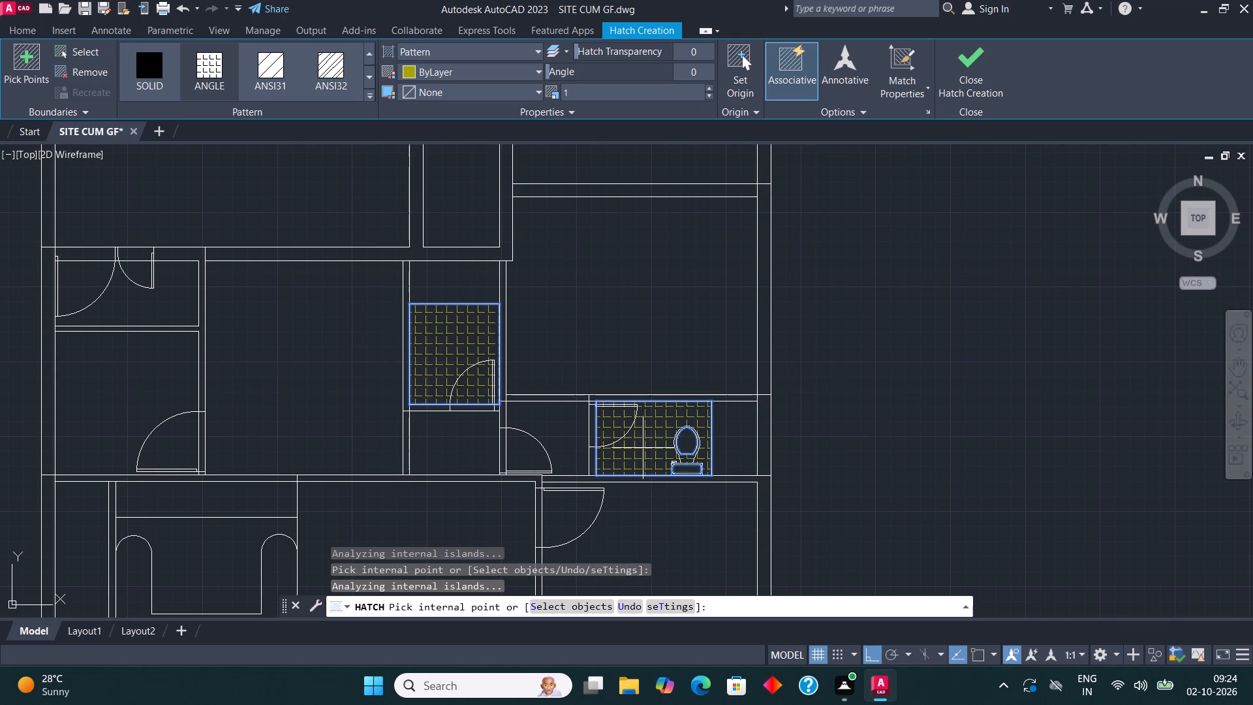
Add the U-shaped area with rounded ends and the narrow strip along the west wall of the southwest room to the hatch.
middle_click_drag(486, 463, 520, 377)
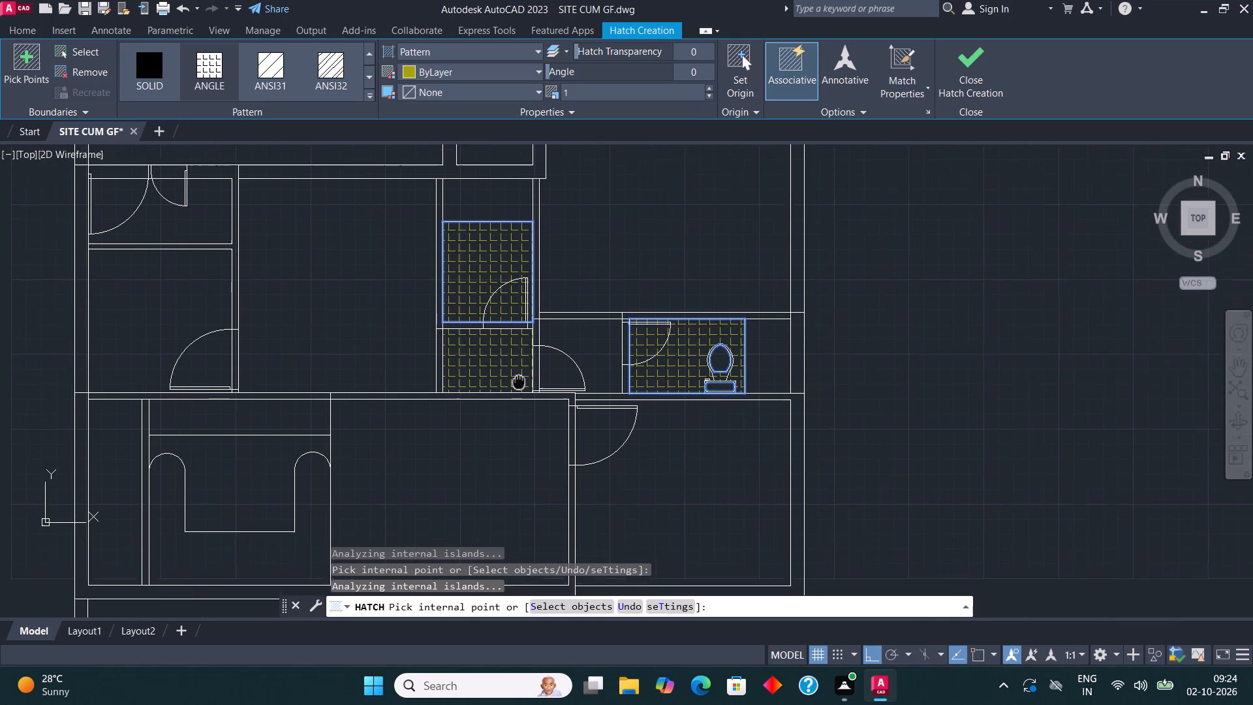
middle_click_drag(520, 377, 529, 351)
left_click(289, 522)
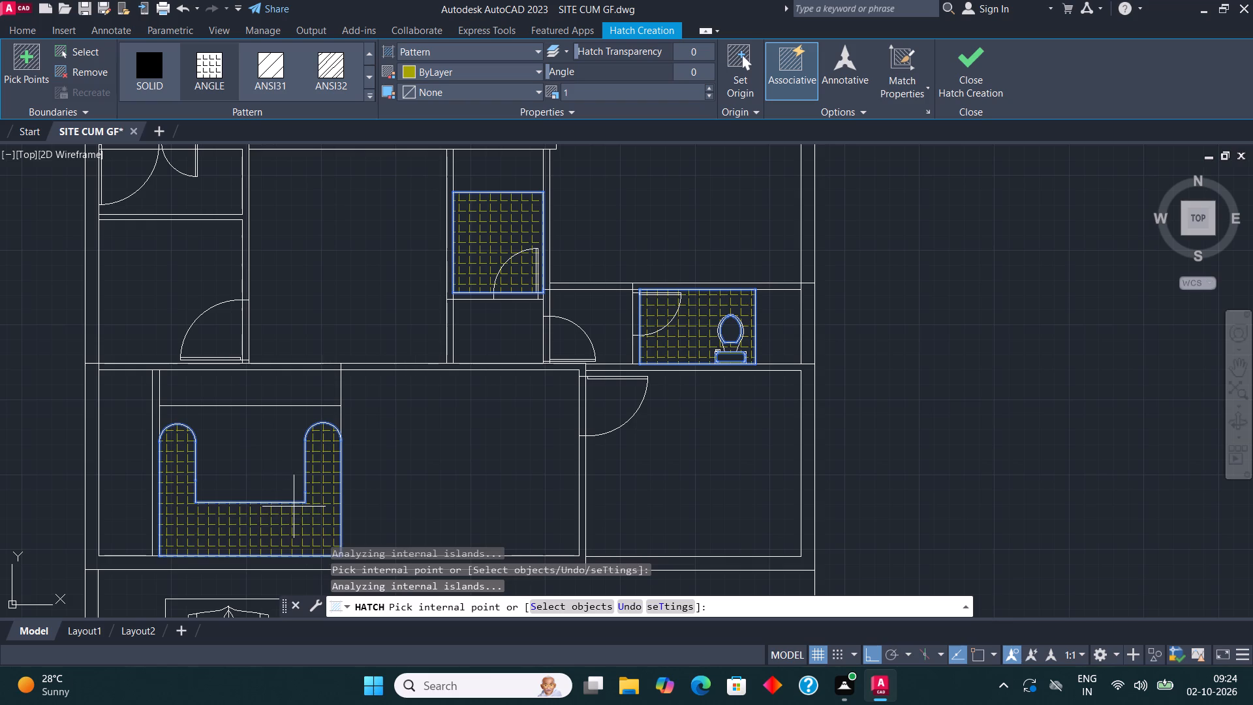
left_click(121, 473)
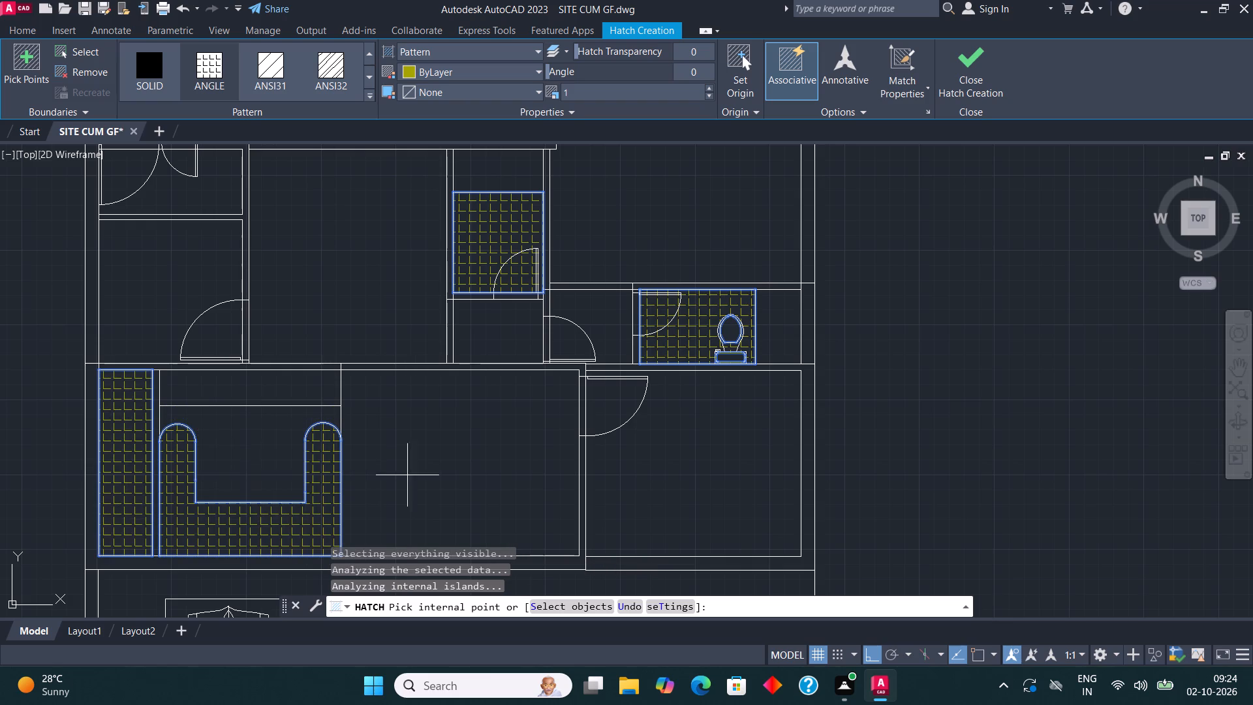
middle_click_drag(419, 484, 416, 341)
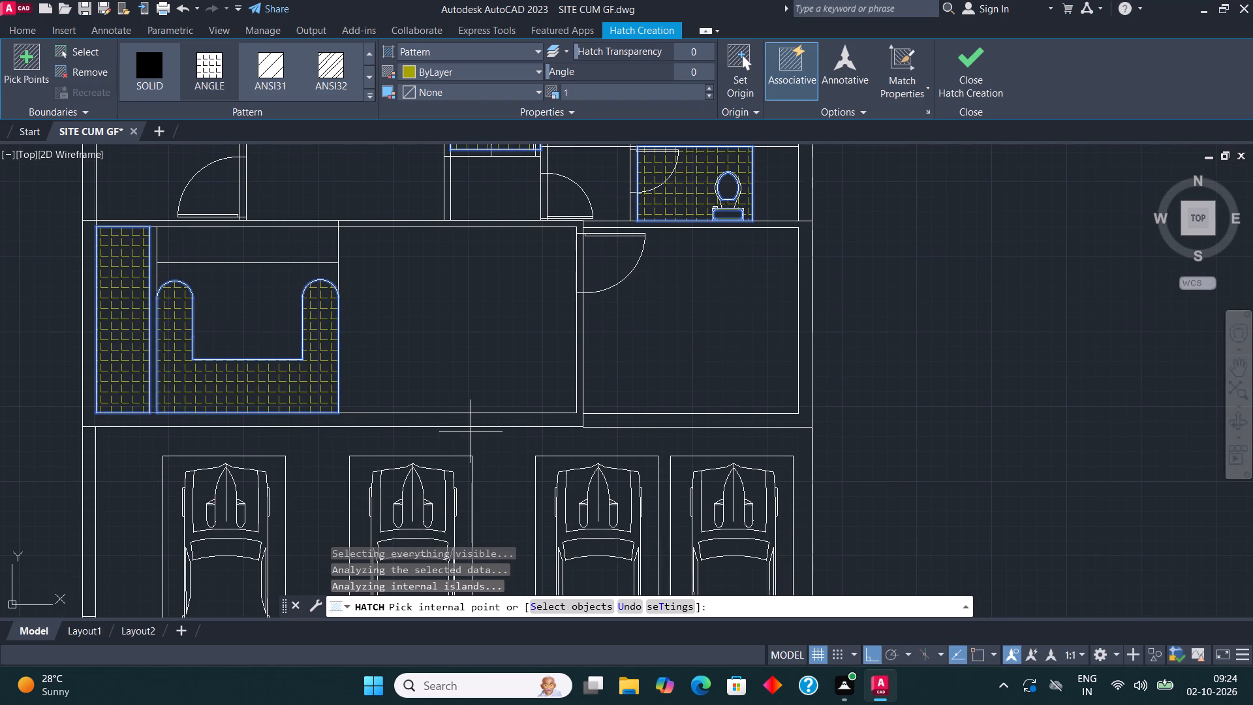
scroll(615, 364, "down", 1)
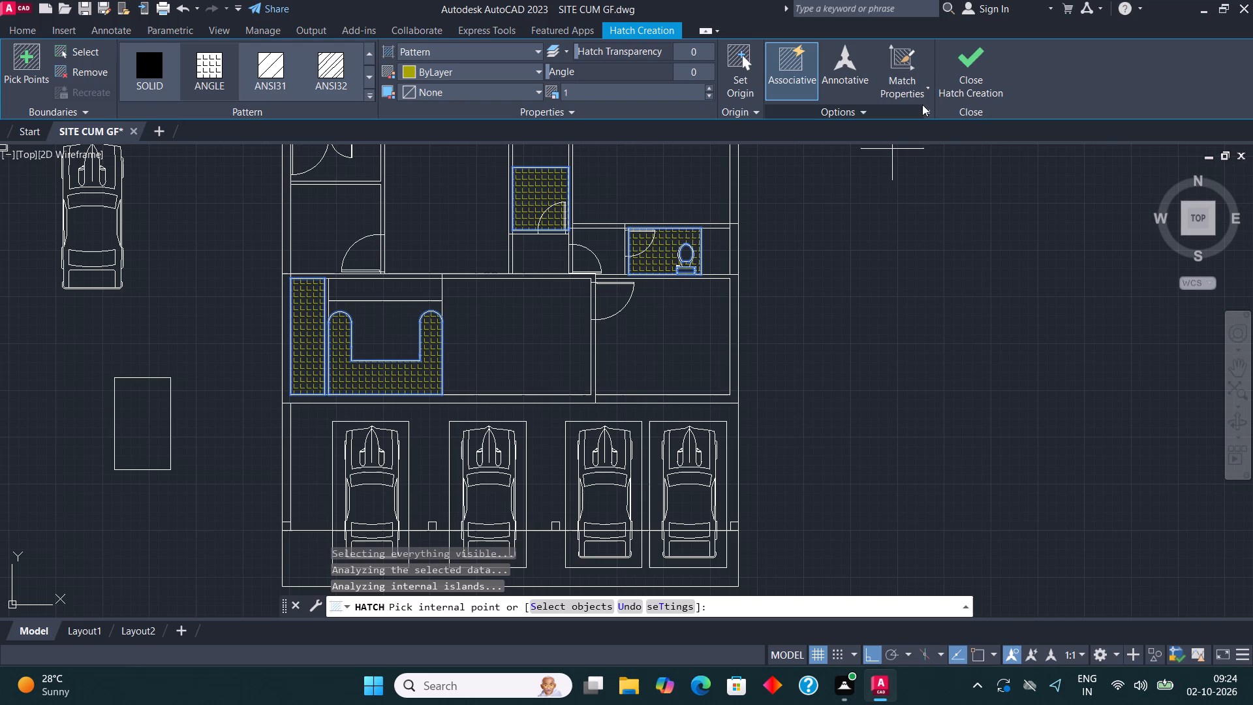
left_click(955, 68)
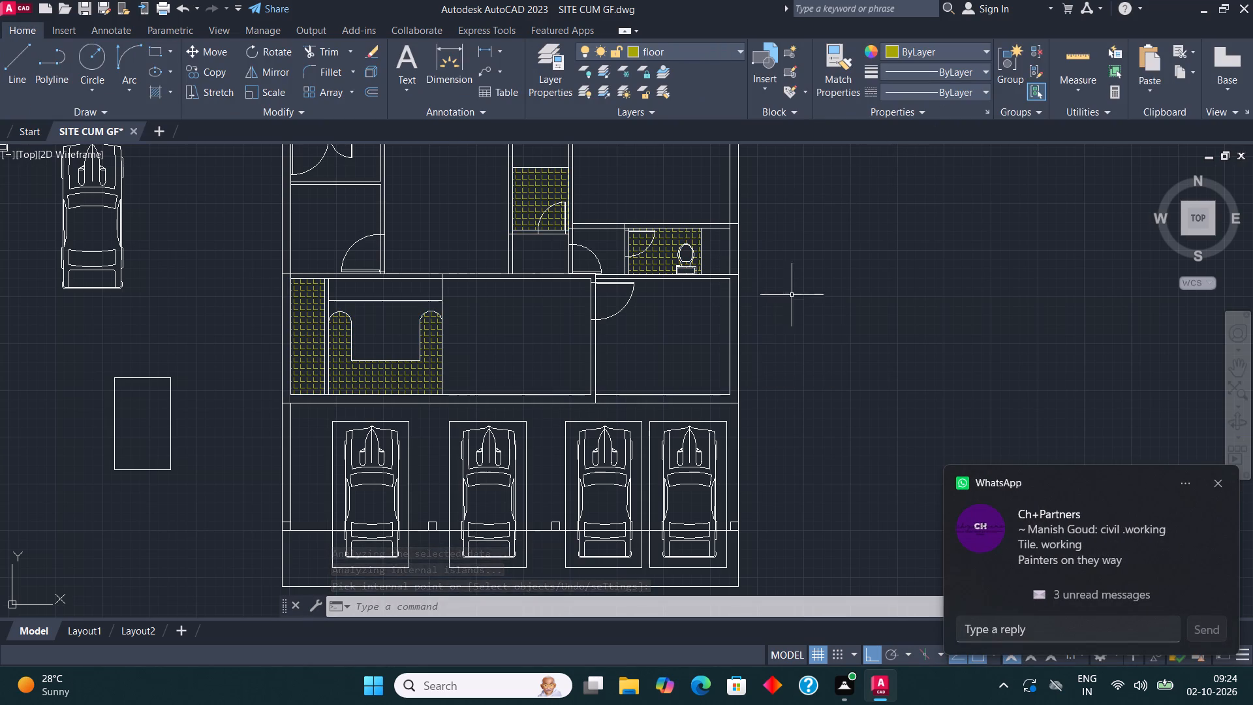
left_click(1216, 480)
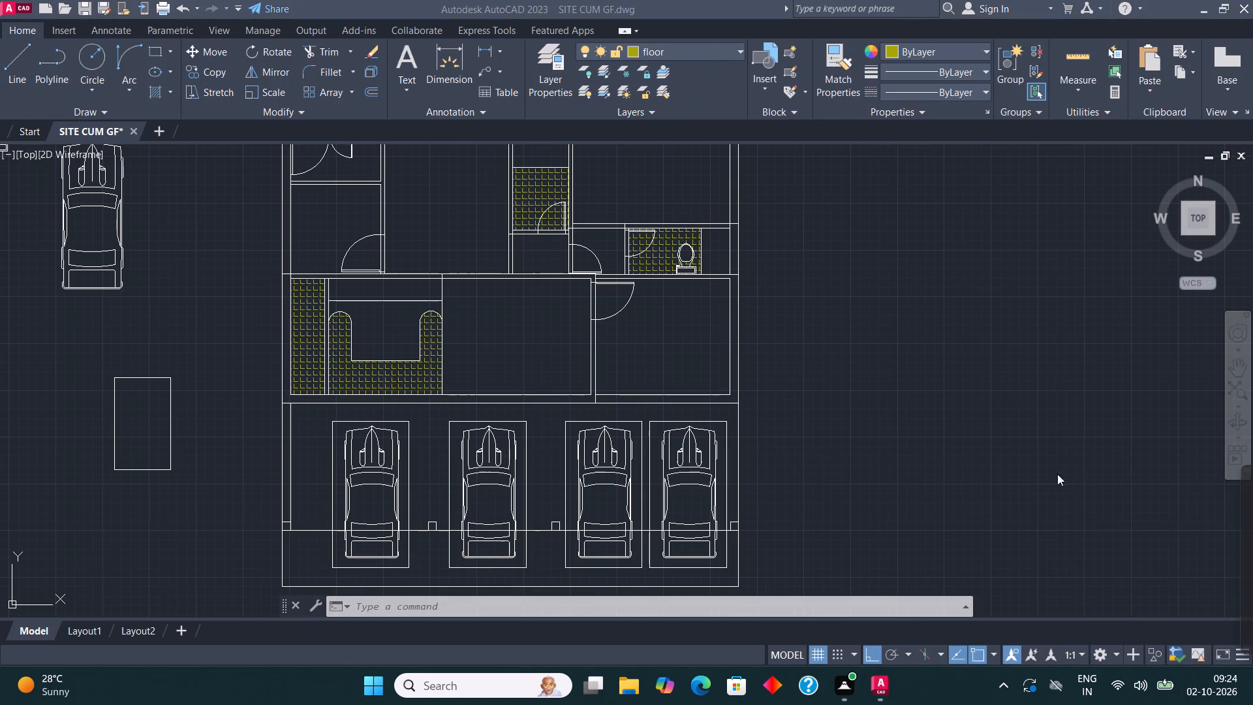
Hatch the narrow projecting strip beyond the east wall, beside the east room with the counters, on the floor layer.
scroll(207, 401, "down", 1)
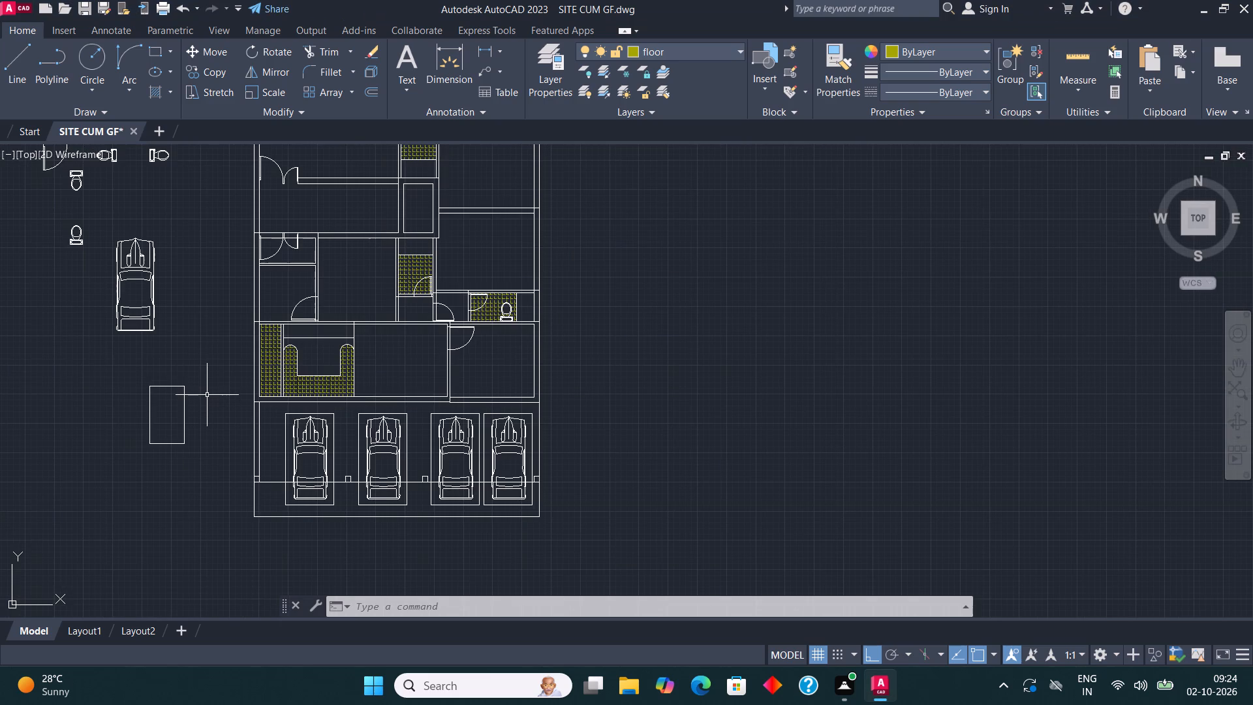
middle_click_drag(208, 396, 230, 665)
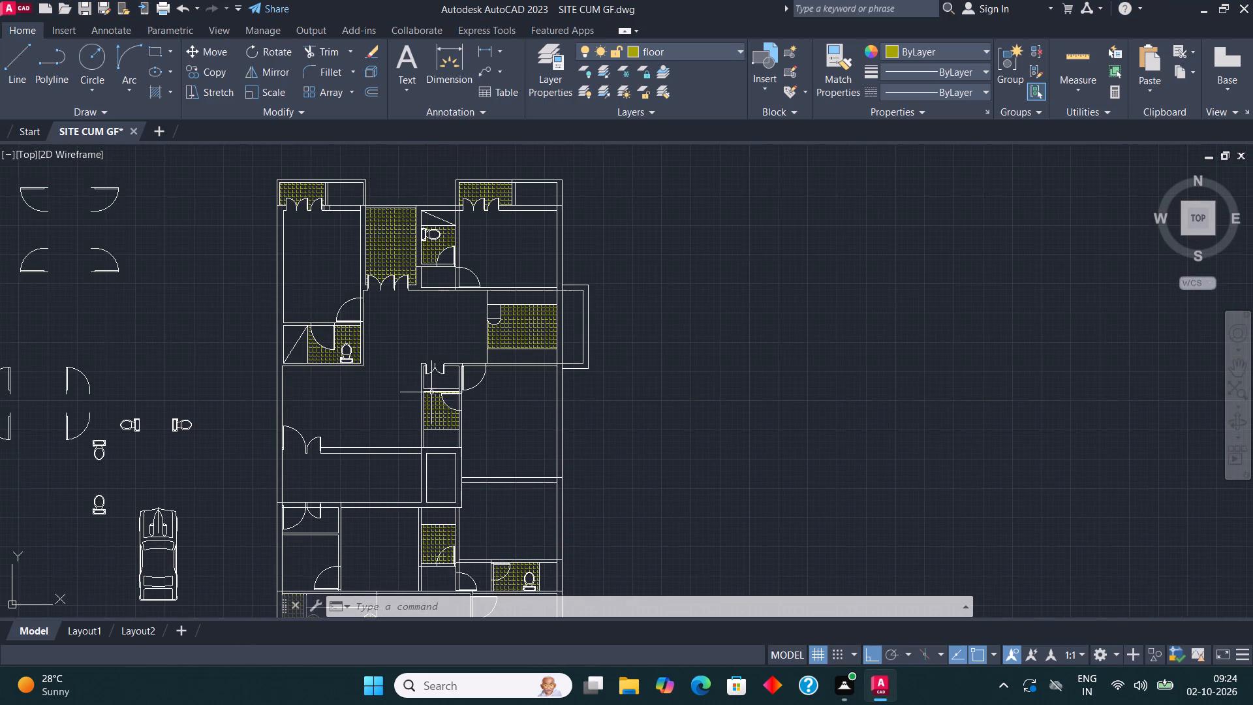
middle_click_drag(431, 393, 402, 430)
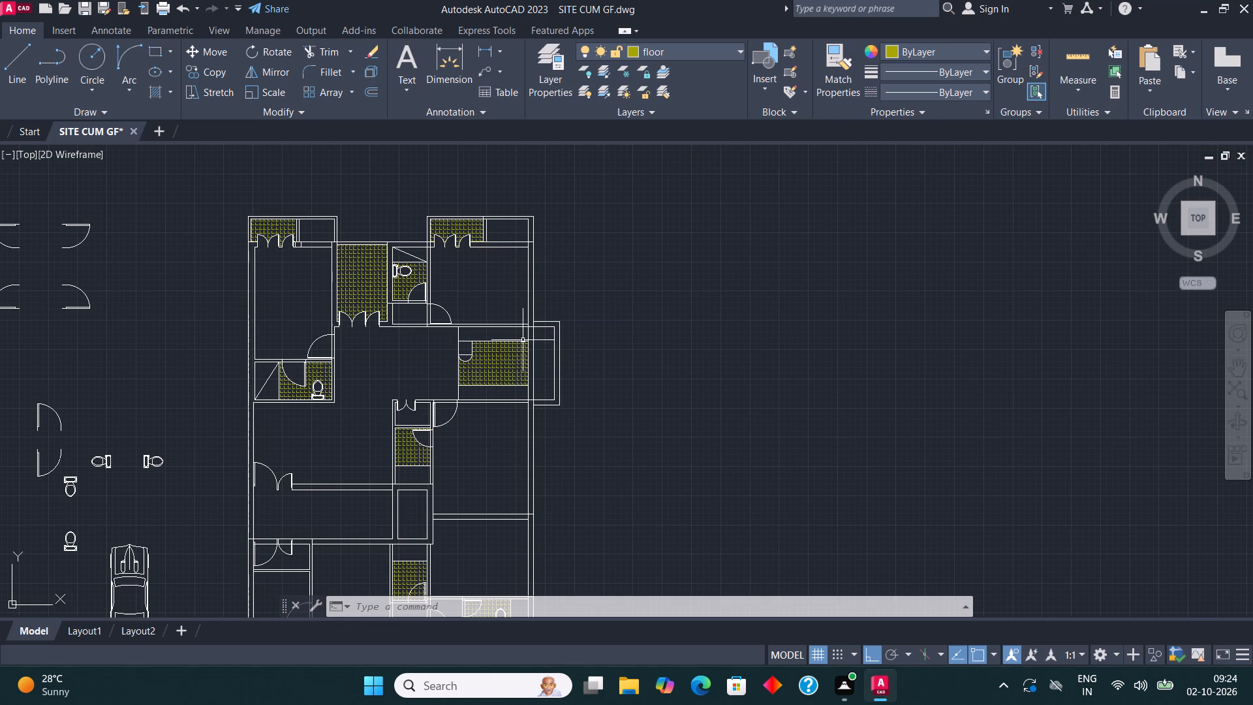
middle_click_drag(557, 338, 530, 357)
scroll(521, 371, "up", 1)
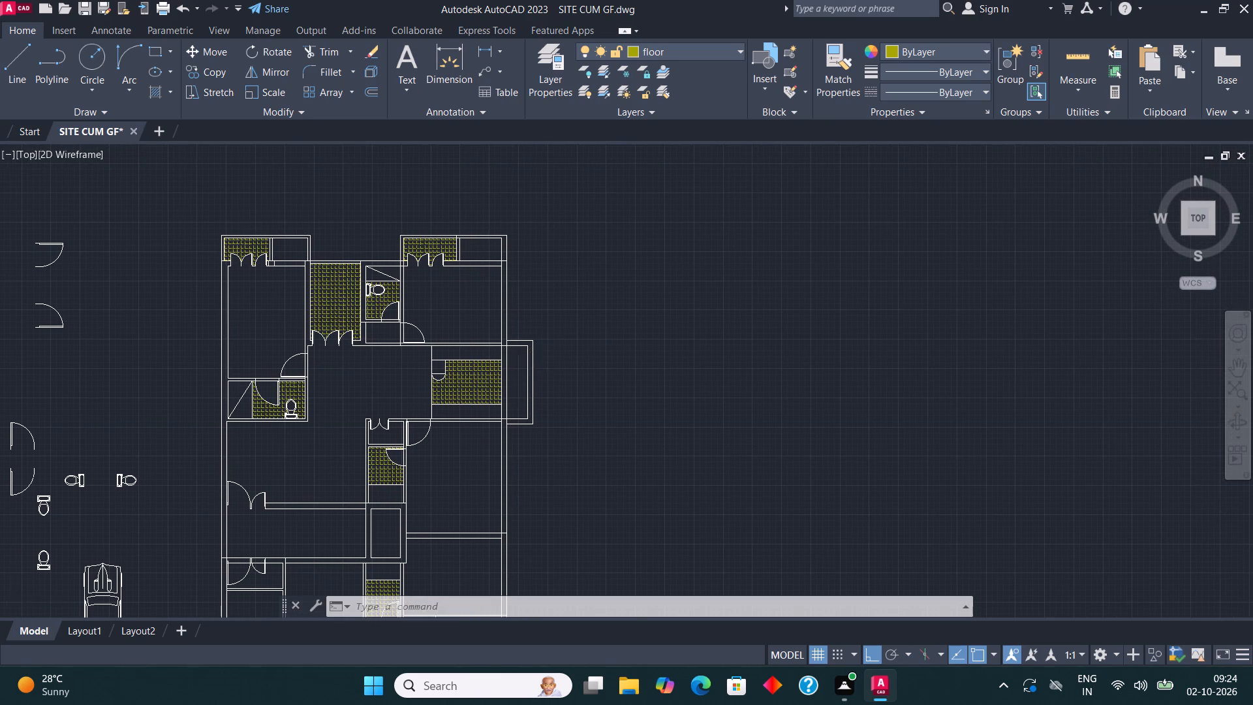
scroll(521, 371, "up", 1)
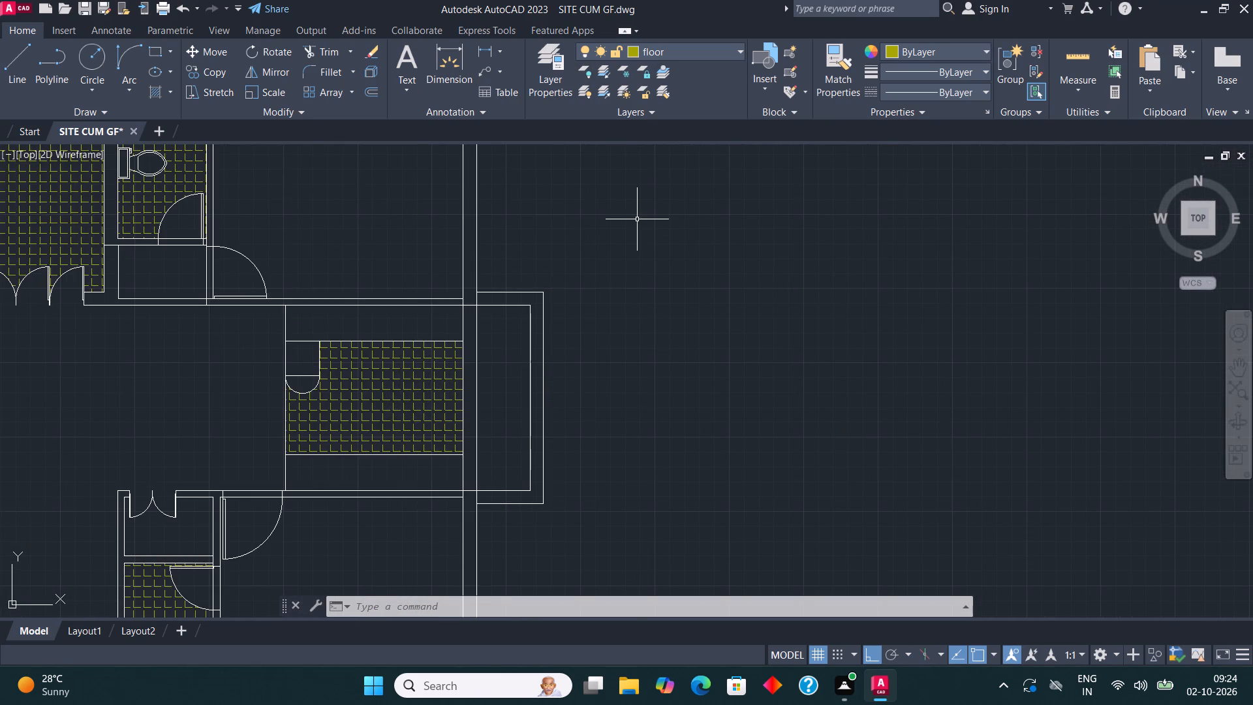
key("h")
key("Return")
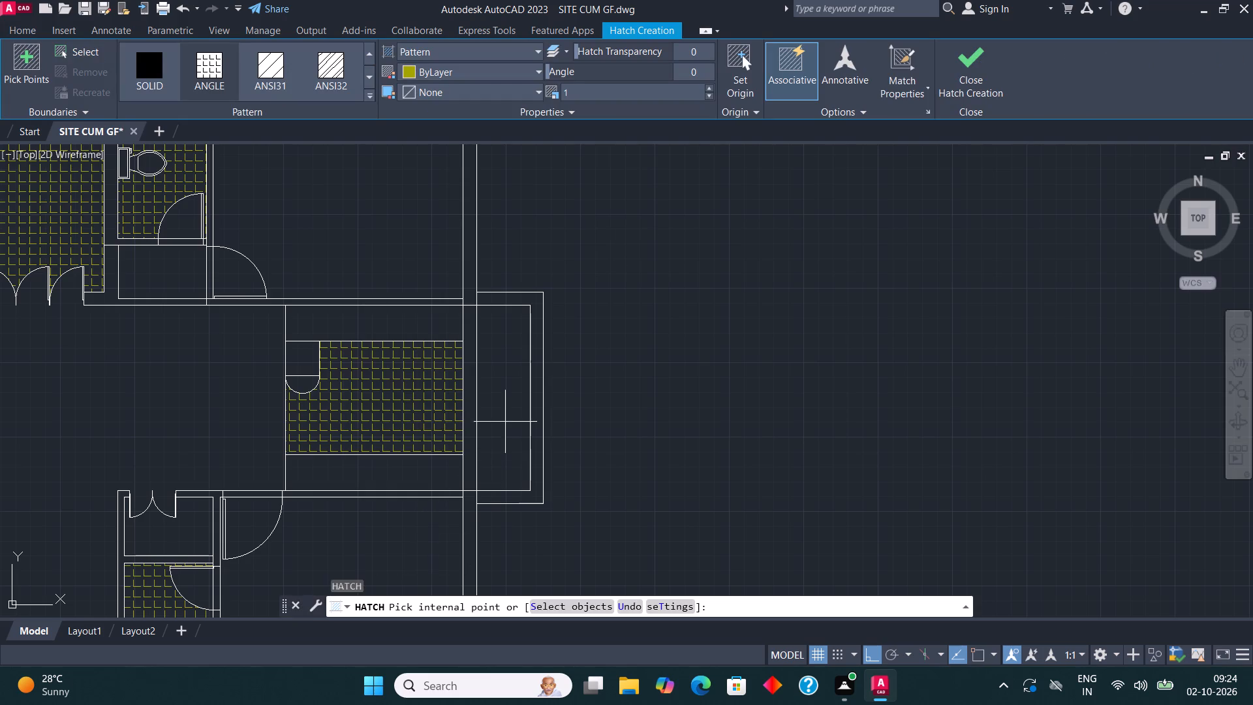
left_click(501, 400)
left_click(978, 65)
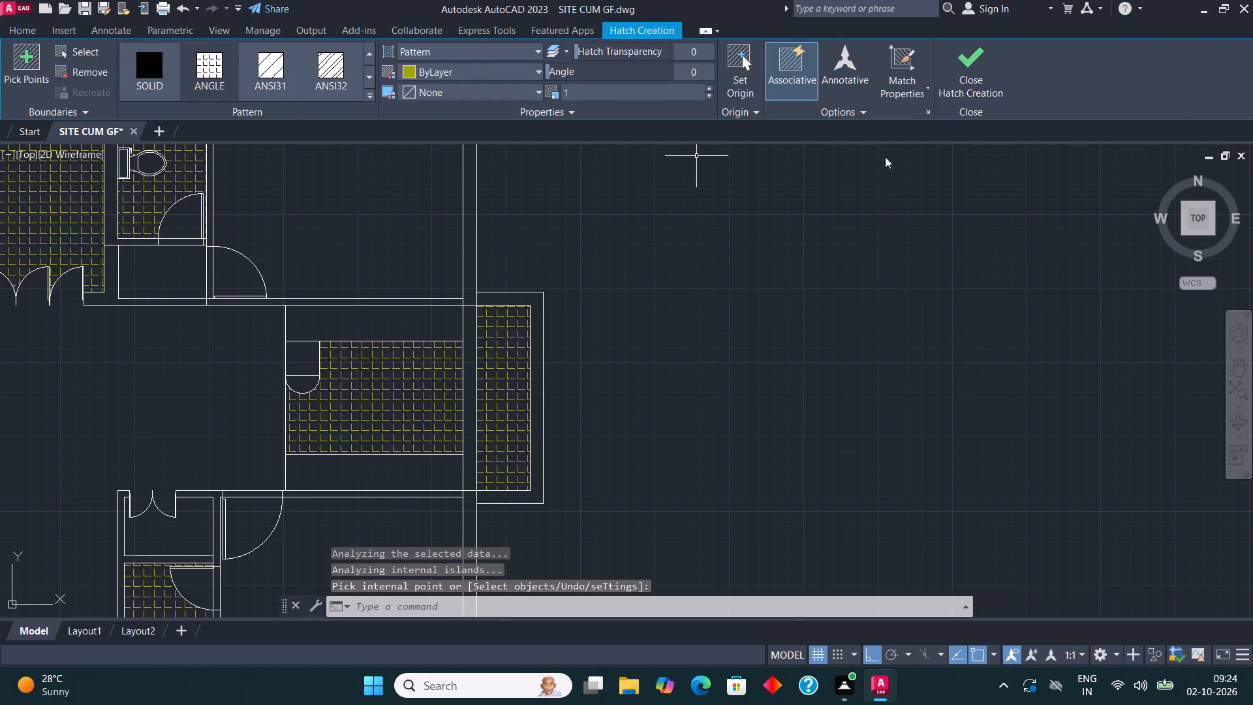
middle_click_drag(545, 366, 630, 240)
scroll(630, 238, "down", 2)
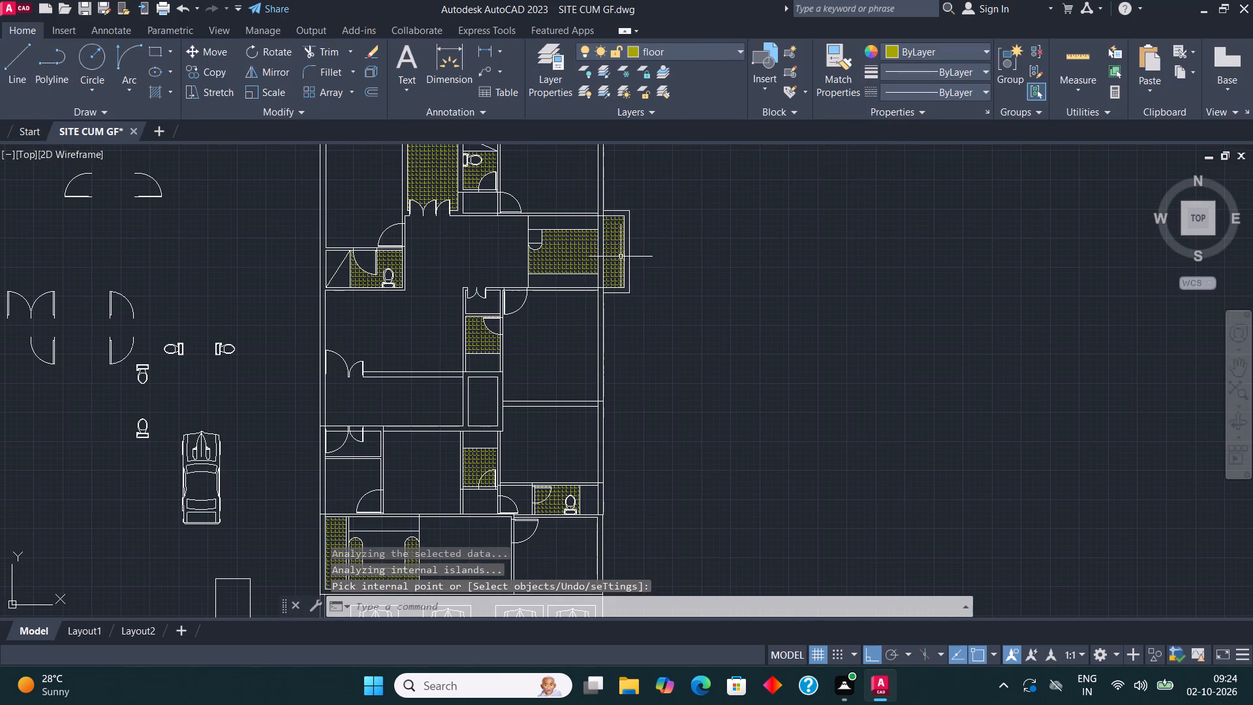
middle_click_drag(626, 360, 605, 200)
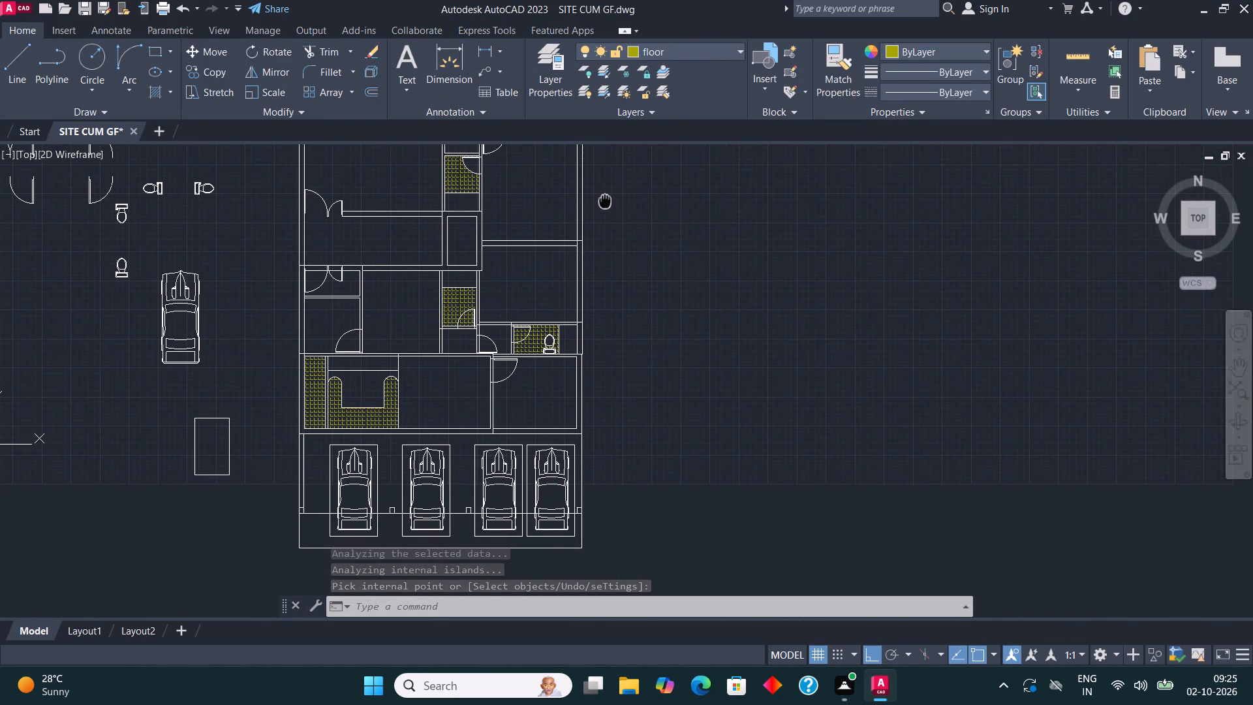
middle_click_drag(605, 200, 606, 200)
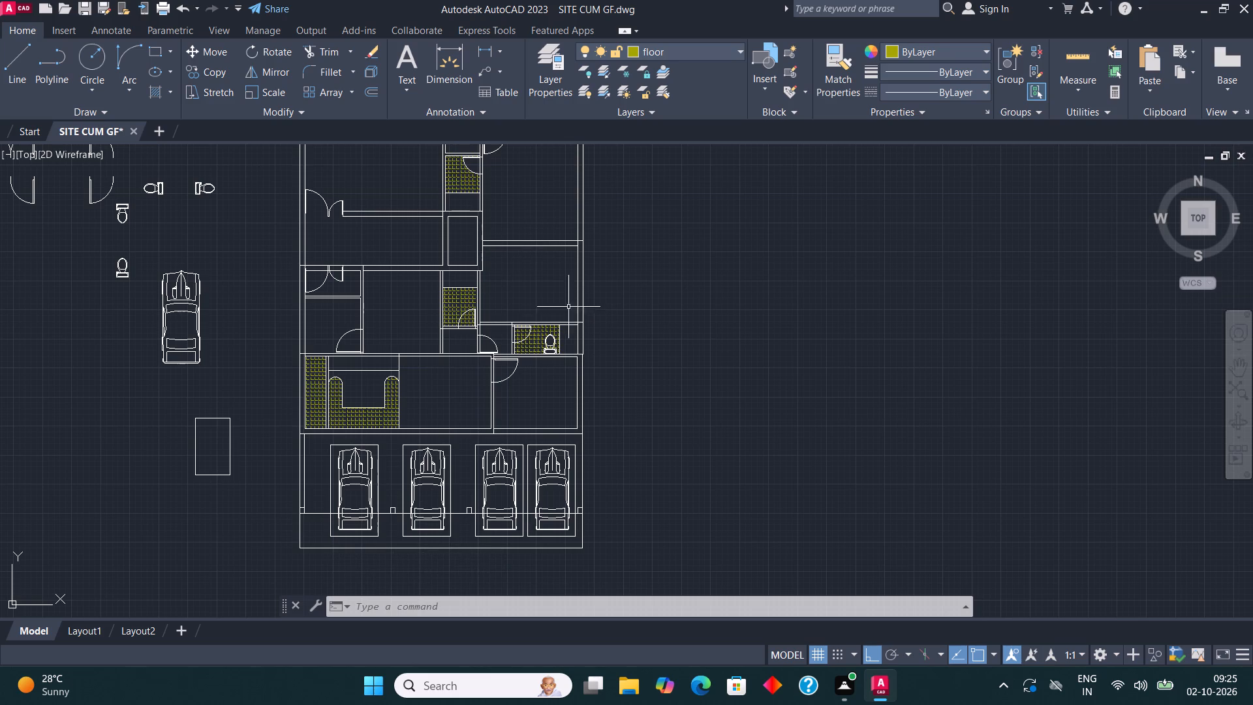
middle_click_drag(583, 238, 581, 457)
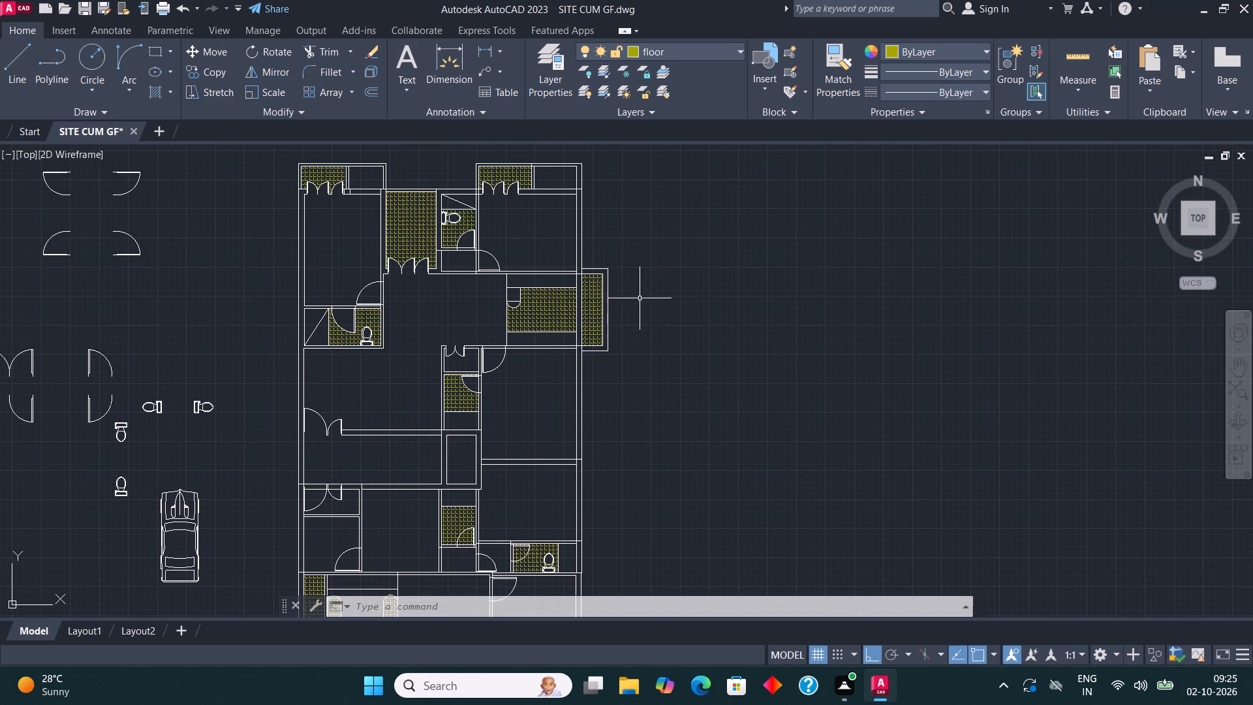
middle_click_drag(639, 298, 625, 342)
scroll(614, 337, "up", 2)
Make layer 0 current and create a new layer named window with index colour 140.
left_click(681, 44)
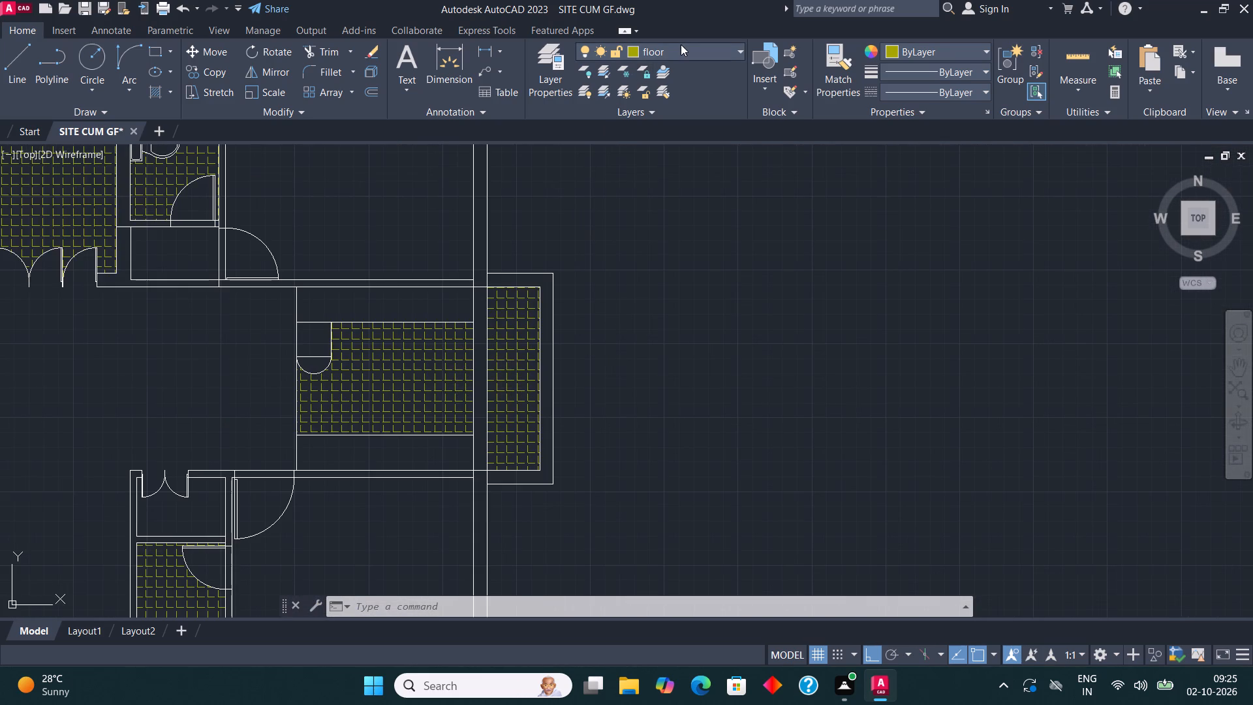
left_click(681, 69)
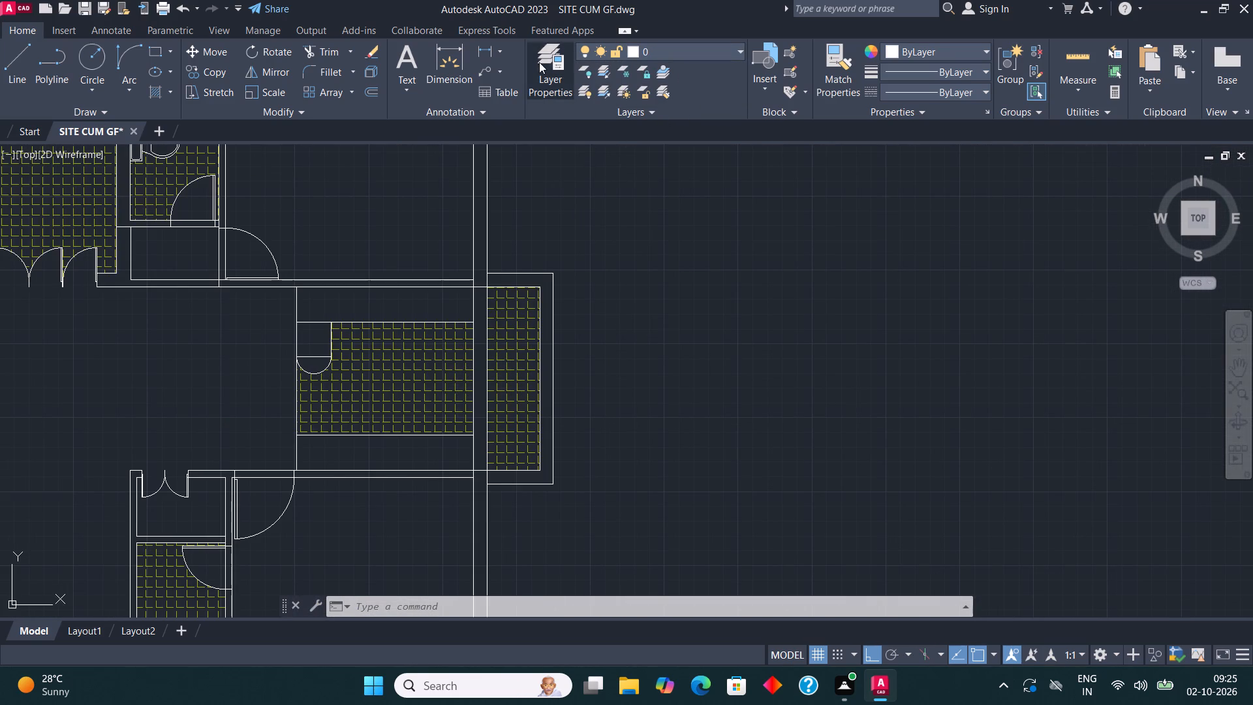
left_click(547, 46)
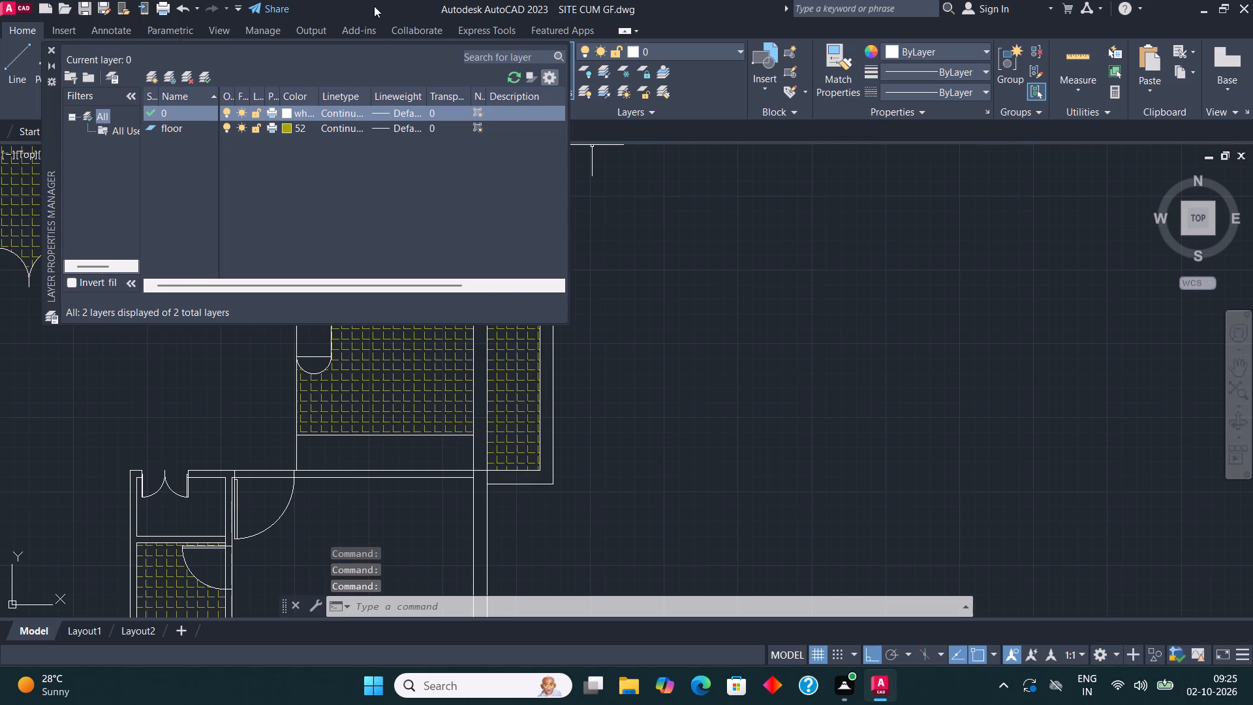
left_click(147, 73)
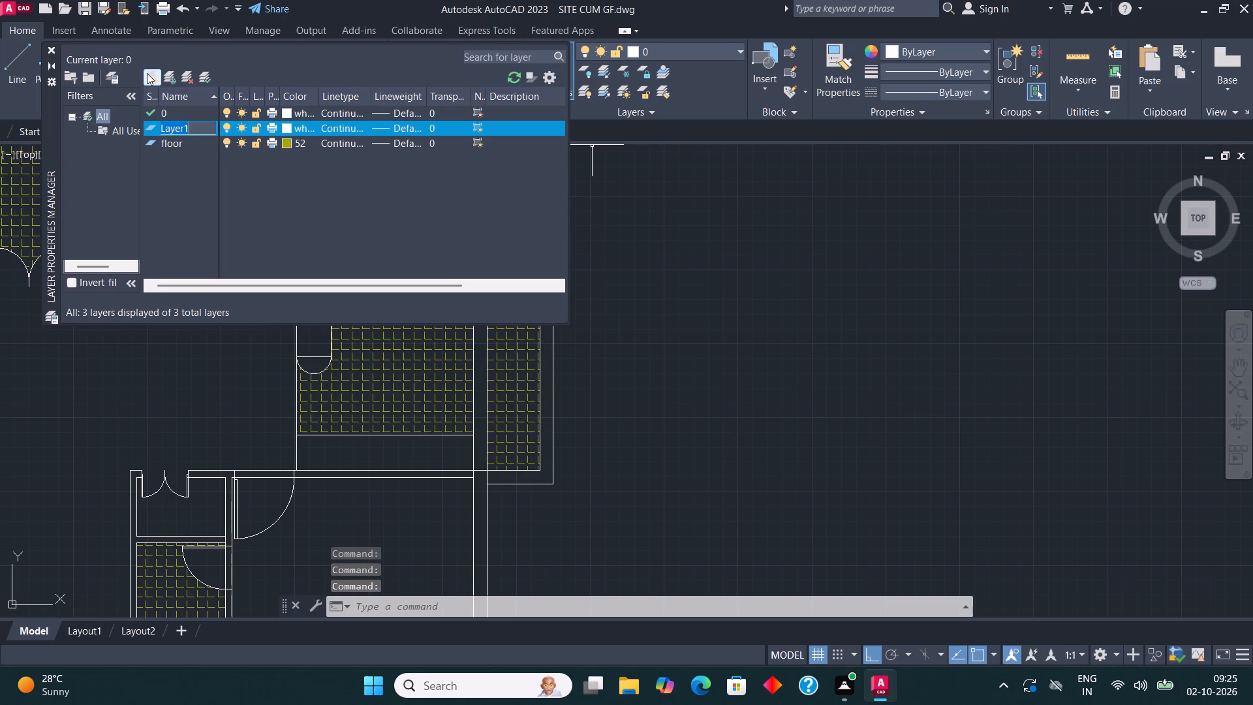
type("window")
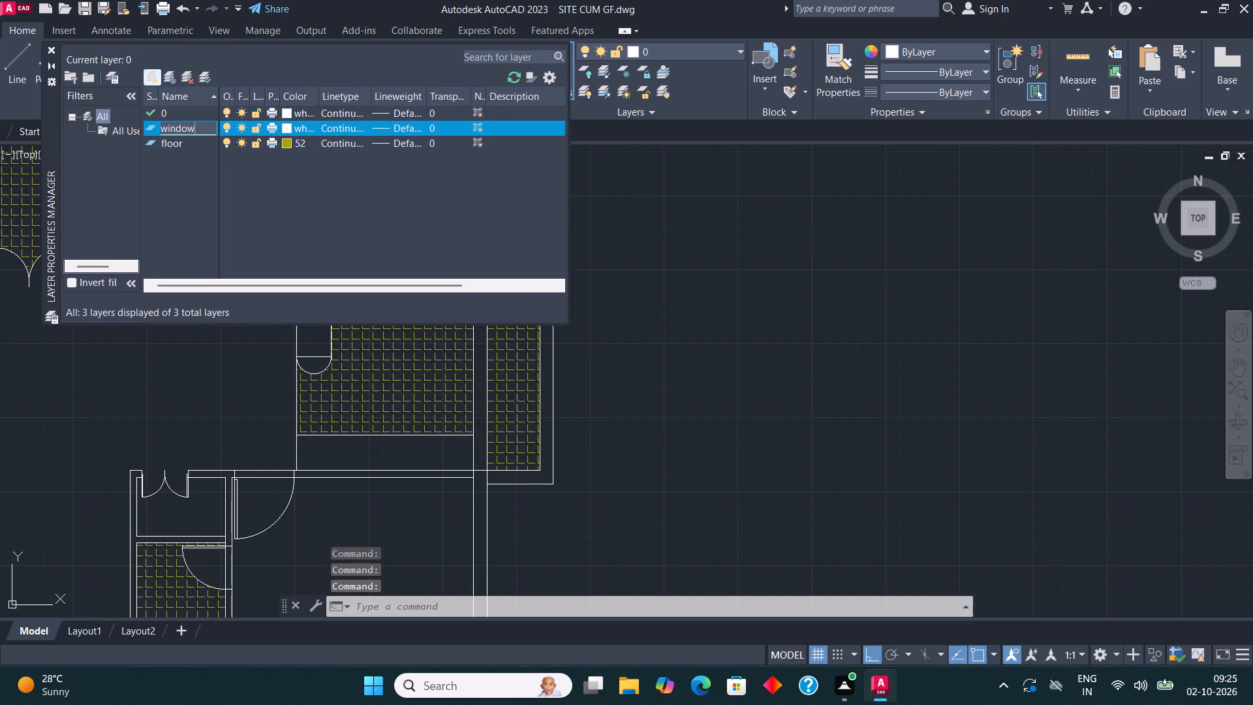
left_click(287, 128)
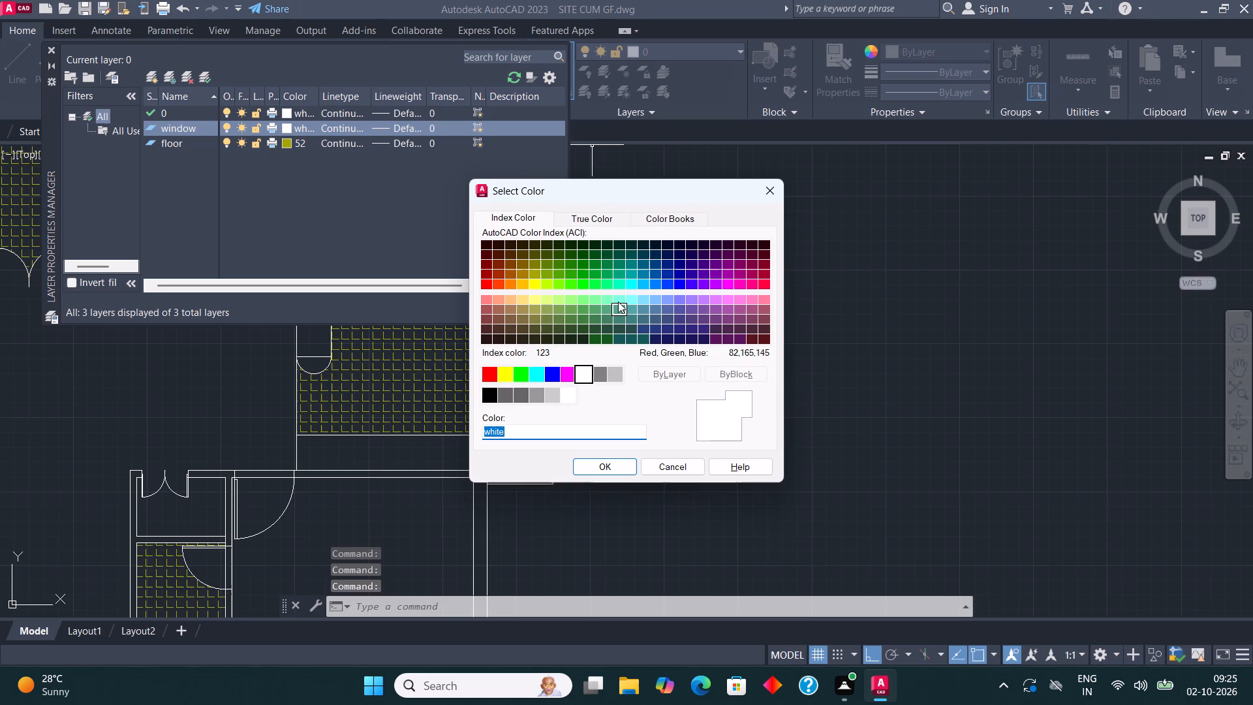
left_click(641, 283)
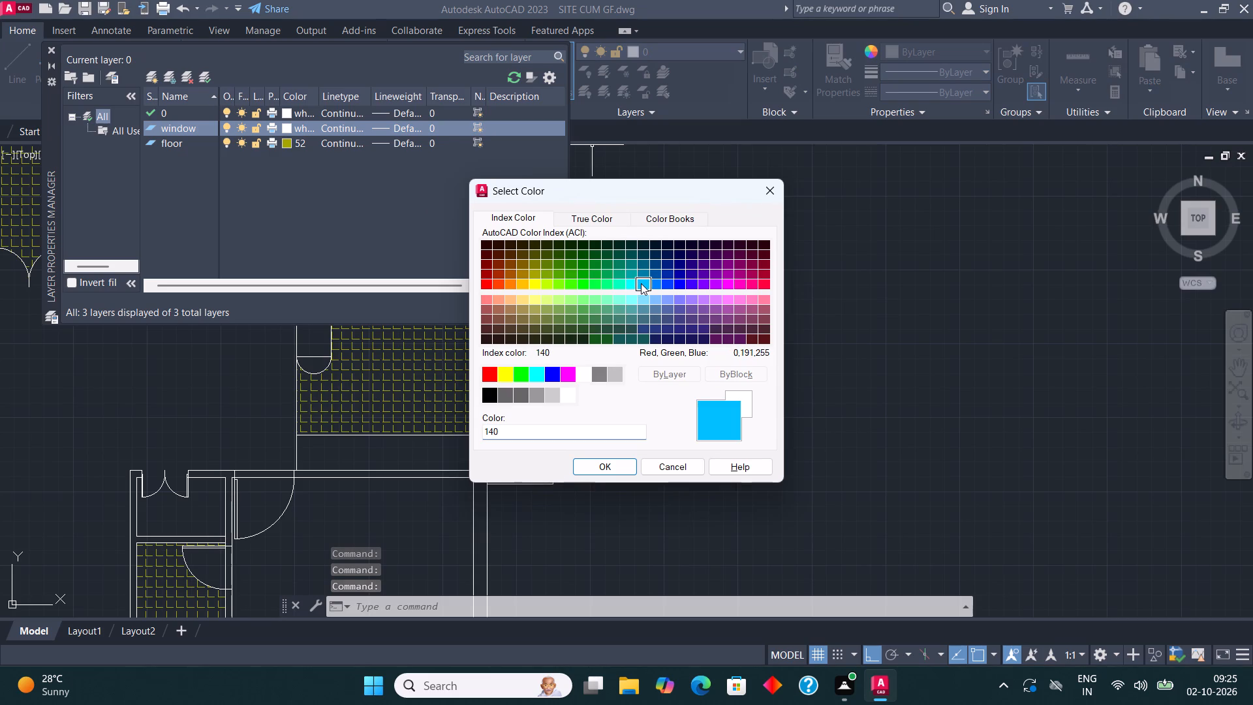
left_click(619, 466)
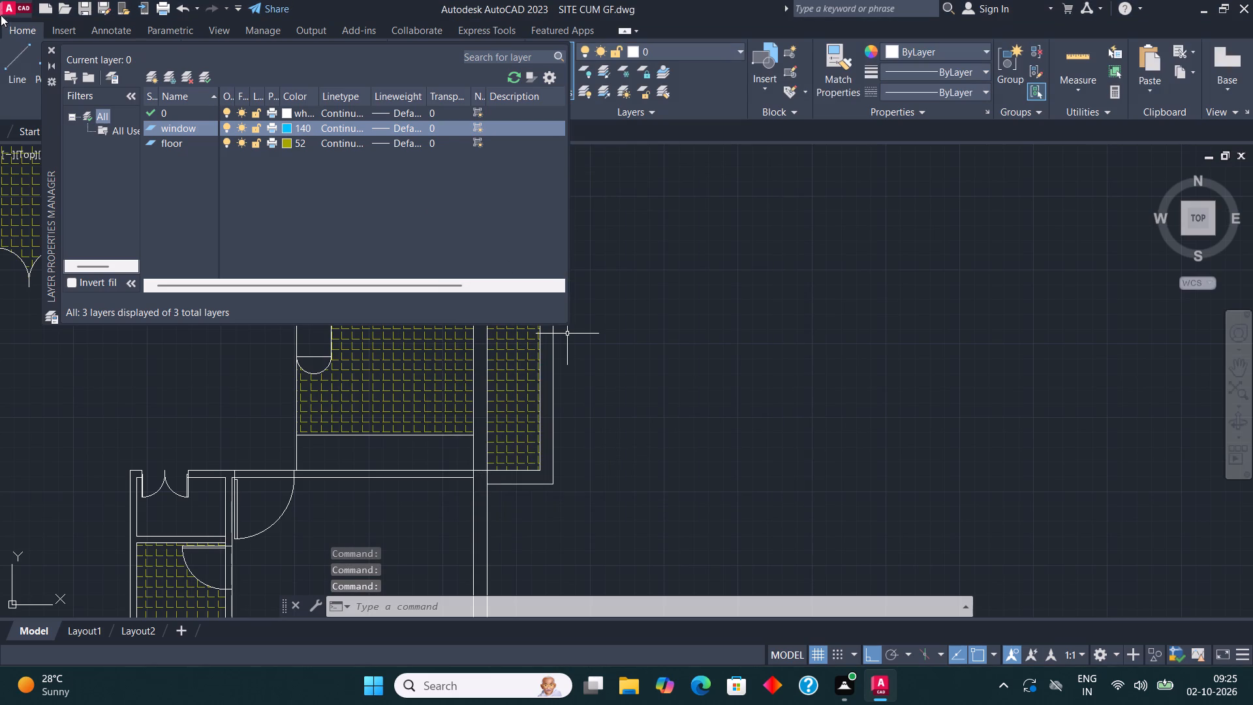
left_click(52, 50)
On layer 0, draw a rectangle filling the thickness of the northwest balcony's west wall, along the hatched floor.
scroll(217, 238, "down", 1)
middle_click_drag(242, 266, 348, 351)
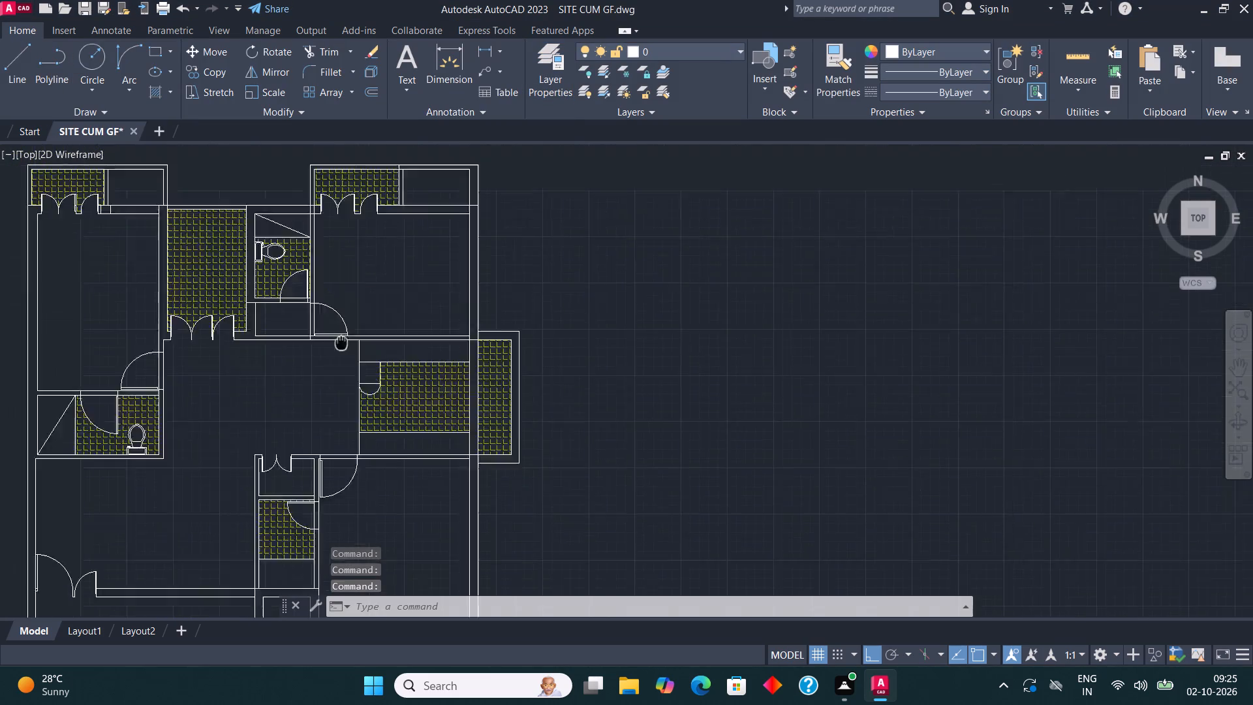
middle_click_drag(348, 351, 495, 511)
middle_click_drag(315, 473, 444, 495)
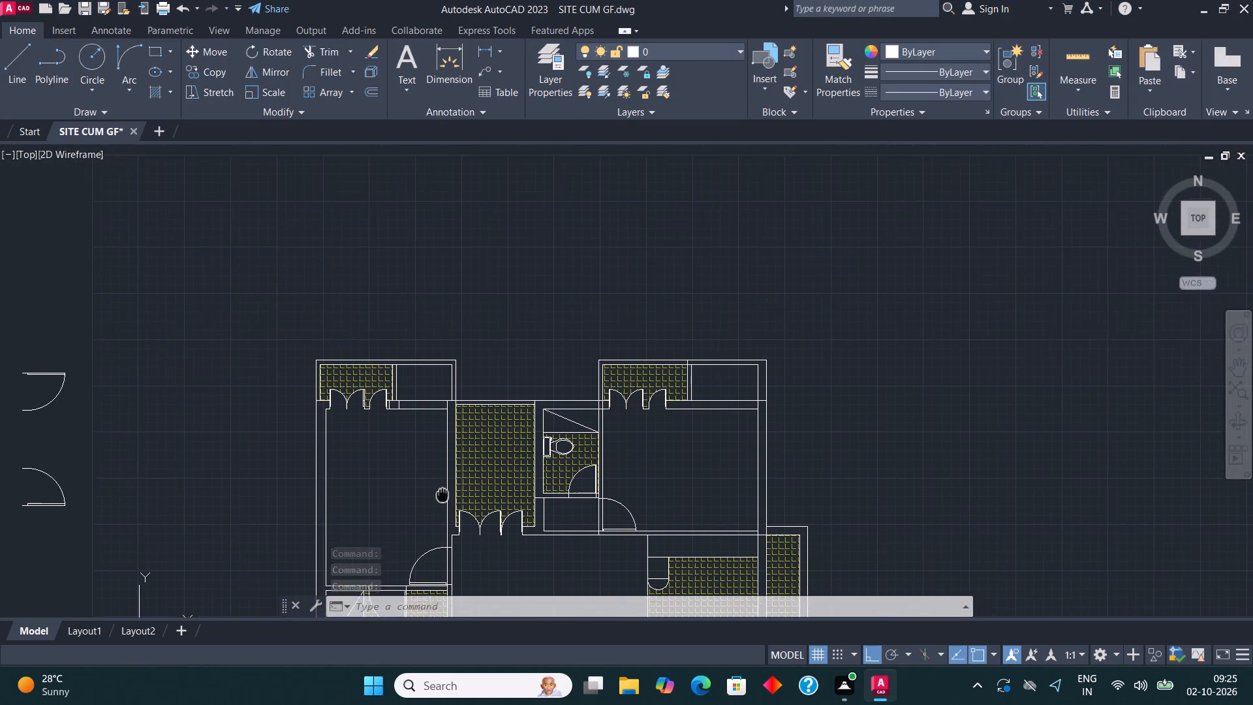
middle_click_drag(444, 495, 452, 497)
scroll(399, 439, "up", 1)
scroll(298, 307, "up", 1)
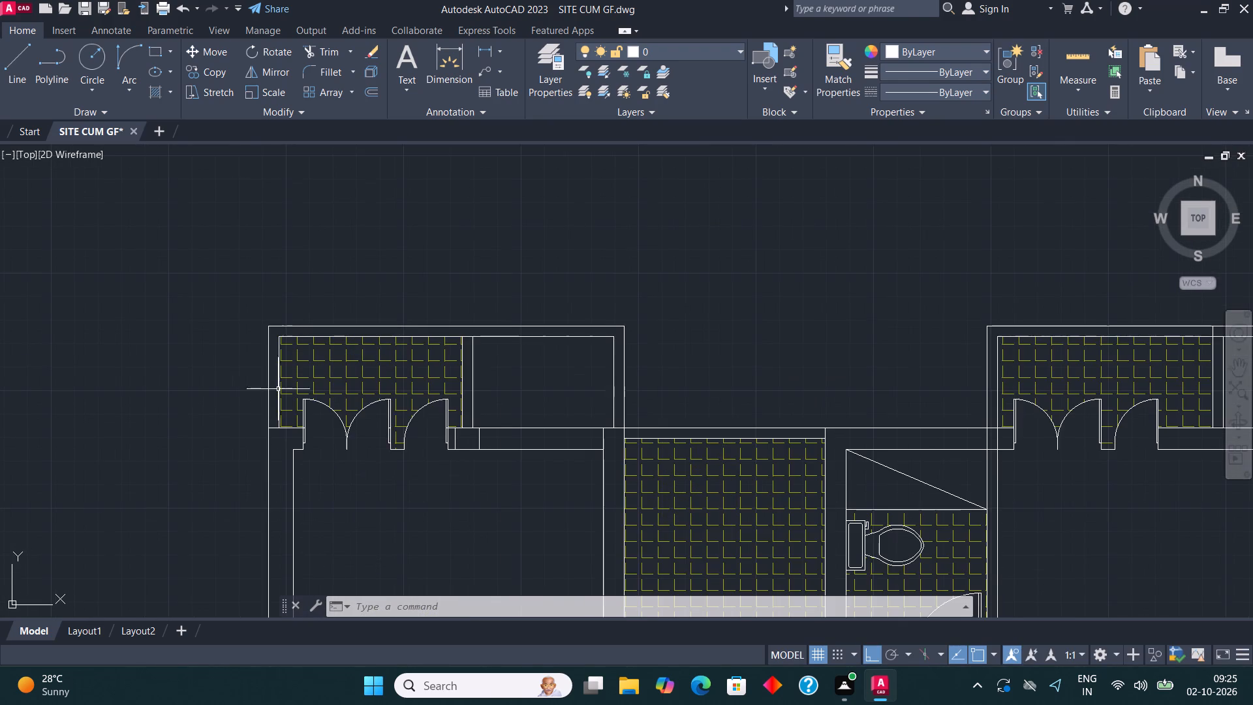
scroll(278, 388, "up", 1)
left_click(154, 44)
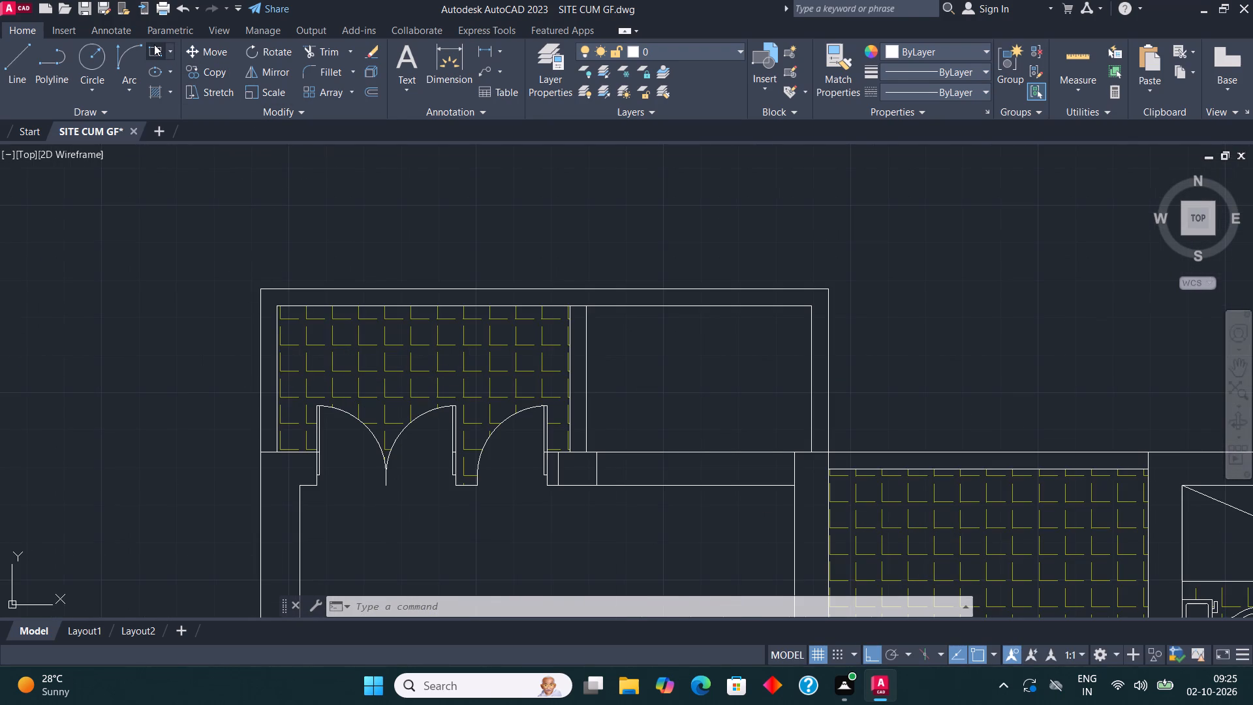
left_click(260, 449)
left_click(279, 302)
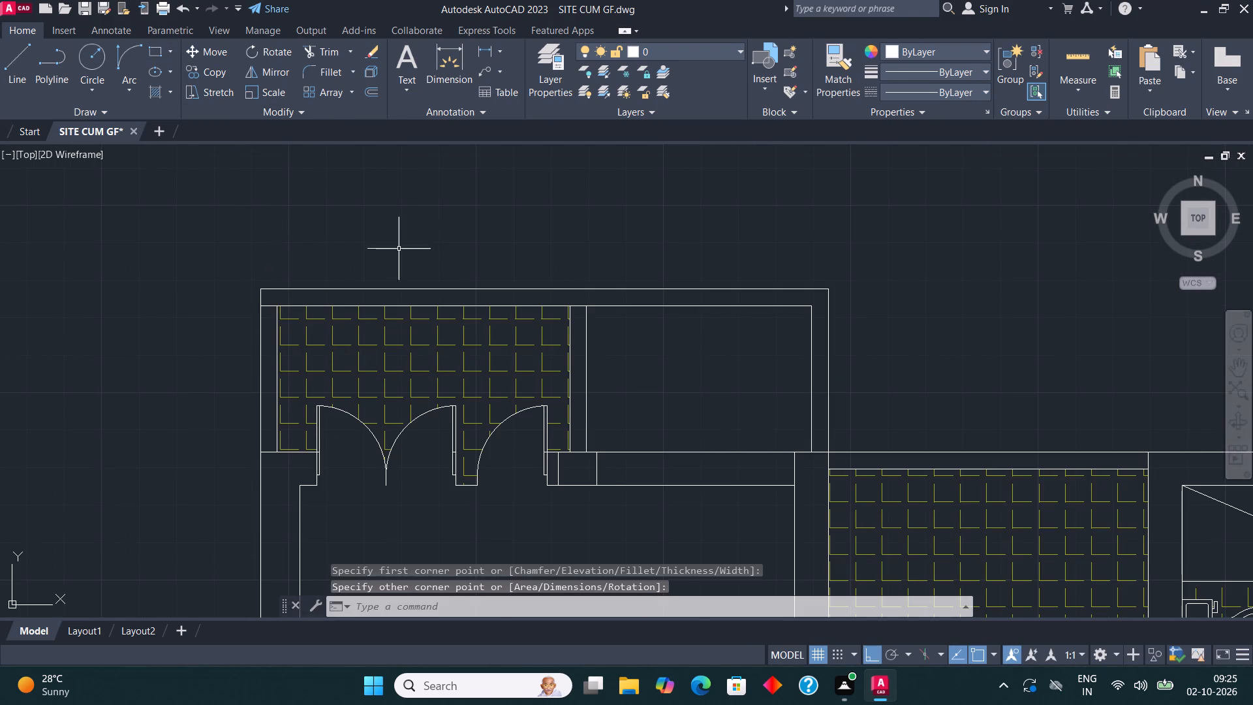
middle_click_drag(388, 245, 375, 254)
Make the window layer current and draw rectangles filling the northwest balcony's west, north and east walls.
left_click(709, 50)
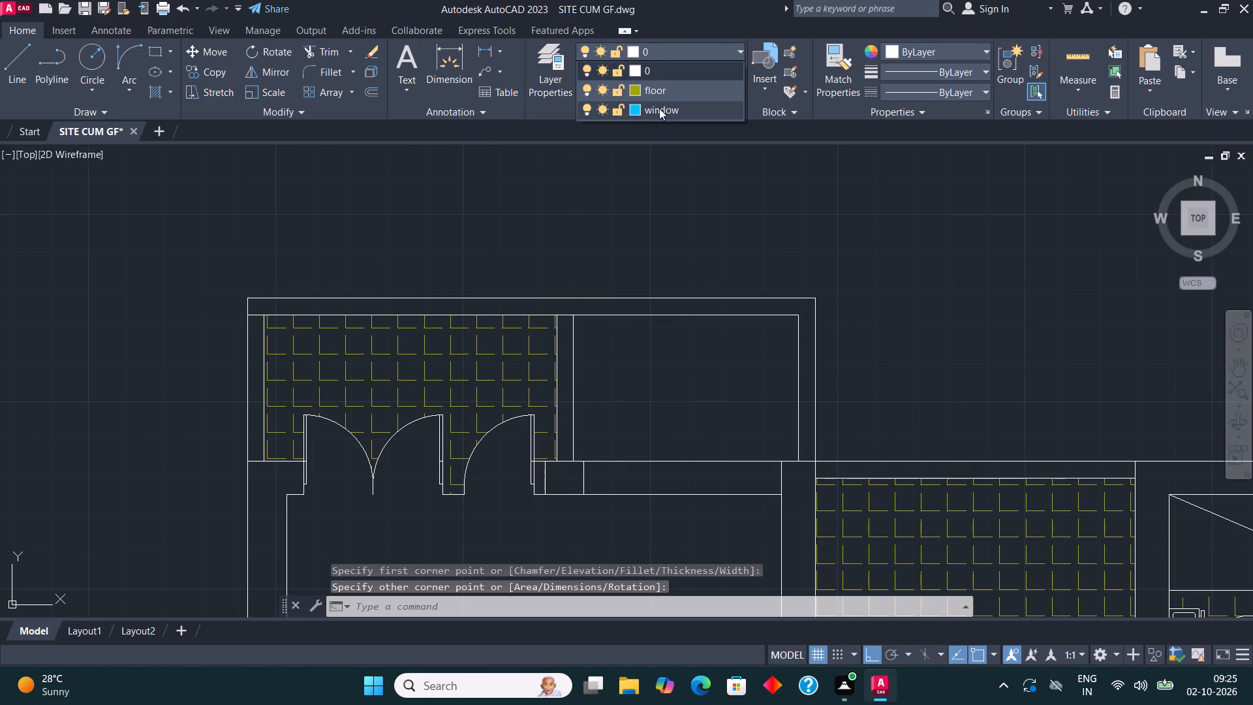
left_click(660, 110)
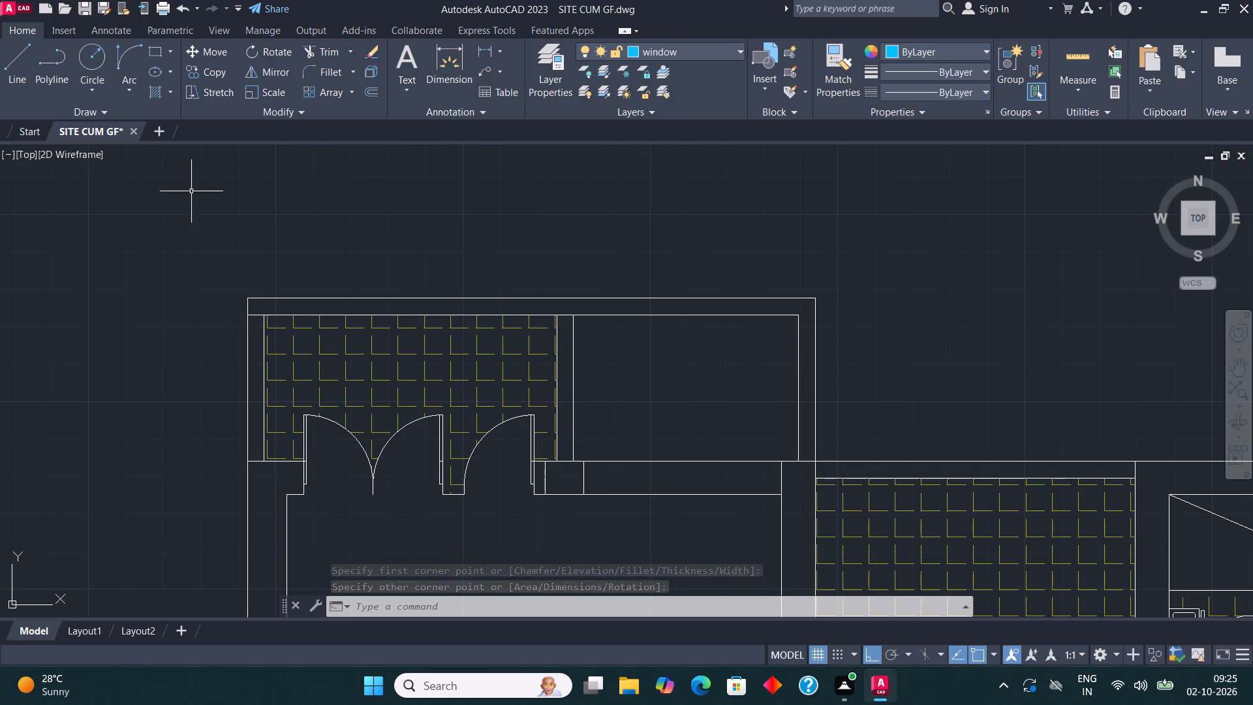
left_click(154, 50)
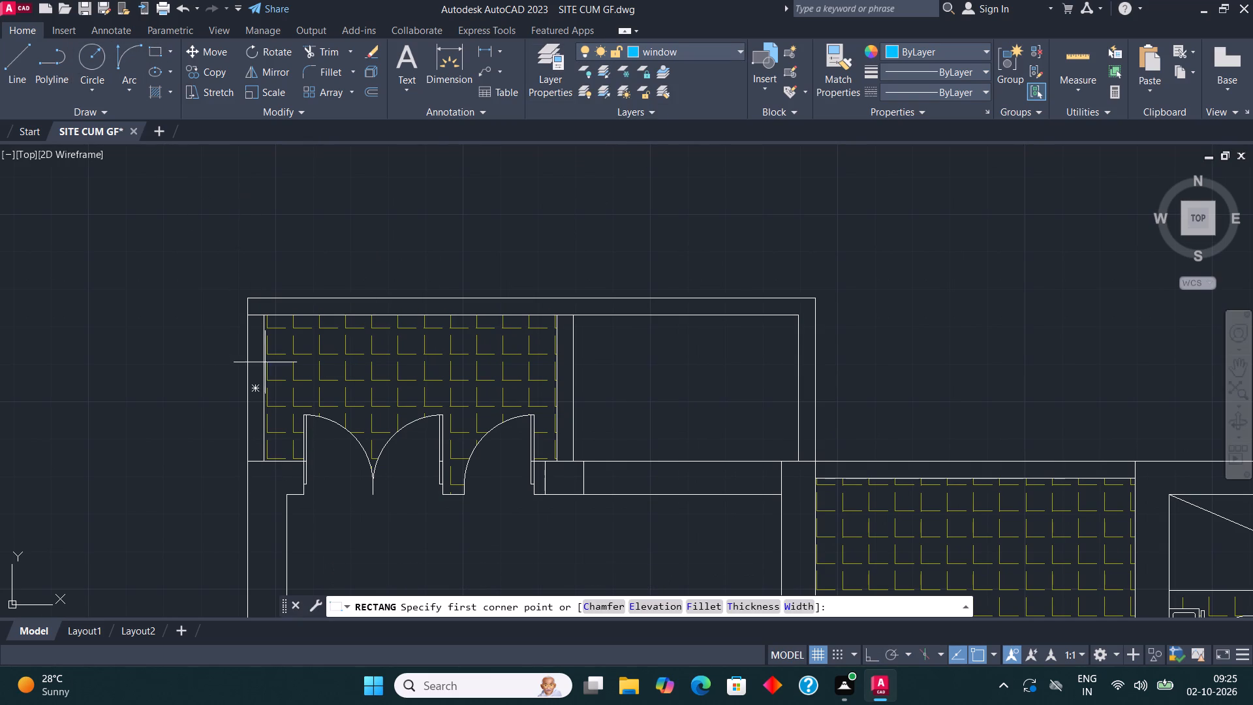
left_click(246, 460)
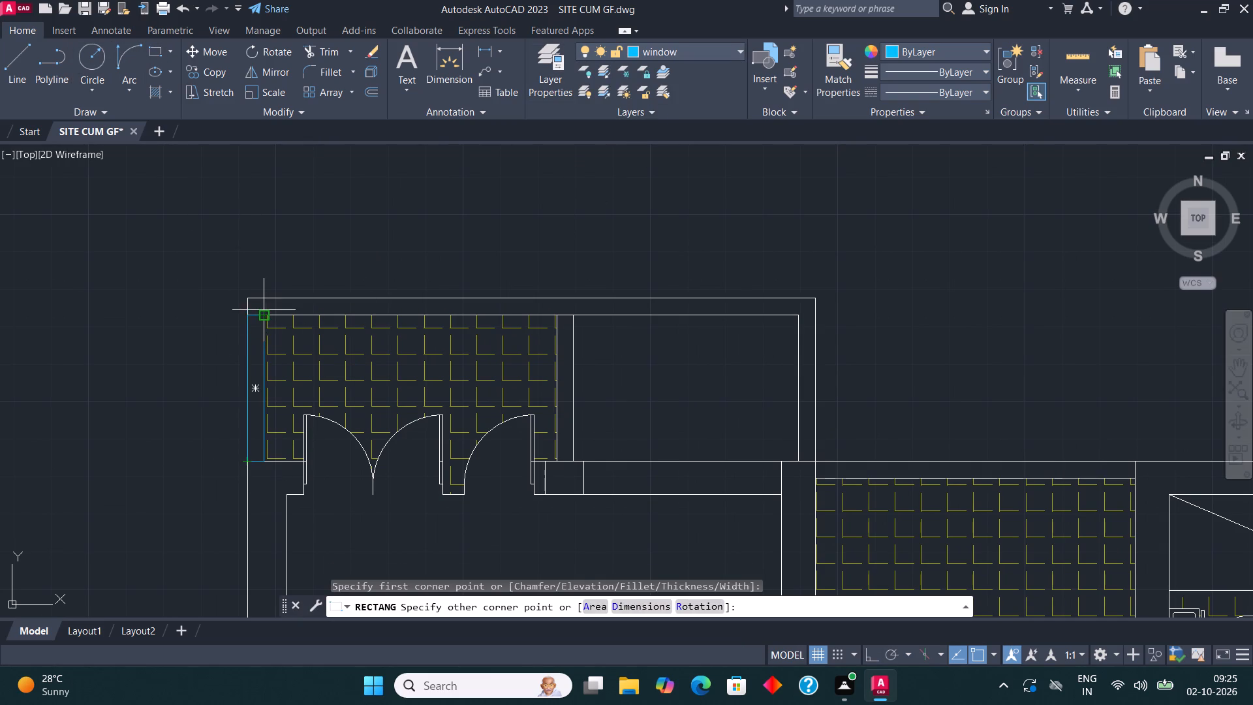
left_click(265, 315)
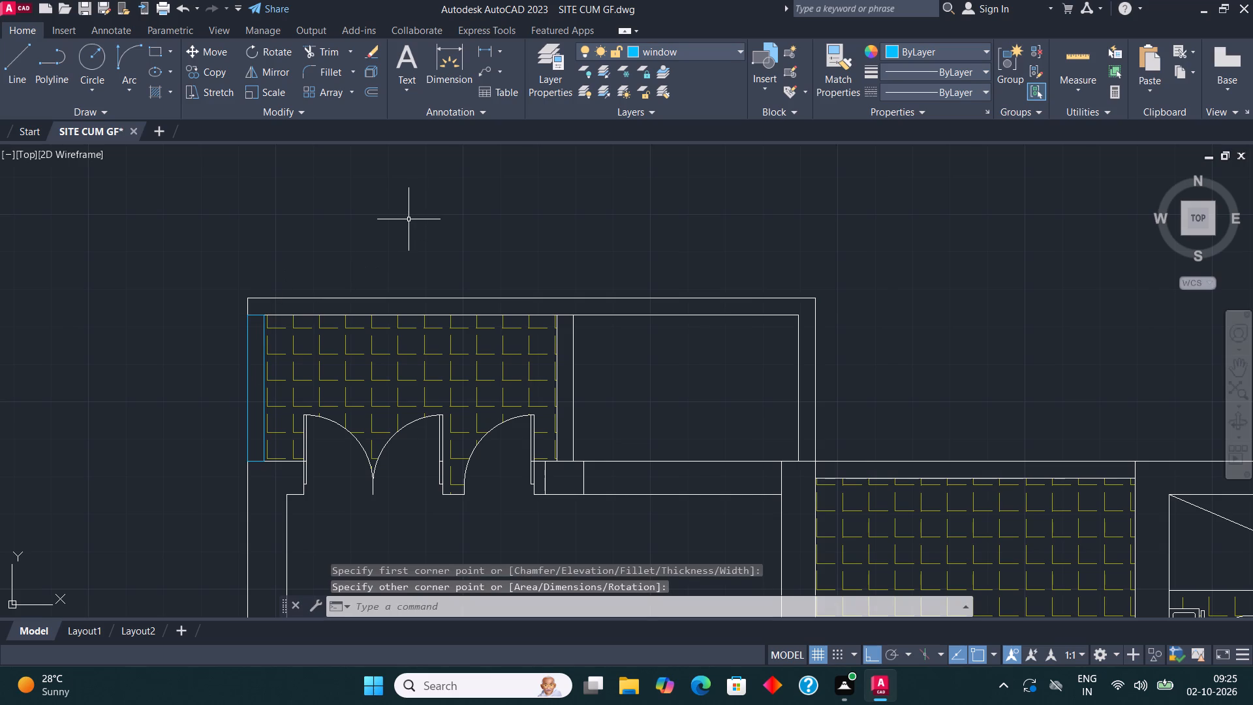
left_click(151, 48)
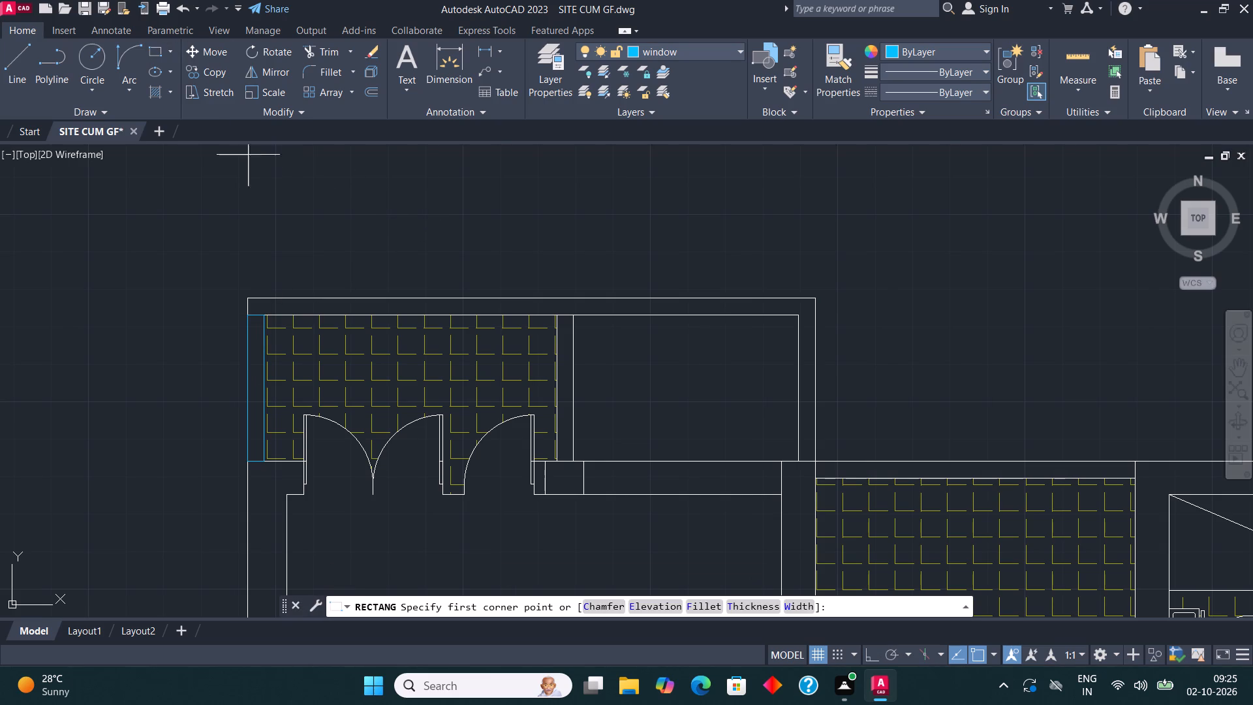
left_click(249, 315)
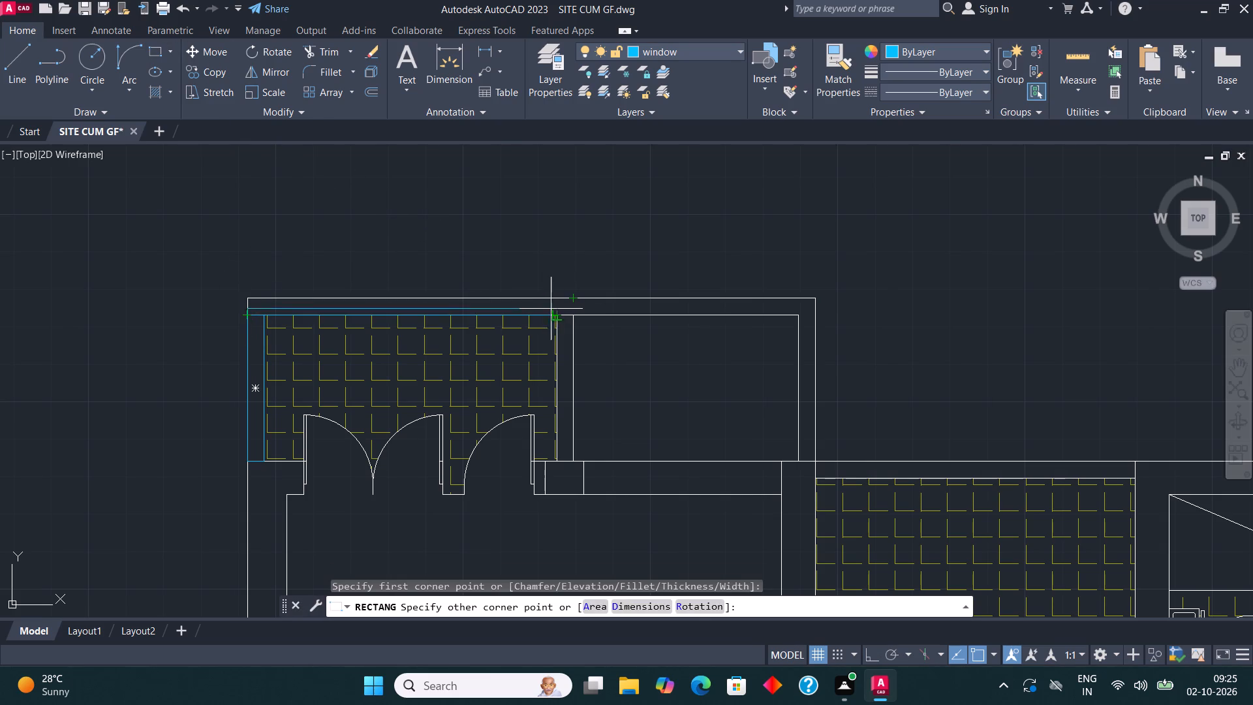
left_click(557, 299)
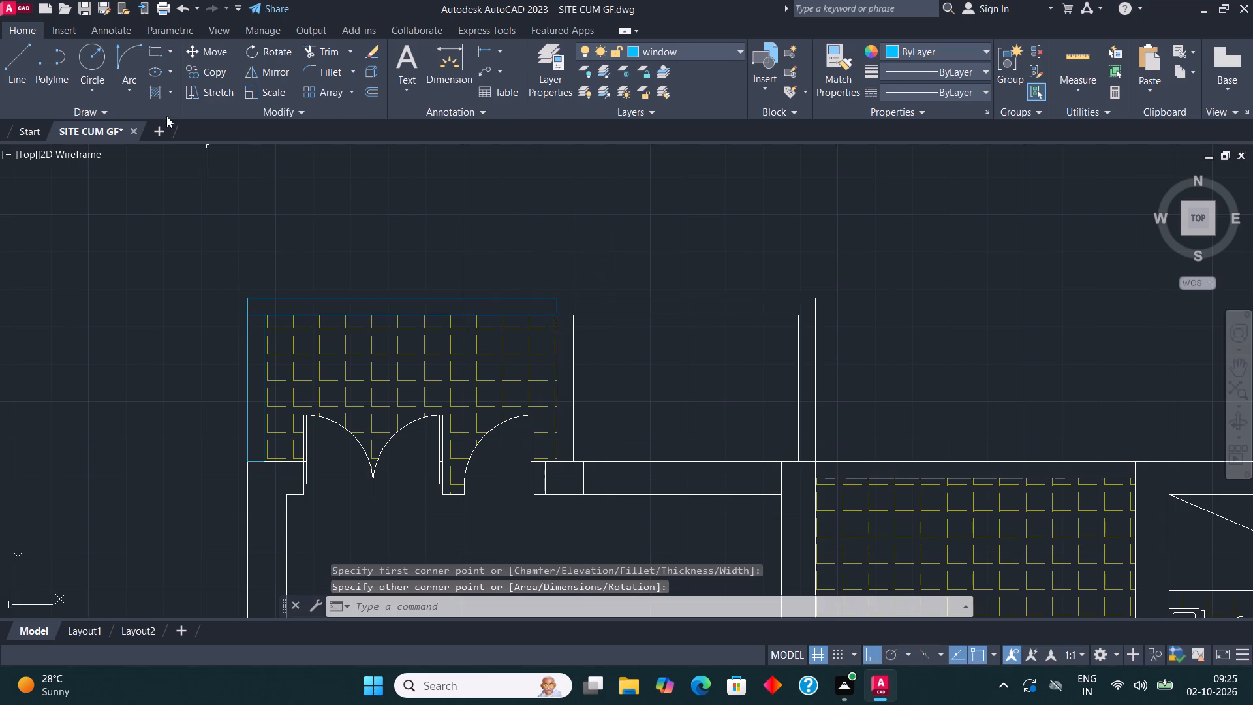
left_click(157, 47)
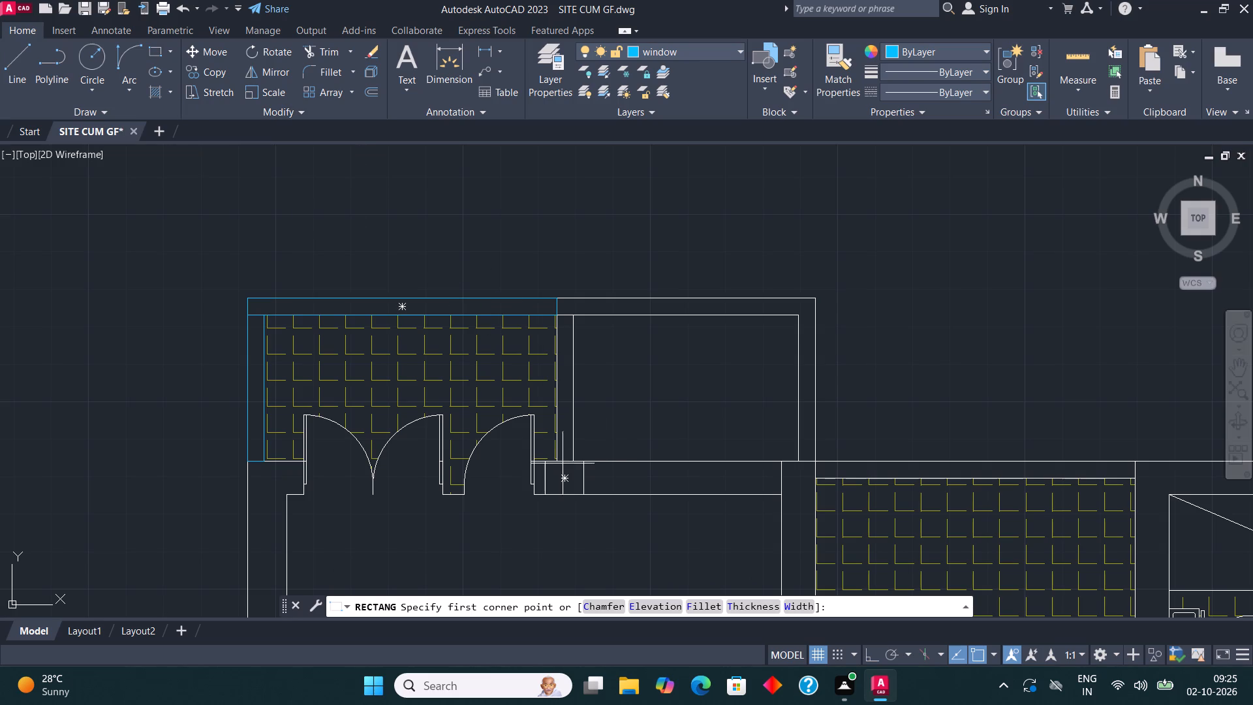
left_click(555, 464)
left_click(570, 298)
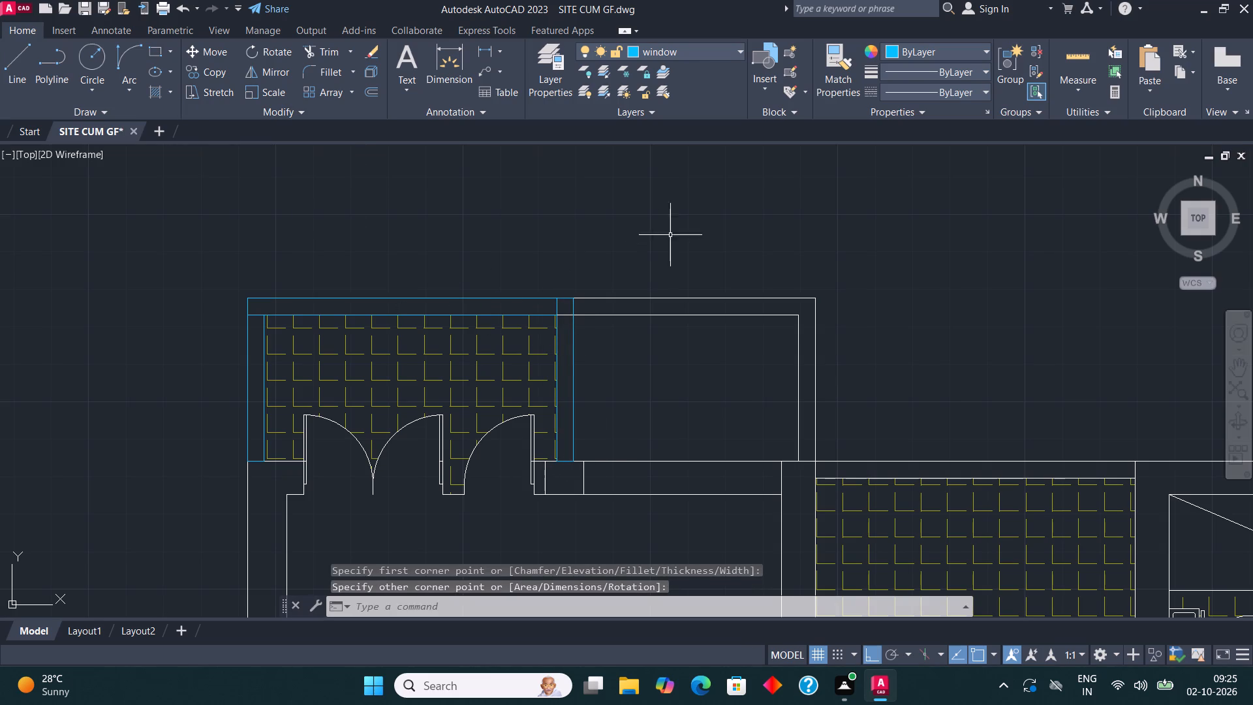
Draw a window rectangle across the wall thickness south of the unhatched space beside the northwest balcony, ending at the room's inner east corner.
middle_click_drag(675, 225, 615, 223)
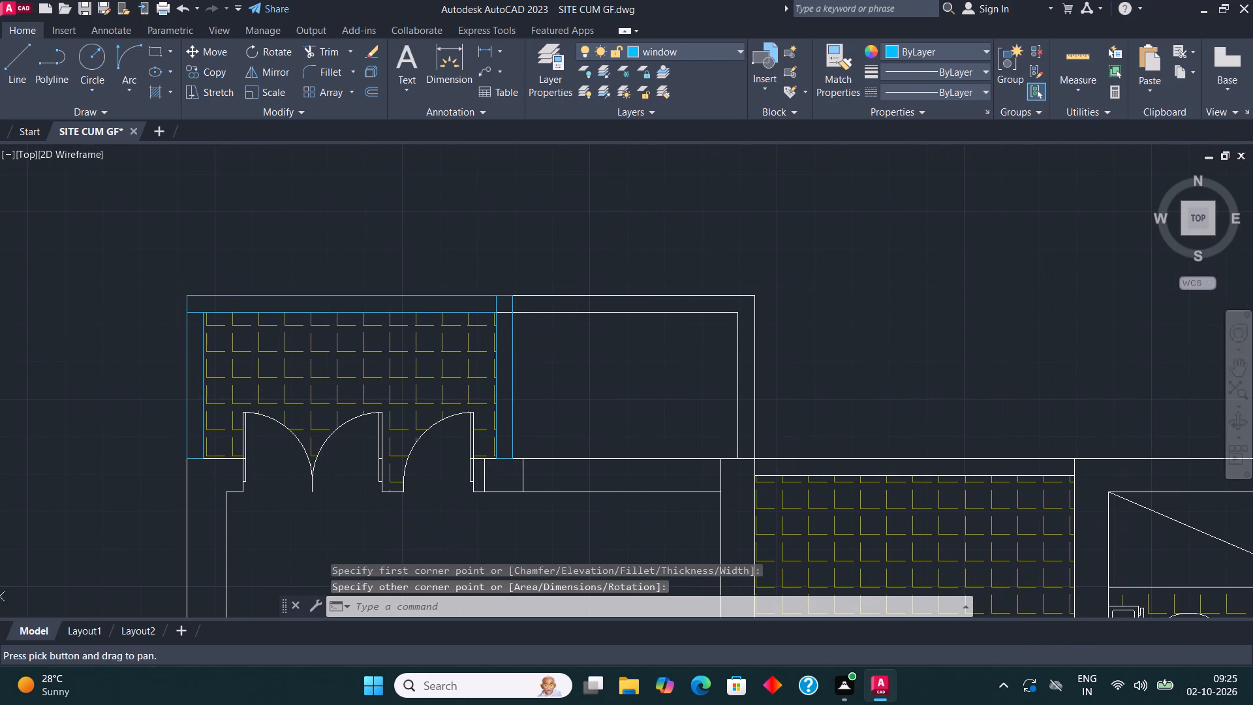
scroll(488, 295, "down", 4)
middle_click_drag(688, 287, 643, 293)
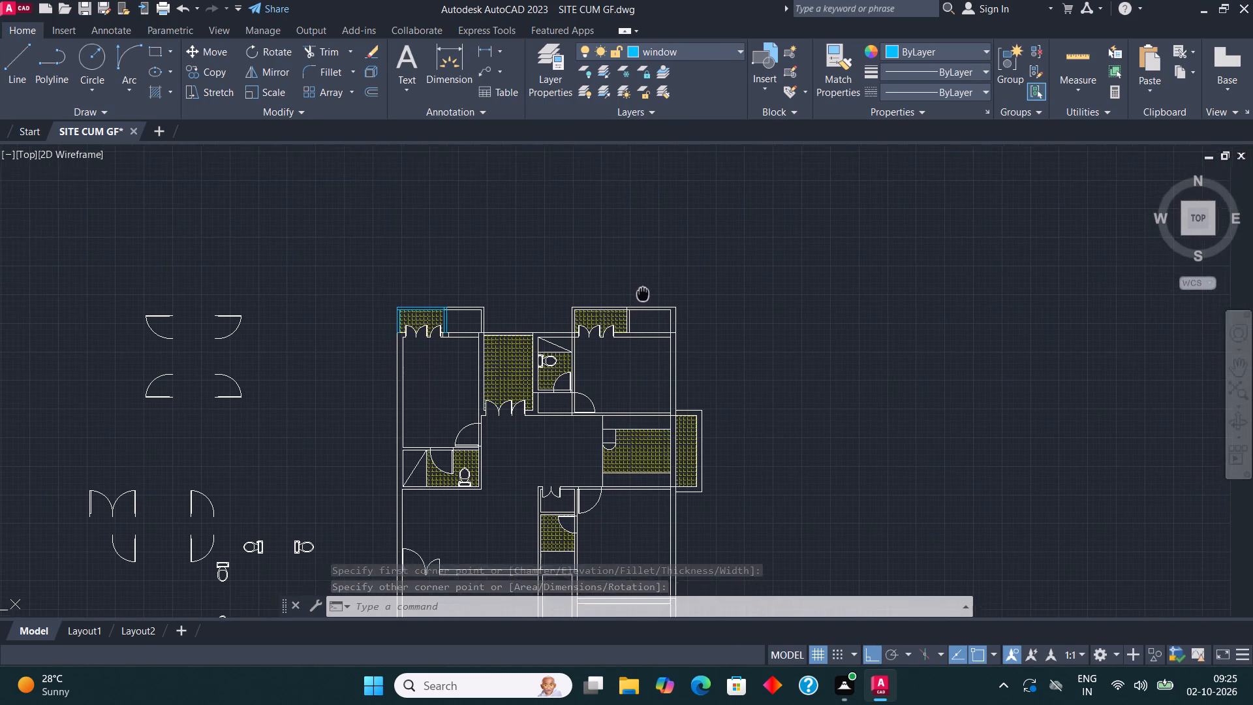
middle_click_drag(643, 293, 656, 375)
scroll(481, 396, "up", 3)
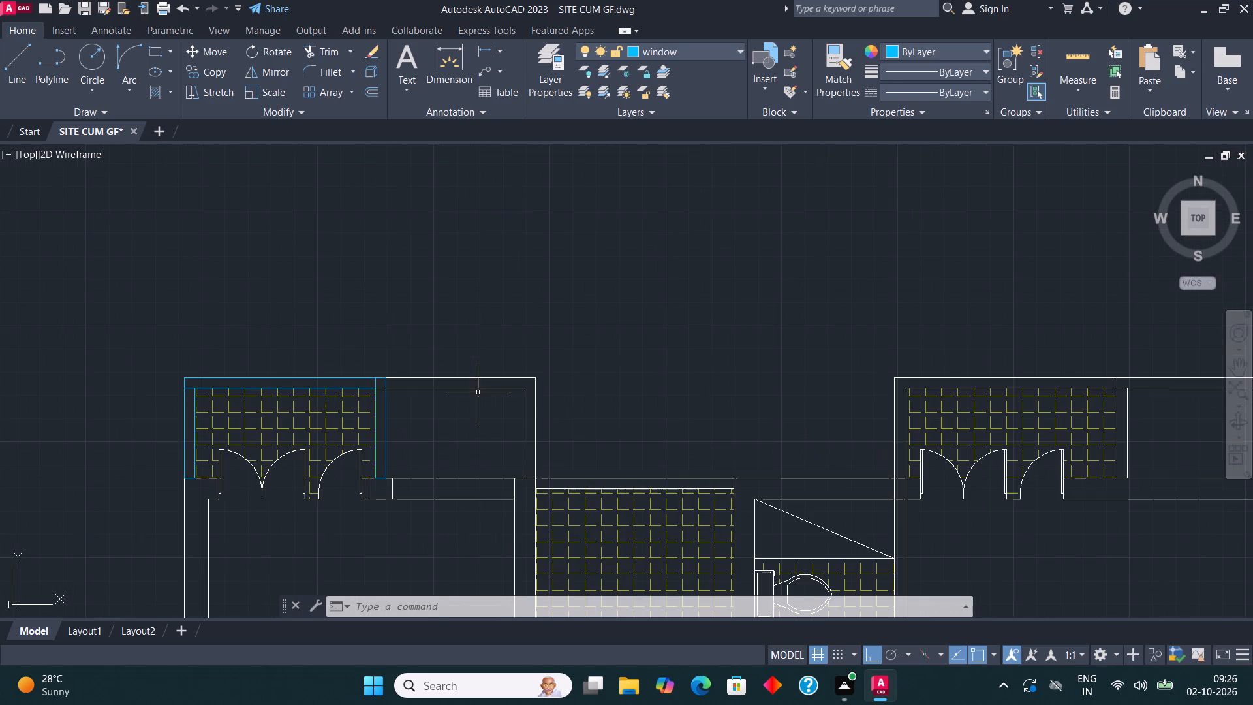
left_click(151, 47)
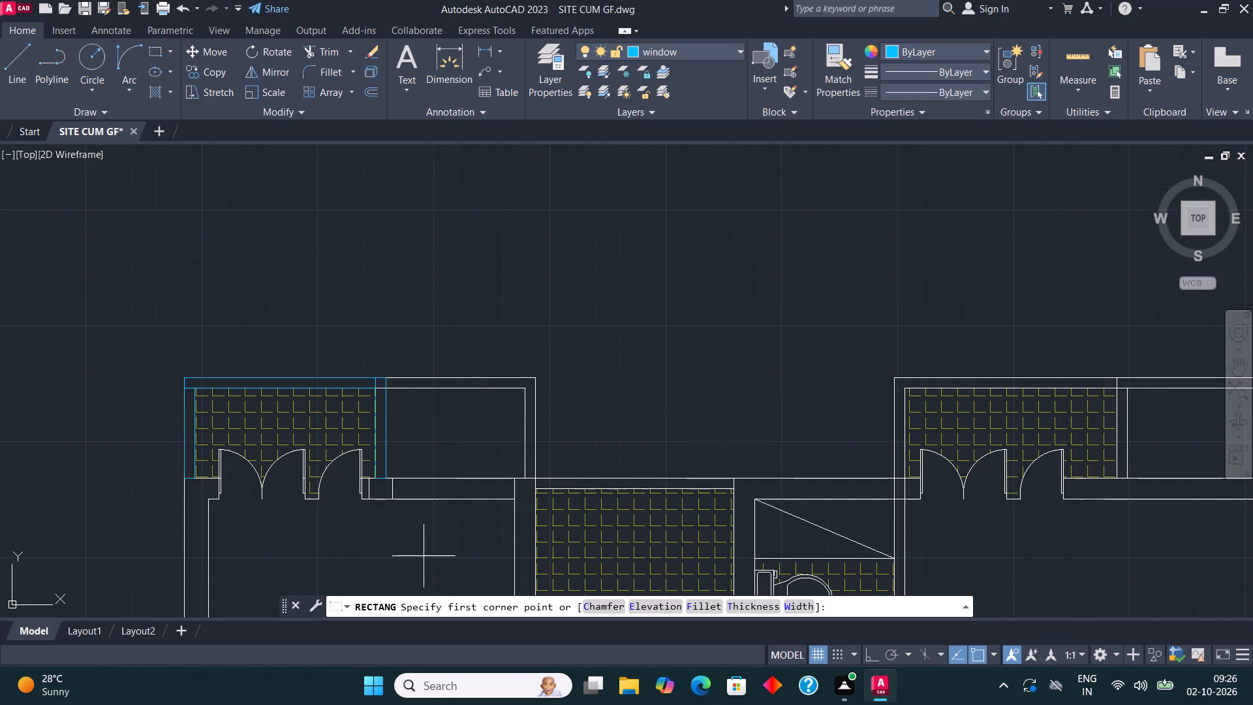
scroll(381, 492, "up", 1)
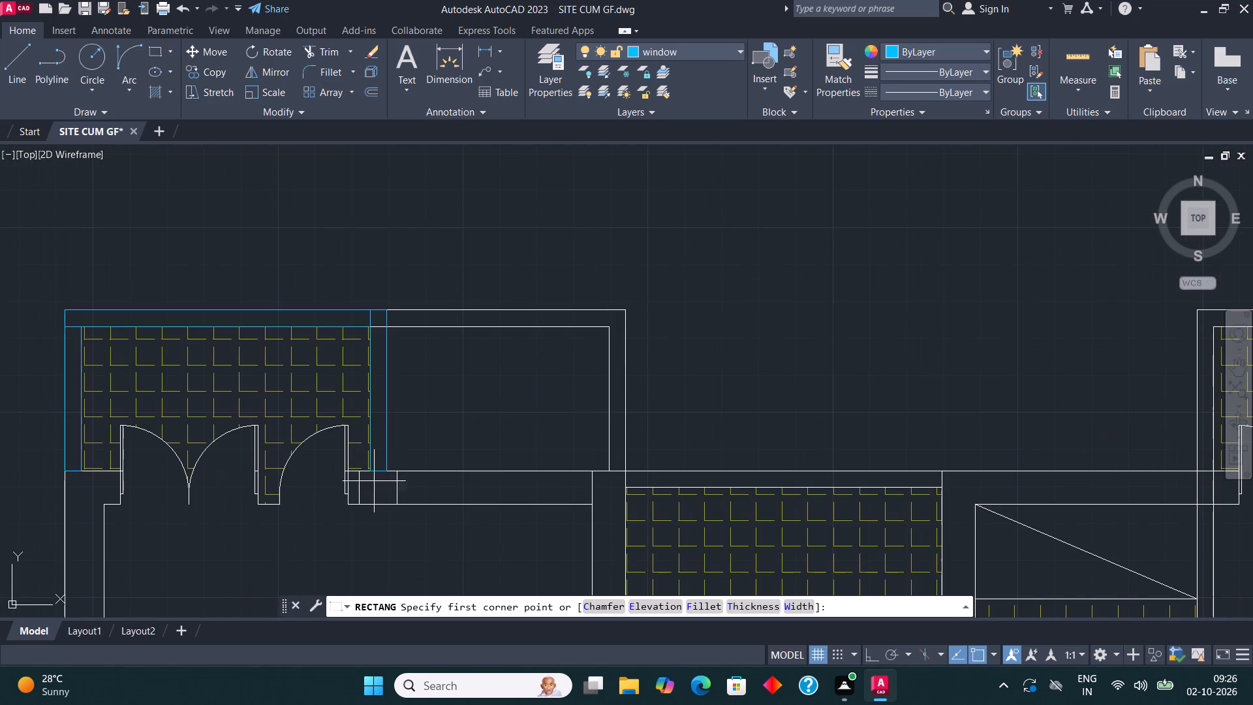
left_click(394, 467)
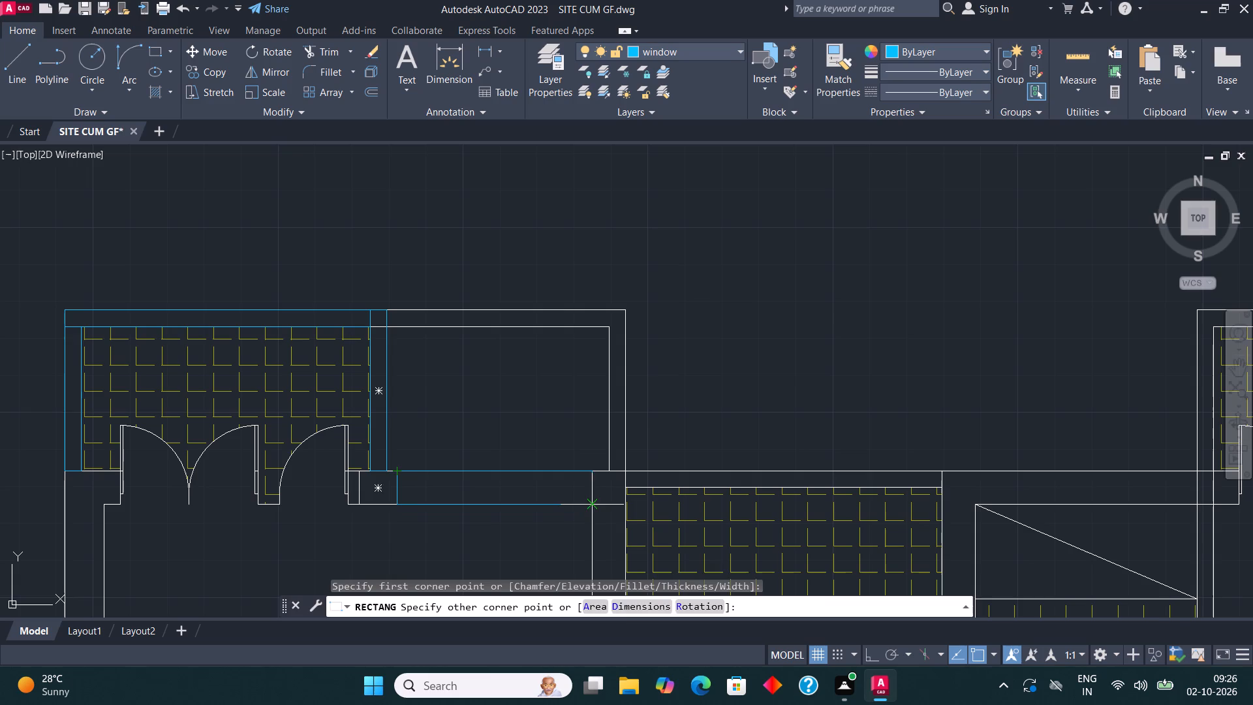
left_click(595, 503)
Draw rectangles filling the north and east walls of the unhatched space east of the northwest balcony.
left_click(155, 50)
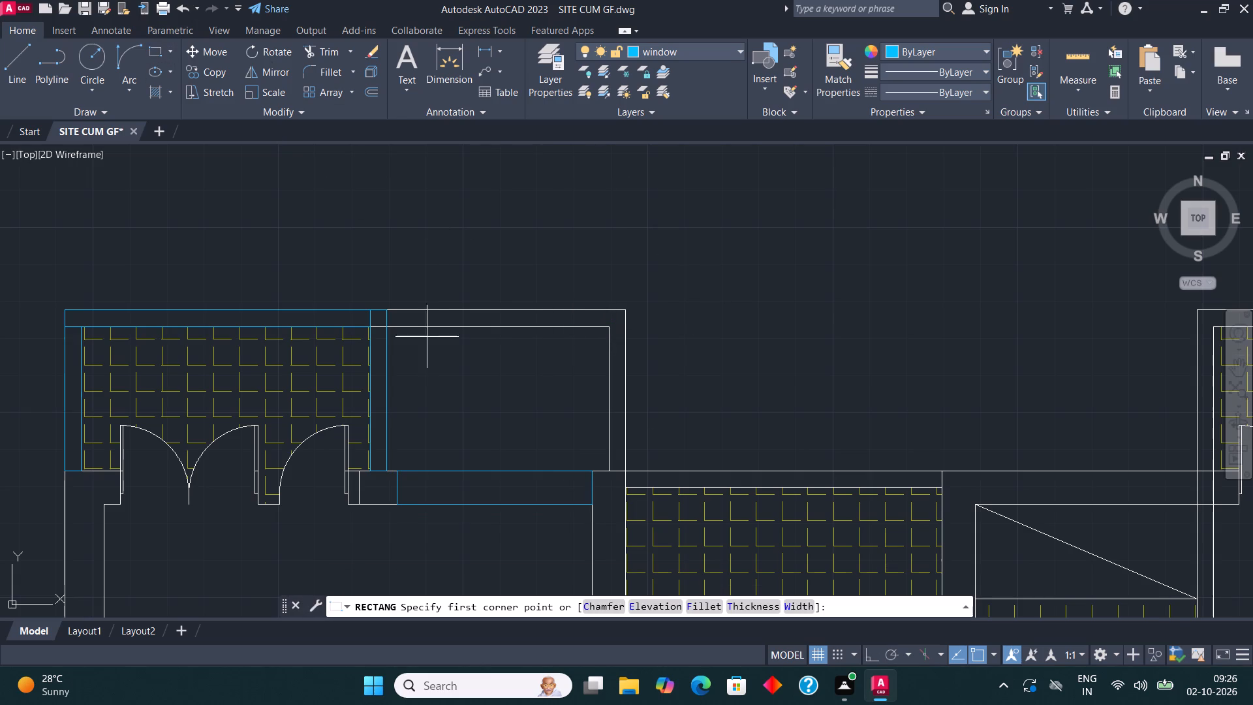
left_click(372, 326)
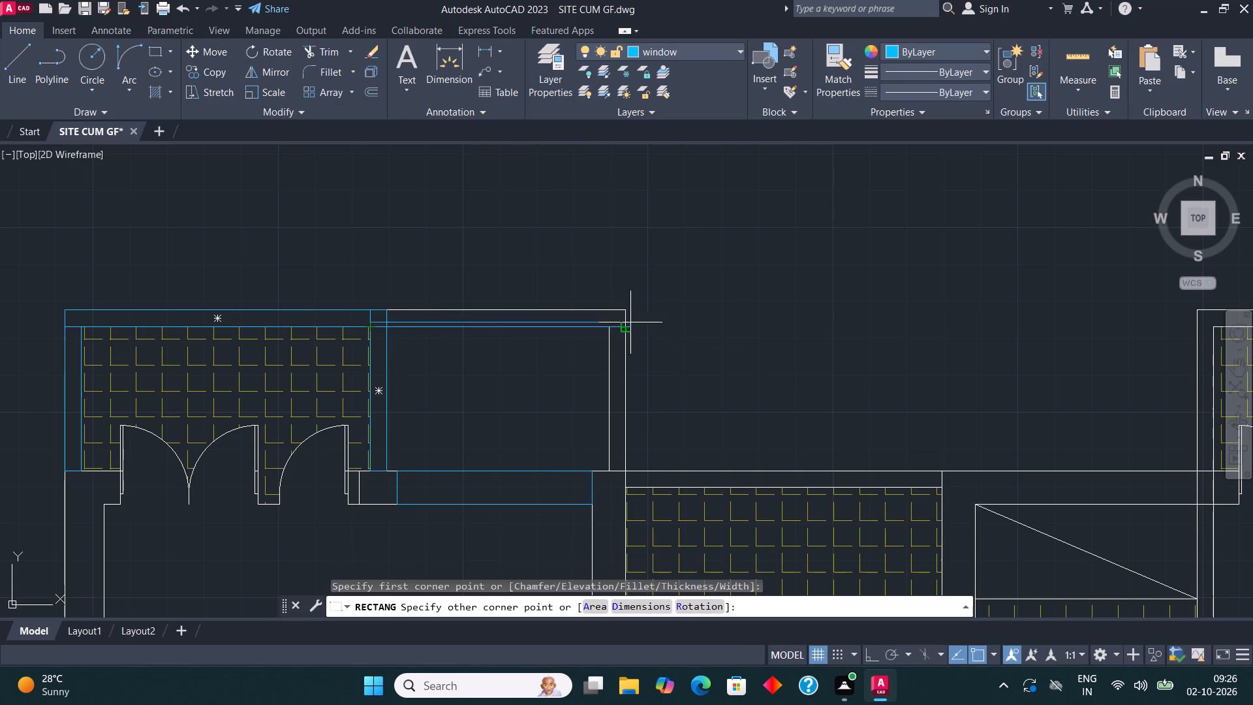
left_click(628, 312)
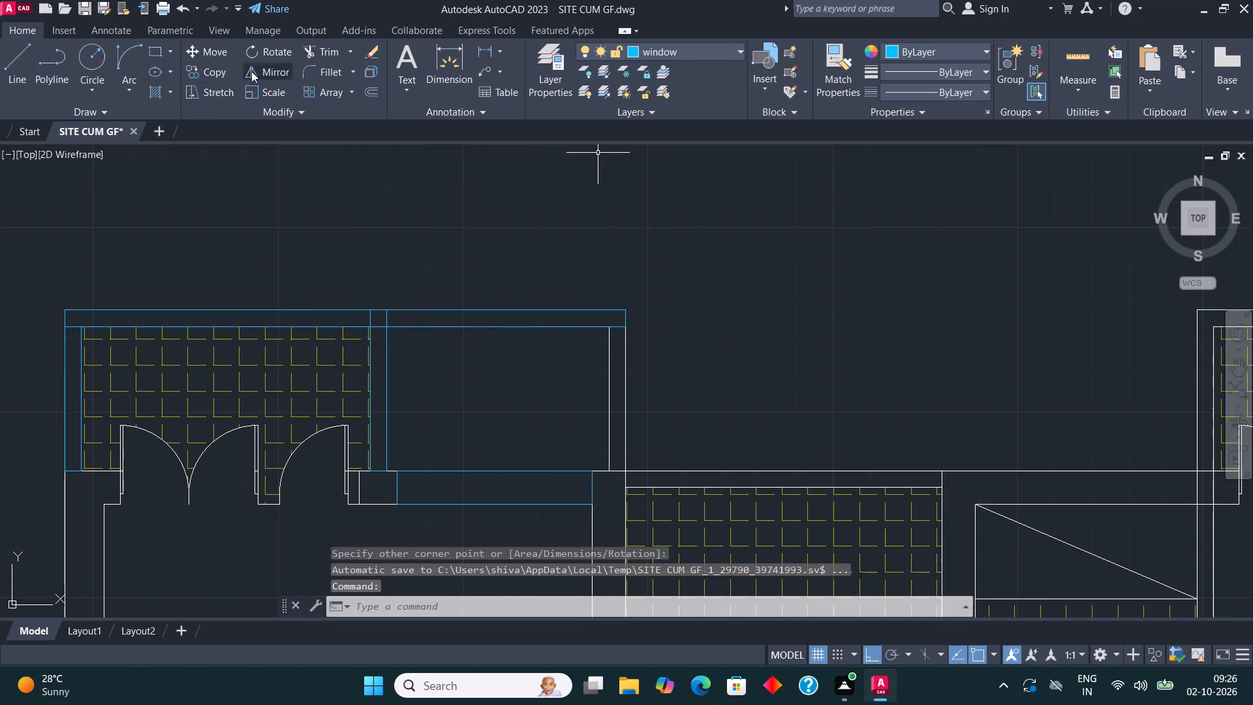
left_click(155, 47)
left_click(611, 467)
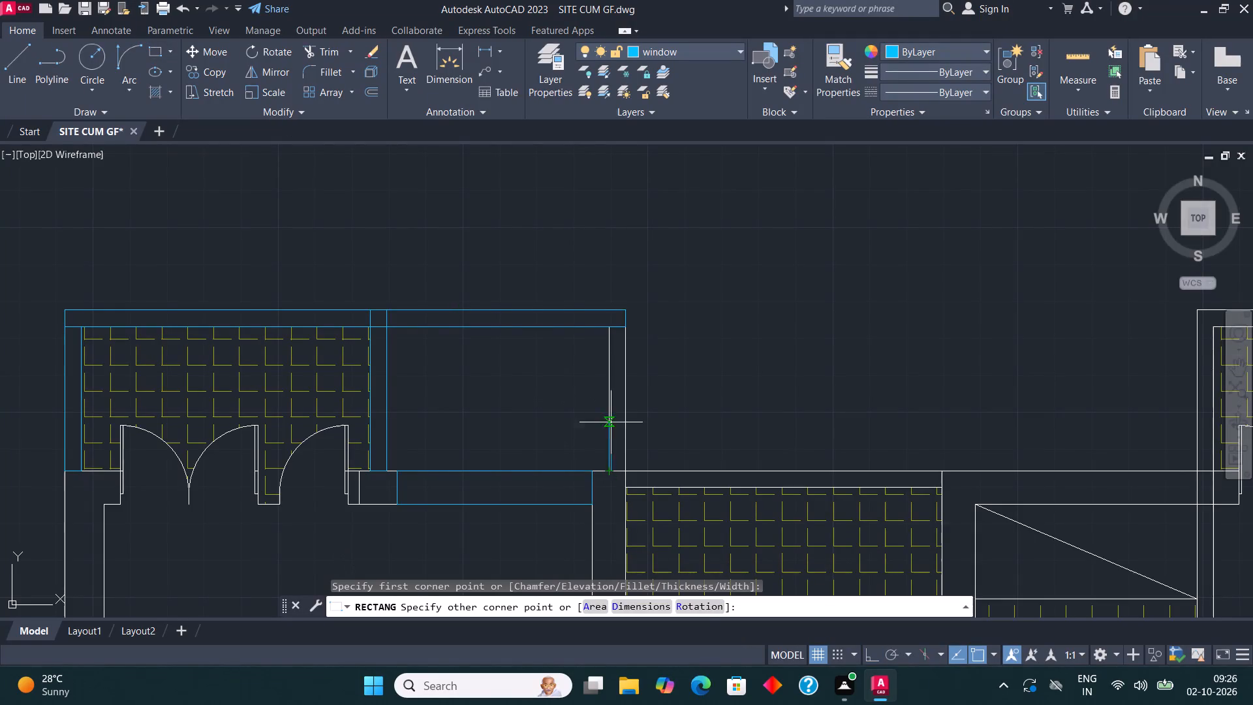
left_click(625, 328)
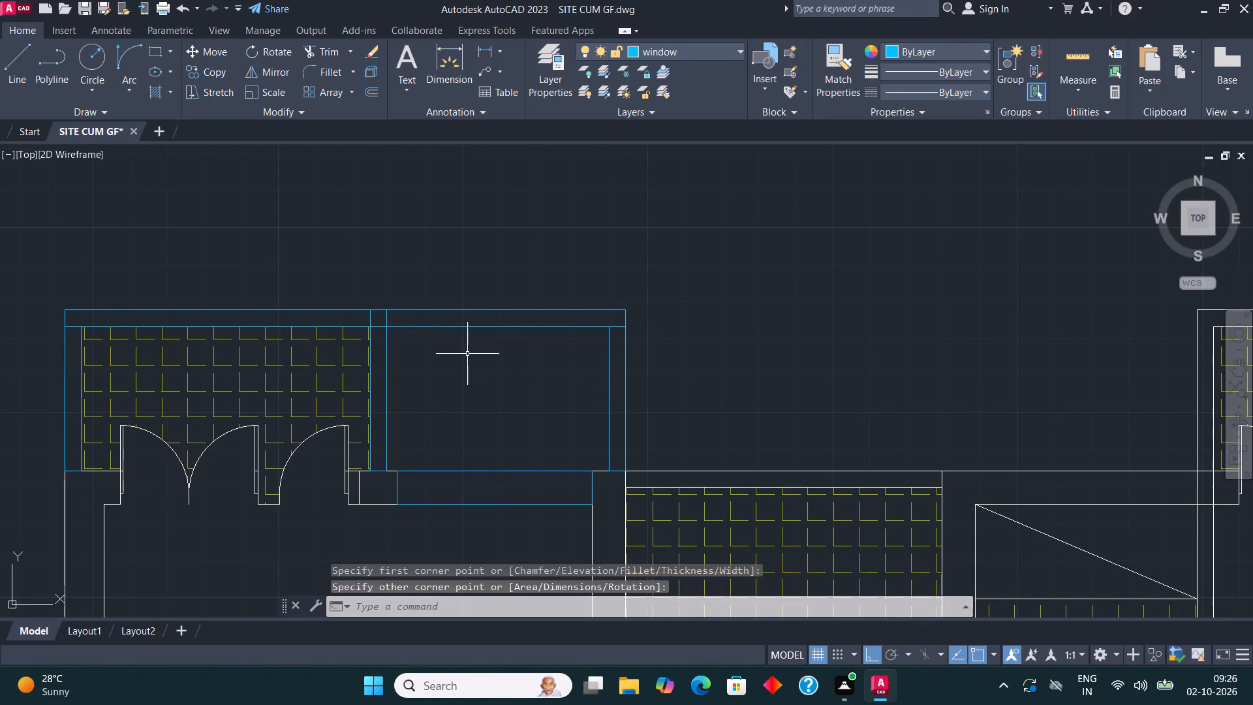
Draw a rectangle filling the thin north wall of the hatched area between the northwest room and the northern toilet.
middle_click_drag(809, 362, 793, 265)
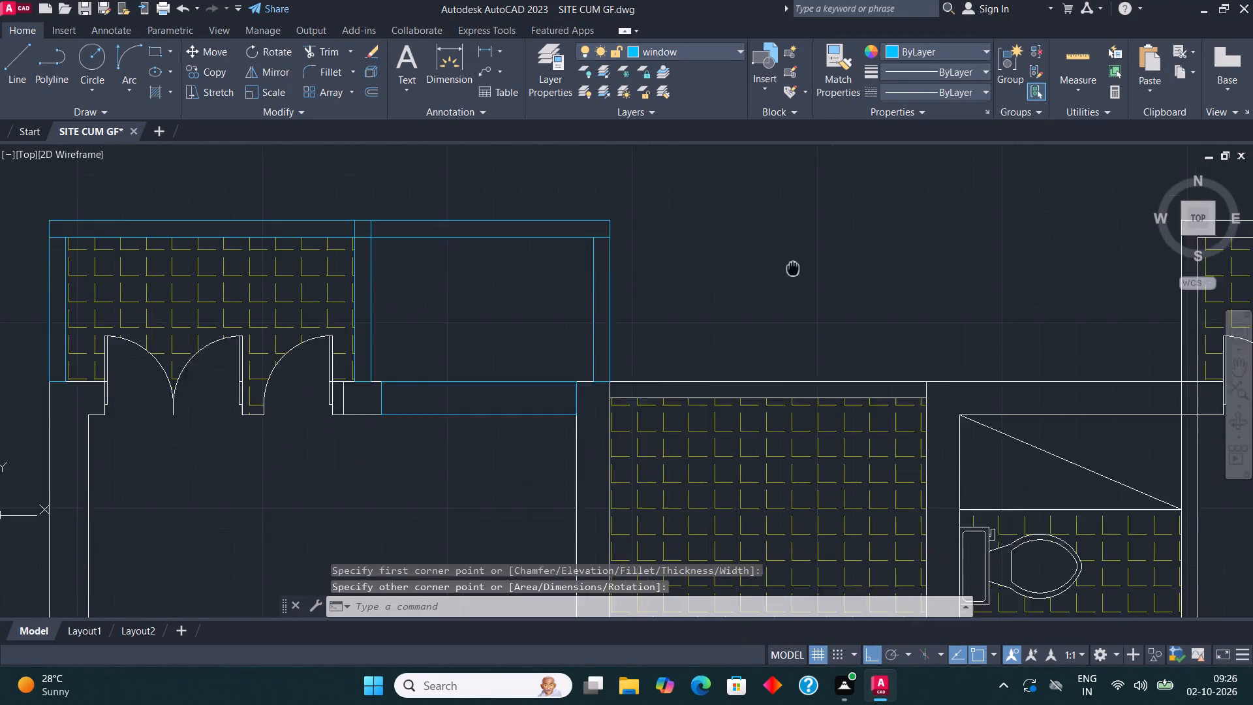
middle_click_drag(793, 265, 775, 224)
middle_click_drag(444, 292, 420, 315)
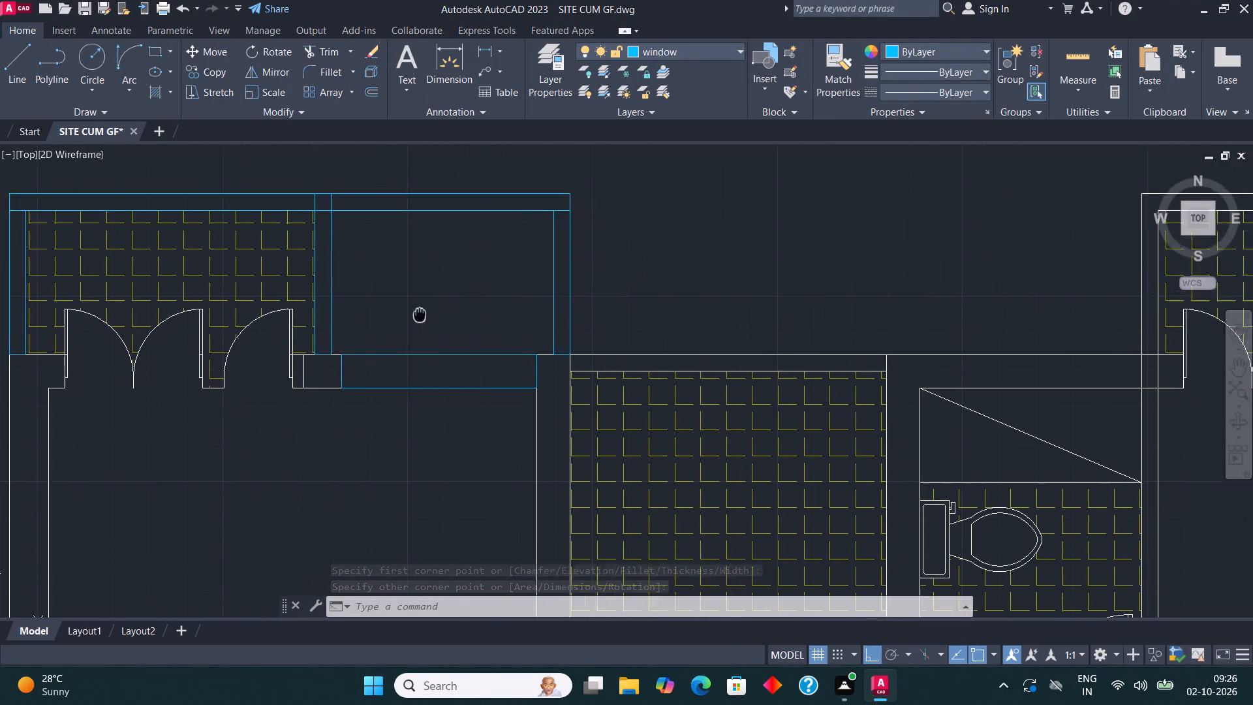
middle_click_drag(420, 315, 369, 331)
left_click(153, 51)
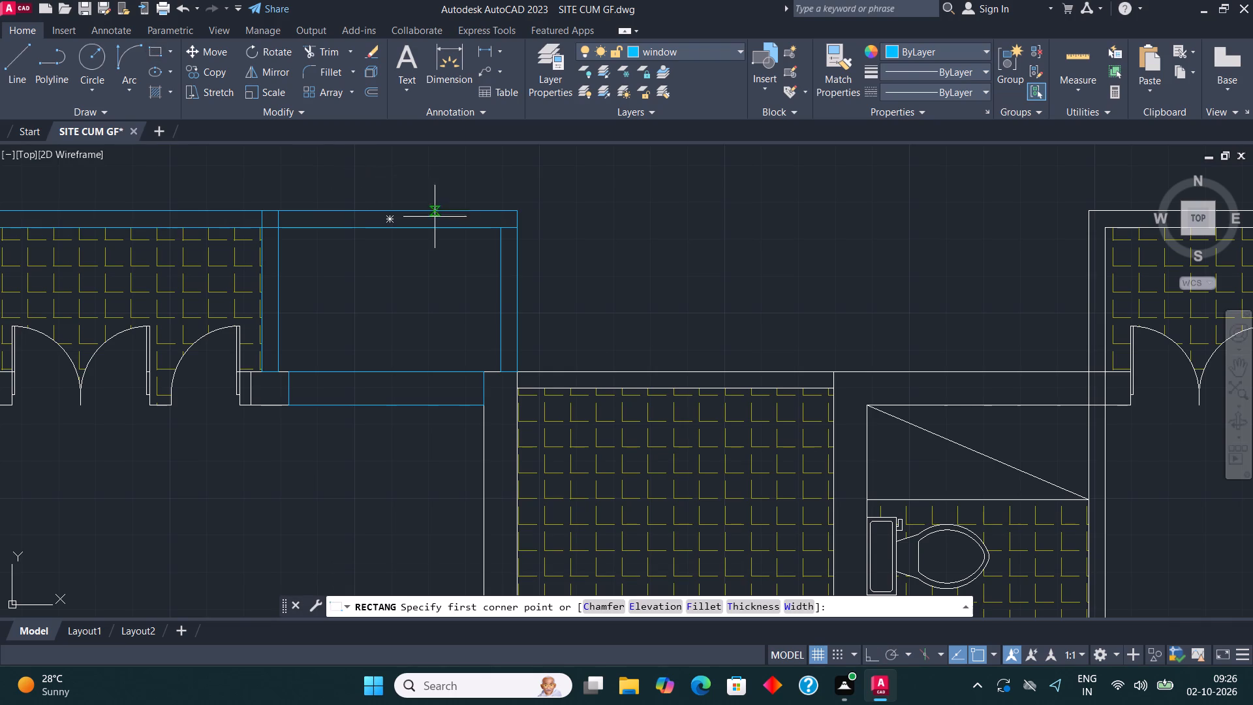
left_click(517, 392)
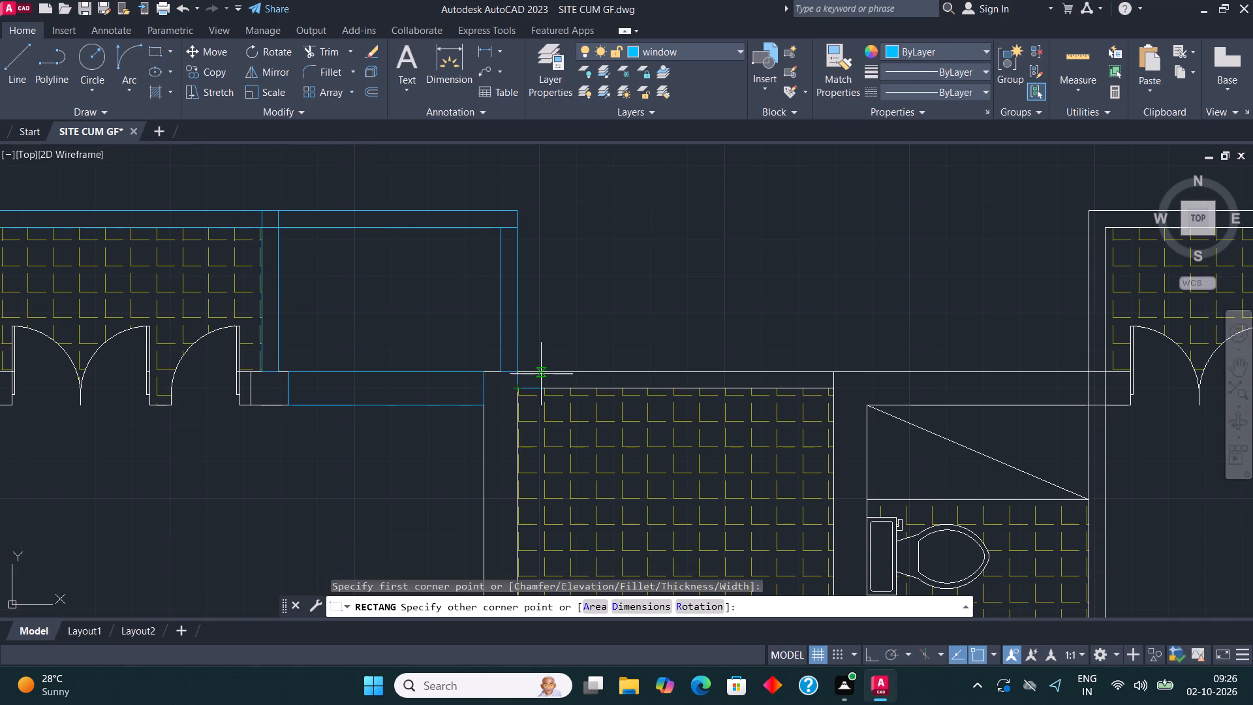
left_click(837, 374)
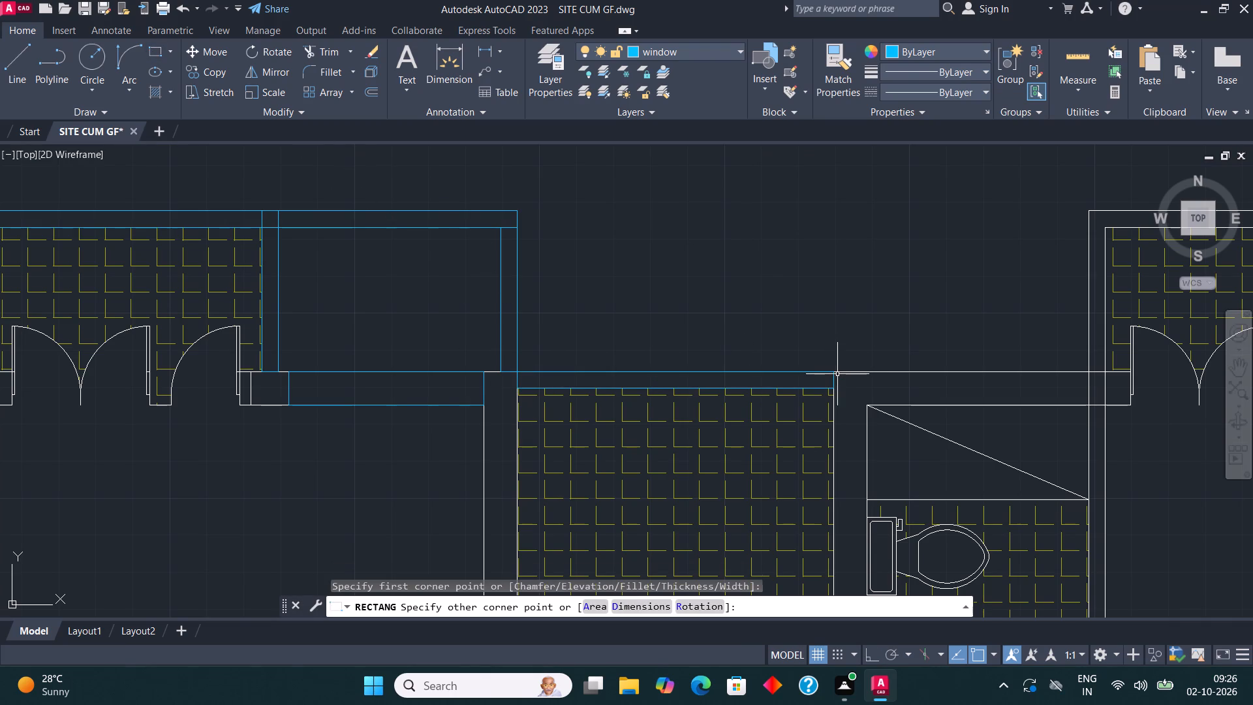
Draw a window rectangle across the northern toilet's north wall and add a lengthwise centre line between its end midpoints.
left_click(153, 43)
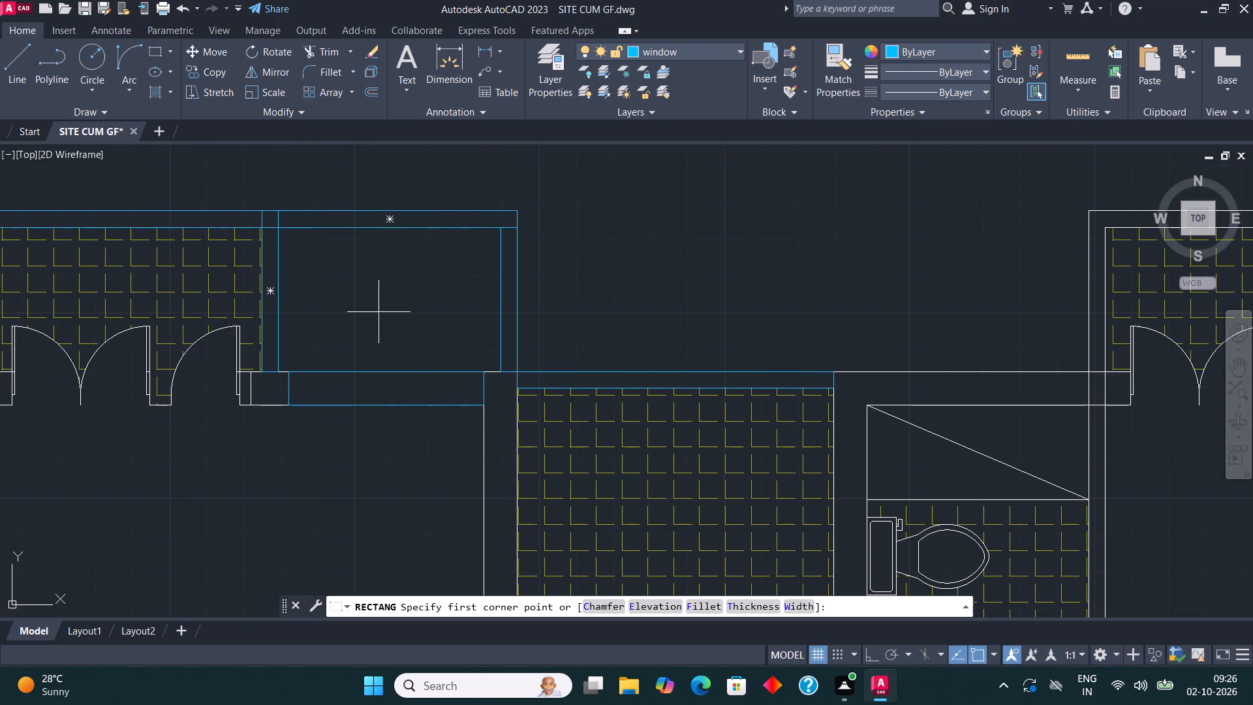
middle_click_drag(653, 337, 192, 336)
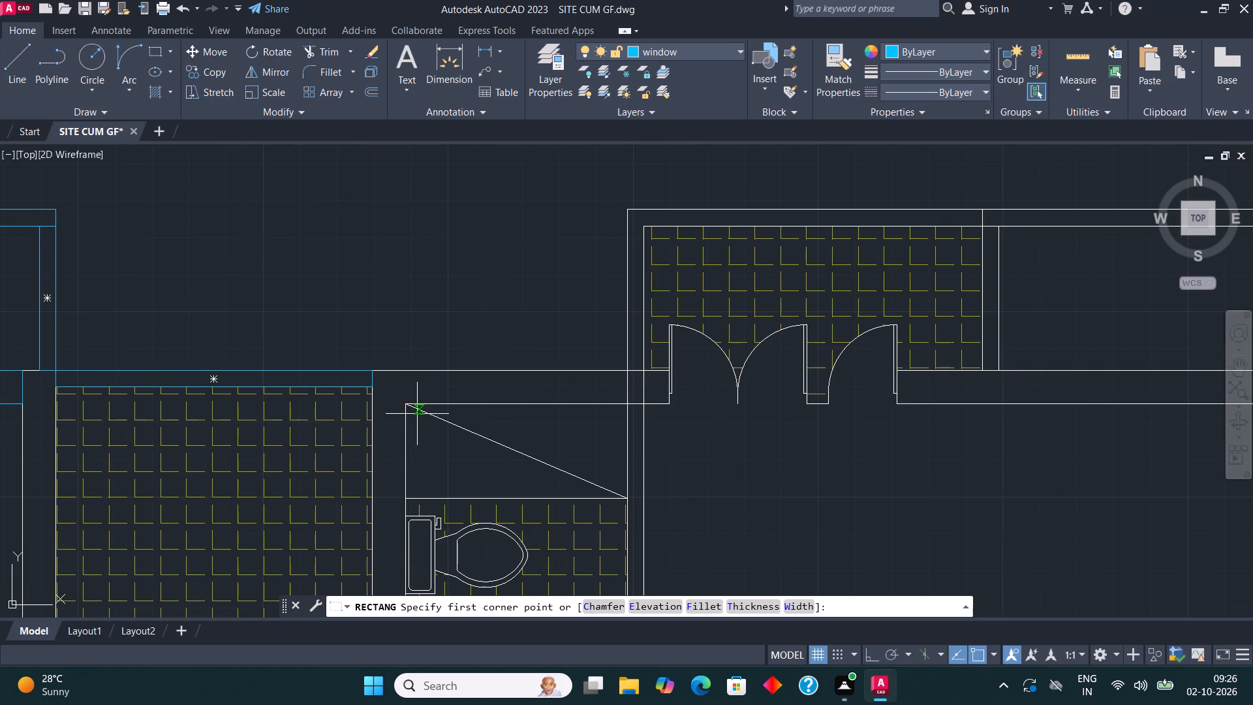
scroll(419, 415, "up", 2)
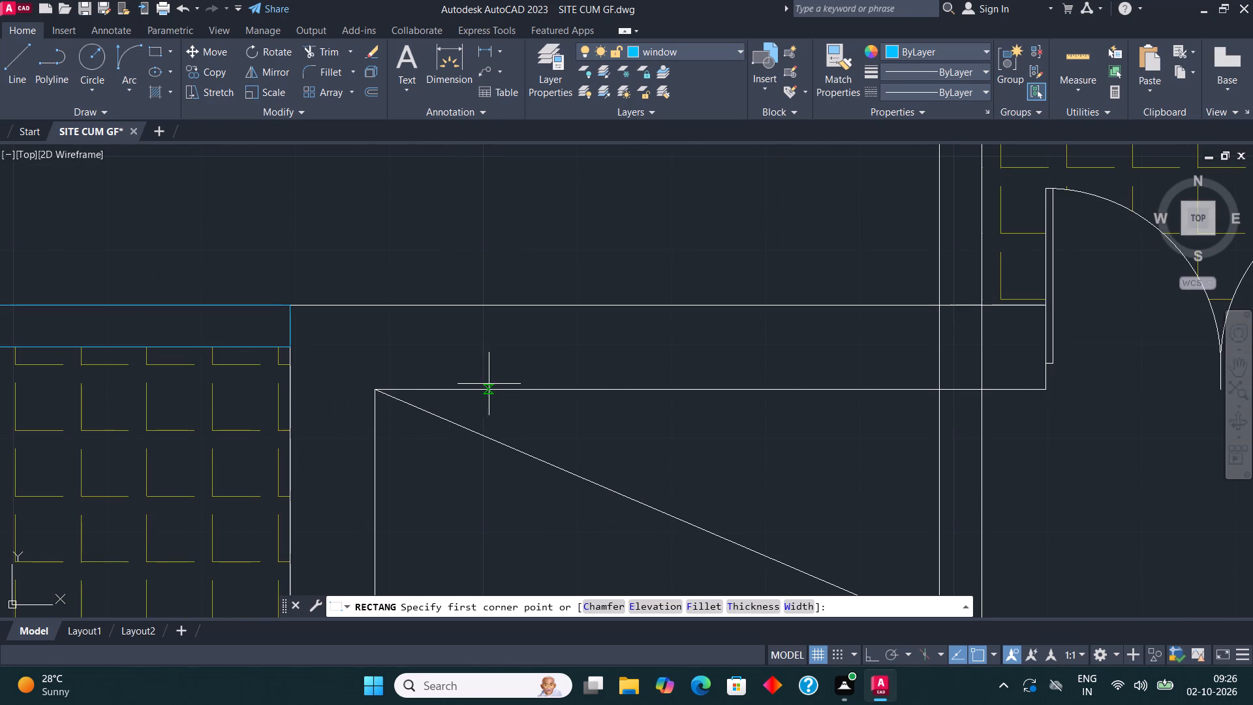
left_click(504, 383)
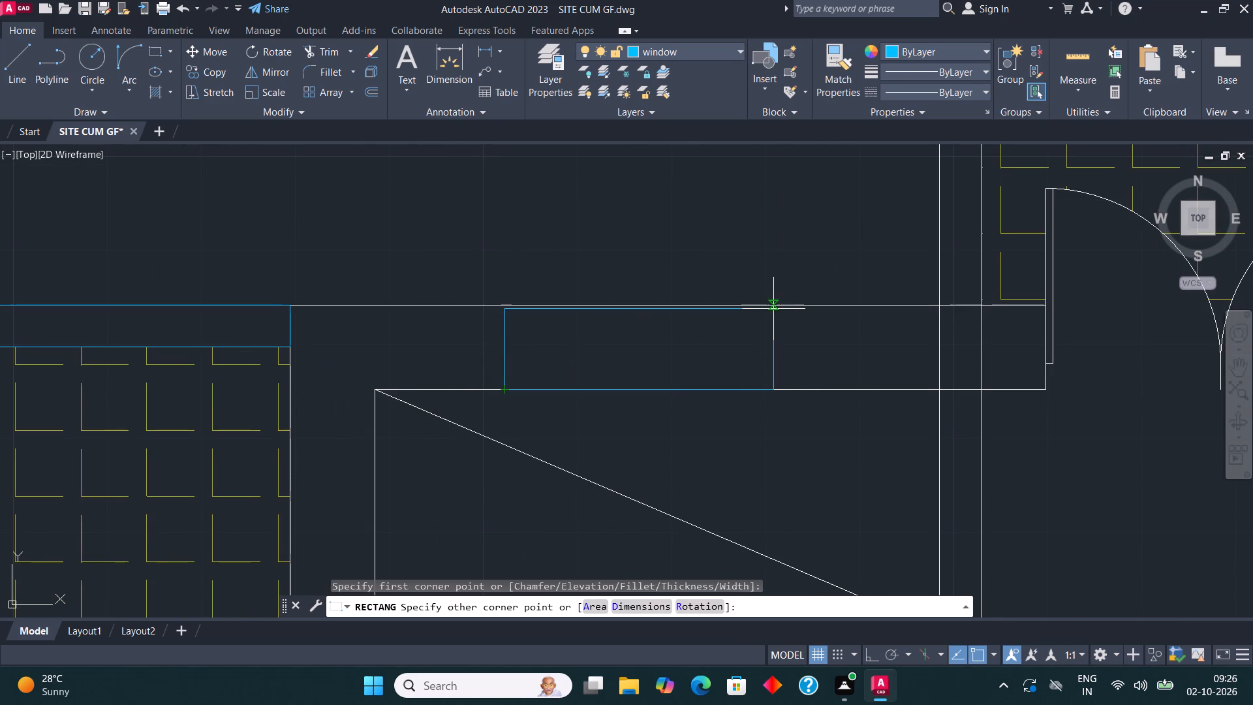
left_click(789, 304)
left_click(22, 48)
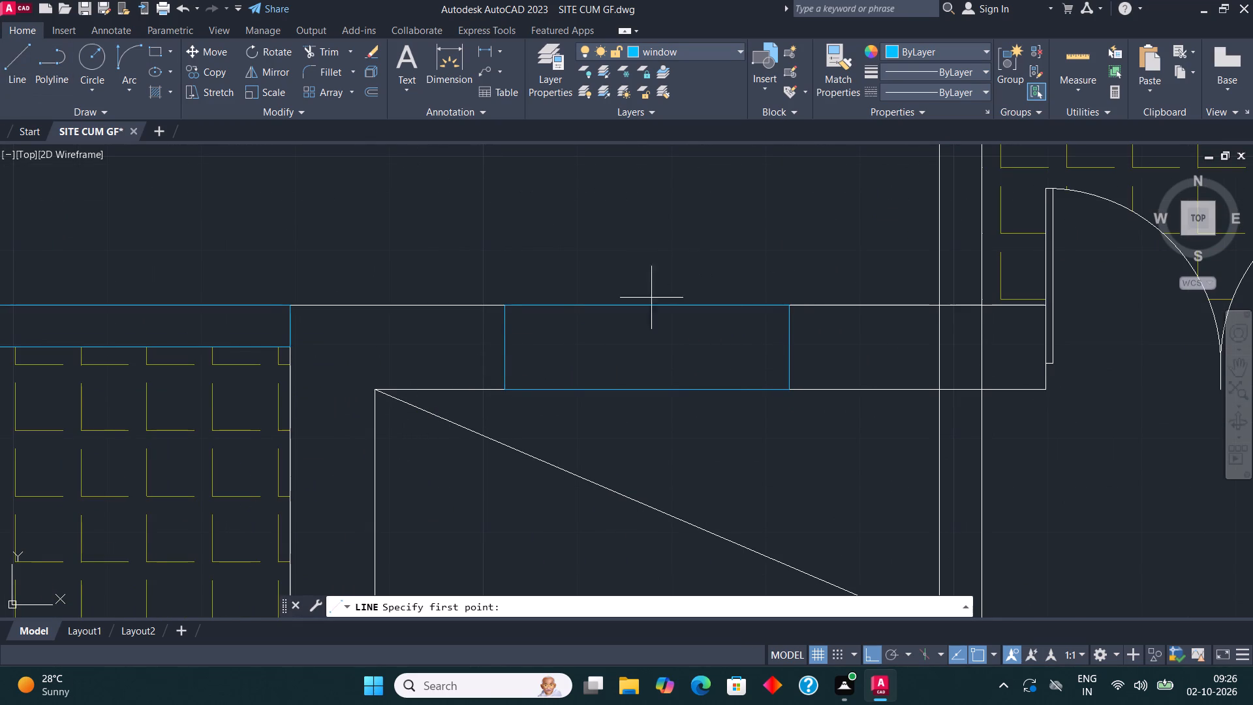
left_click(508, 341)
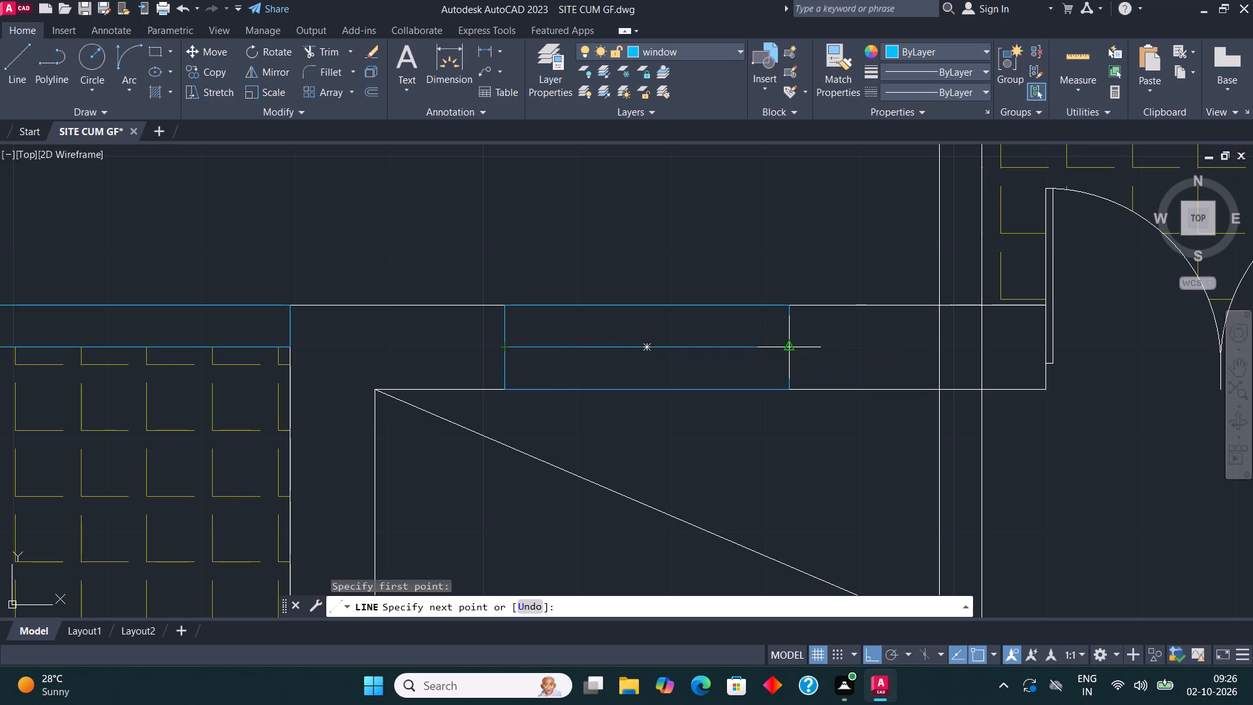
left_click(794, 345)
key("Escape")
Draw a rectangle filling the west wall of the hatched northeast balcony, up to the balcony's outer north edge.
scroll(414, 400, "down", 2)
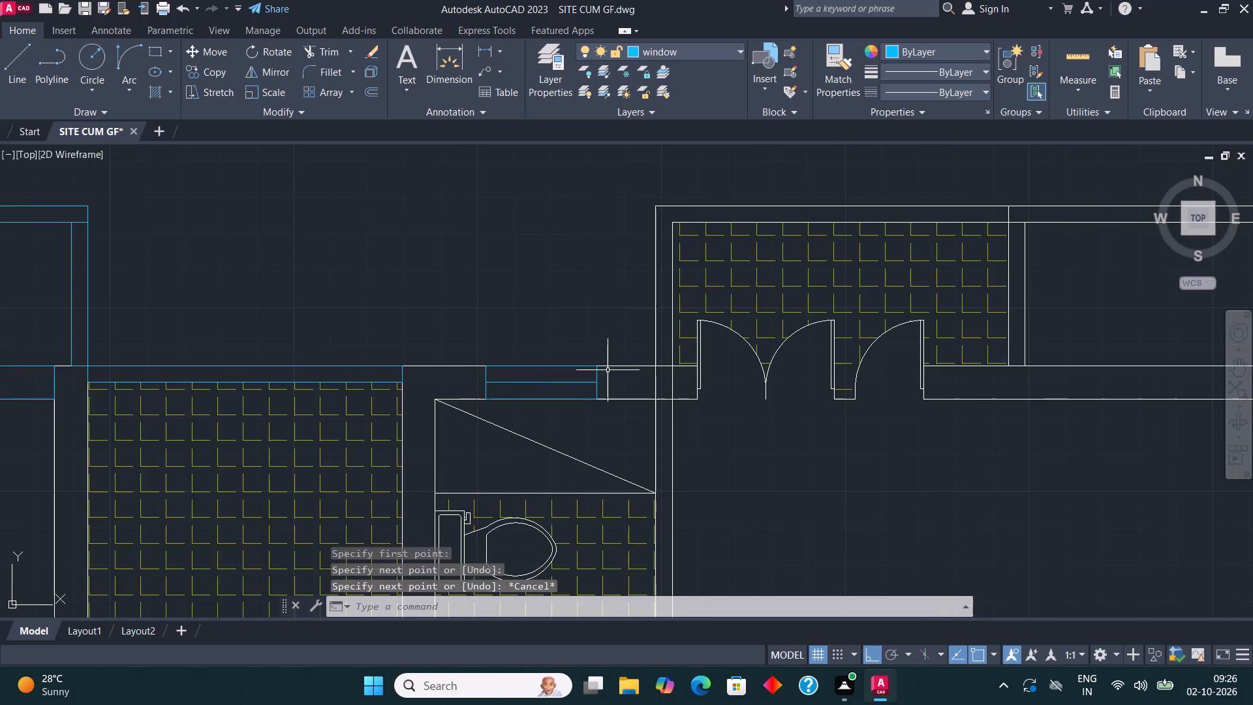
middle_click_drag(611, 354, 407, 408)
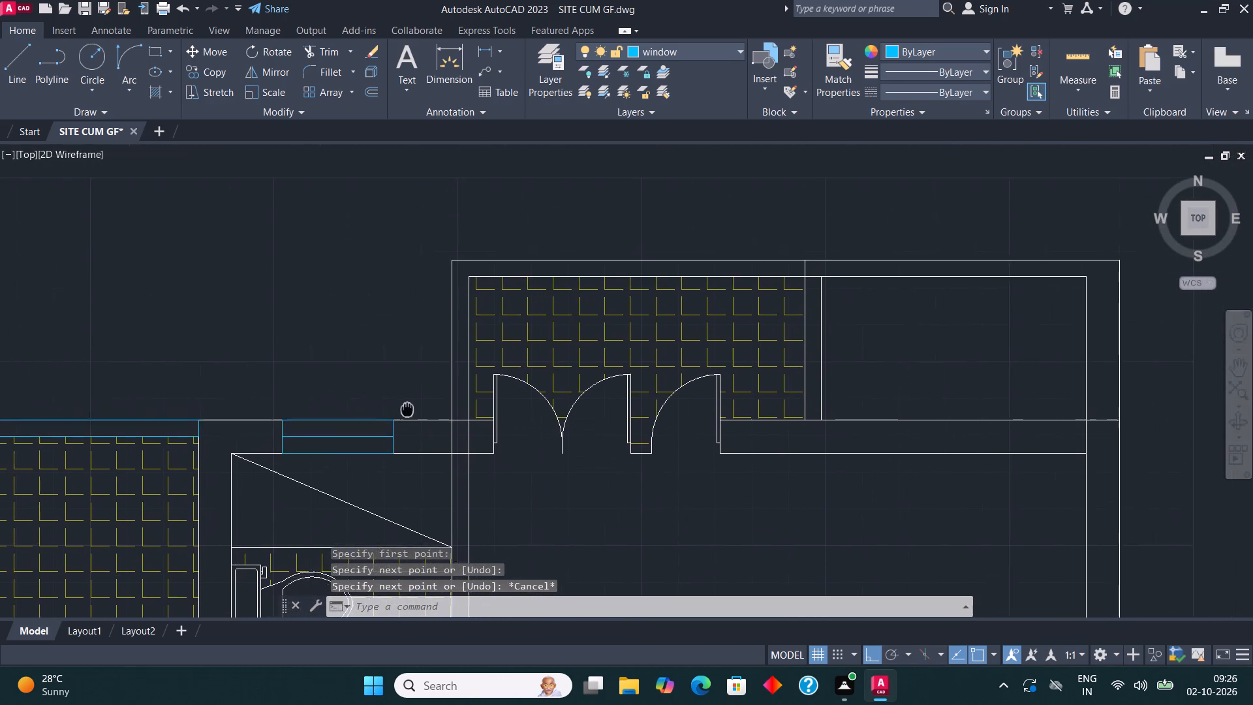
middle_click_drag(407, 408, 347, 435)
middle_click_drag(495, 418, 469, 431)
scroll(391, 469, "up", 2)
left_click(149, 52)
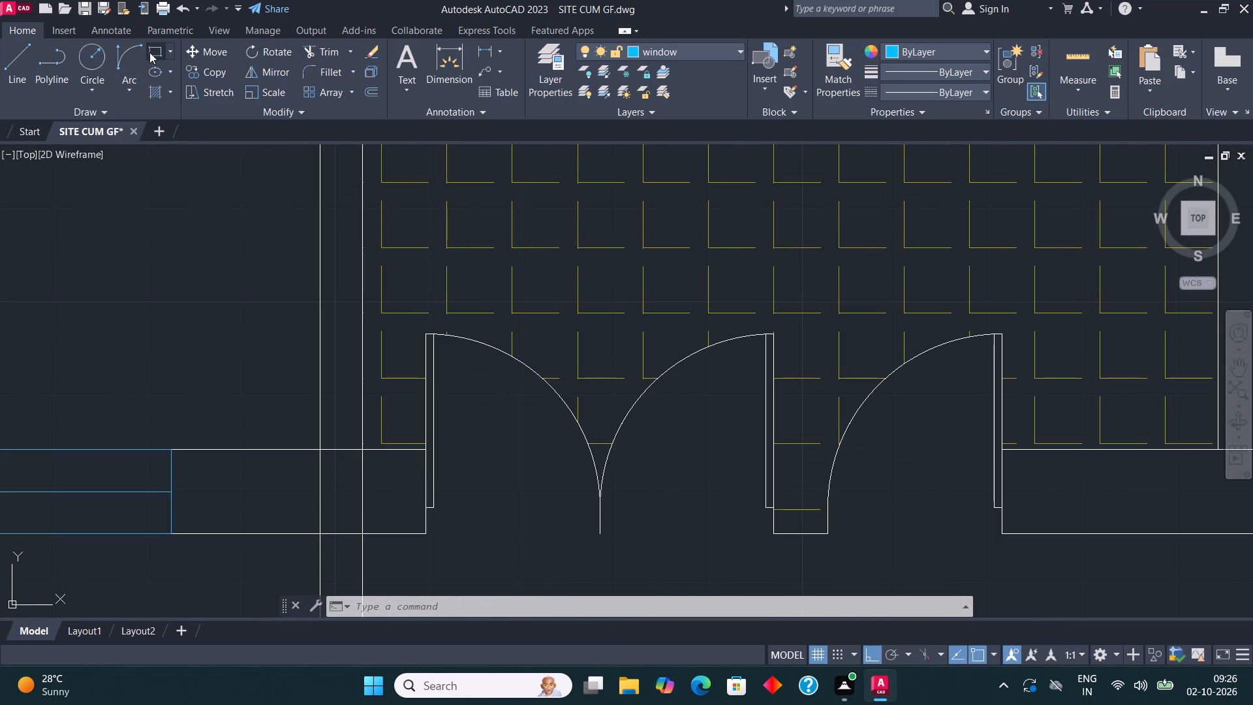
left_click(313, 450)
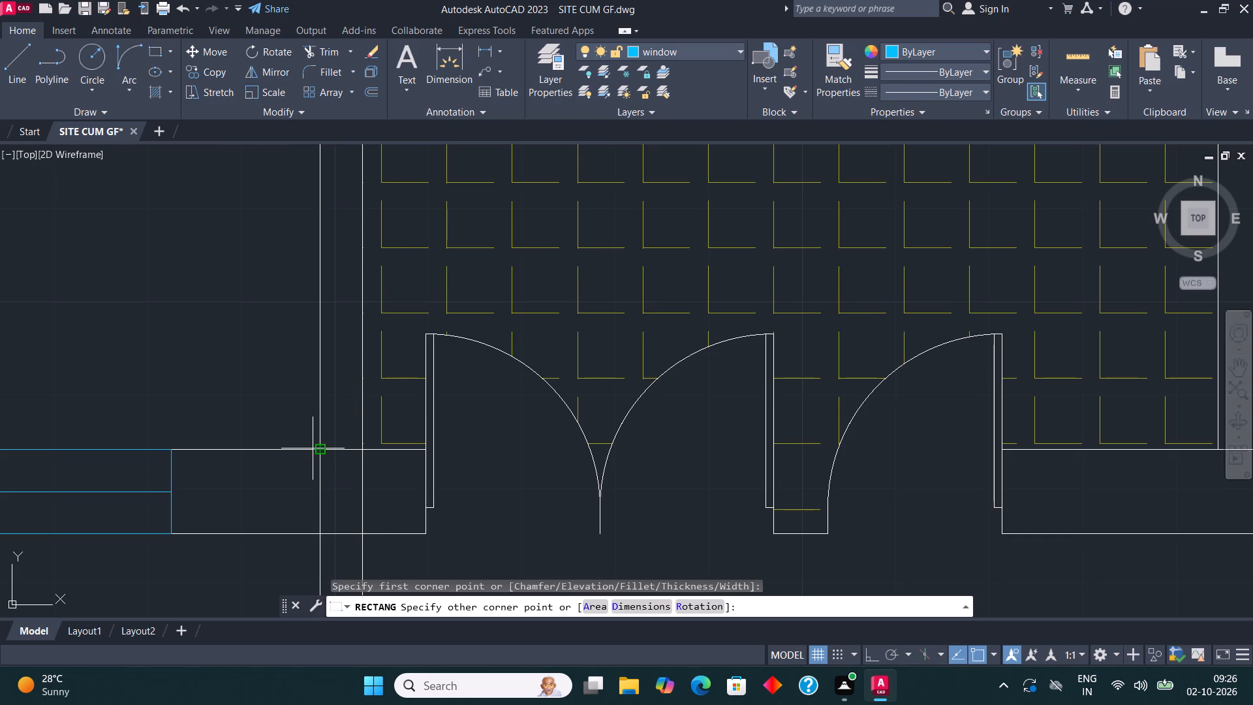
scroll(313, 449, "down", 1)
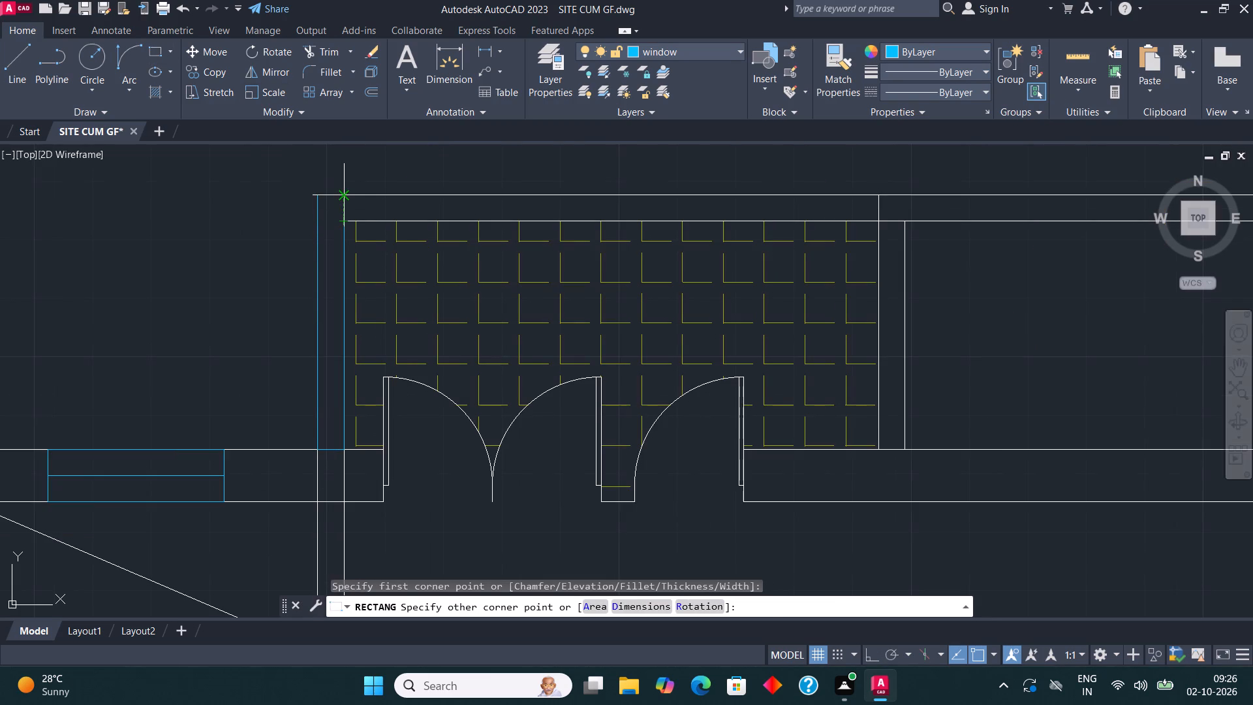
left_click(343, 191)
Draw rectangles filling the north and east walls of the hatched northeast balcony.
left_click(156, 48)
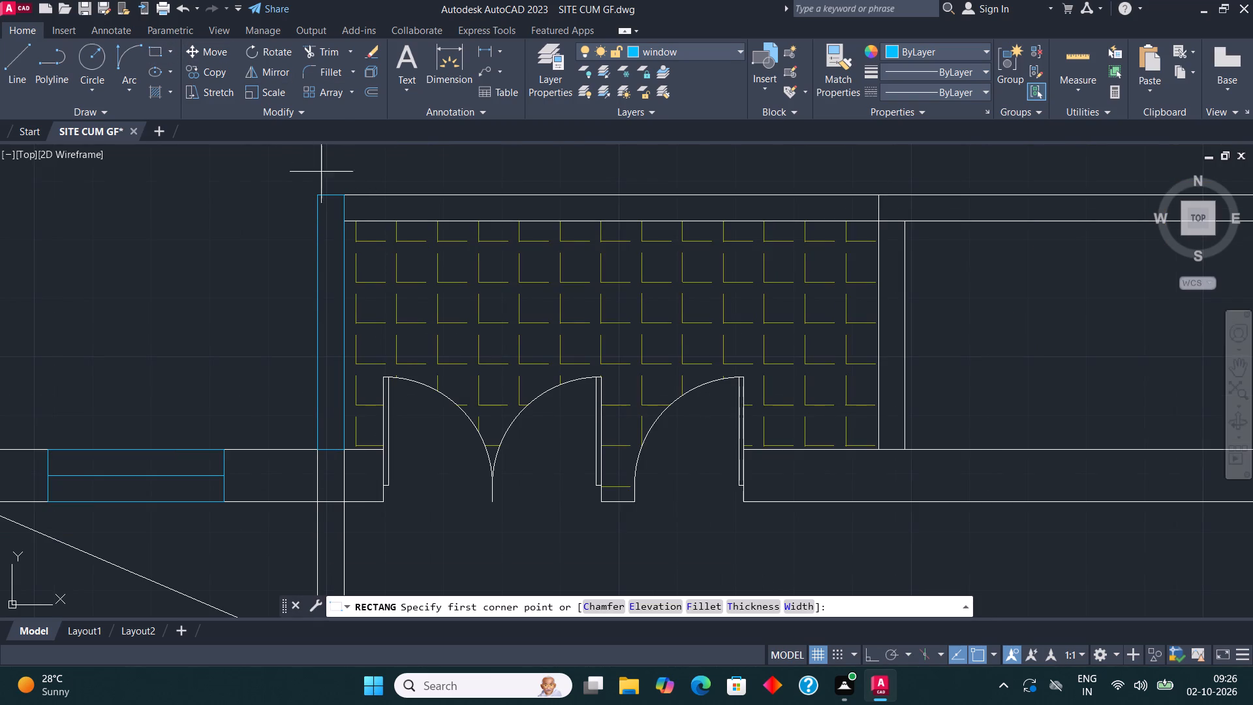
left_click(342, 191)
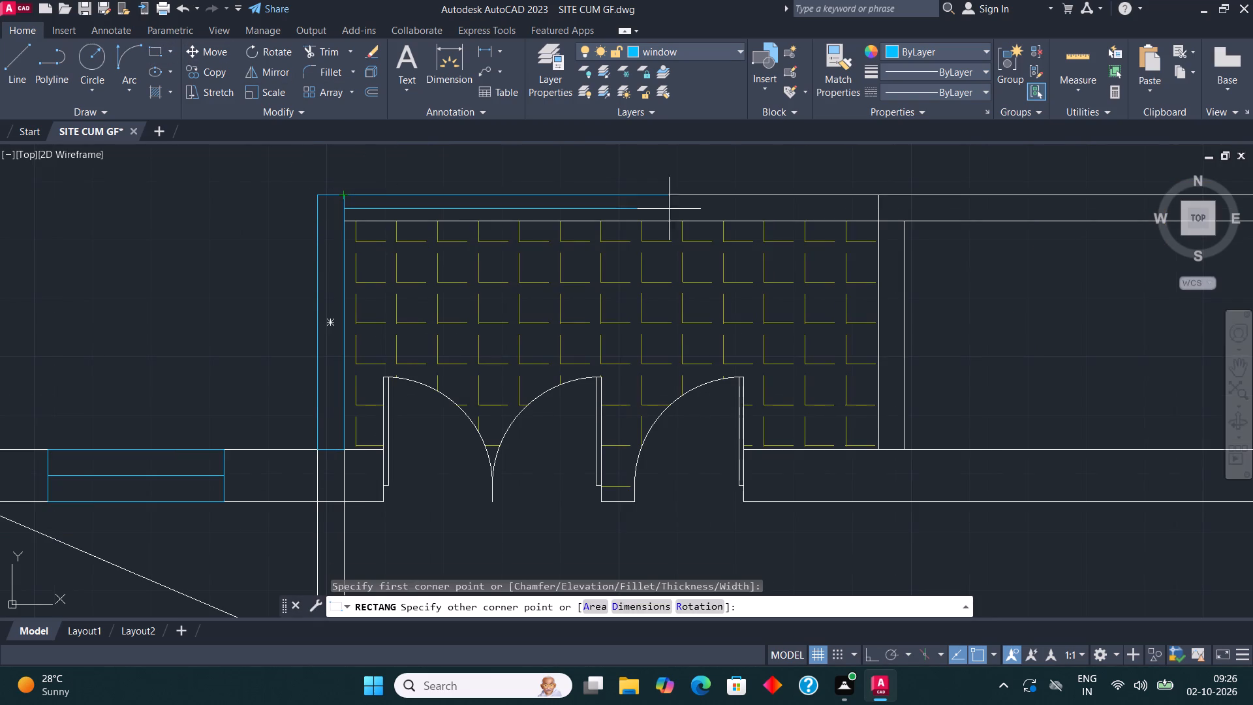
left_click(905, 221)
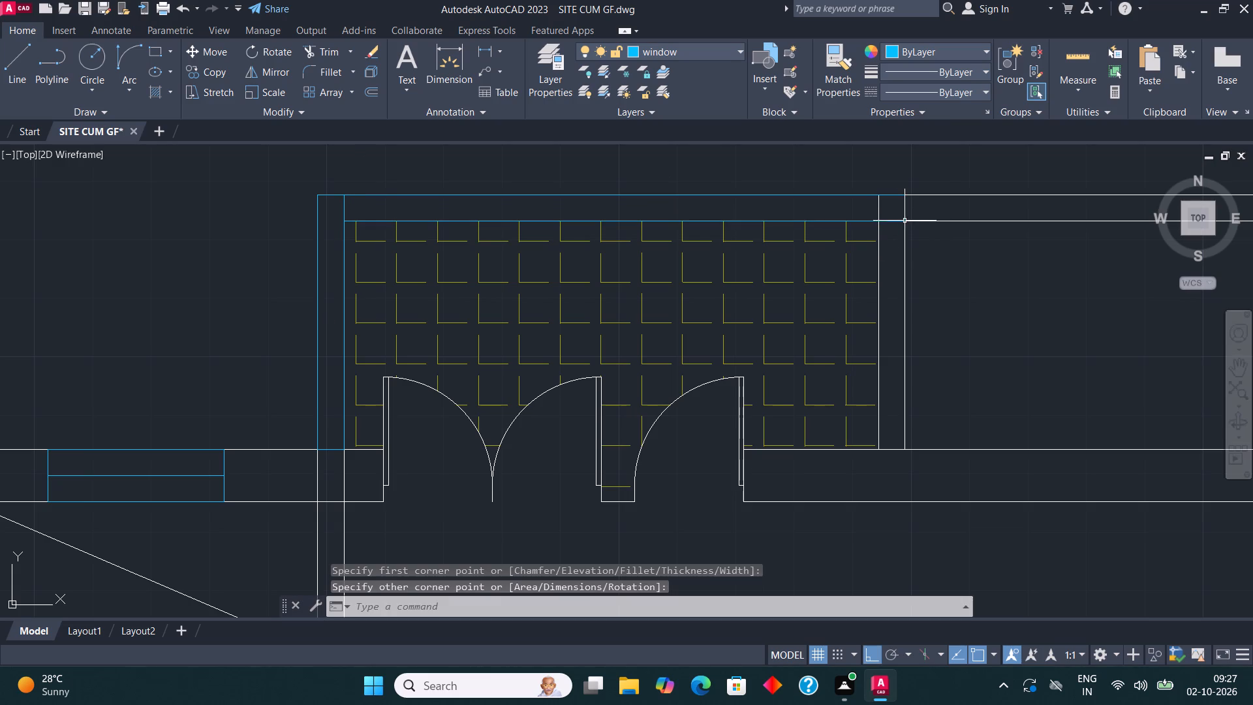
left_click(155, 46)
left_click(877, 198)
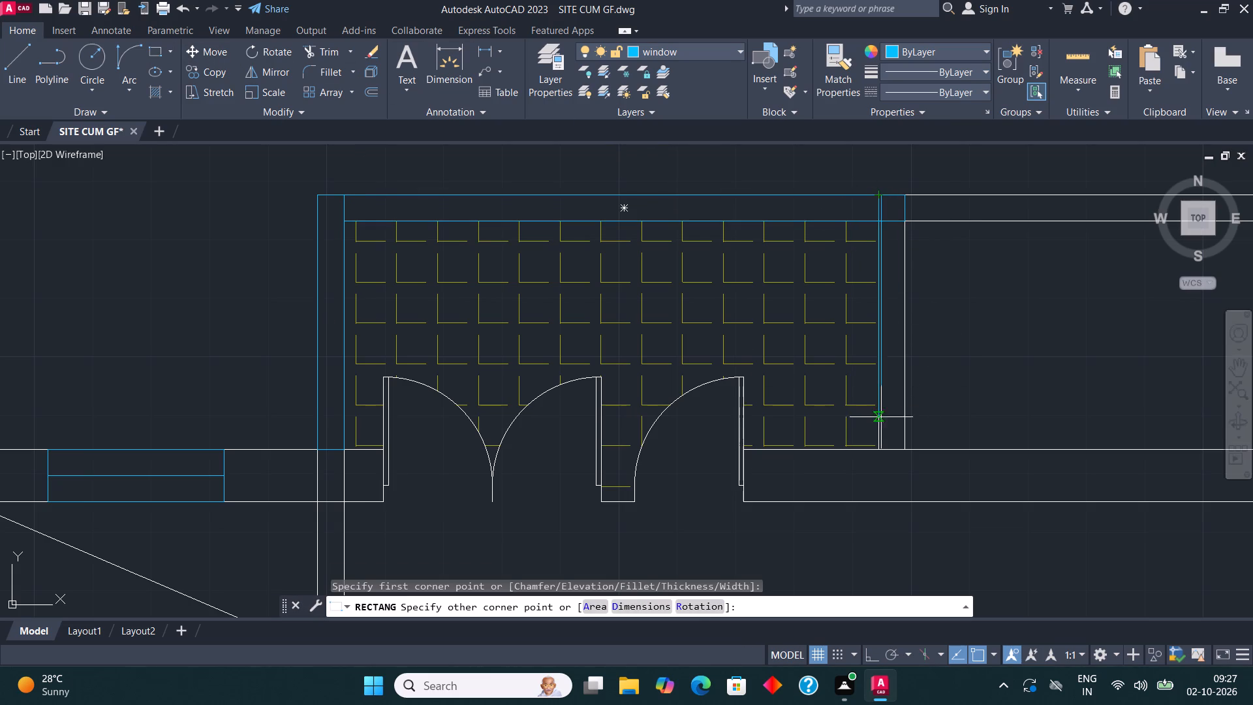
left_click(901, 444)
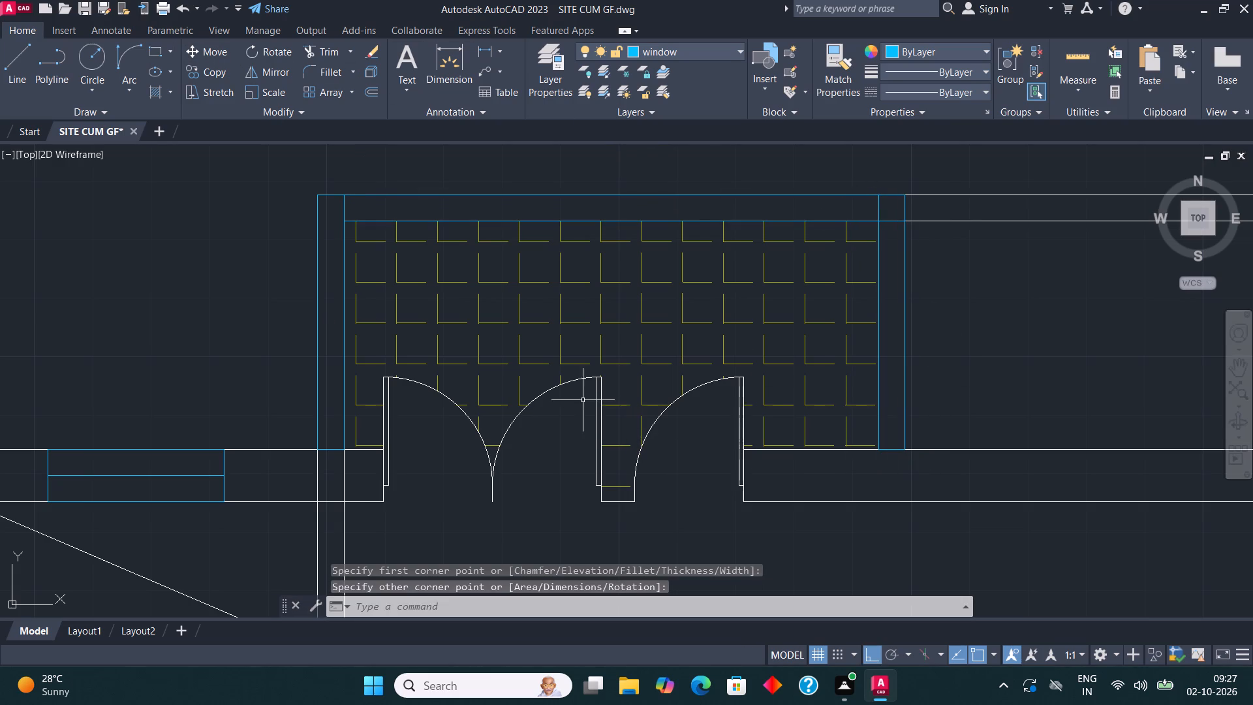
Draw a window rectangle across the northeast room's north wall, ending at its inner east corner, and add a lengthwise centre line.
middle_click_drag(819, 352, 630, 376)
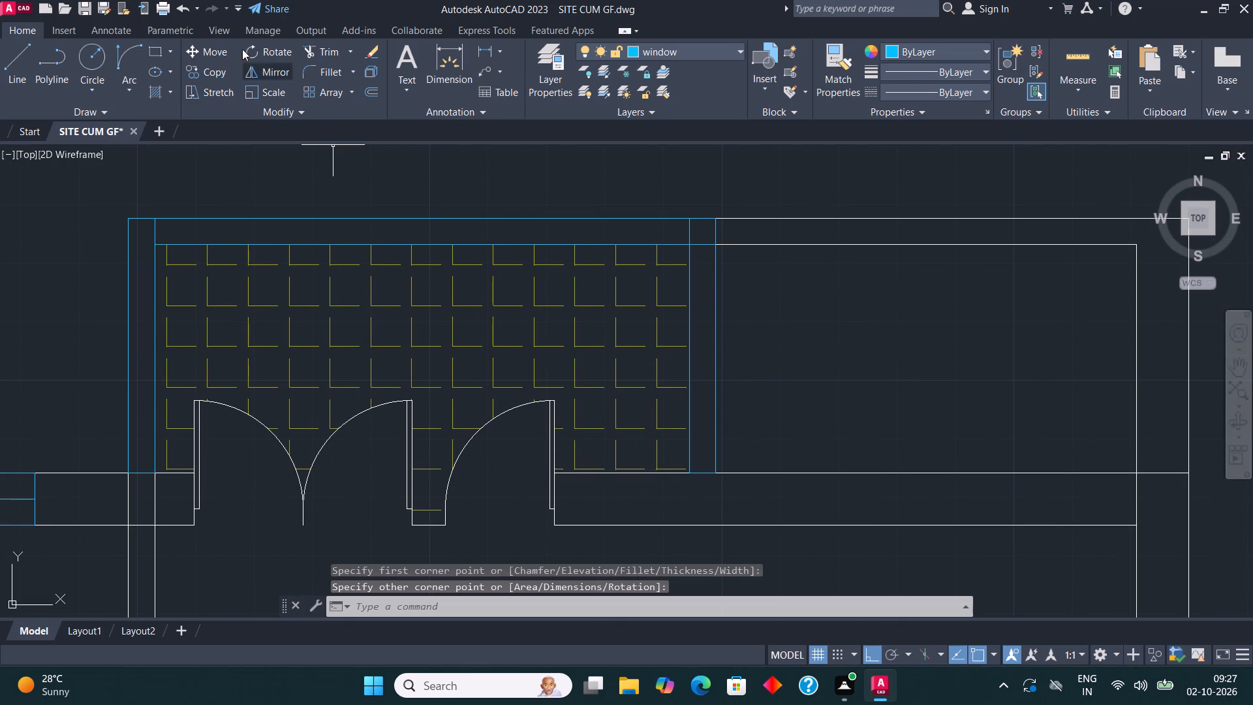
left_click(155, 46)
middle_click_drag(874, 468, 750, 416)
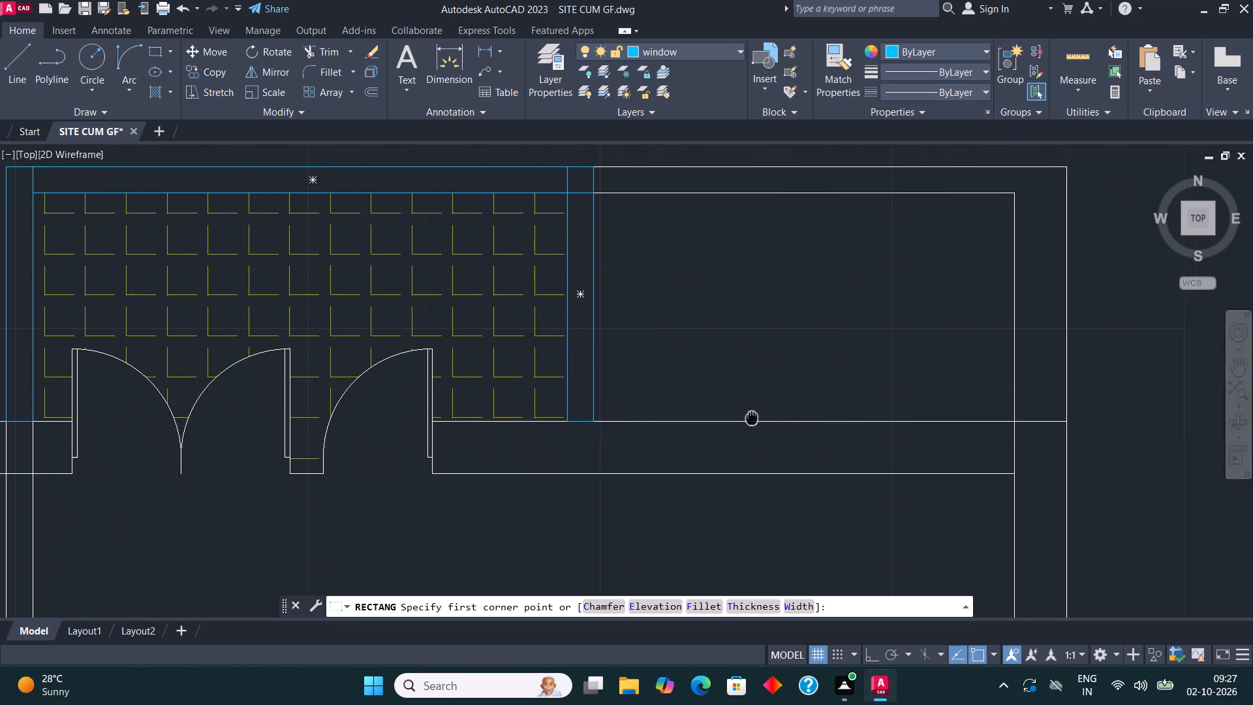
middle_click_drag(750, 416, 749, 416)
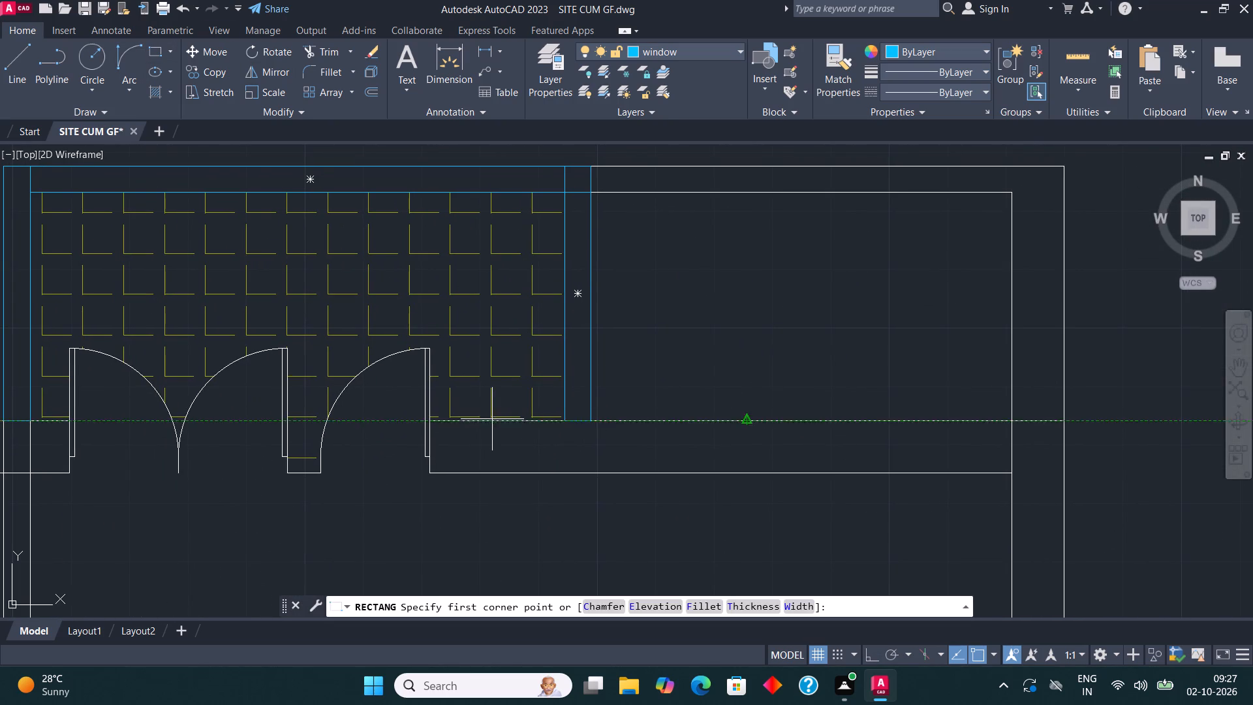
left_click(480, 418)
left_click(1013, 475)
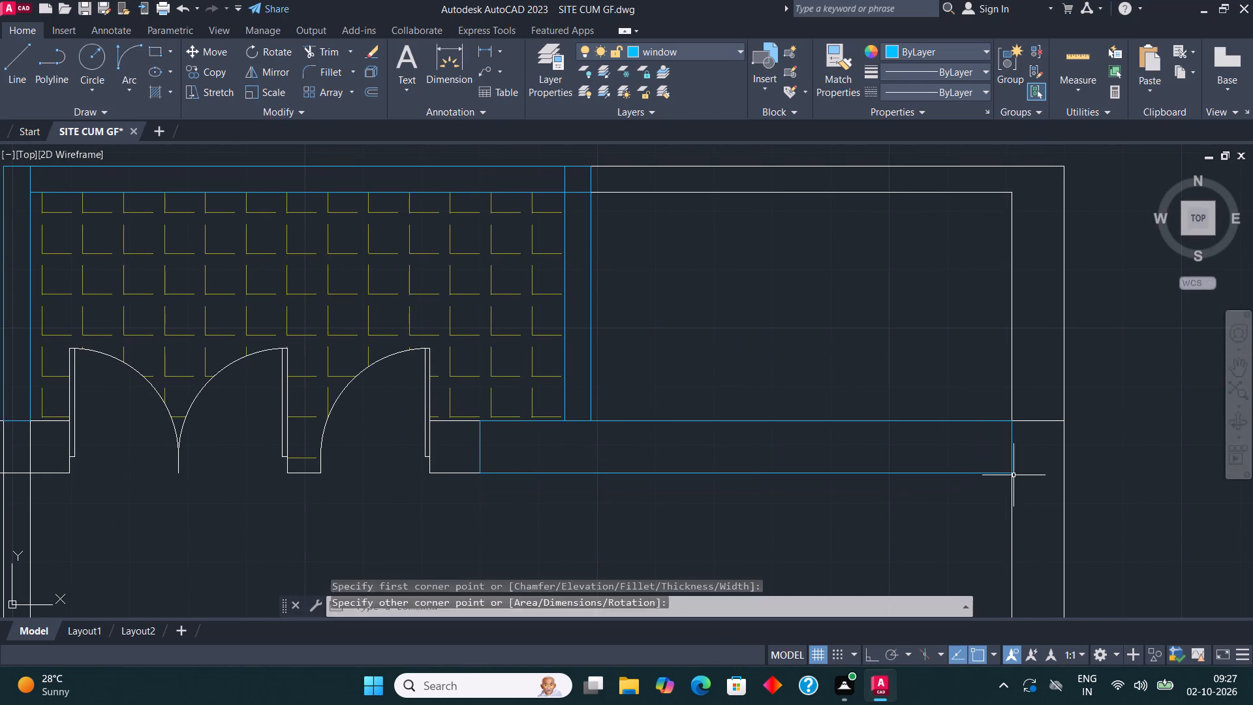
left_click(27, 57)
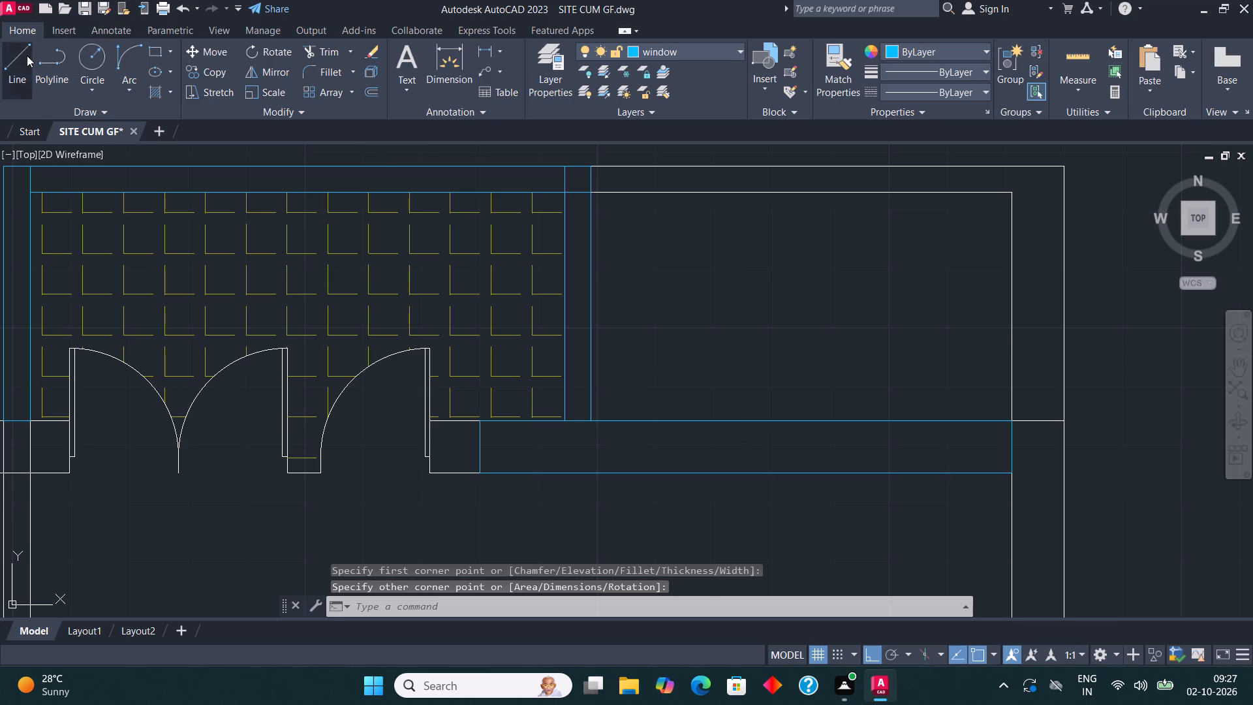
left_click(484, 443)
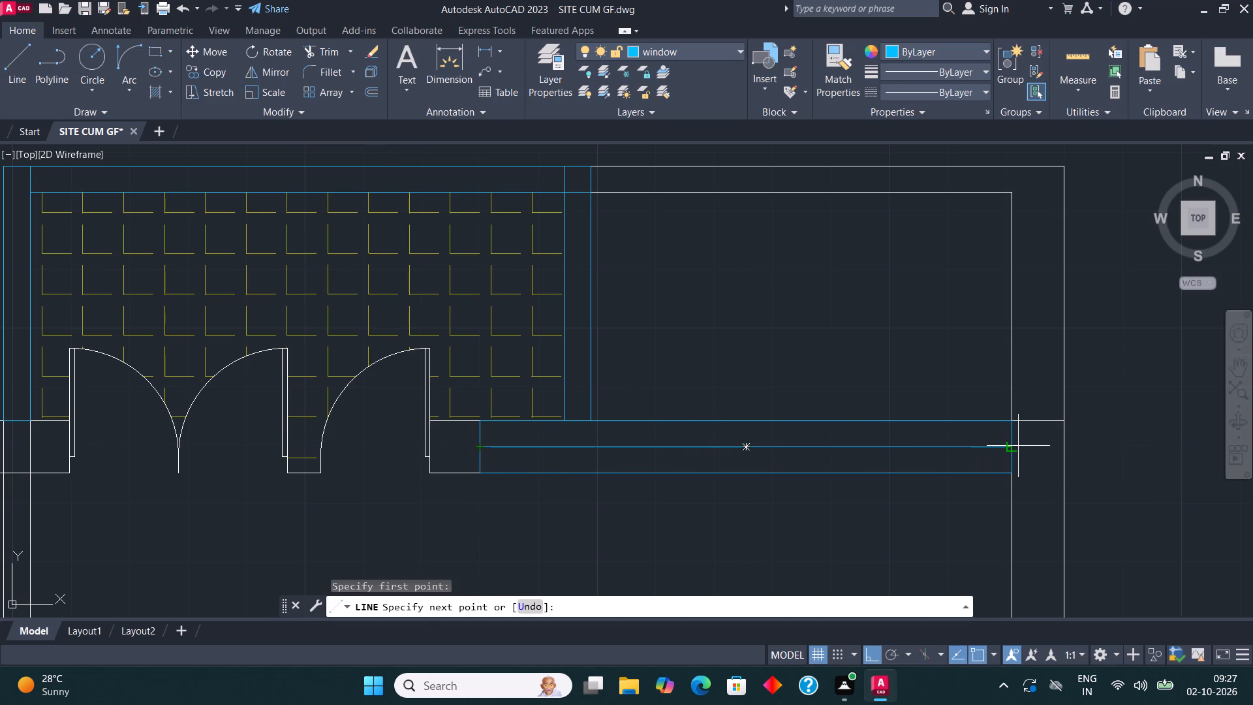
left_click(1018, 445)
key("Escape")
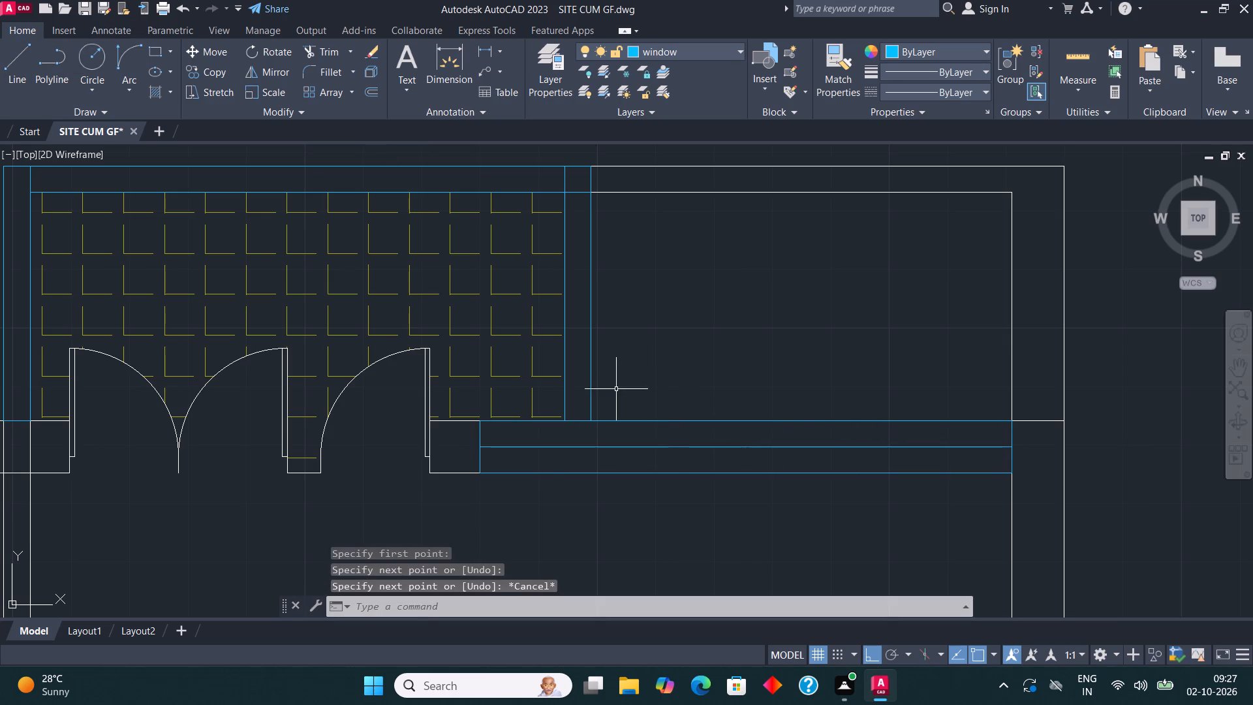
Draw a rectangle filling the north wall of the unhatched space east of the northeast balcony, reaching the outer corner.
scroll(661, 401, "down", 3)
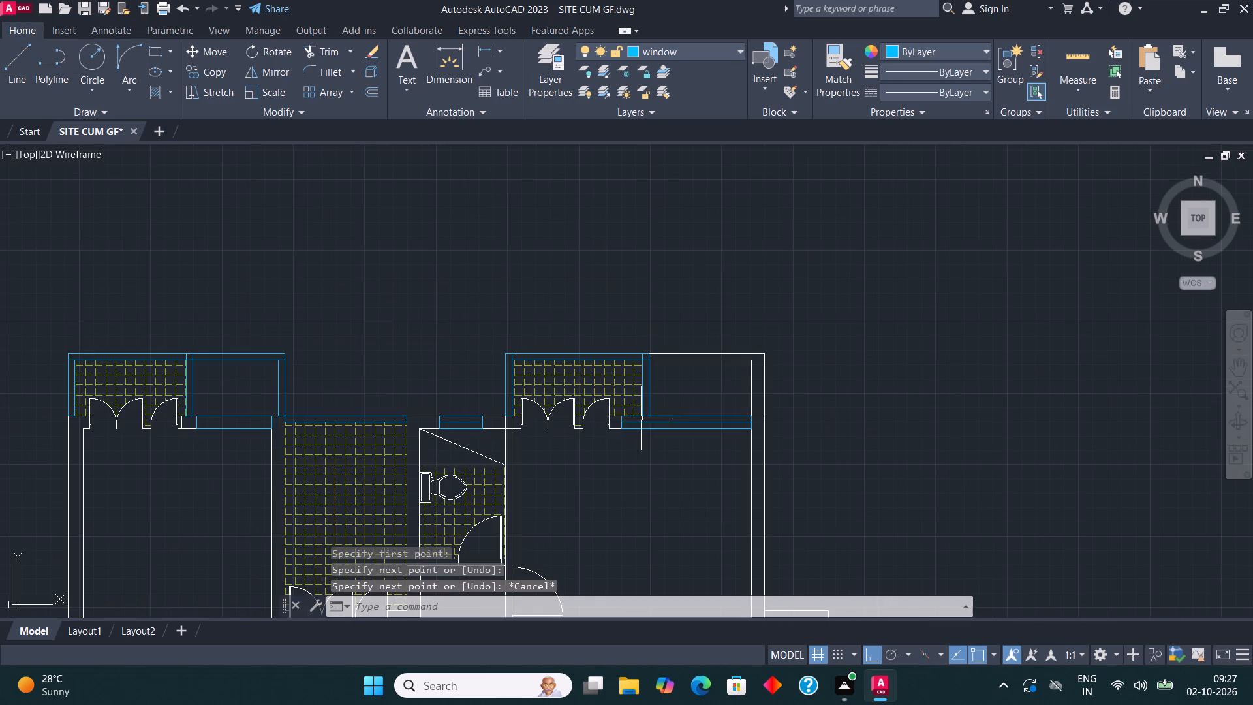
middle_click_drag(831, 440, 658, 465)
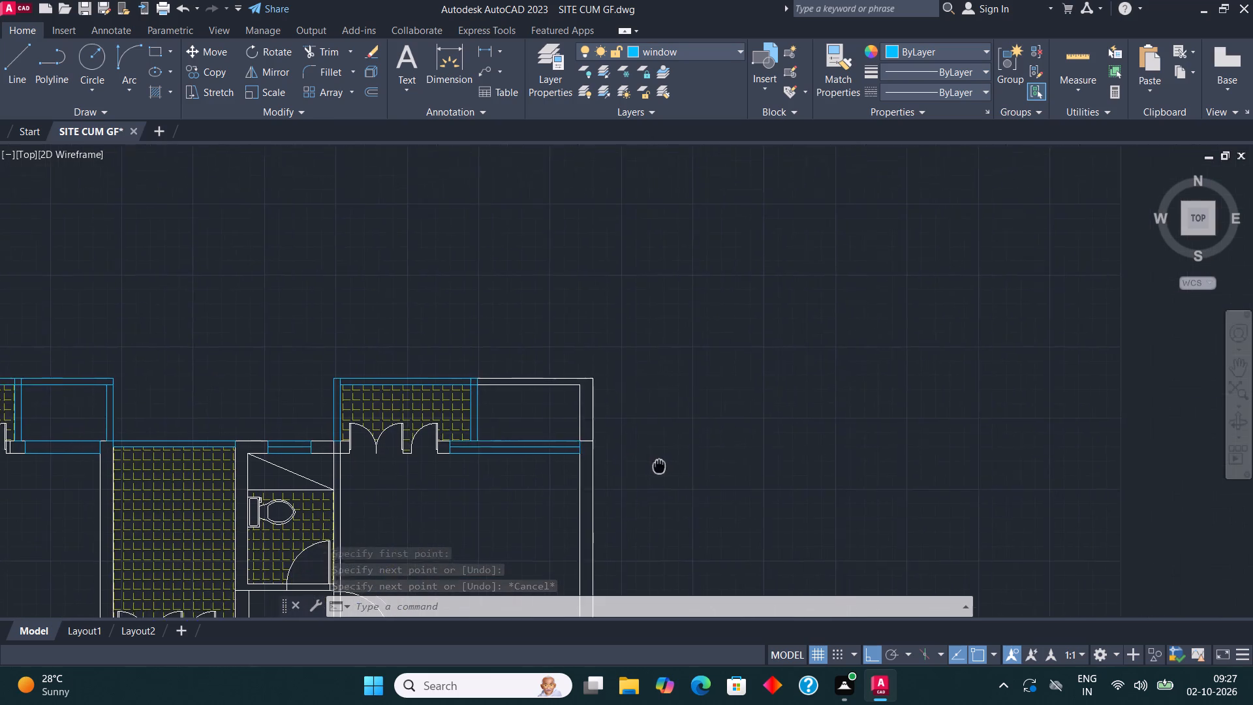
middle_click_drag(658, 465, 623, 484)
scroll(495, 467, "up", 1)
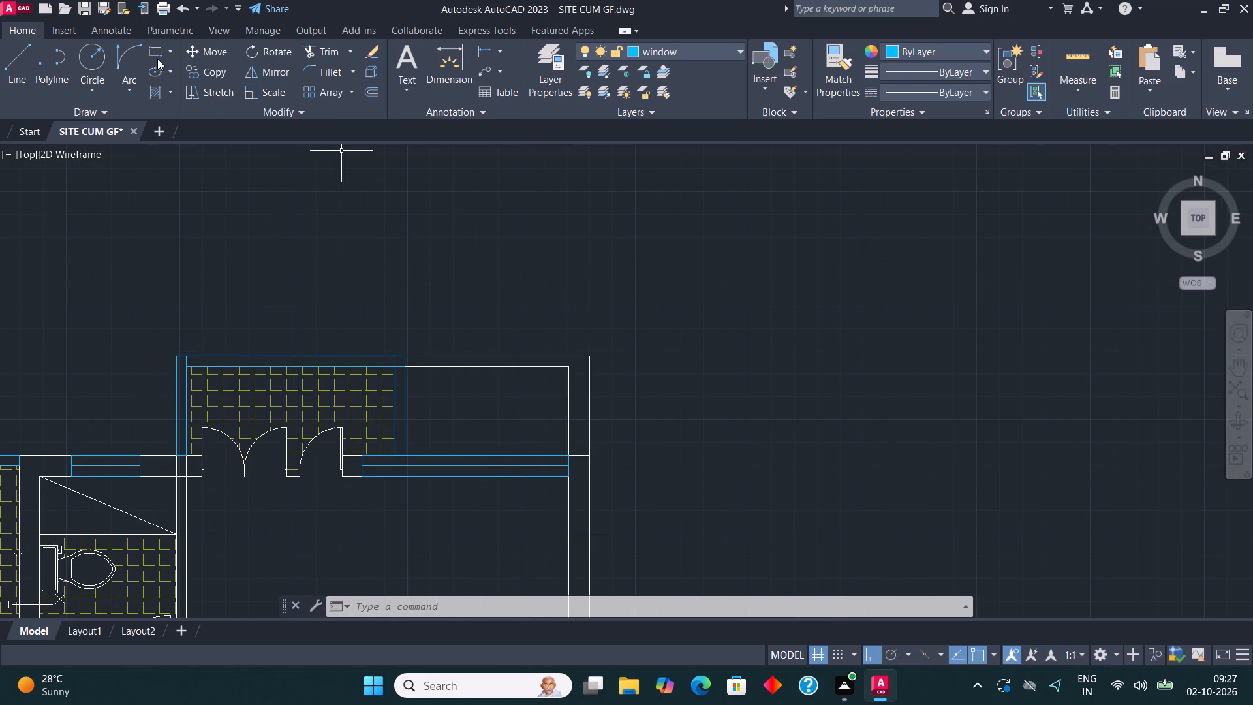
left_click(157, 57)
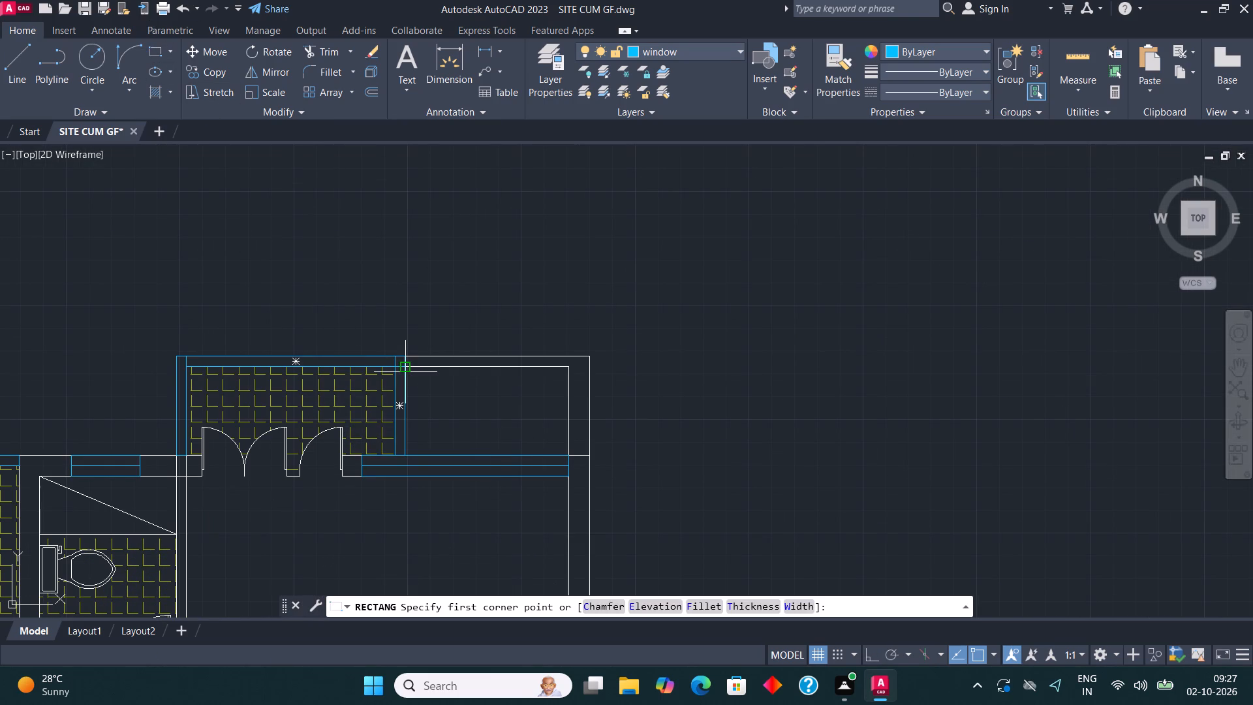
left_click(405, 371)
left_click(591, 355)
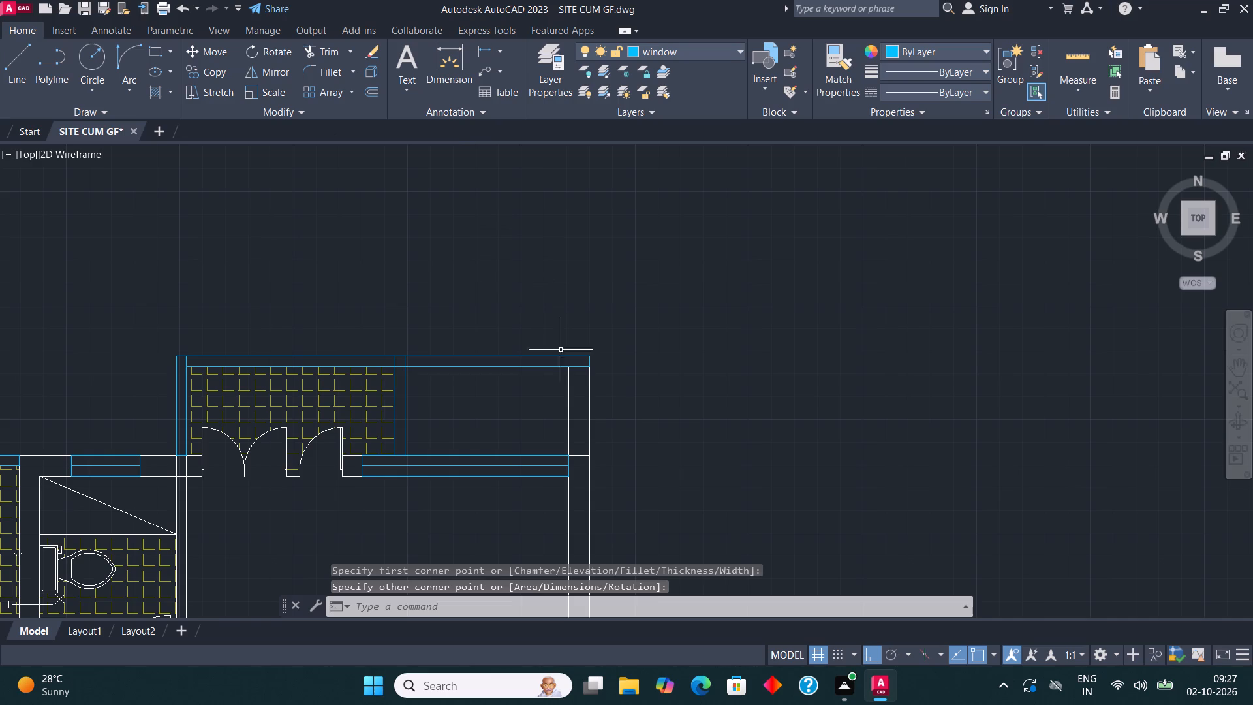
key("Escape")
Move the two east wall lines of the unhatched space beside the northeast balcony to the window layer.
left_click(614, 417)
left_click(514, 386)
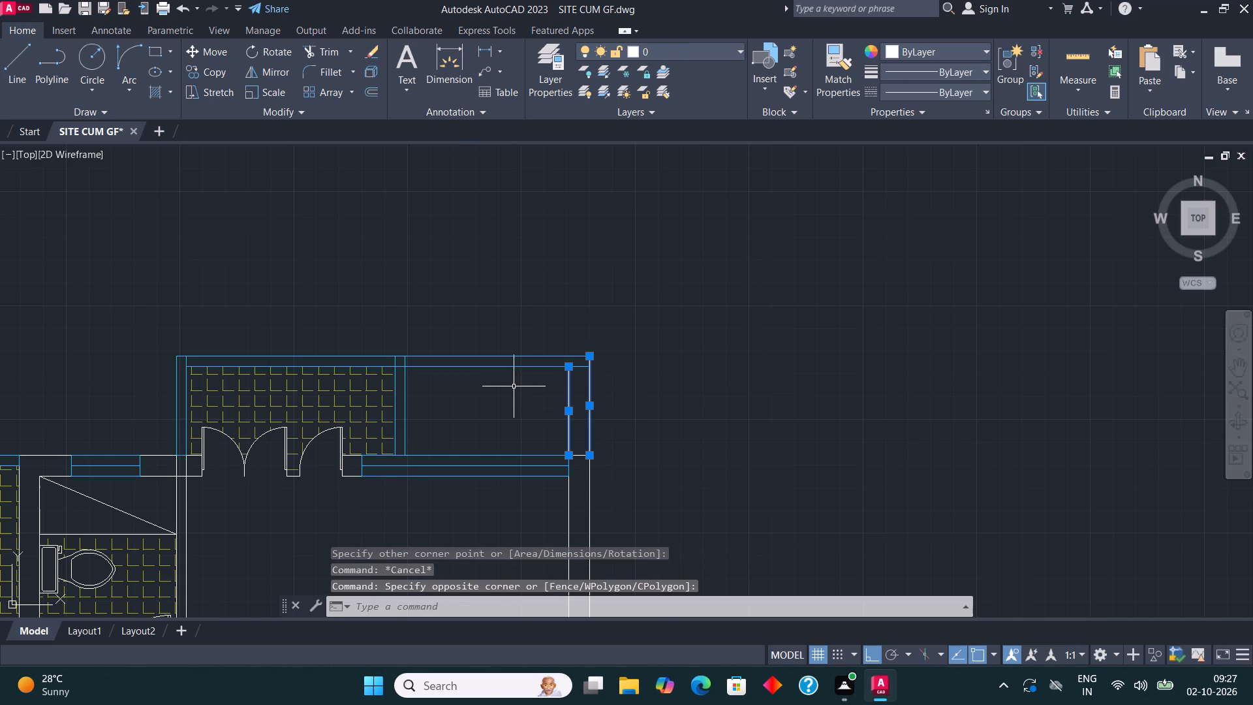
left_click(674, 50)
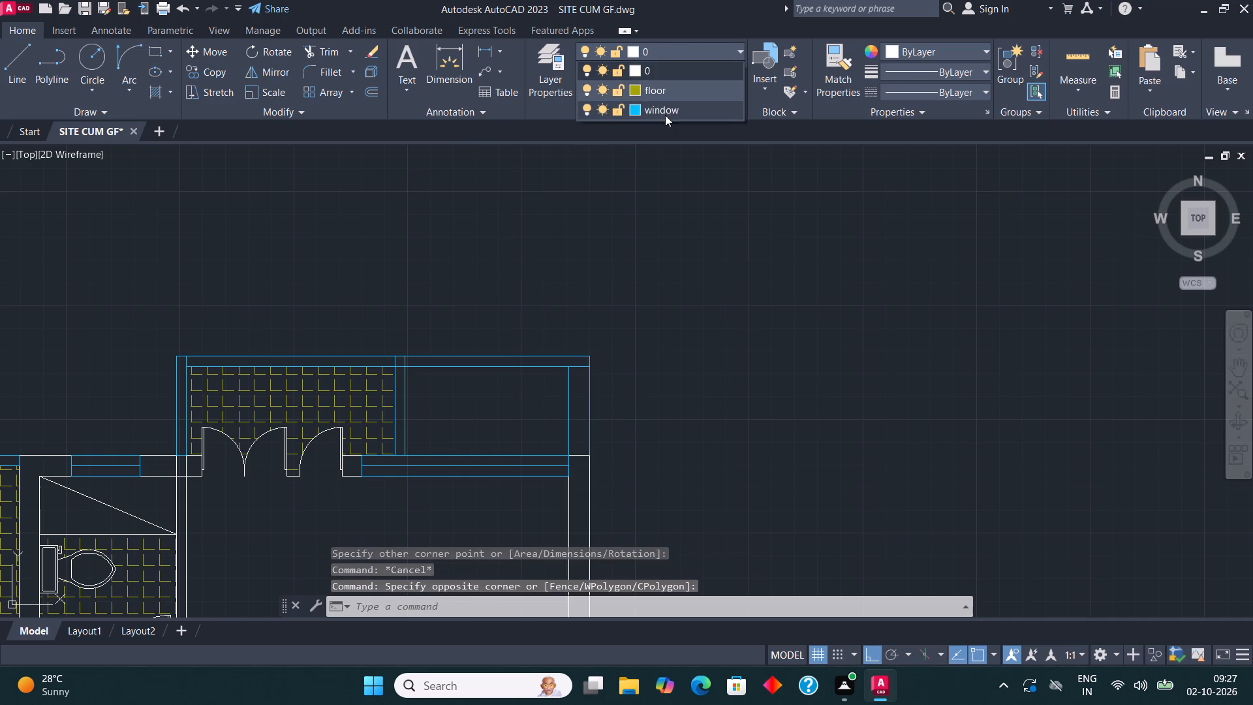
left_click(665, 115)
key("Escape")
Draw a window rectangle across the northeast room's east wall and add a lengthwise centre line between its end midpoints.
middle_click_drag(640, 368, 638, 311)
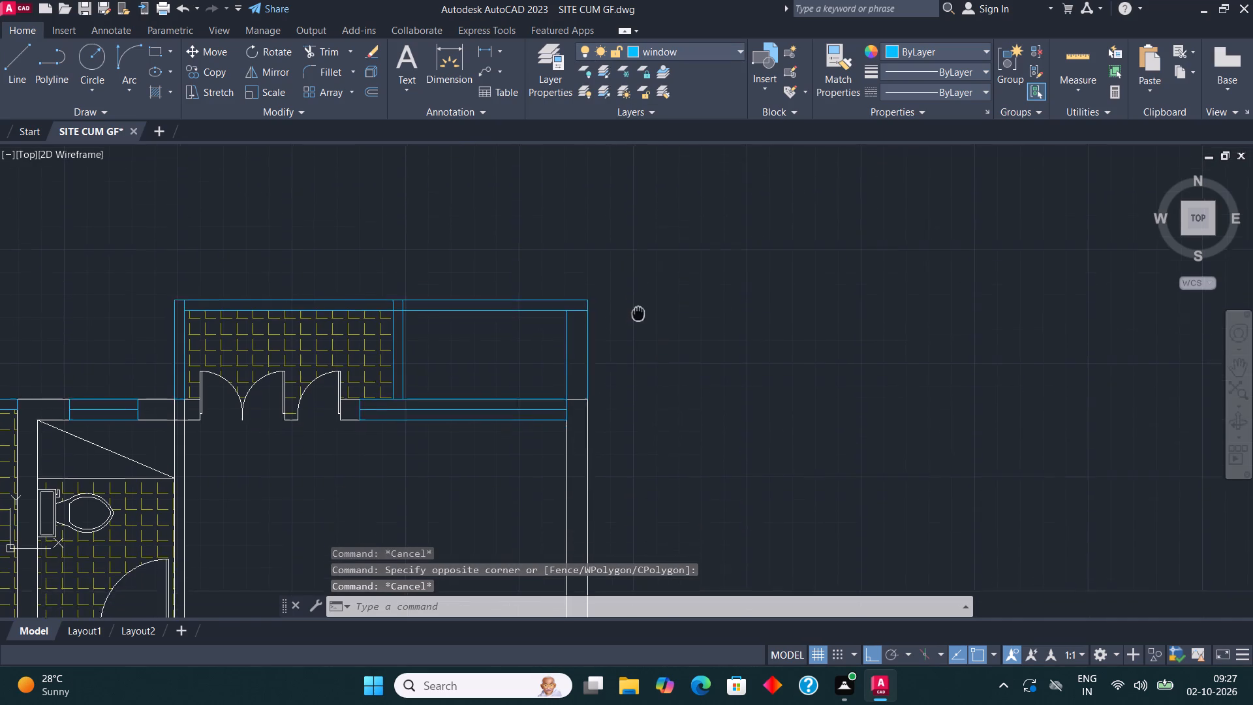
middle_click_drag(638, 311, 638, 176)
middle_click_drag(588, 328, 587, 265)
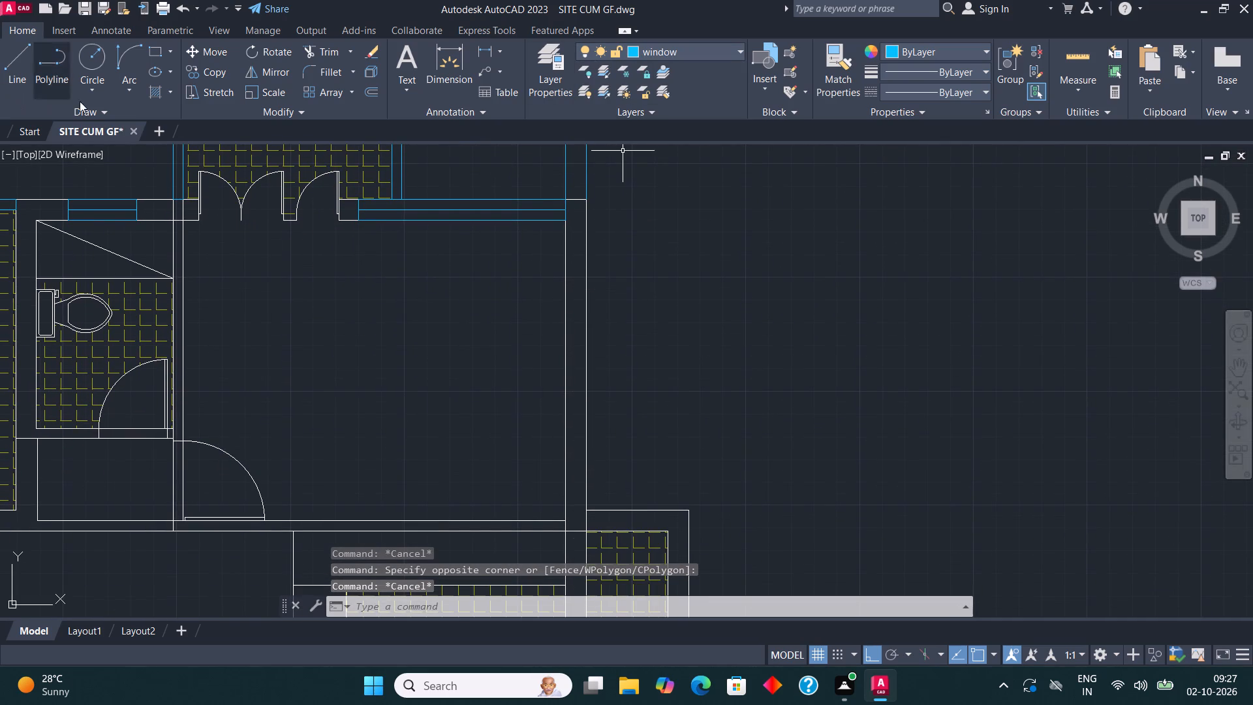
left_click(156, 54)
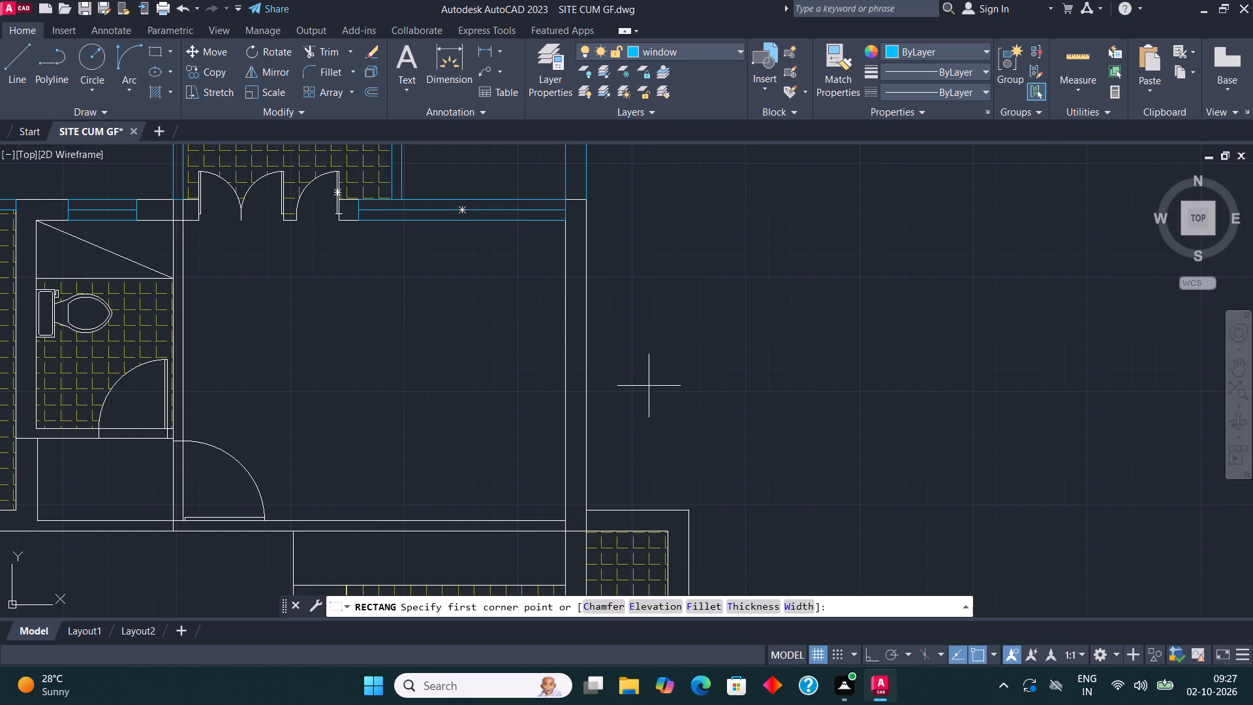
left_click(565, 293)
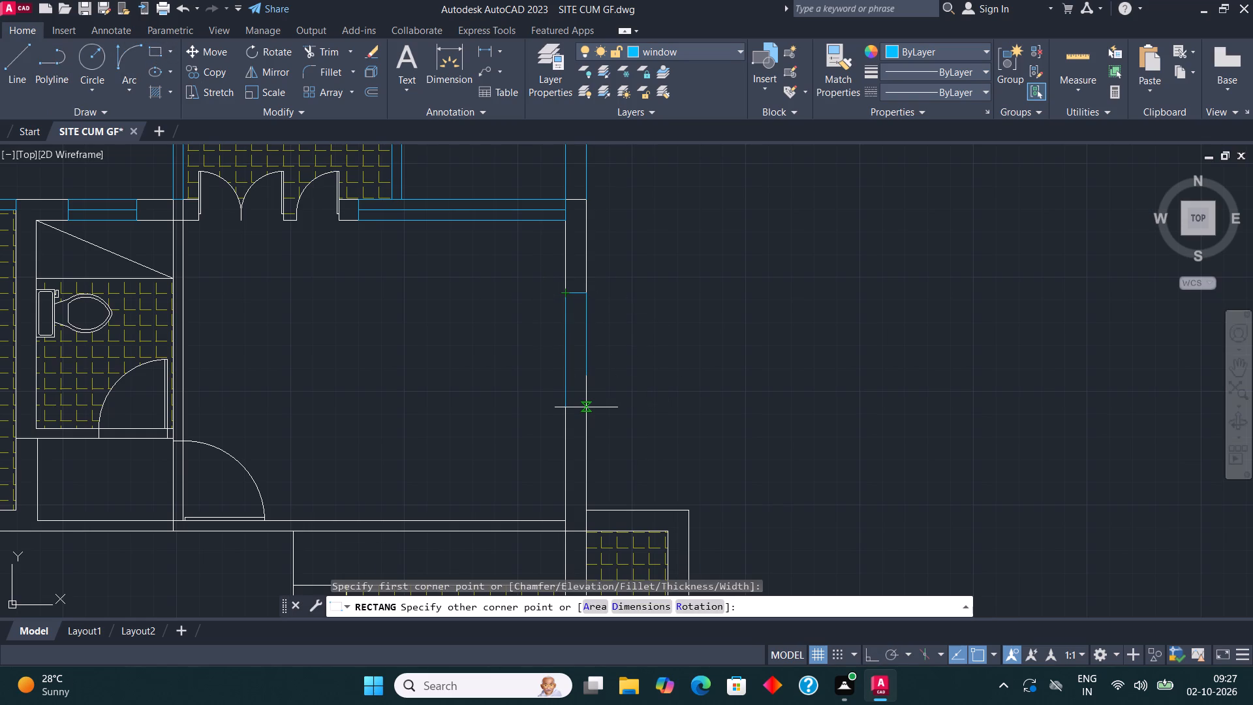
left_click(586, 410)
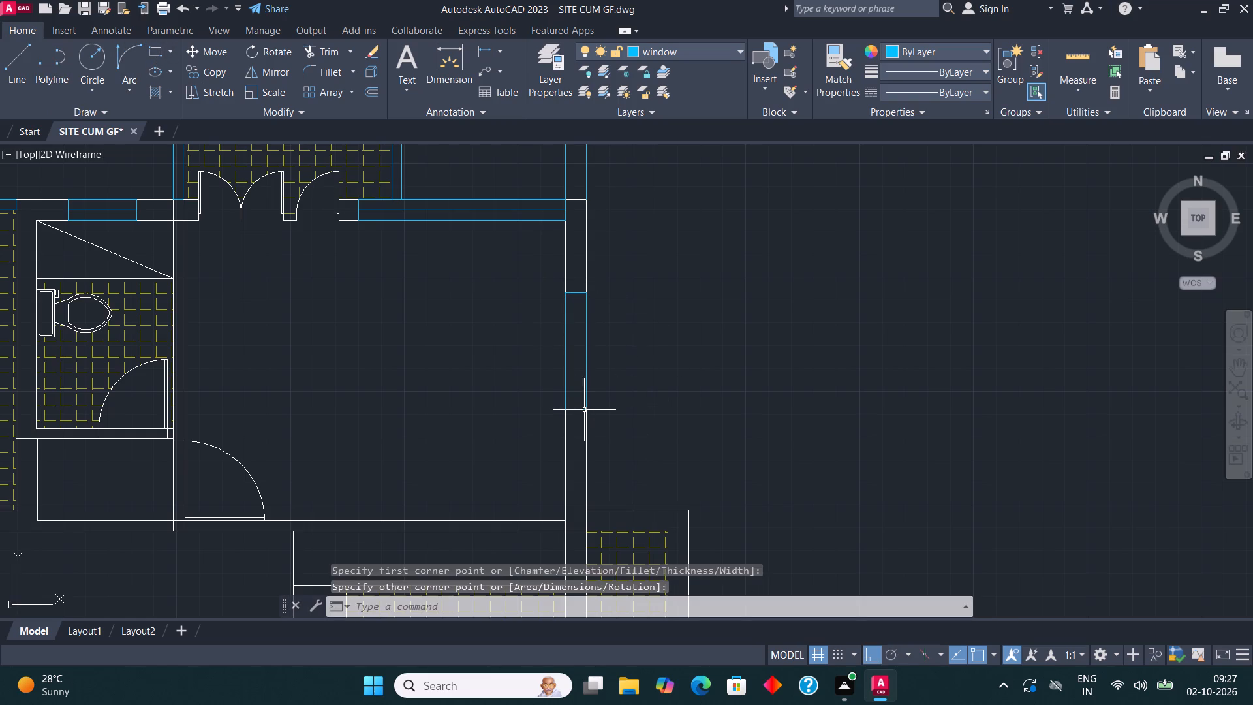
left_click(13, 68)
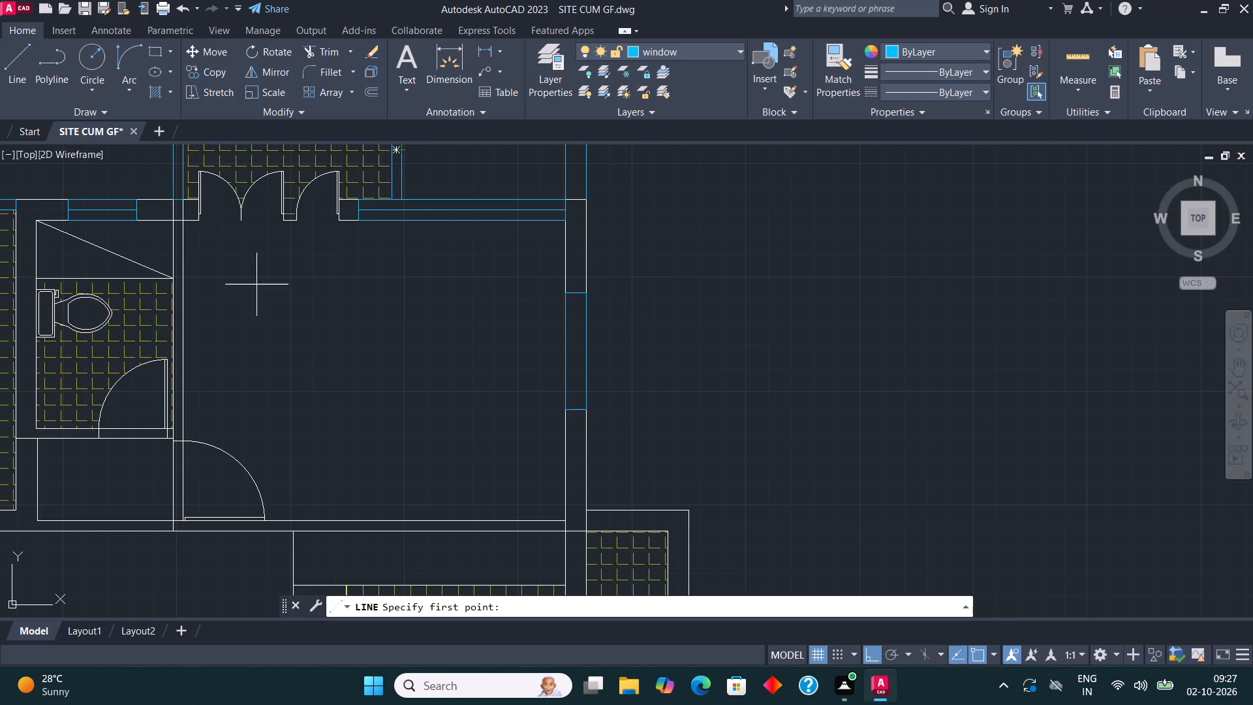
left_click(578, 290)
left_click(576, 408)
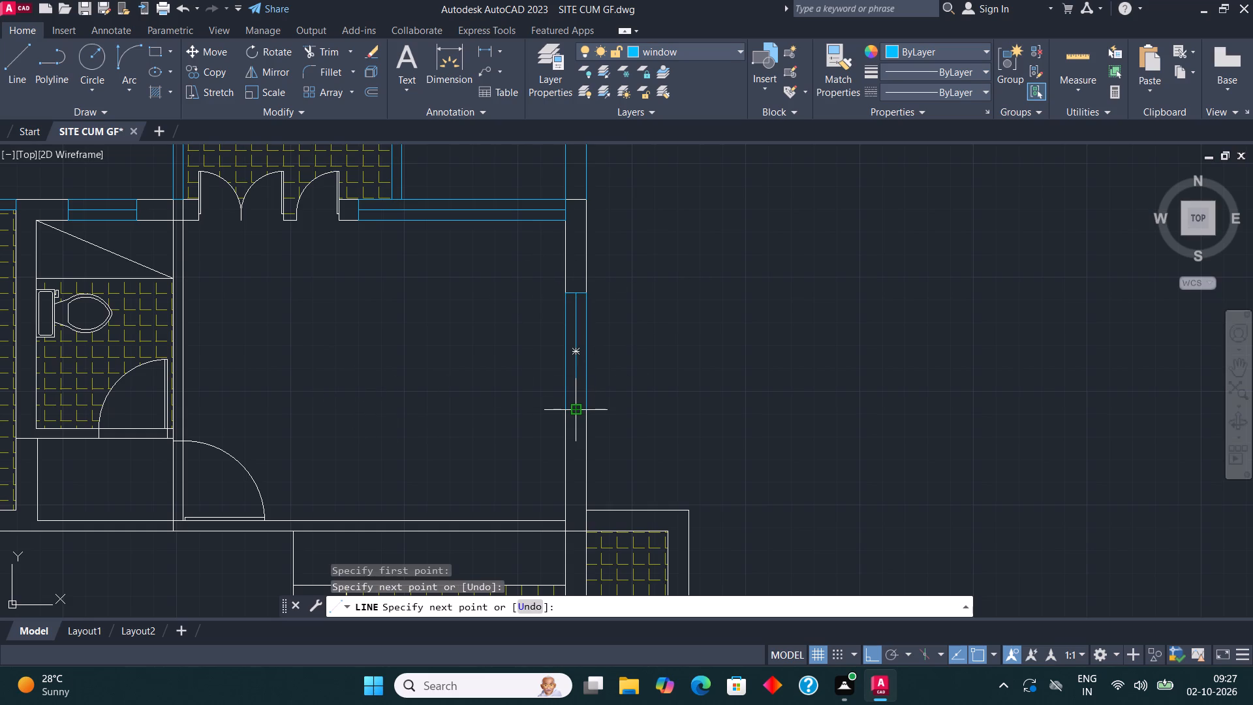
key("Escape")
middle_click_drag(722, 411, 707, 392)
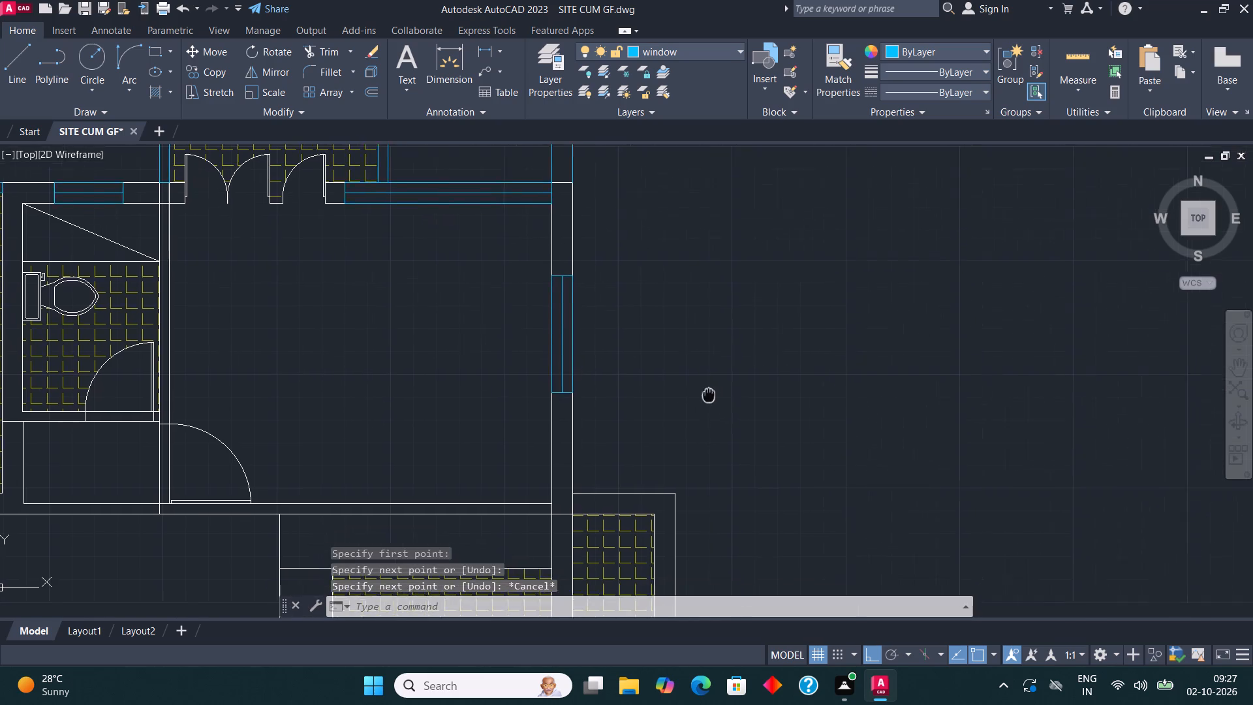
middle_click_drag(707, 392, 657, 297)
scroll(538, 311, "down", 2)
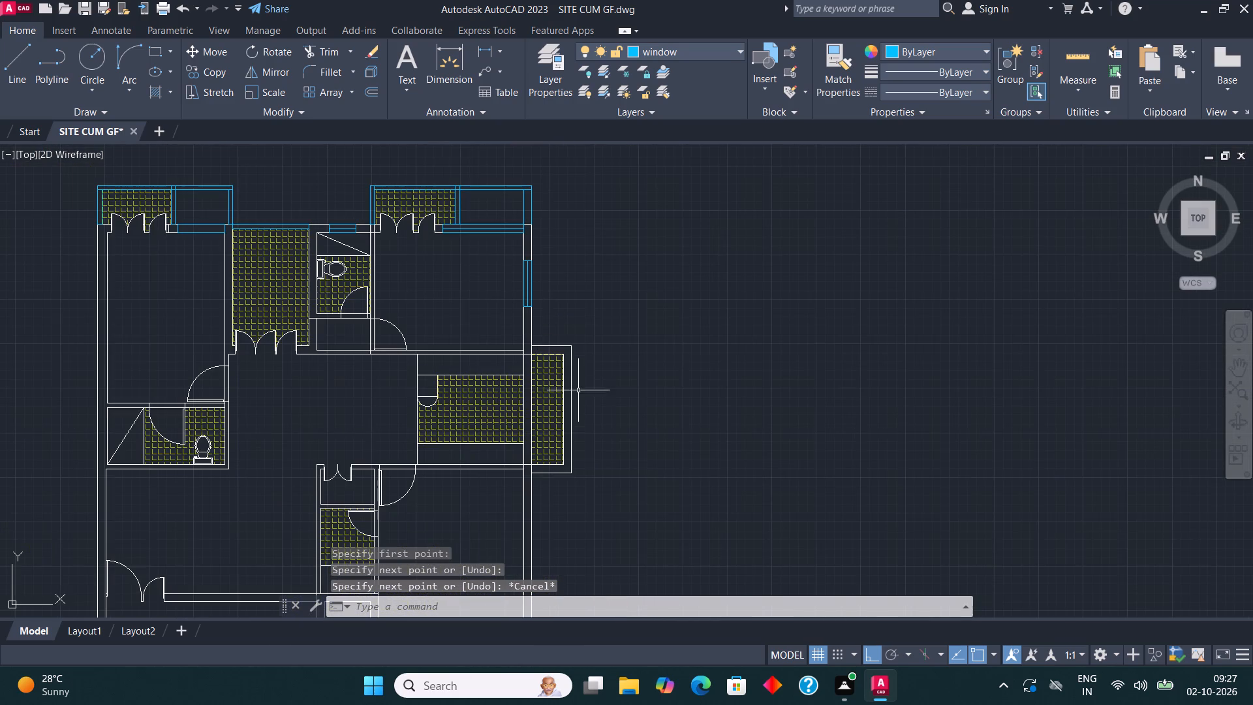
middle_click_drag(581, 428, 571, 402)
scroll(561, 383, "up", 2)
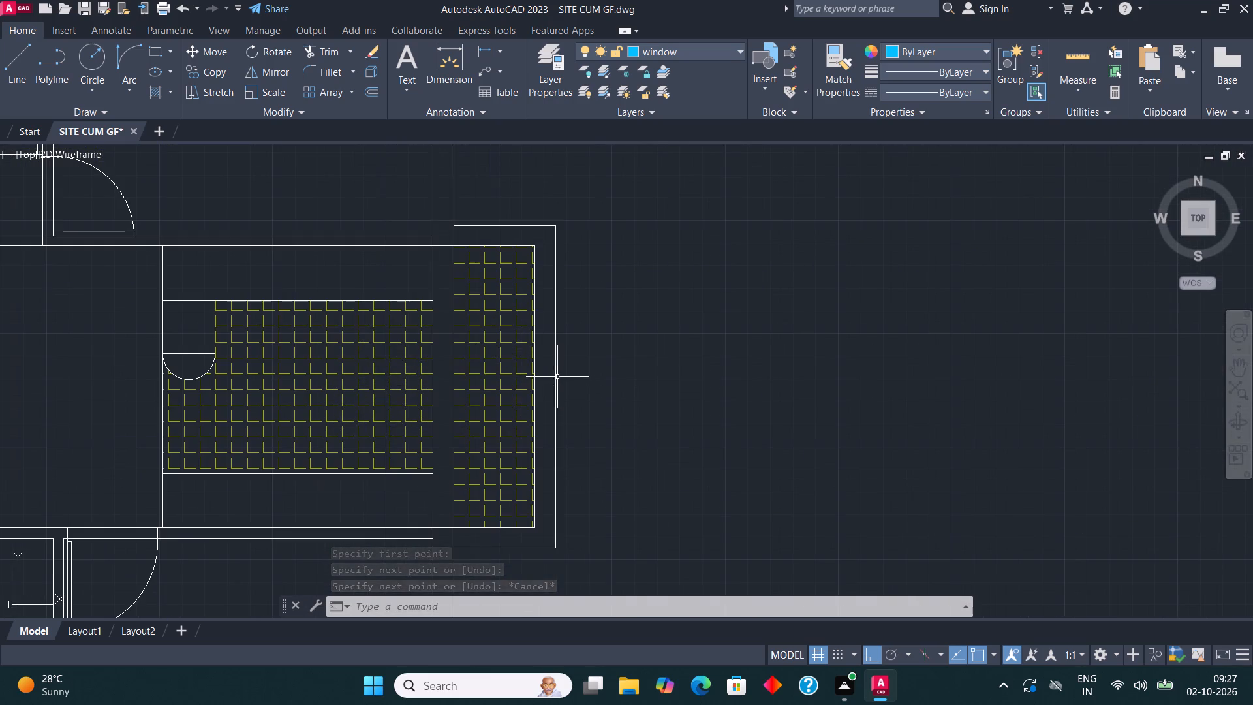
Move the wall line between the hatched east room and its projecting hatched bay about 5 inches west, to mid-wall.
middle_click_drag(607, 458, 584, 488)
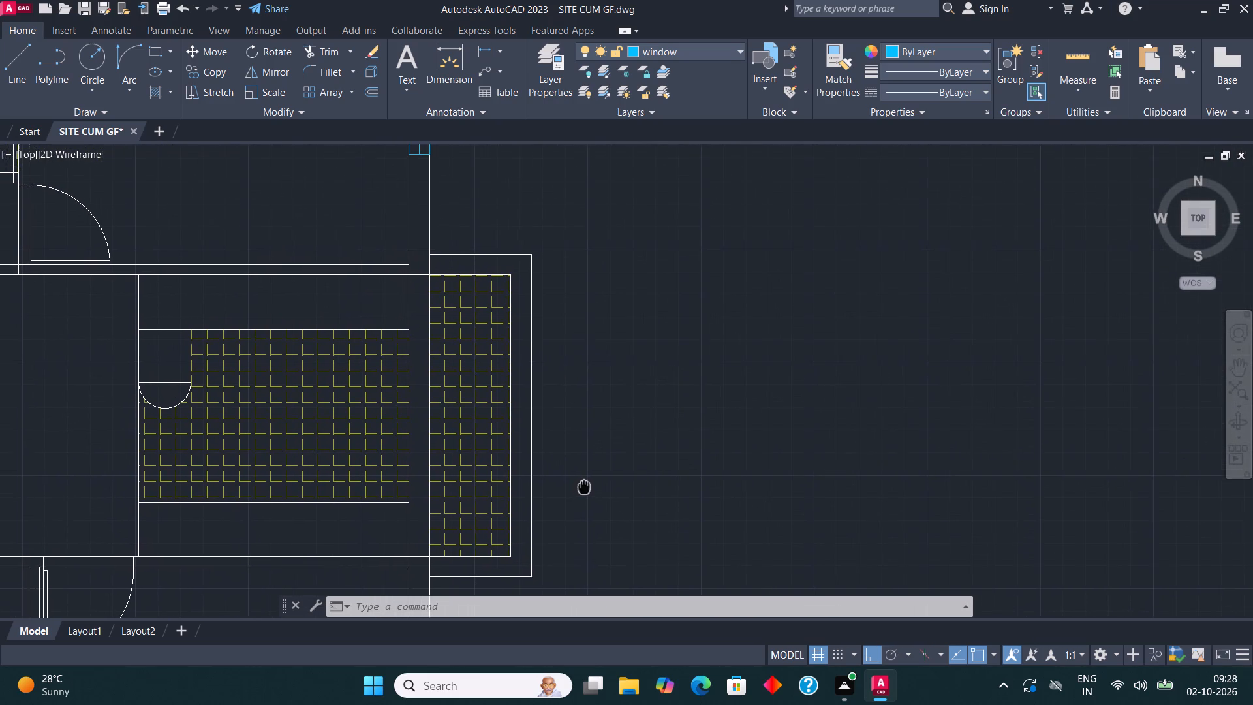
middle_click_drag(584, 488, 585, 488)
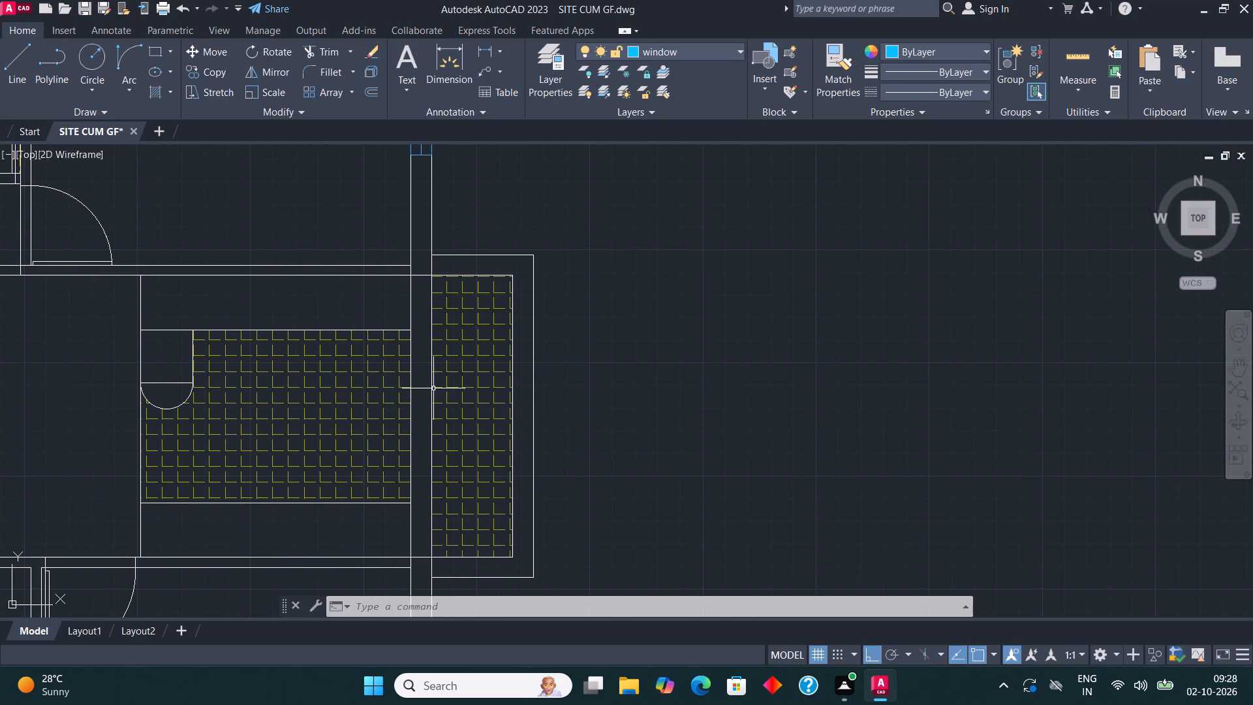
left_click(433, 388)
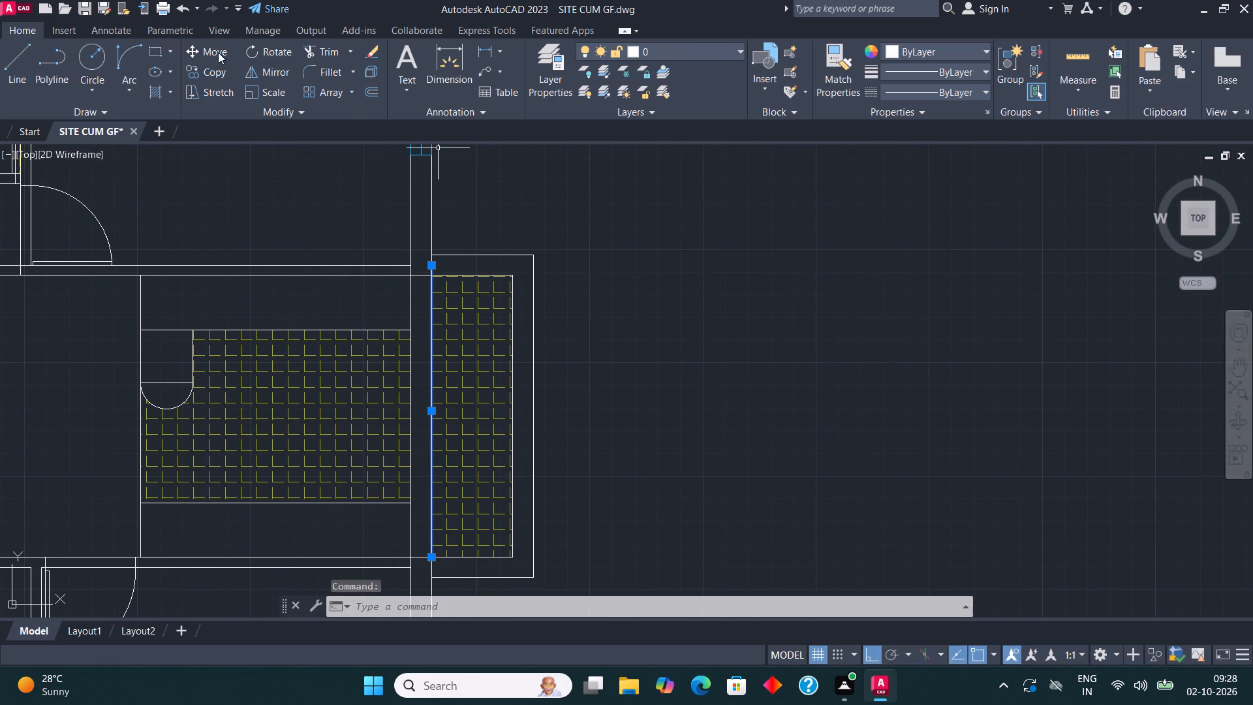
left_click(217, 52)
left_click(431, 390)
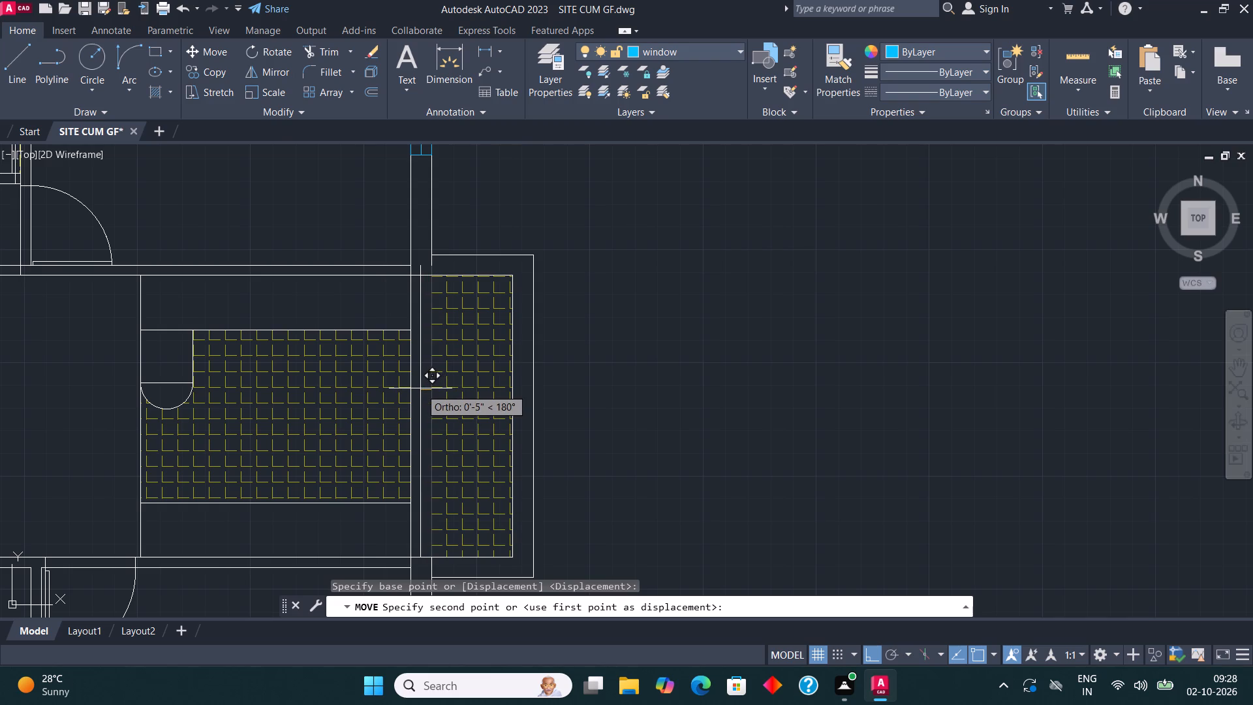
left_click(420, 388)
Trim the moved line's north stub and the short wall line crossing the north wall of the projecting bay.
left_click(318, 48)
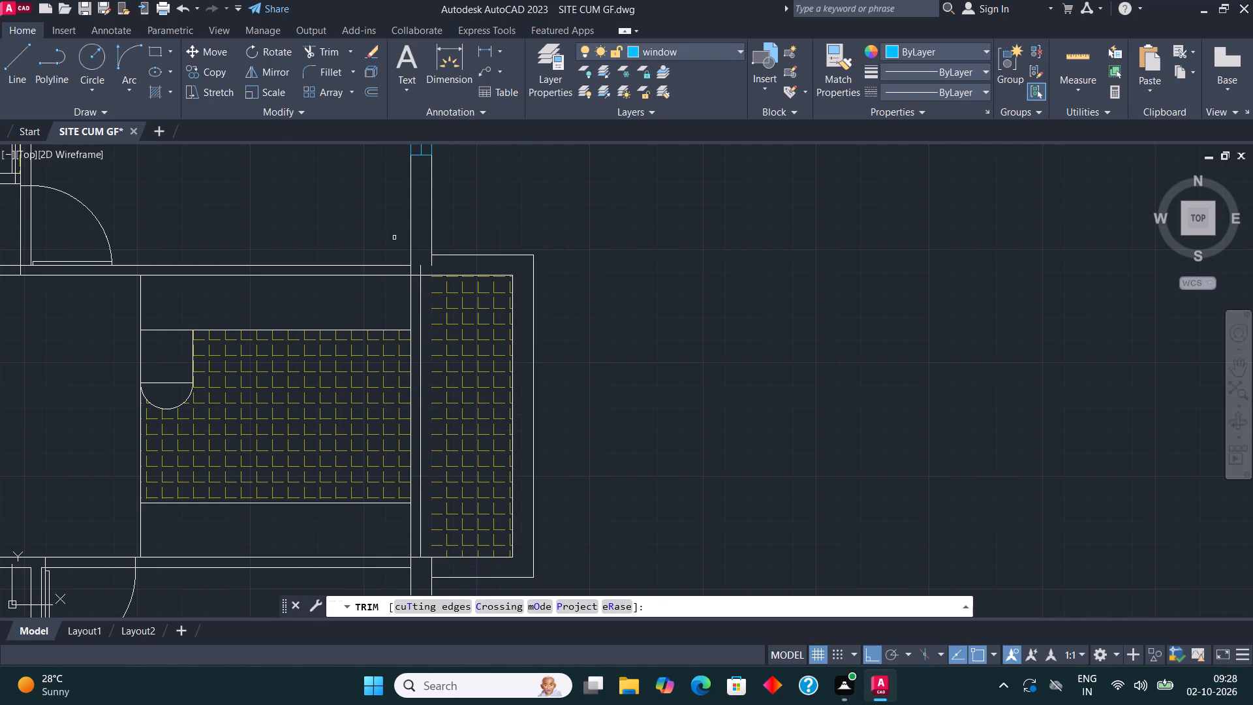
left_click(420, 269)
left_click(431, 260)
scroll(445, 243, "down", 2)
scroll(428, 379, "up", 2)
middle_click_drag(613, 356, 486, 550)
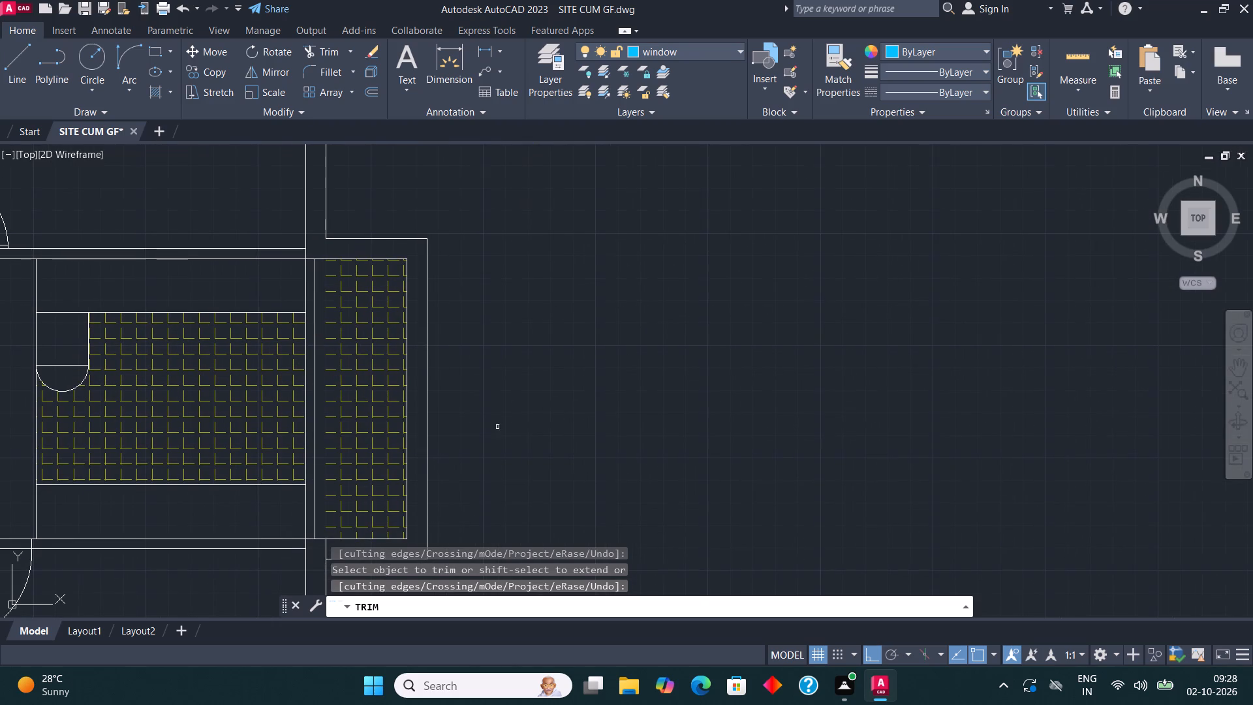
key("Escape")
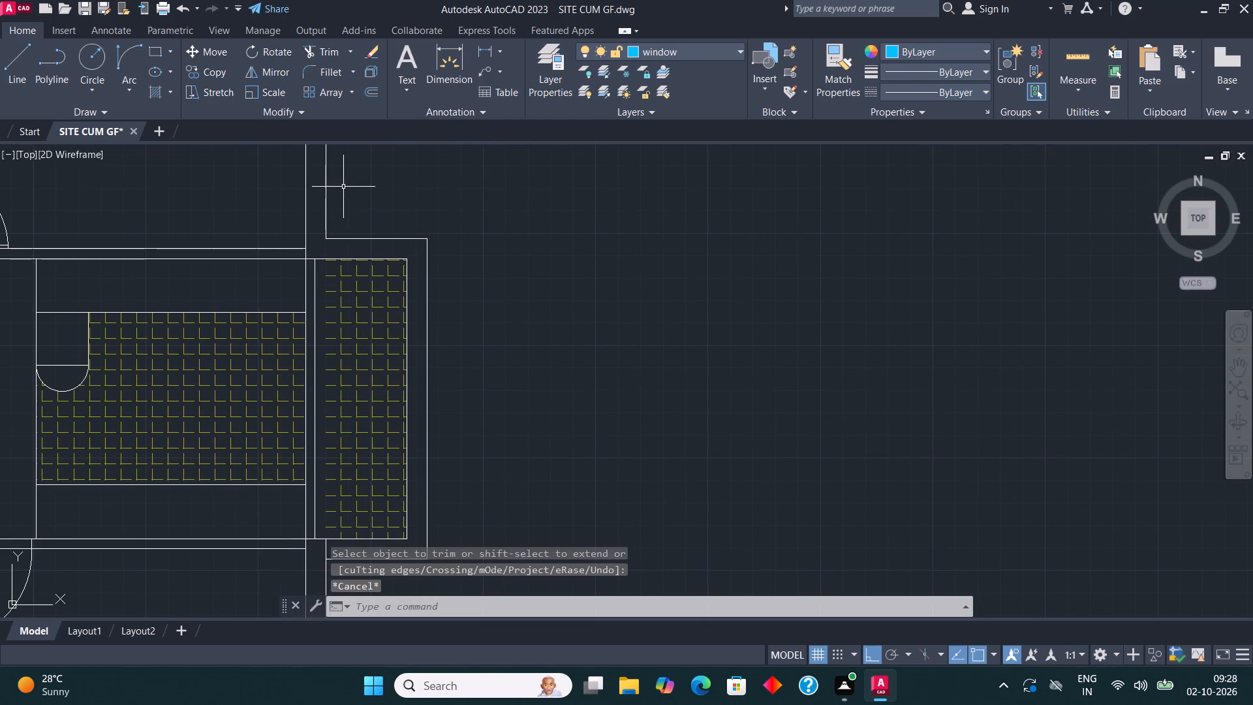
Draw a window rectangle between the east room's wall face and the moved line, spanning the full opening from north to south.
middle_click_drag(470, 332, 493, 274)
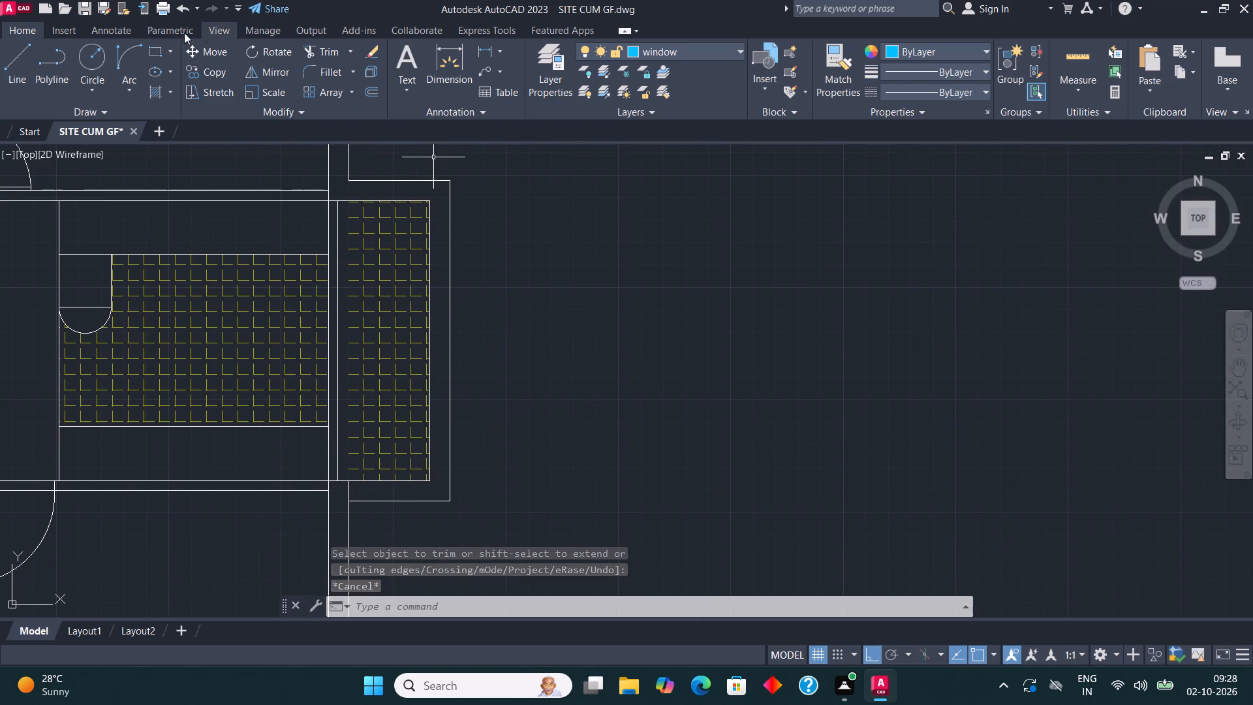
left_click(155, 46)
left_click(326, 198)
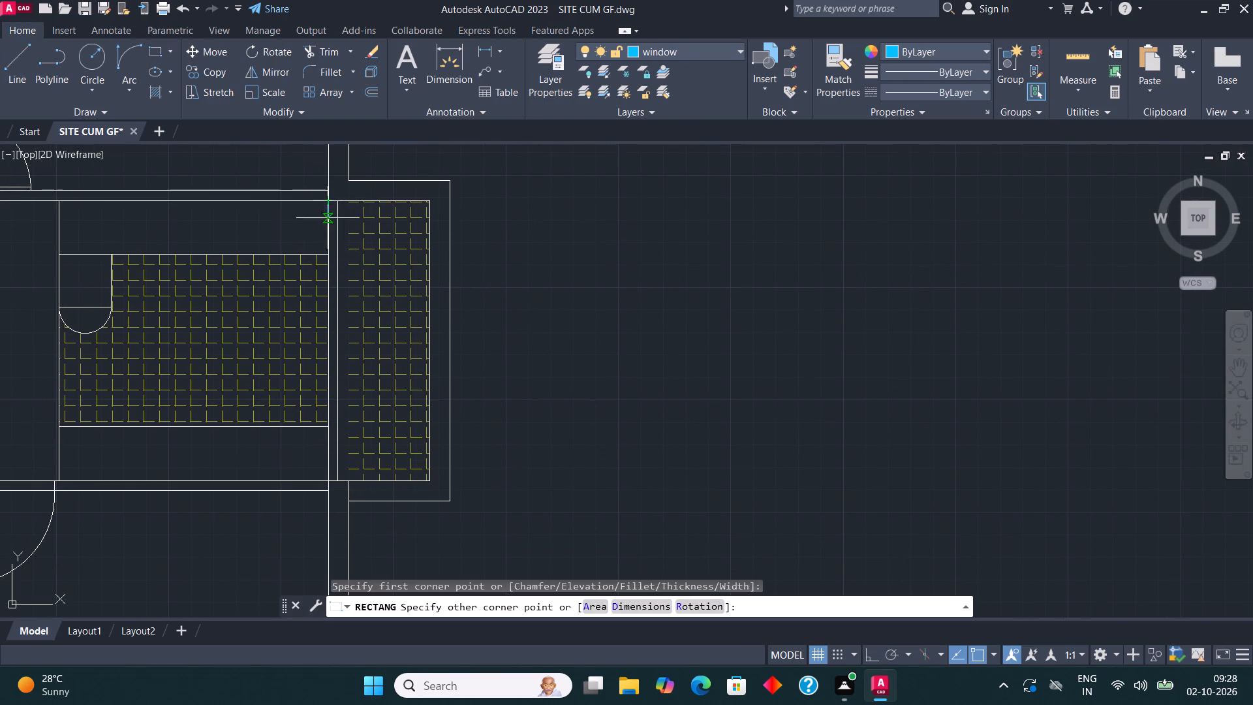
left_click(341, 478)
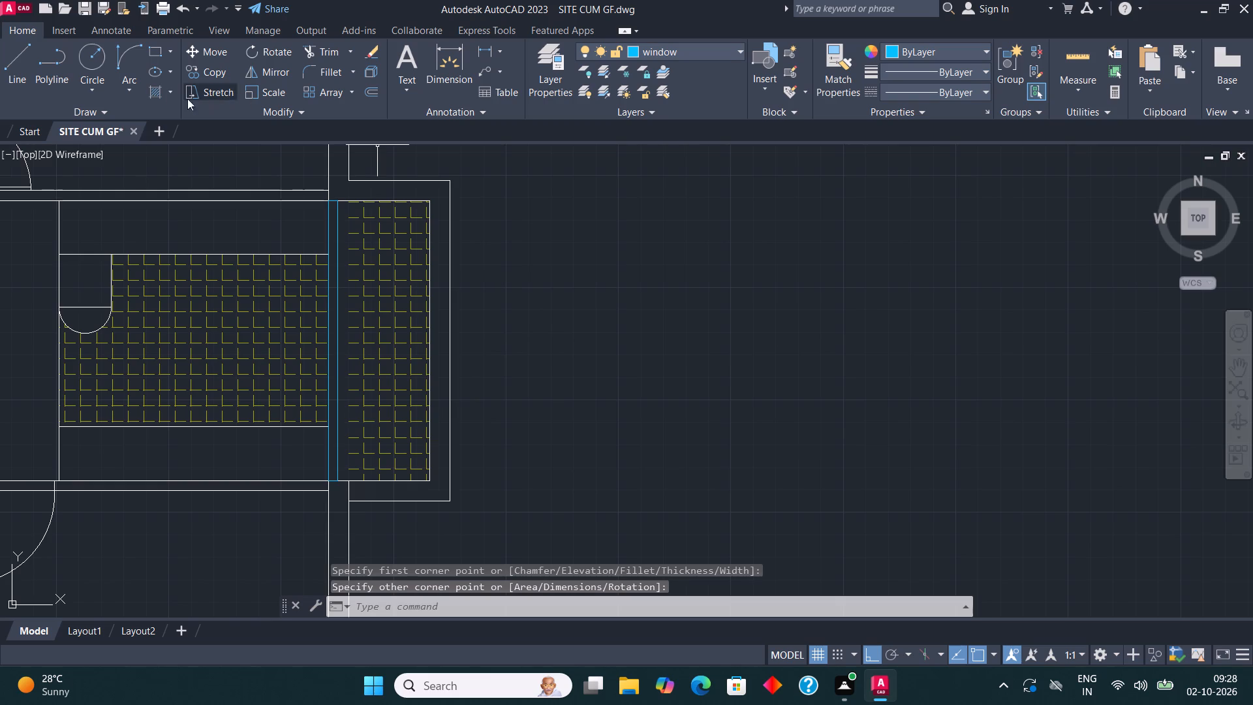
Draw a window rectangle across the middle of the projecting bay's east wall and add a lengthwise centre line between its end midpoints.
left_click(156, 54)
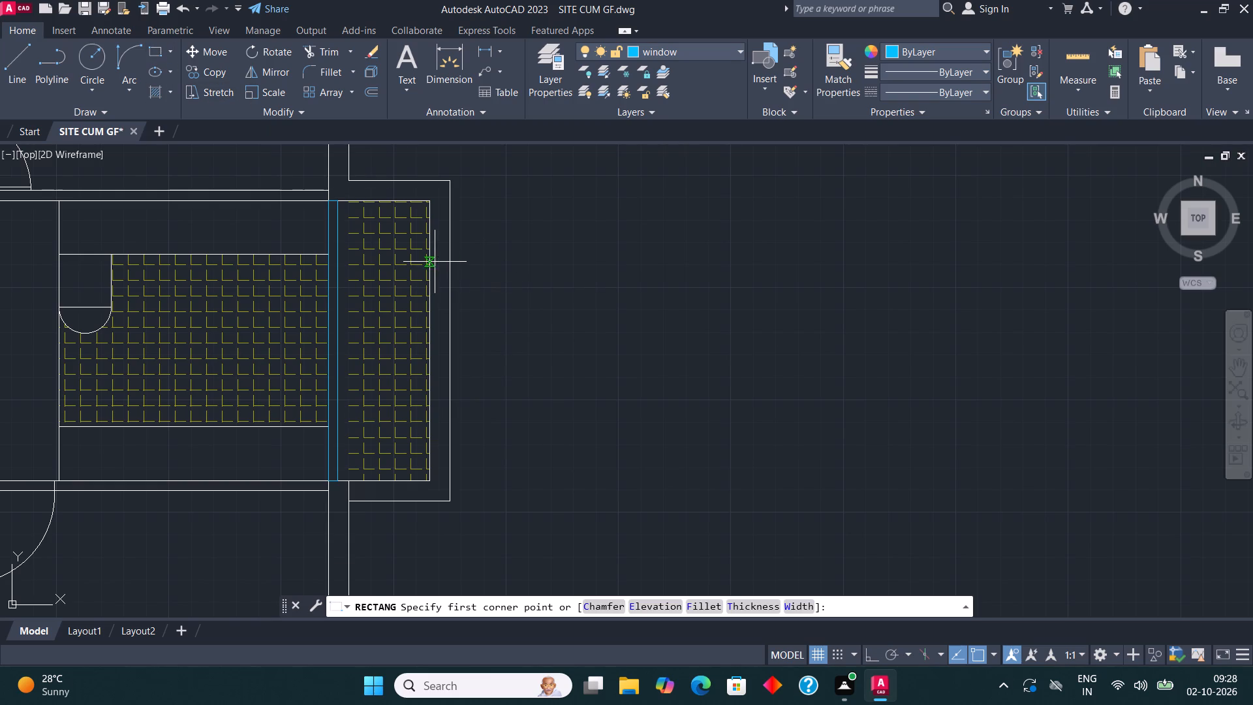
left_click(433, 262)
left_click(449, 408)
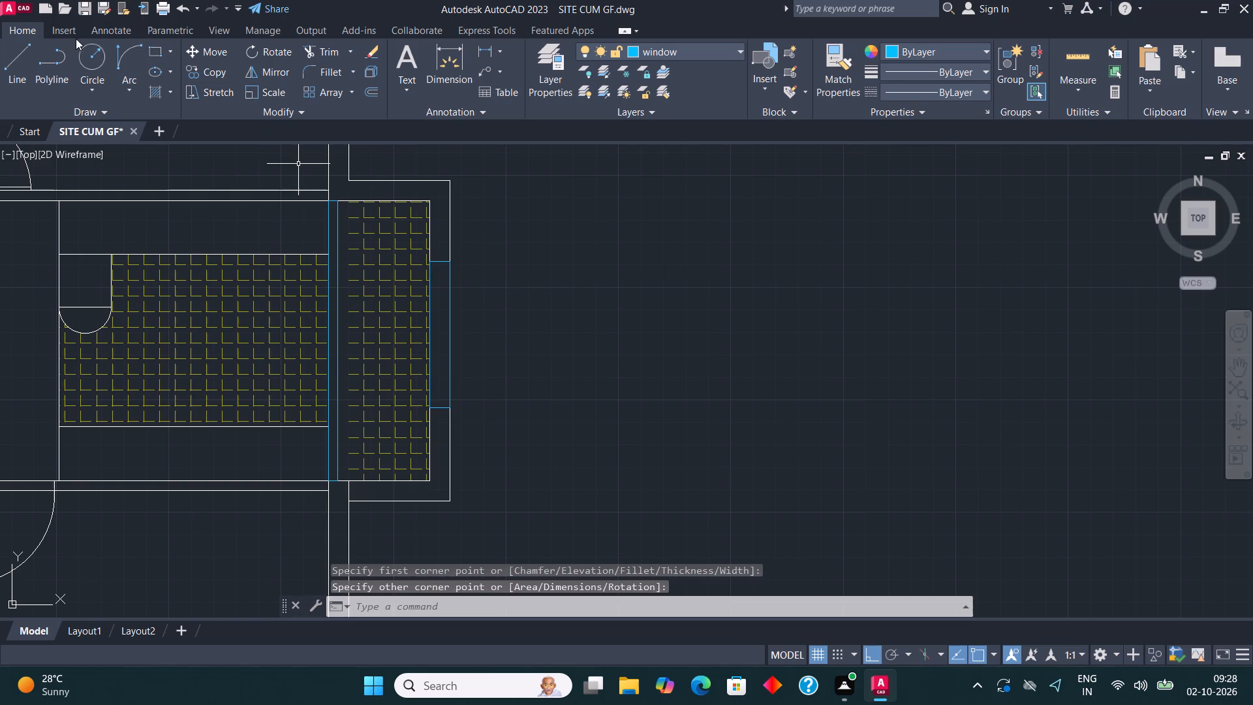
left_click(20, 44)
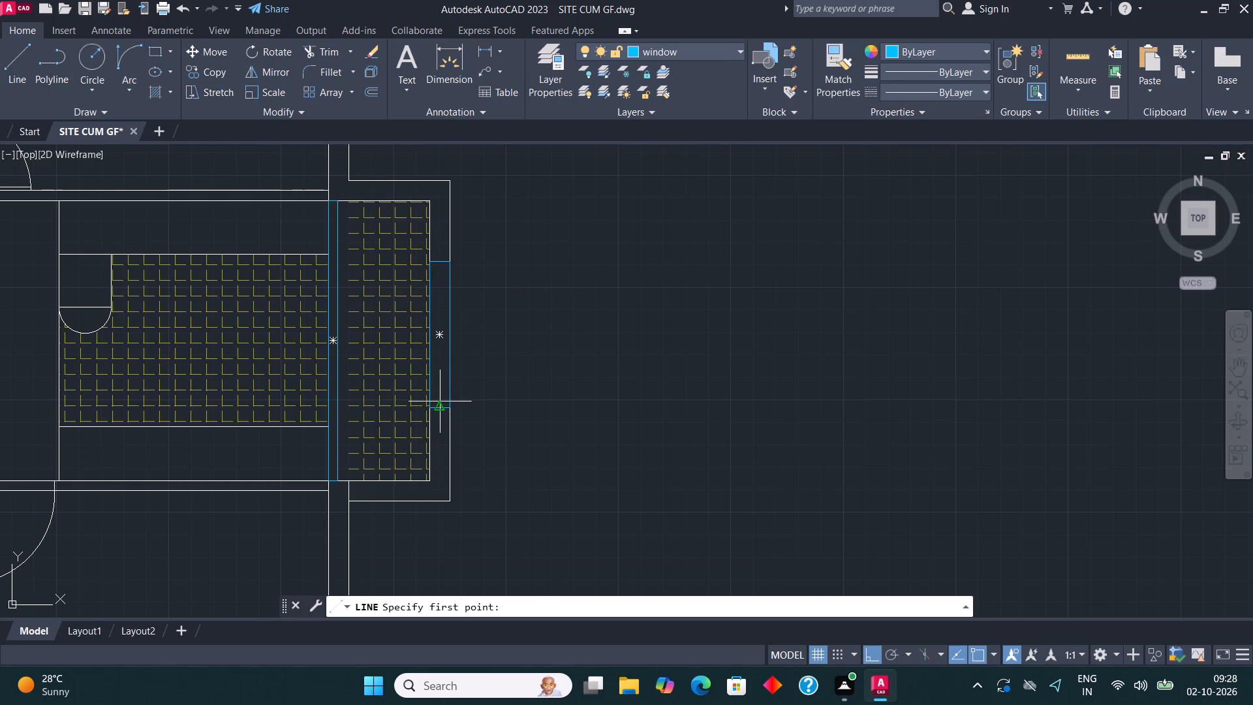
left_click(441, 402)
left_click(437, 264)
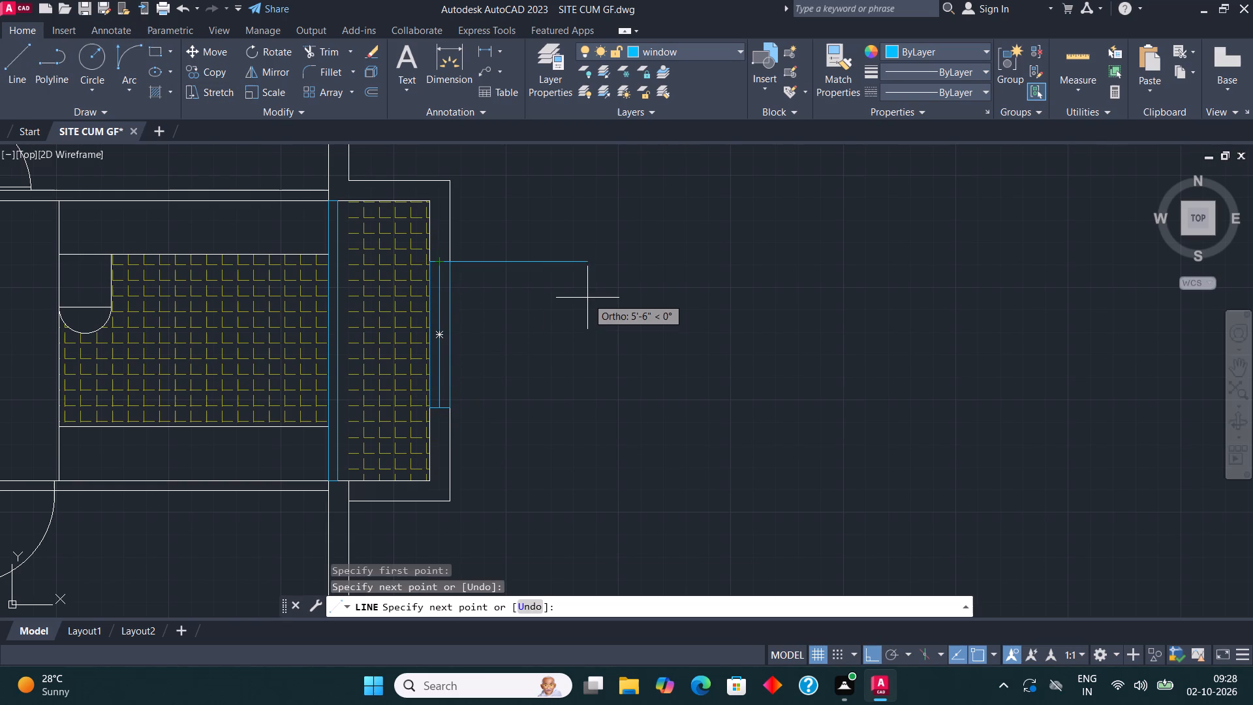
key("Escape")
Copy the bay's window with its centre line, based on its northeast corner, onto the east wall of the room directly south.
scroll(577, 305, "down", 1)
middle_click_drag(564, 405, 569, 230)
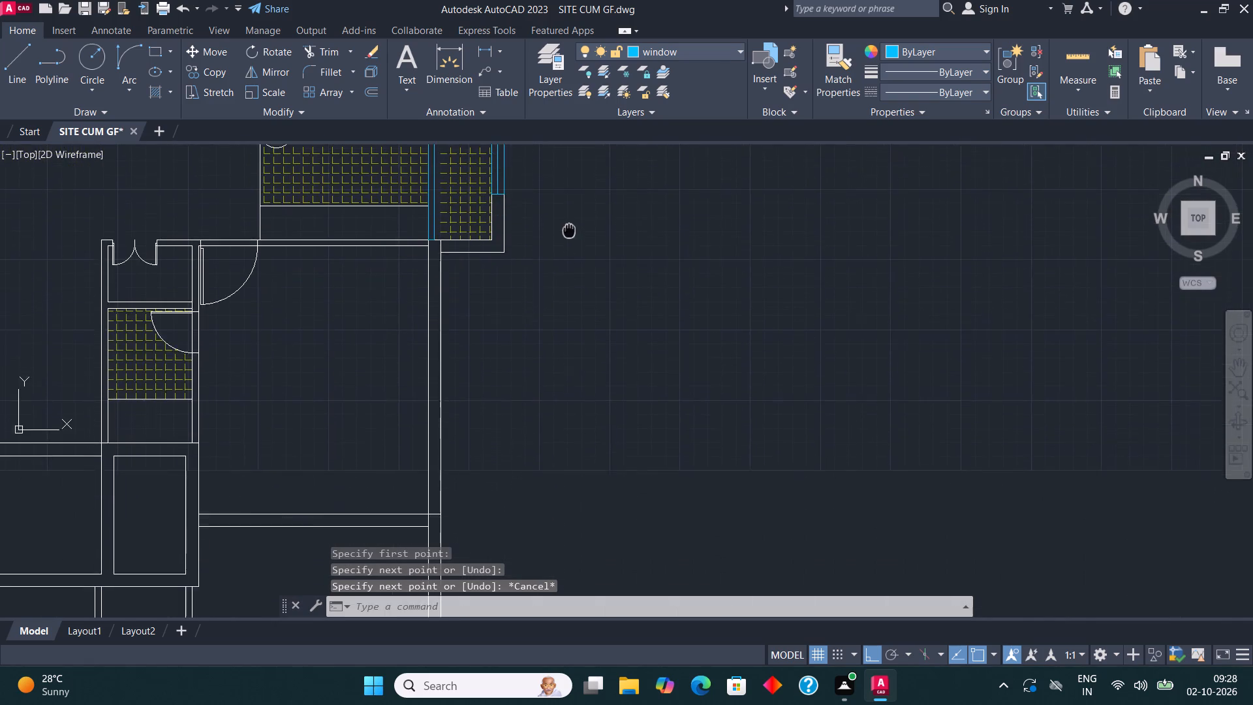
middle_click_drag(569, 230, 518, 381)
scroll(448, 296, "up", 2)
left_click(405, 440)
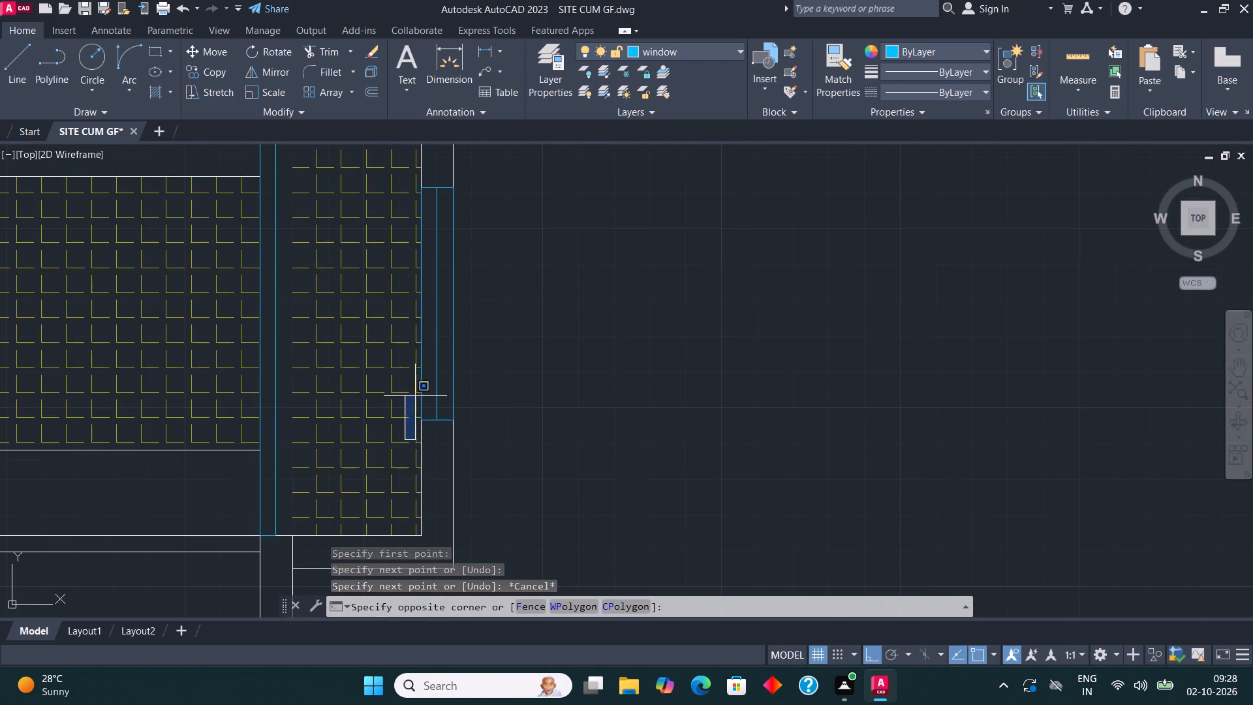
left_click(481, 179)
left_click(206, 67)
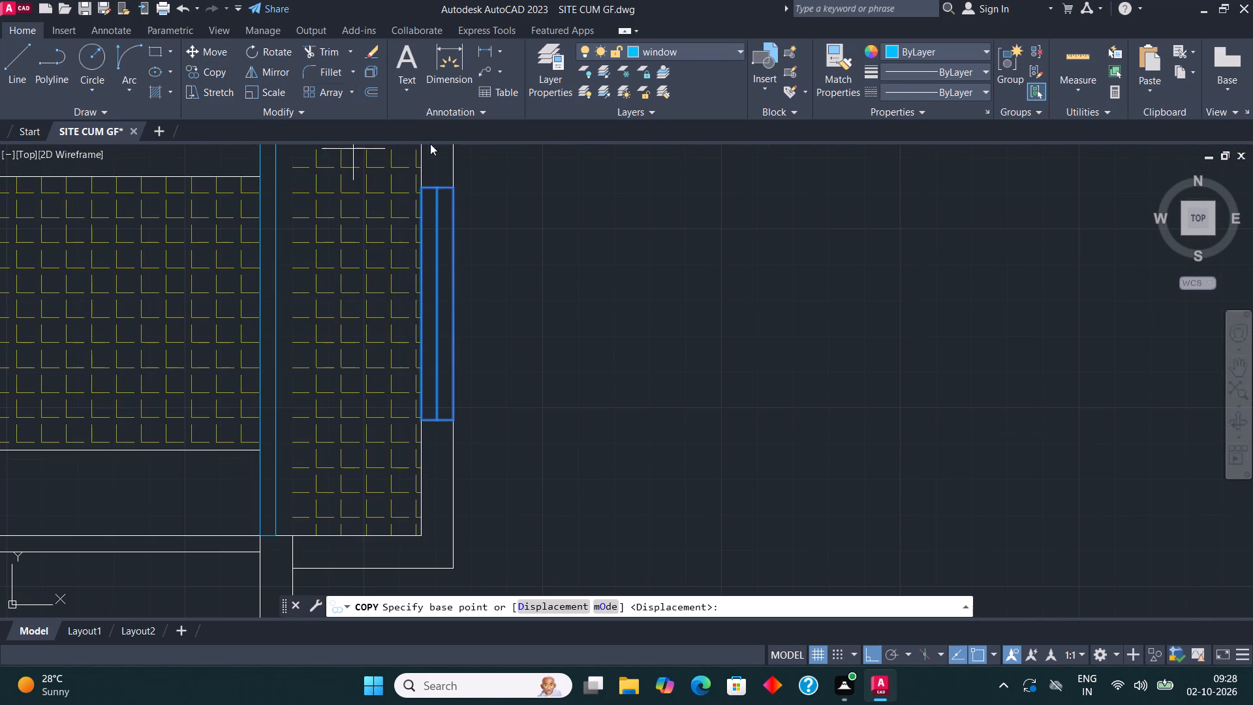
left_click(450, 185)
scroll(589, 189, "down", 3)
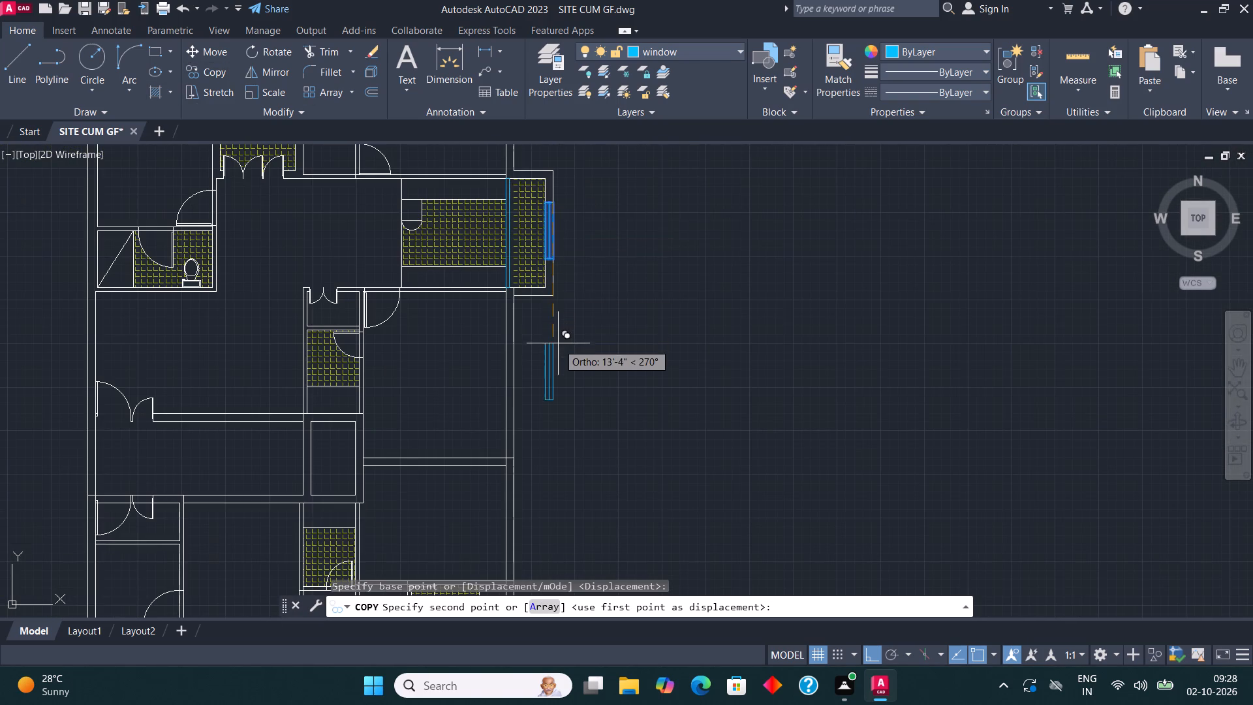
key("F8")
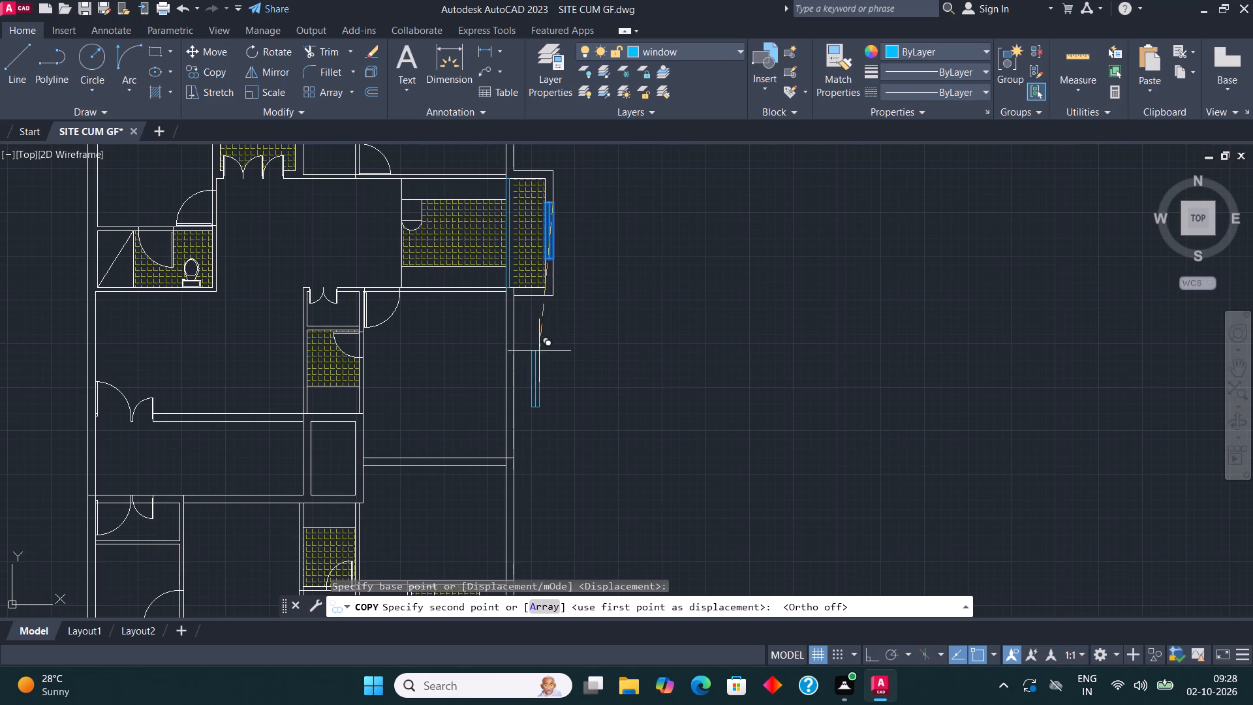
scroll(526, 353, "up", 3)
left_click(465, 342)
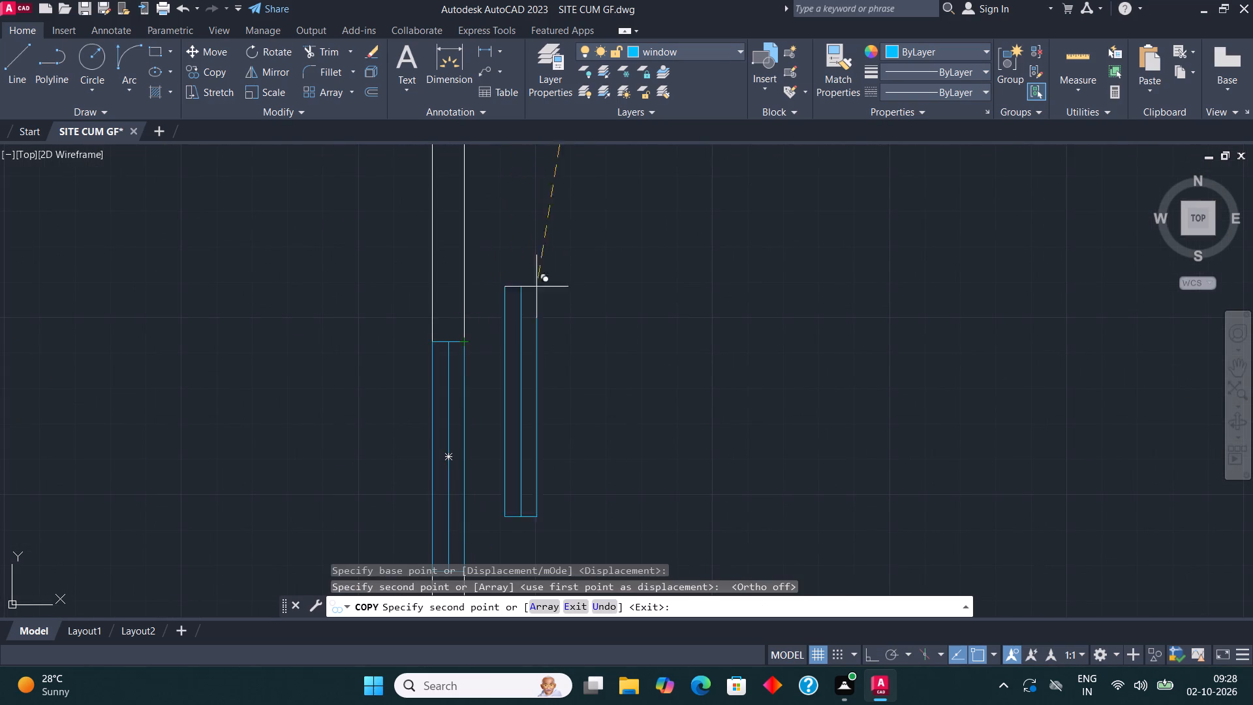
Place two more window copies on the east wall, in the room north of the southeast toilet and in the southeast corner room.
scroll(582, 265, "down", 5)
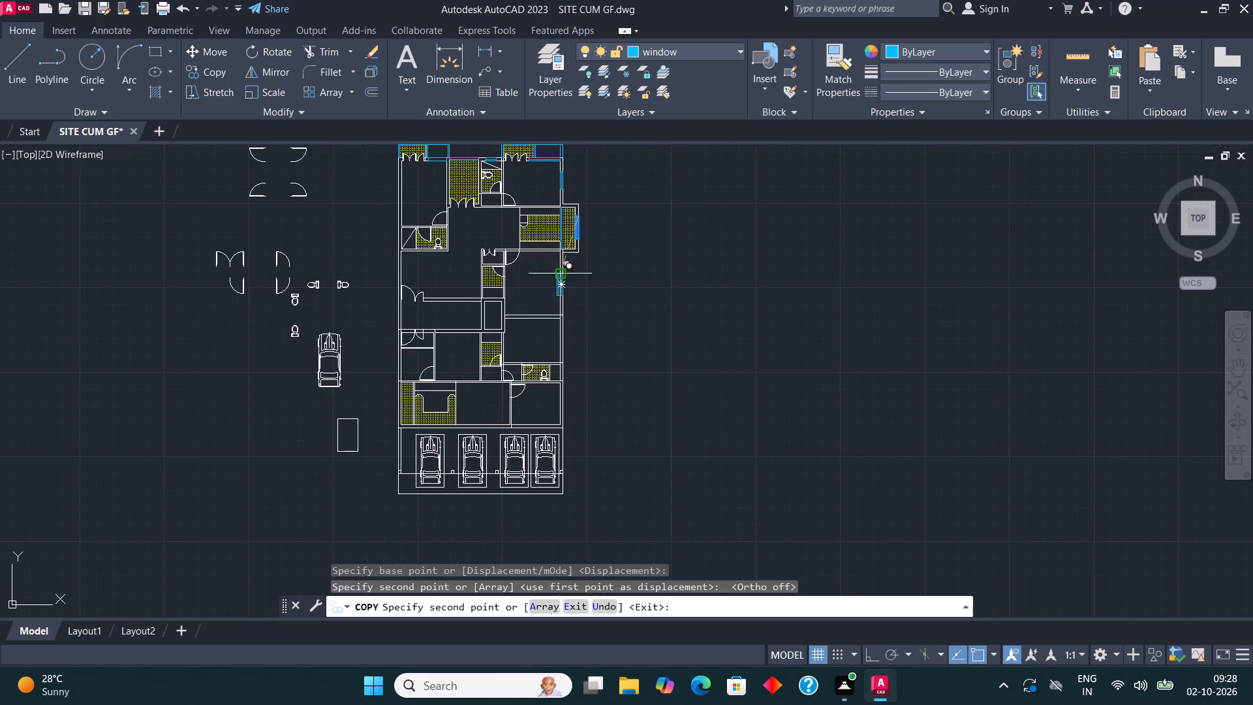
scroll(565, 329, "up", 4)
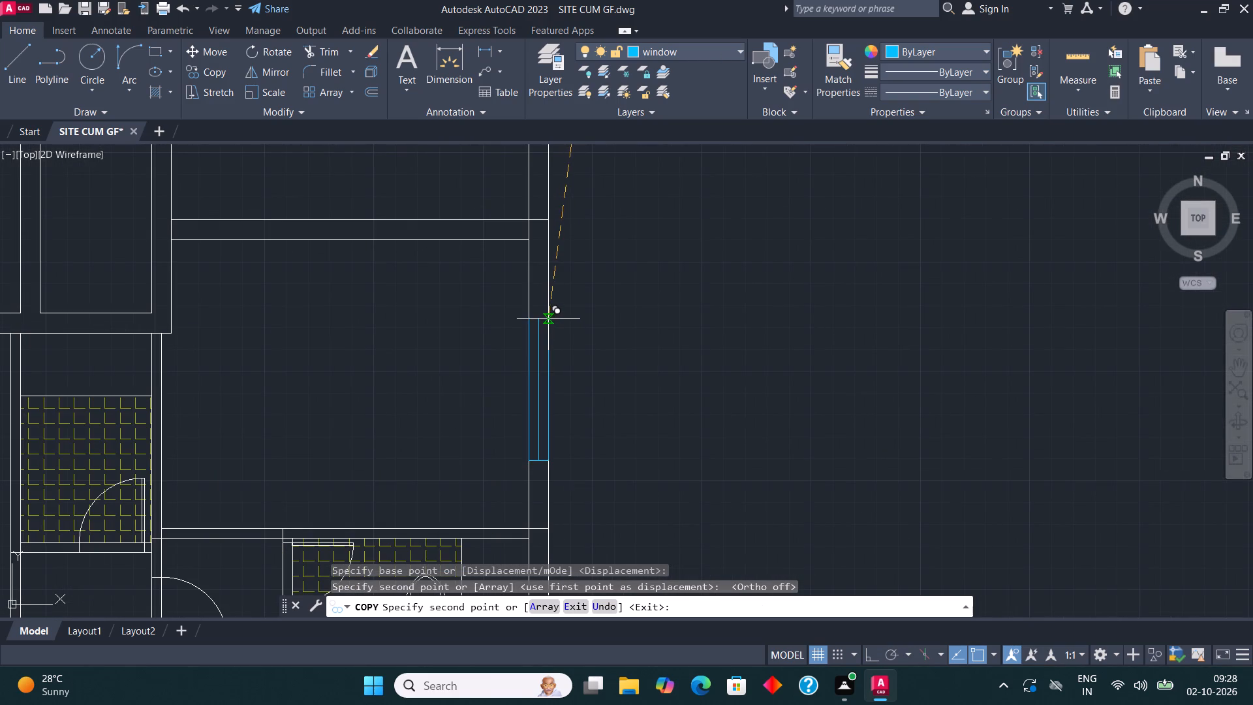
left_click(548, 319)
scroll(548, 234, "down", 2)
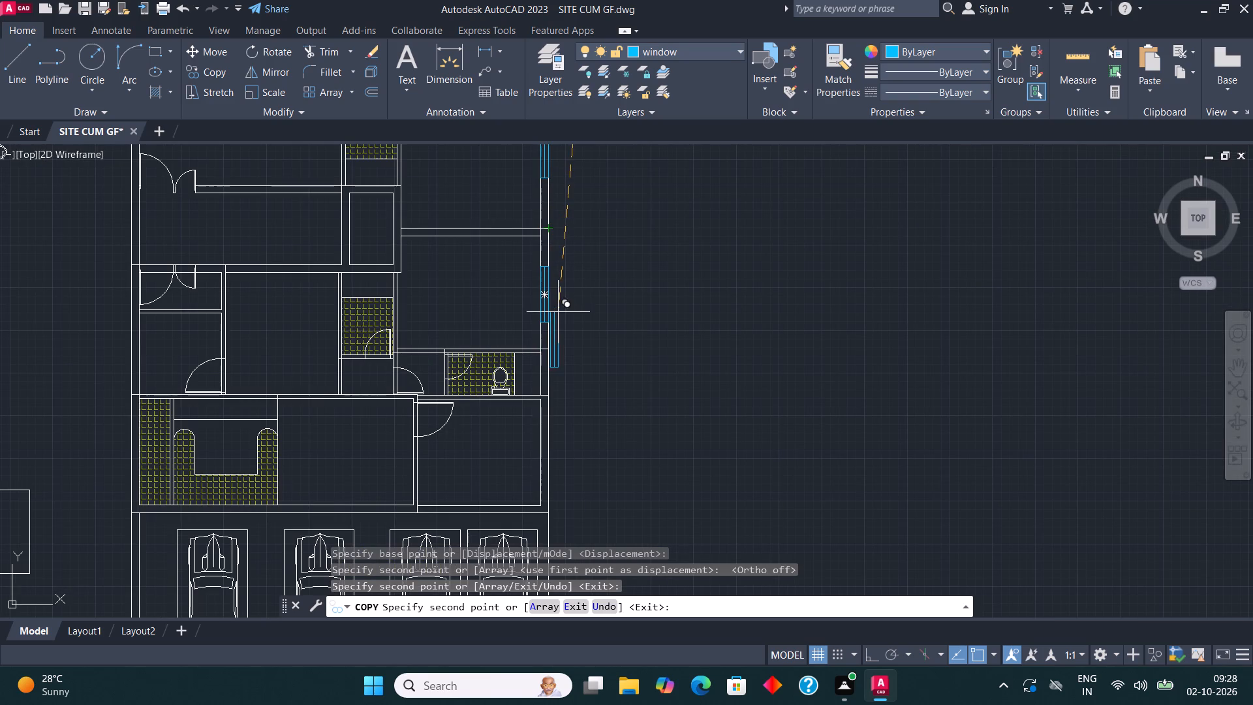
scroll(542, 276, "down", 2)
scroll(546, 334, "up", 3)
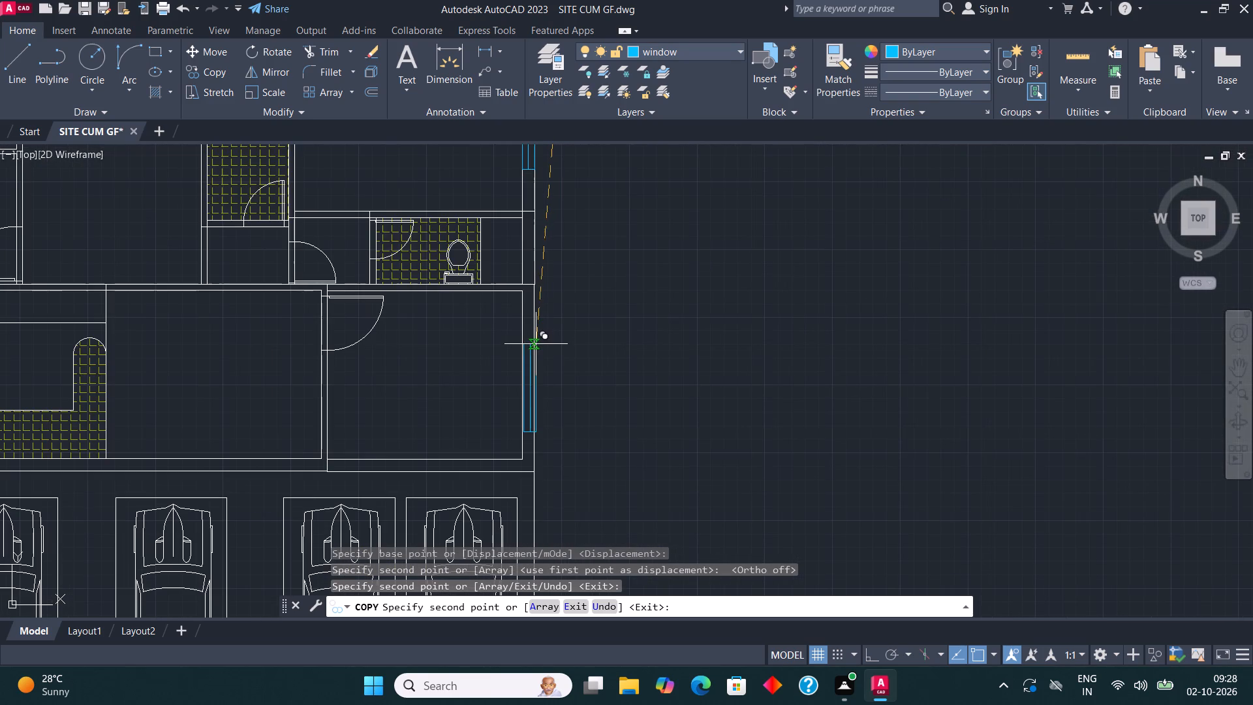
left_click(534, 341)
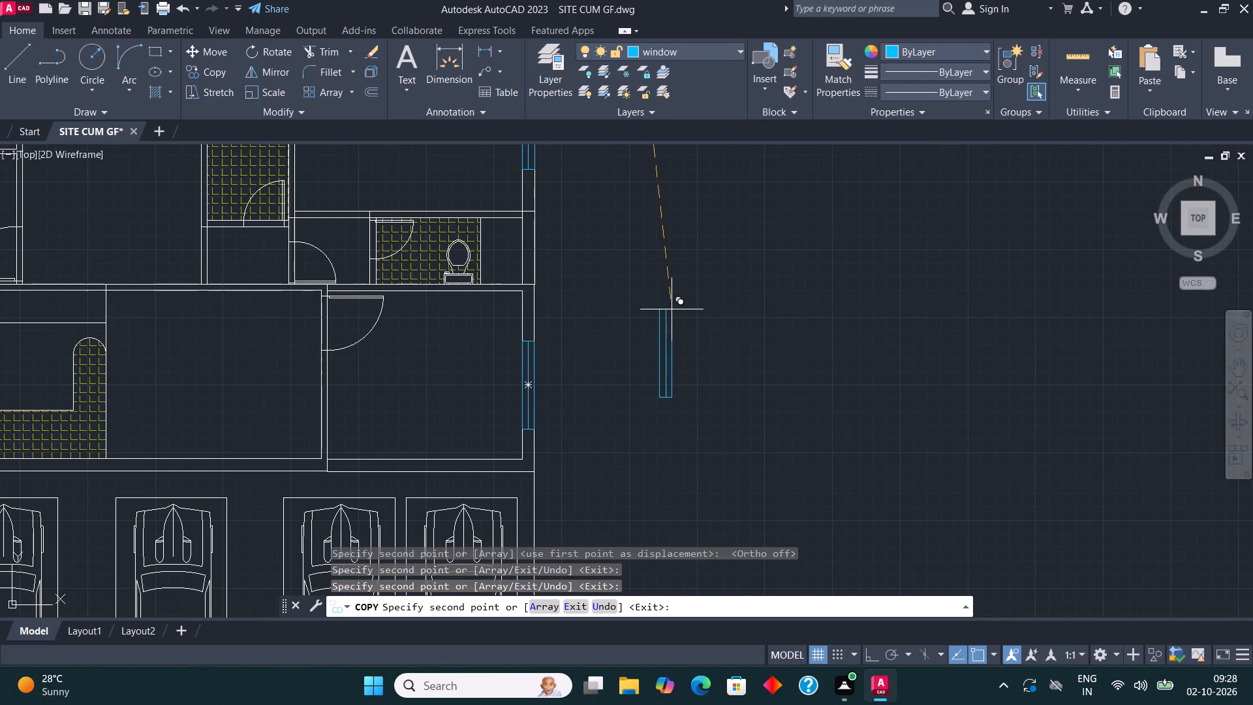
Place two more window copies on the west wall, in the southwest room with the hatched U-shaped floor and the small room directly north.
scroll(672, 309, "down", 2)
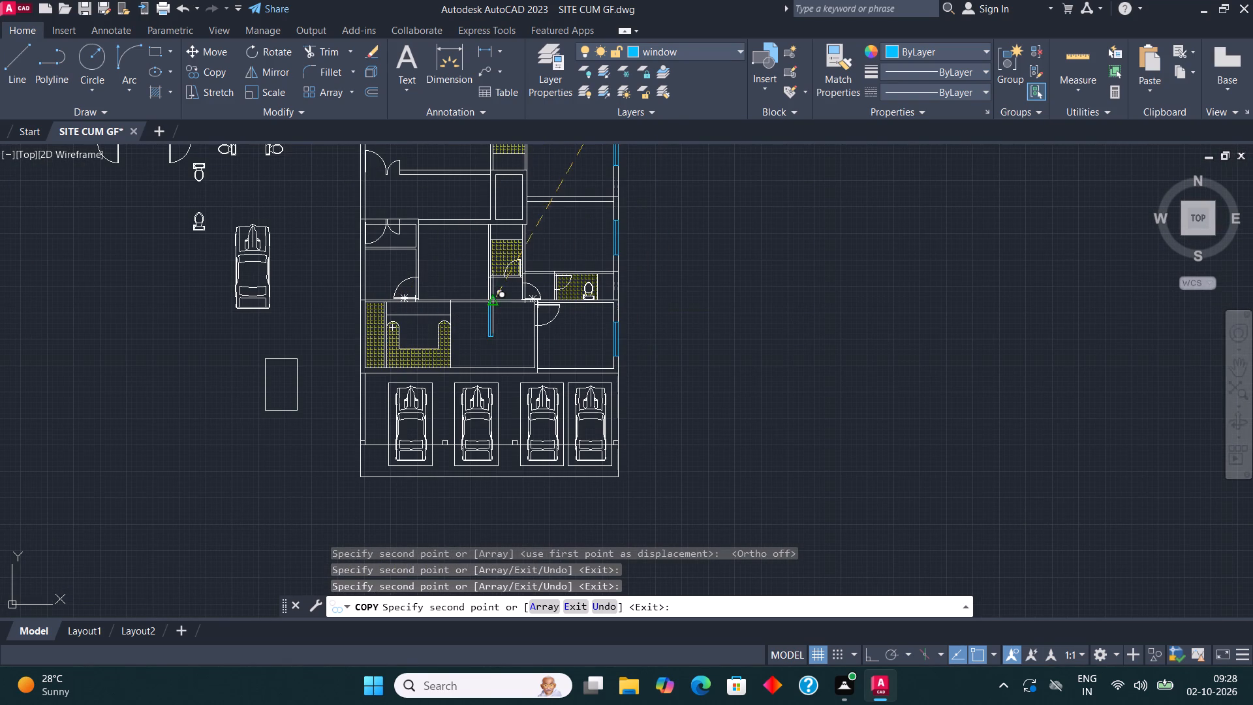
scroll(327, 328, "up", 4)
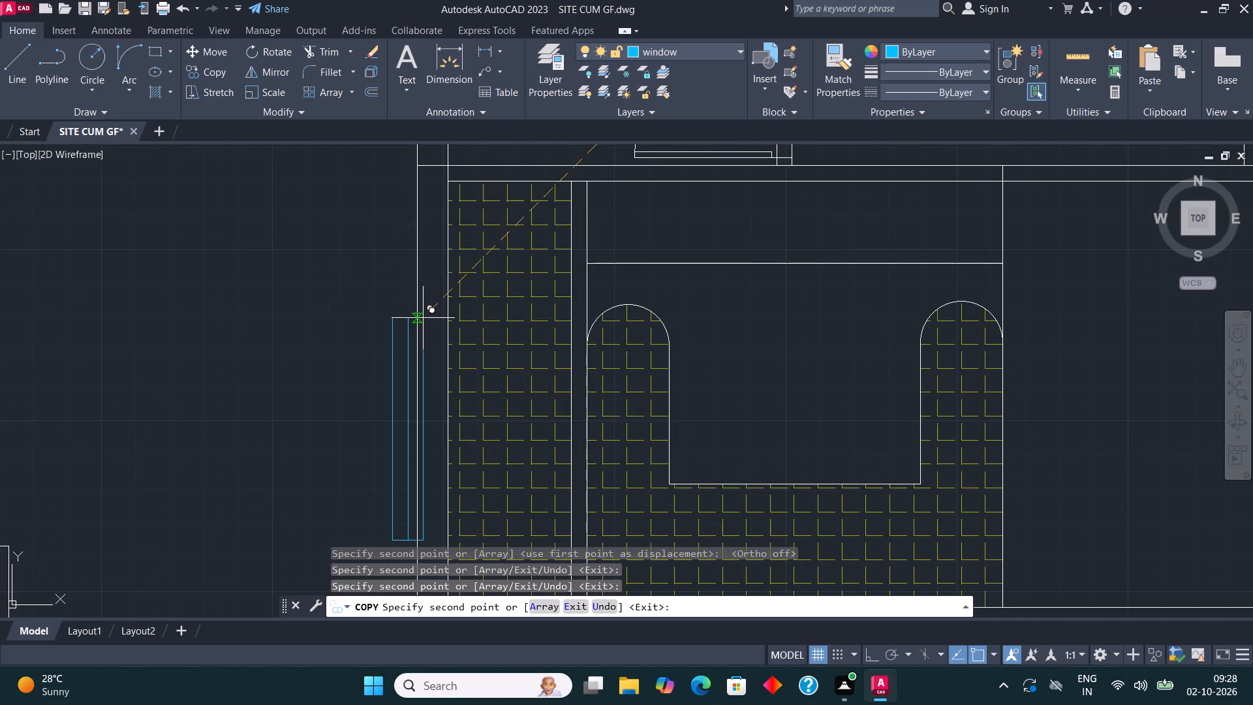
left_click(447, 296)
scroll(248, 328, "down", 1)
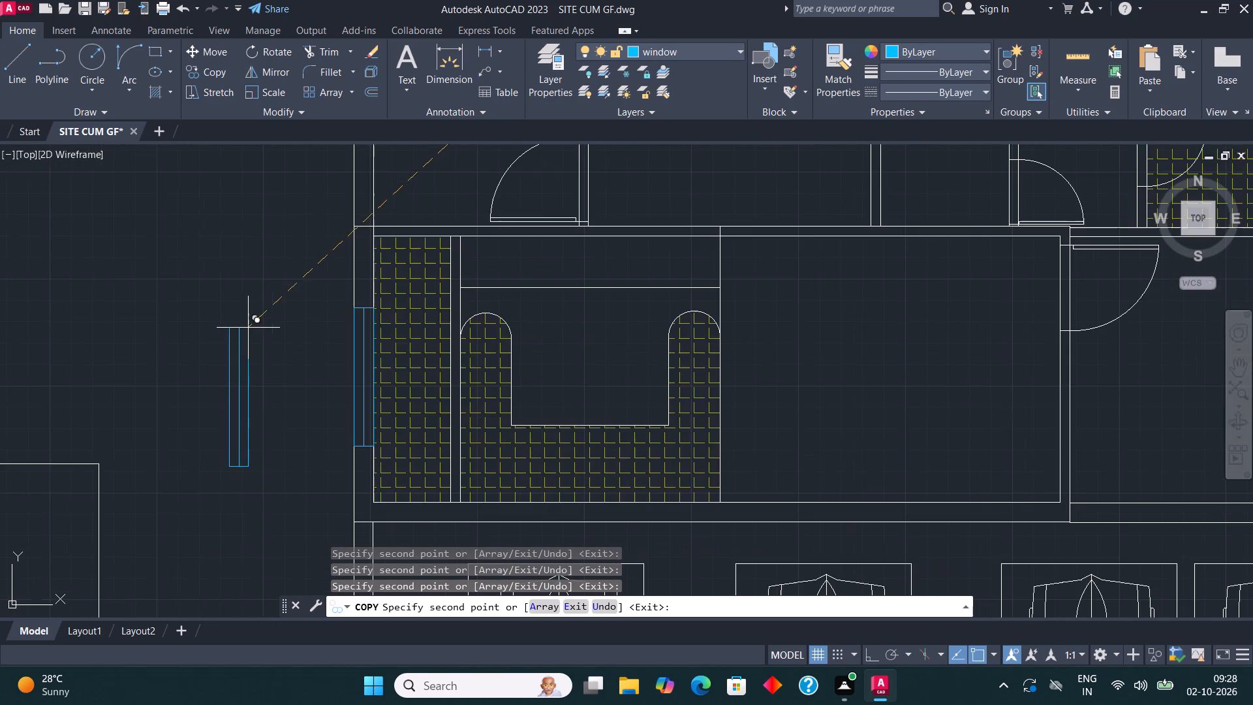
middle_click_drag(265, 311, 257, 512)
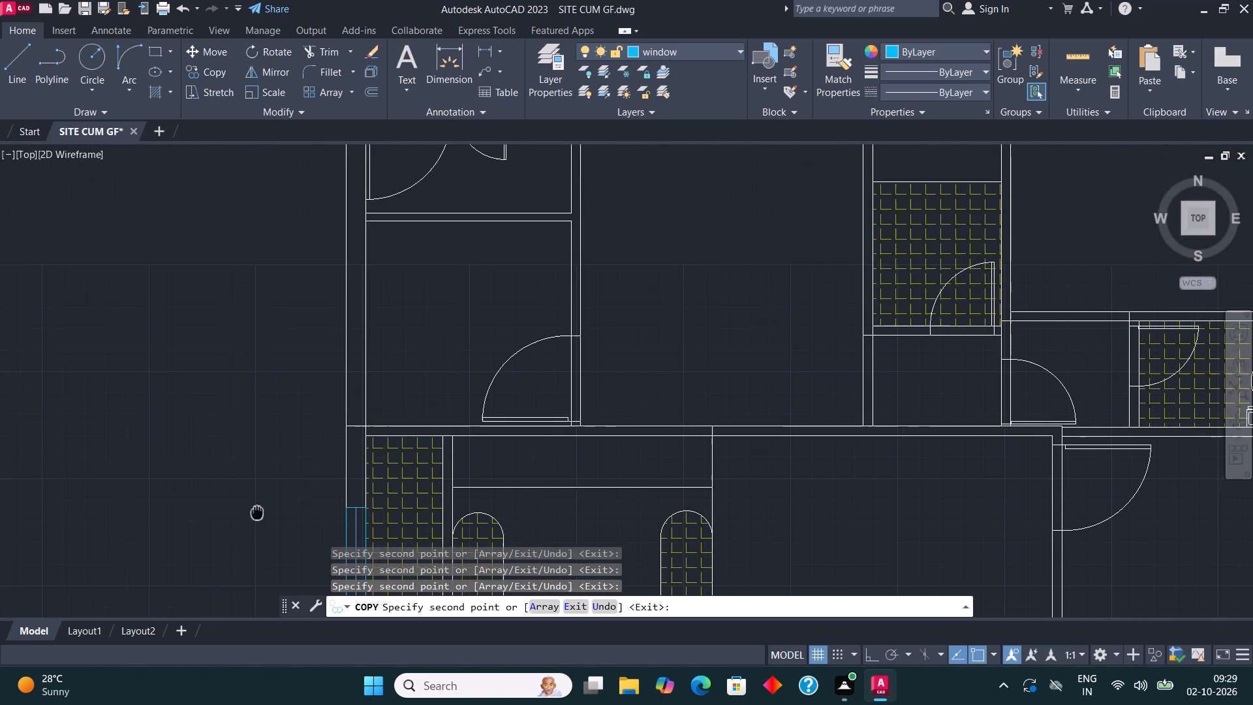
middle_click_drag(257, 512, 256, 512)
scroll(267, 434, "down", 2)
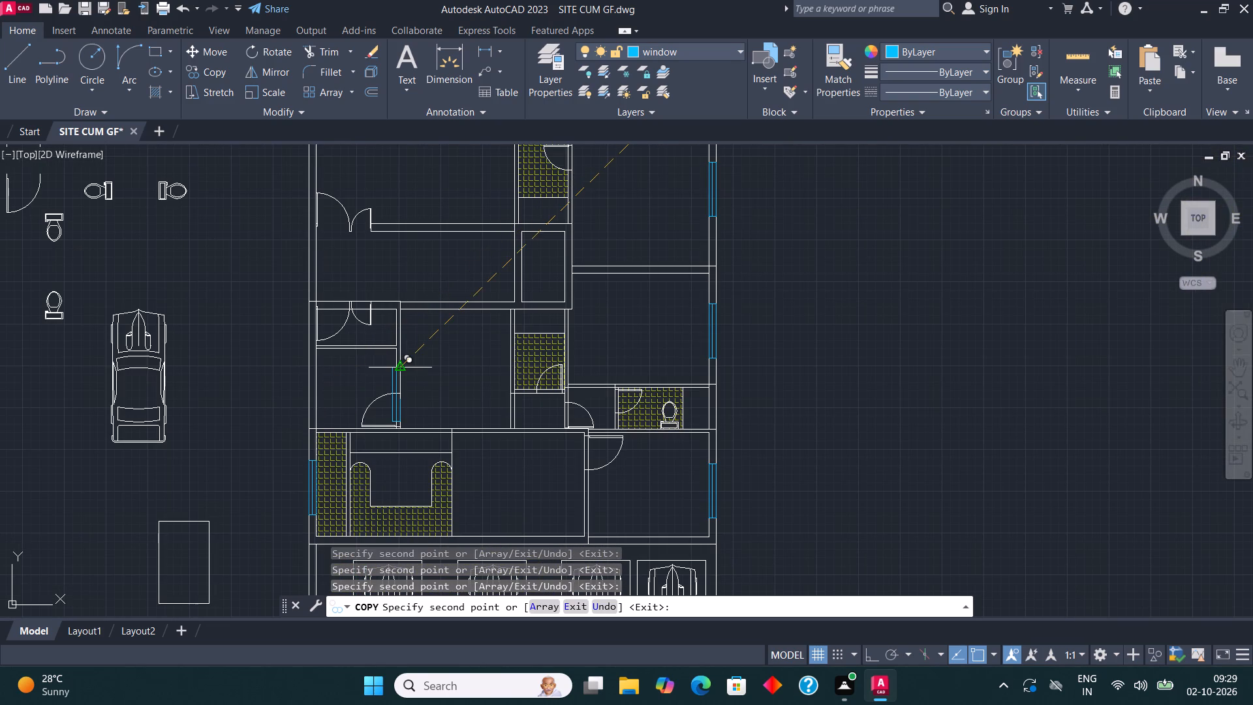
scroll(310, 349, "up", 3)
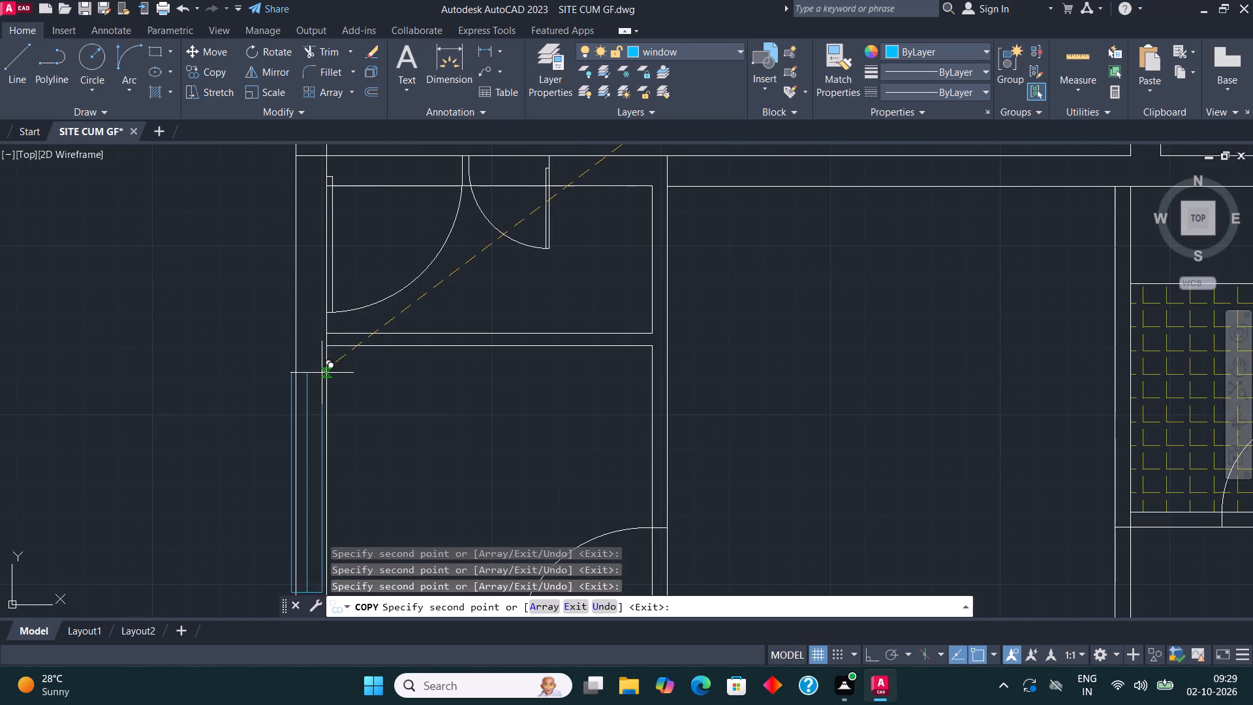
left_click(328, 372)
Place another window copy on the west wall of the large room just south of the west toilet.
scroll(587, 258, "down", 3)
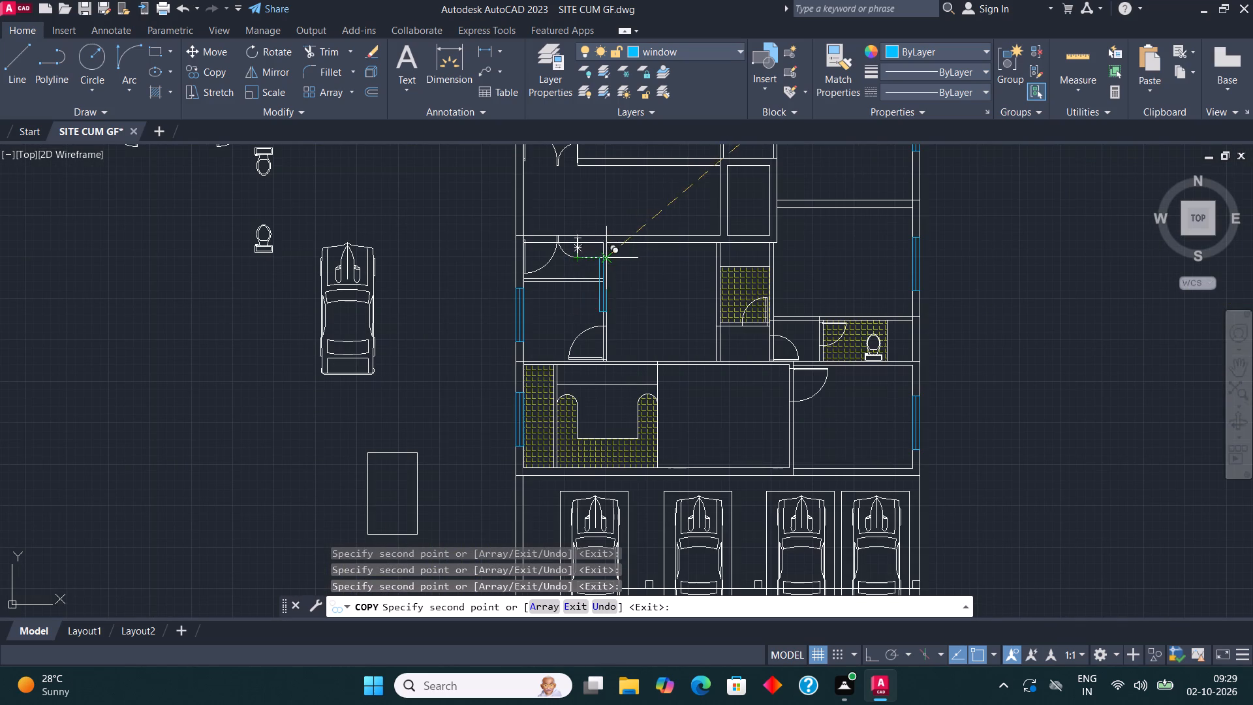
middle_click_drag(457, 264, 318, 517)
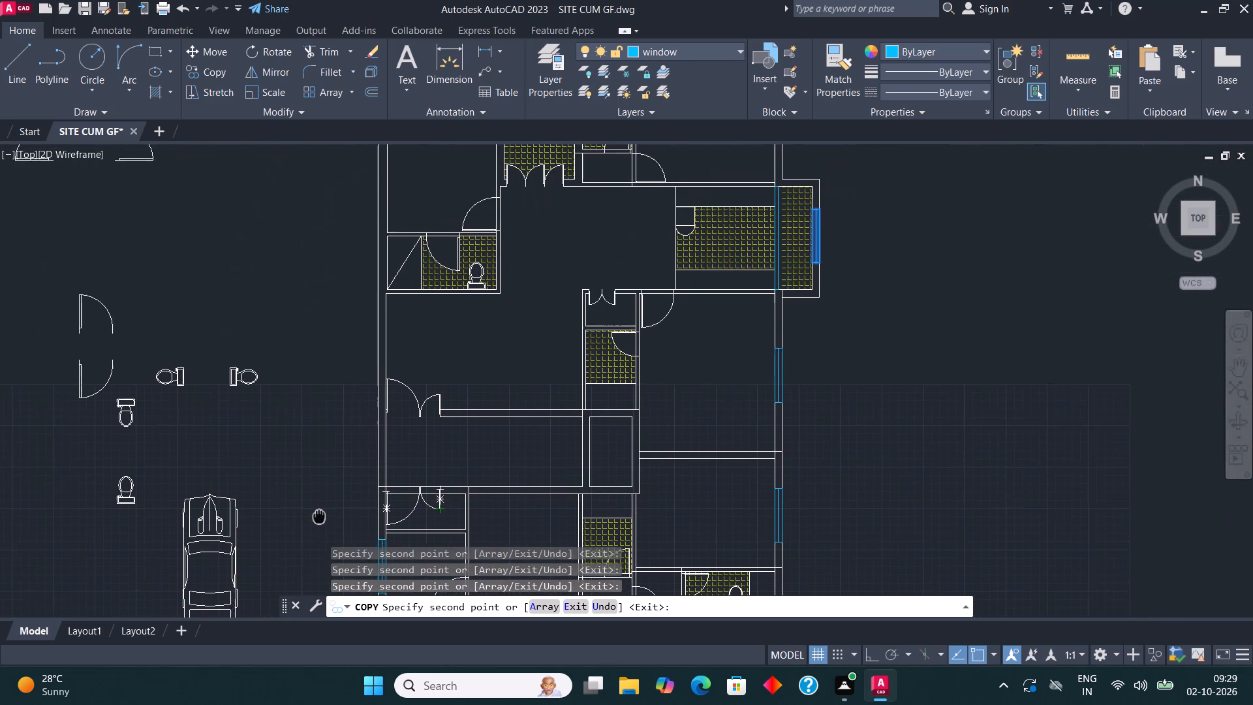
middle_click_drag(318, 517, 285, 555)
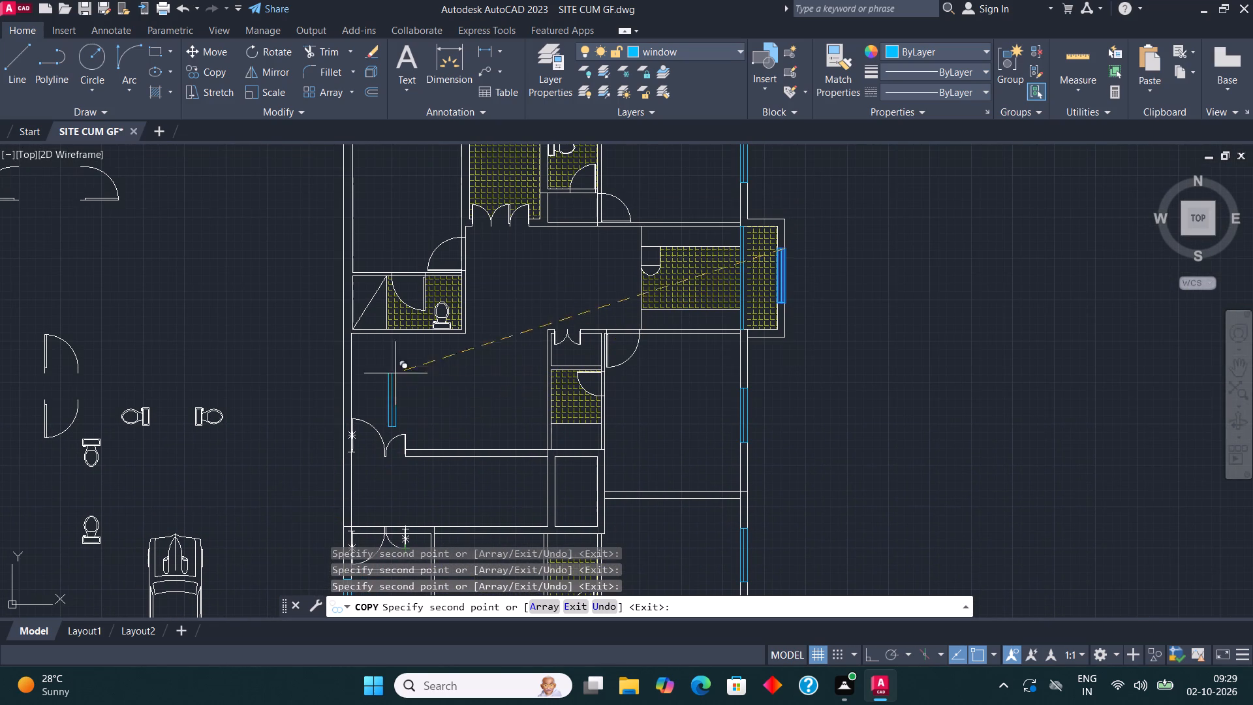
scroll(533, 258, "down", 1)
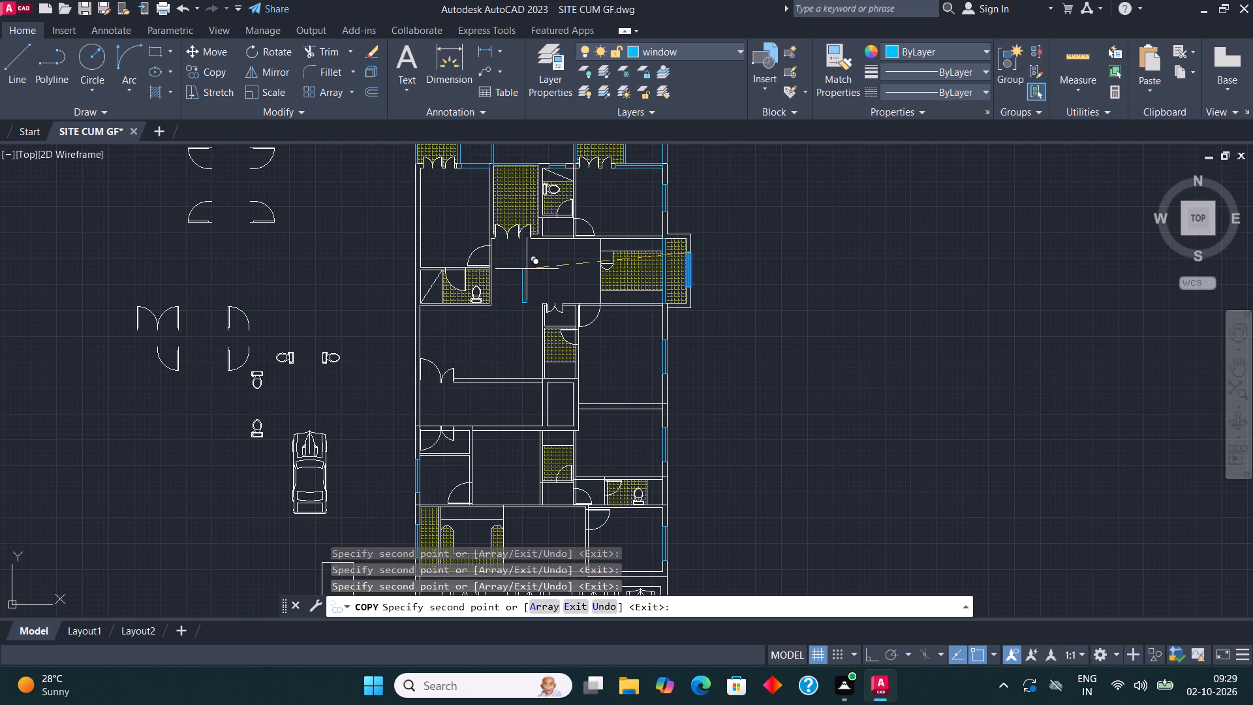
scroll(425, 303, "up", 3)
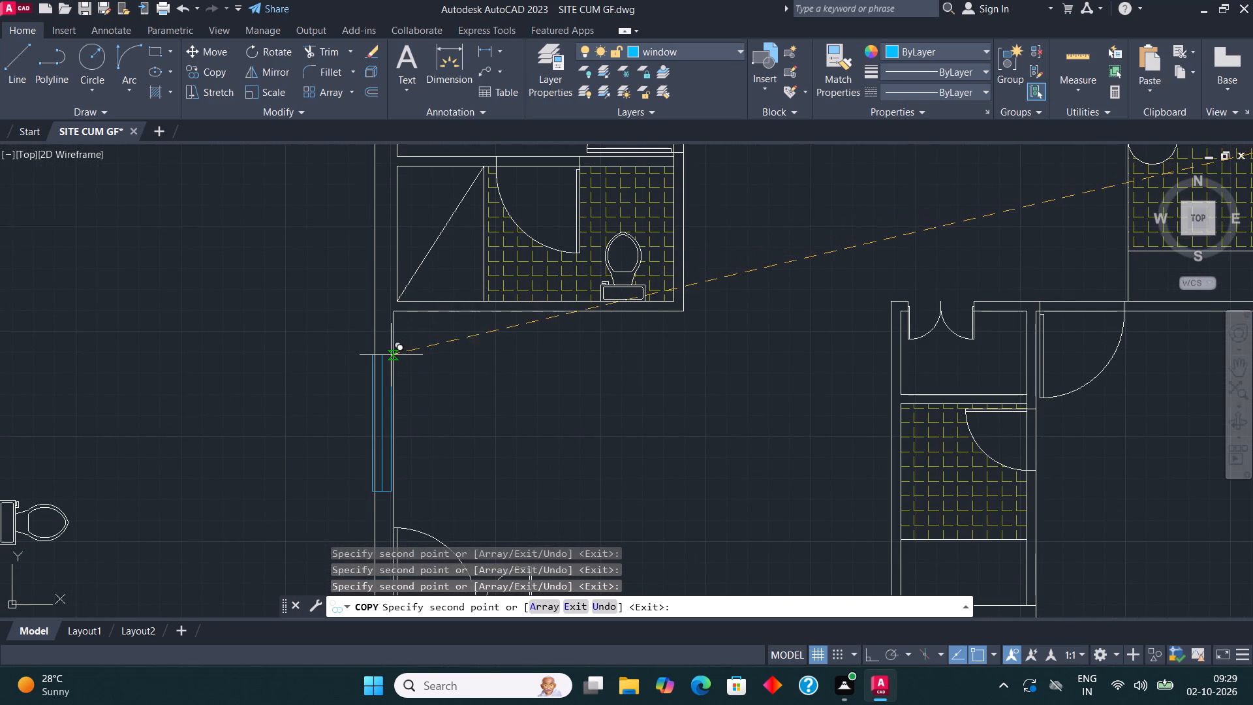
left_click(392, 356)
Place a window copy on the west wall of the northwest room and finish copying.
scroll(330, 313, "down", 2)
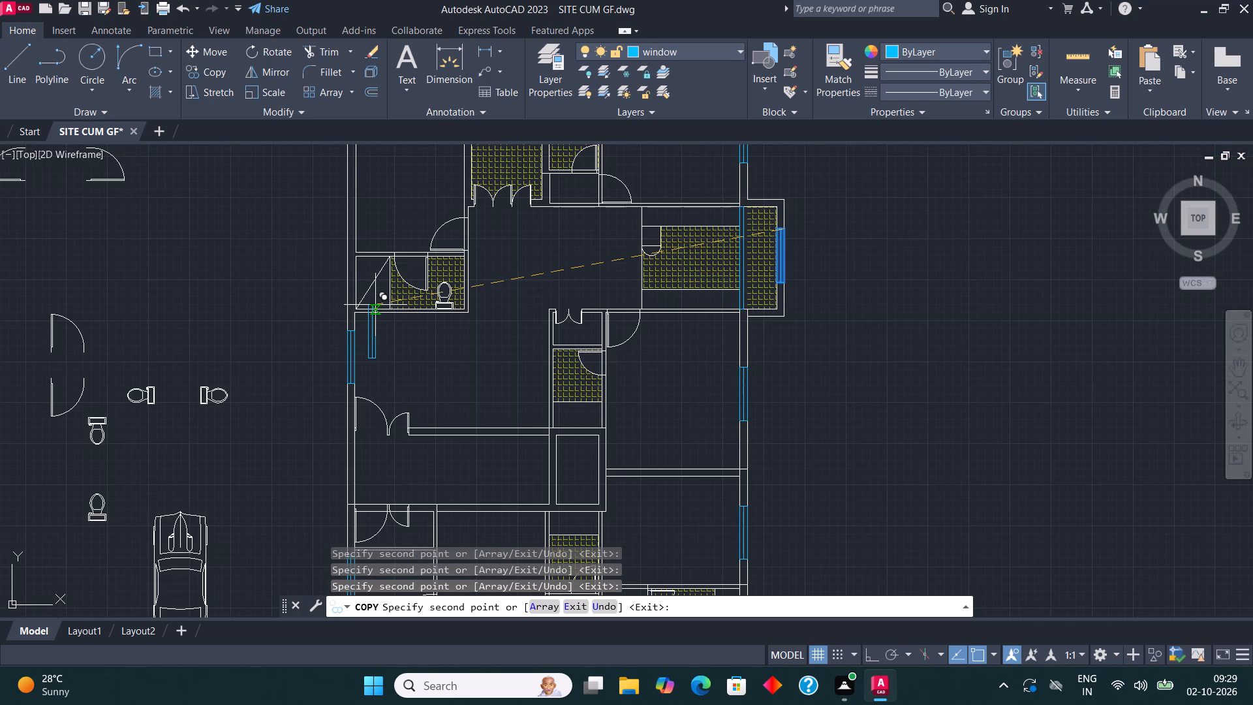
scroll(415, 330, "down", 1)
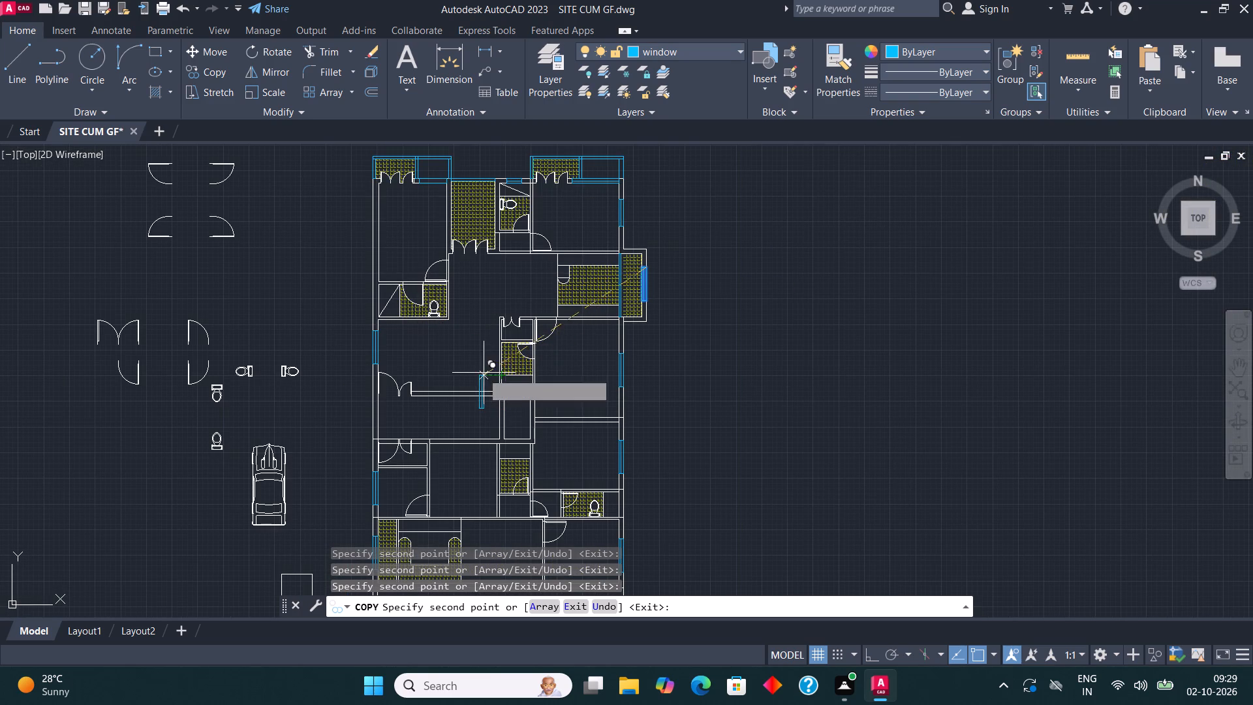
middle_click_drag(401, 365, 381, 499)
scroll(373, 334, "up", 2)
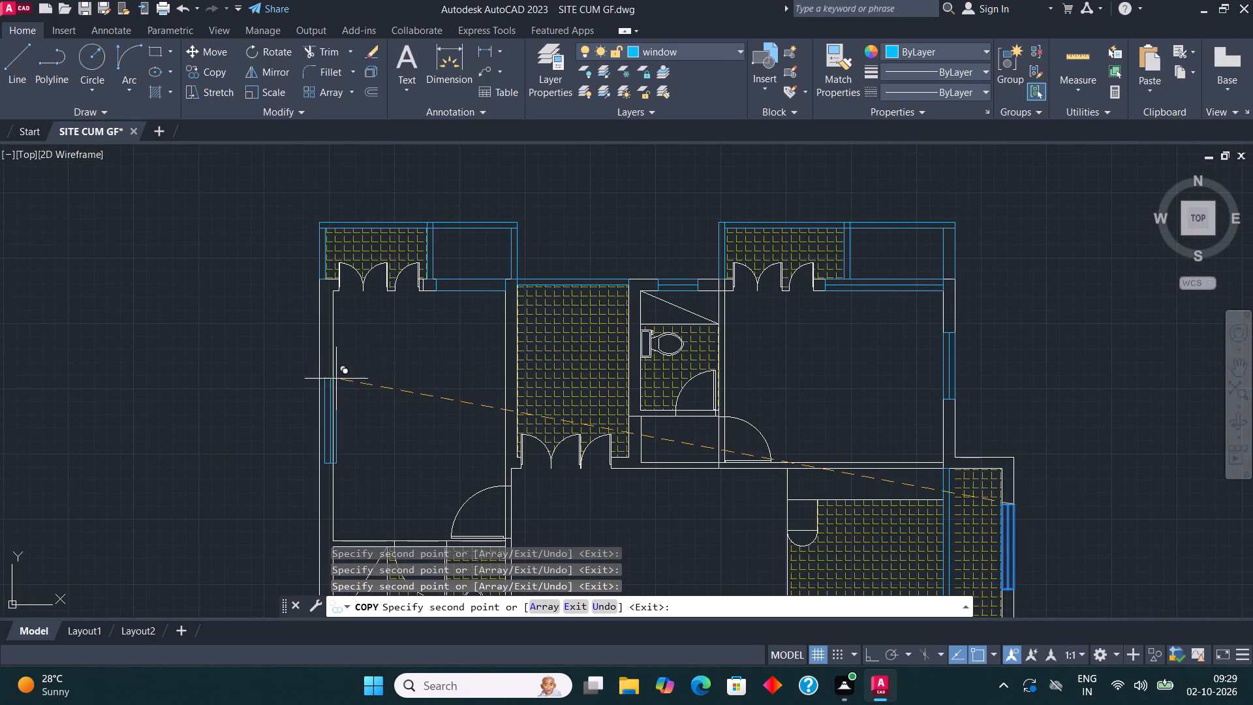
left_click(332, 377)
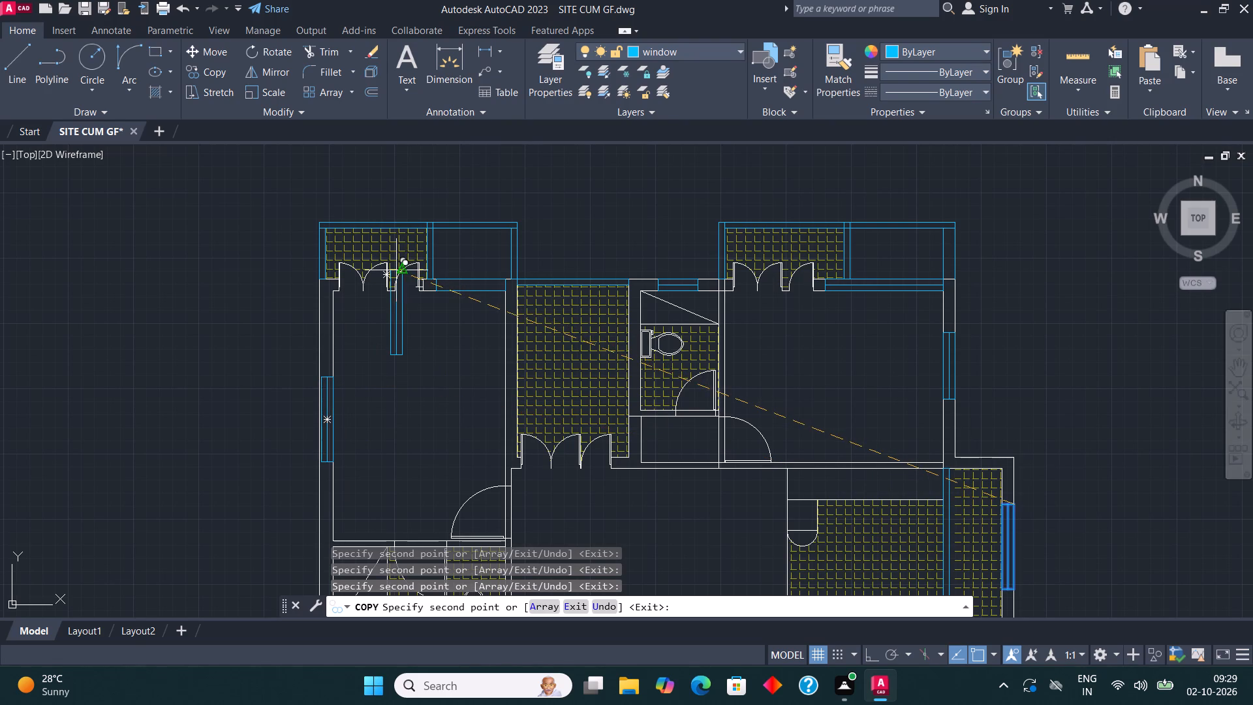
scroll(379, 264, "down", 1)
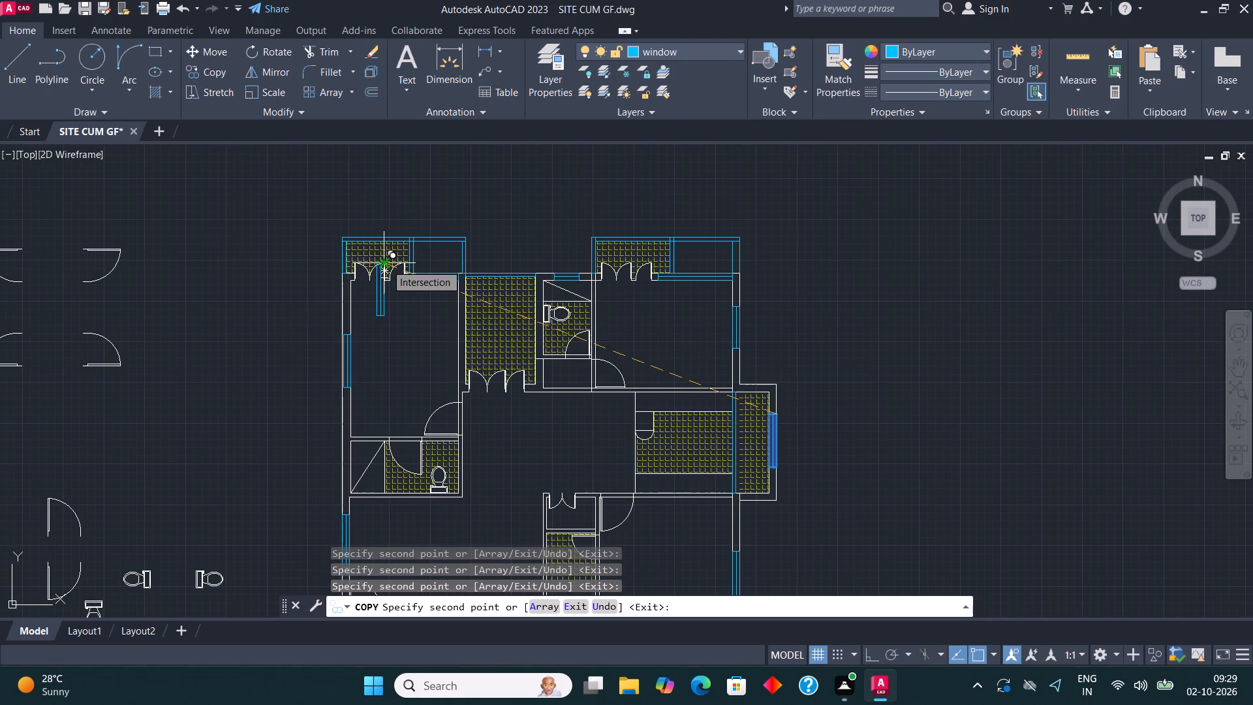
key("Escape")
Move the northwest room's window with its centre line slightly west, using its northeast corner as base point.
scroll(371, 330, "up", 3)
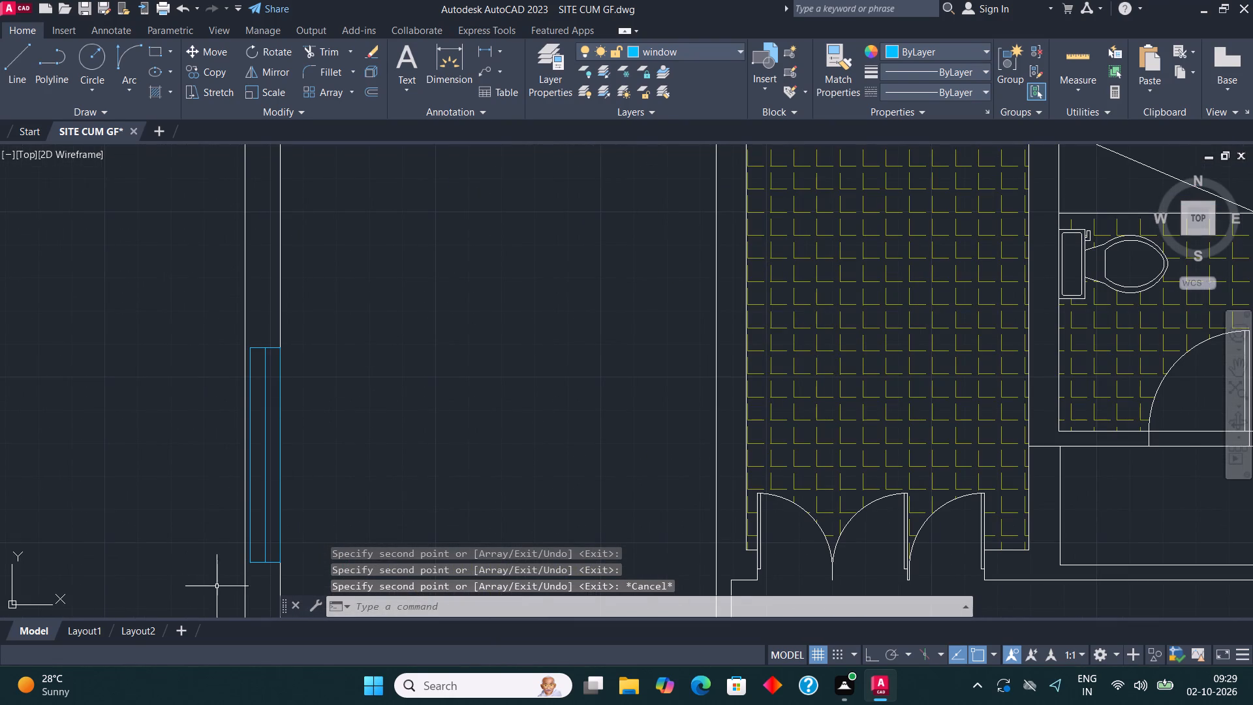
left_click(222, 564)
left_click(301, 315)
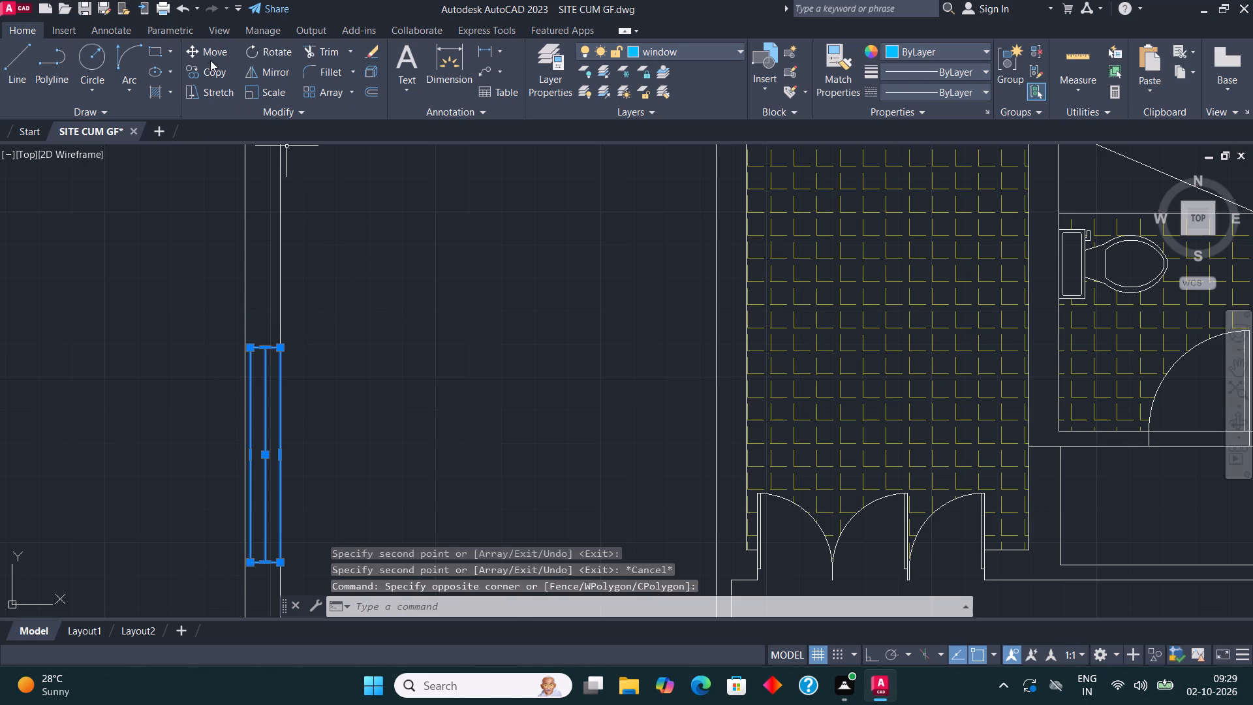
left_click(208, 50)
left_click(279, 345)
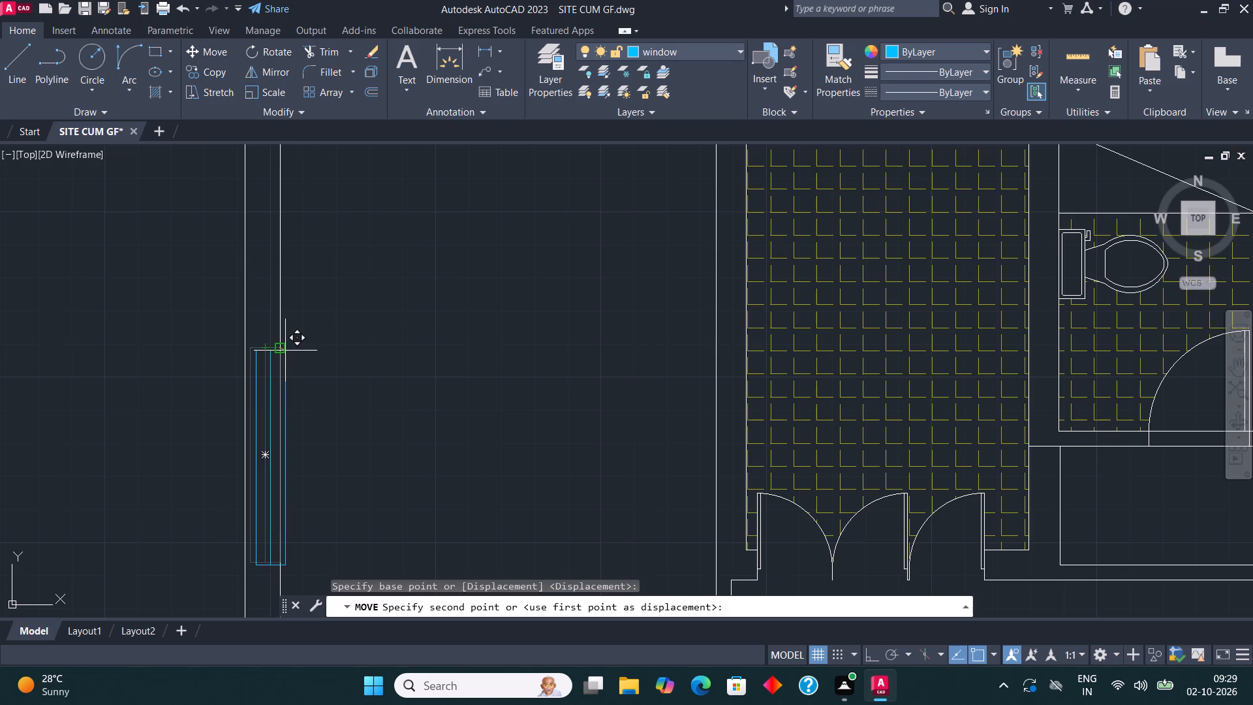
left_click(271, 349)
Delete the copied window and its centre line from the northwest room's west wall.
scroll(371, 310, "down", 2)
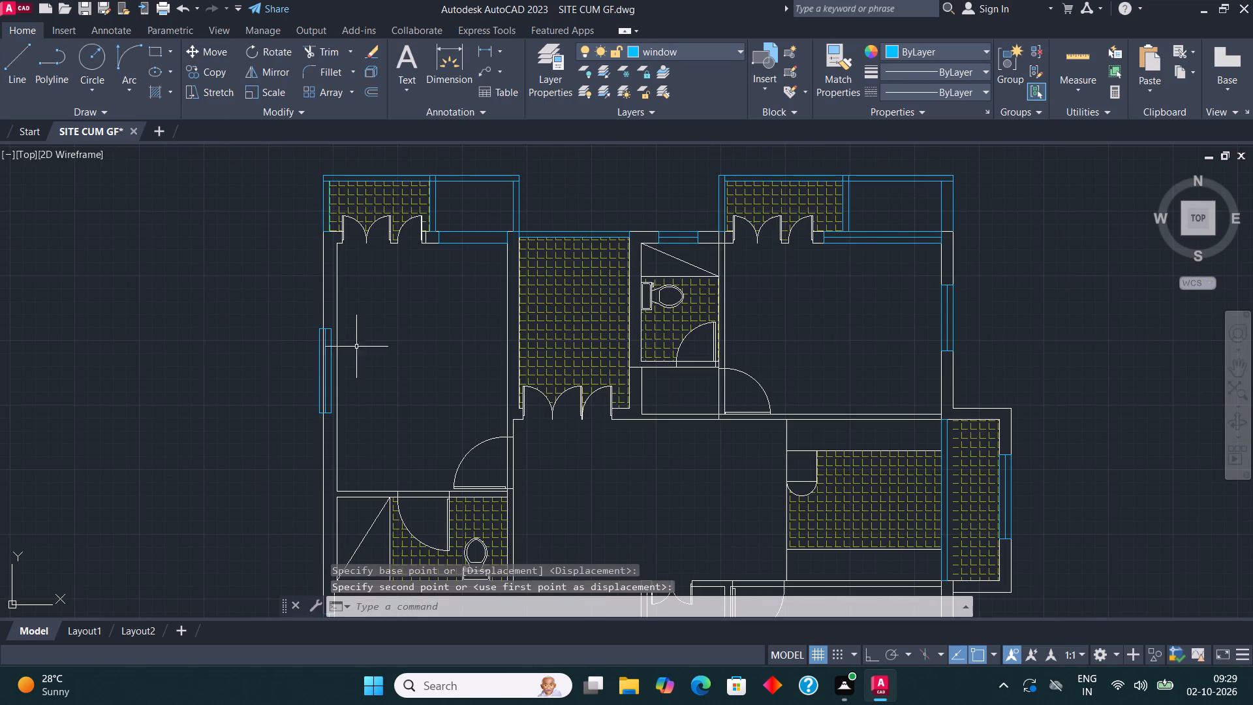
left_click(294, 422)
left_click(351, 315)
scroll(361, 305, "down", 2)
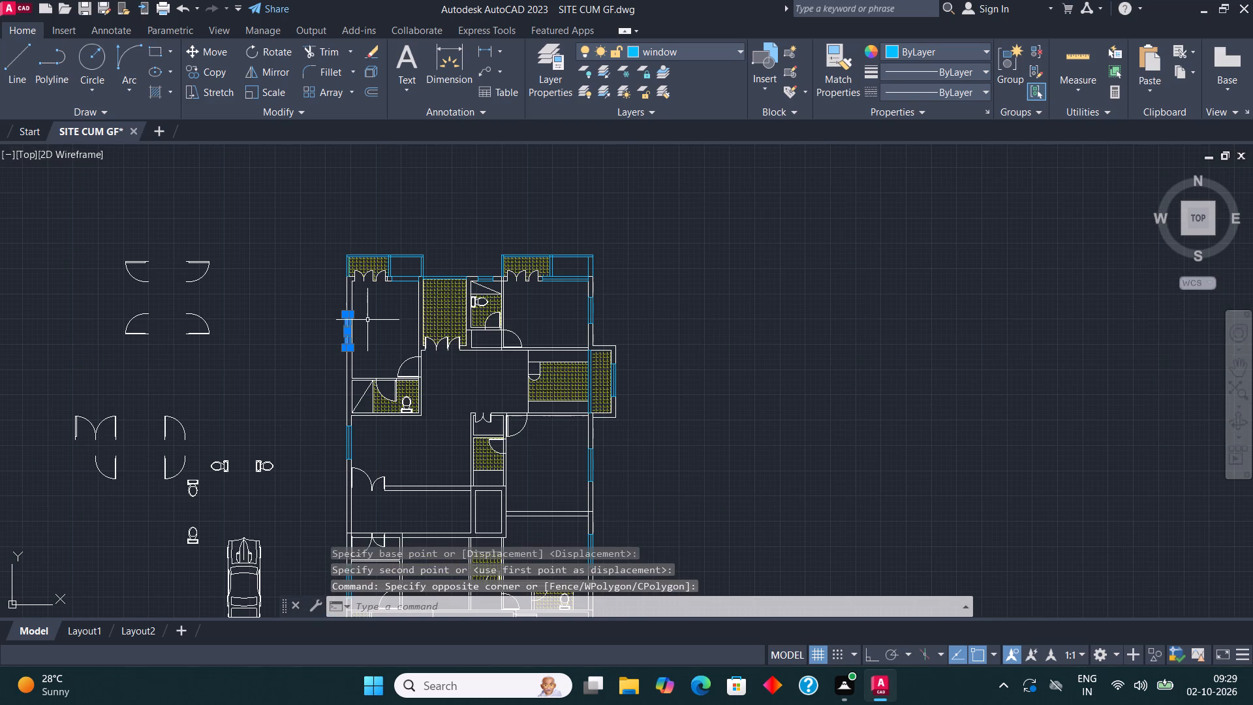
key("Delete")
Draw a window rectangle across the northwest room's west wall and add a lengthwise centre line between its end midpoints.
scroll(365, 441, "up", 4)
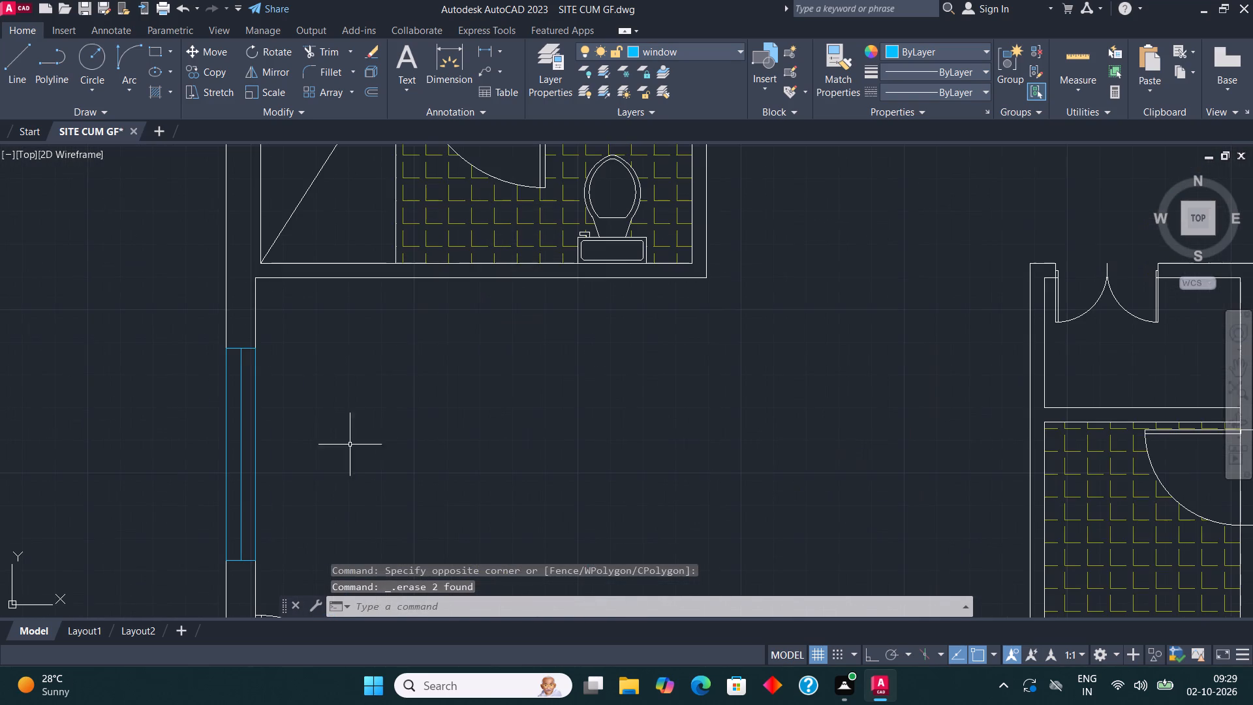
scroll(472, 294, "down", 4)
middle_click_drag(465, 272, 441, 376)
scroll(415, 310, "up", 1)
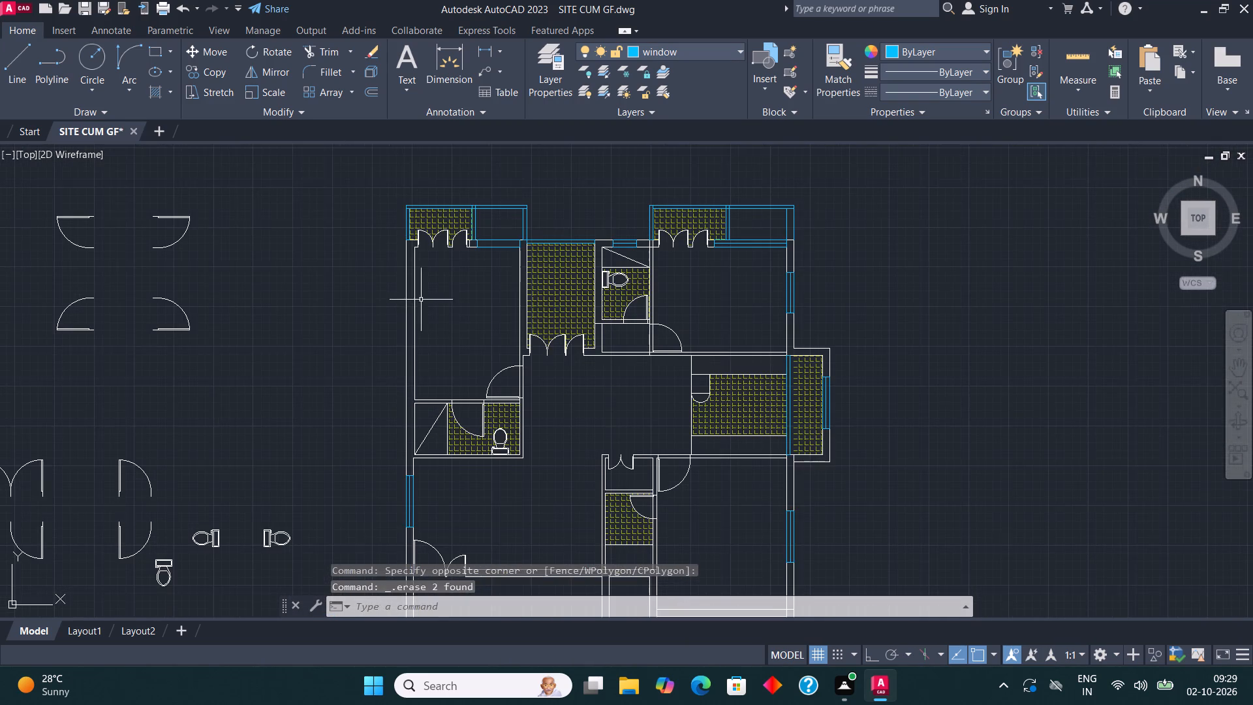
middle_click_drag(425, 302, 405, 336)
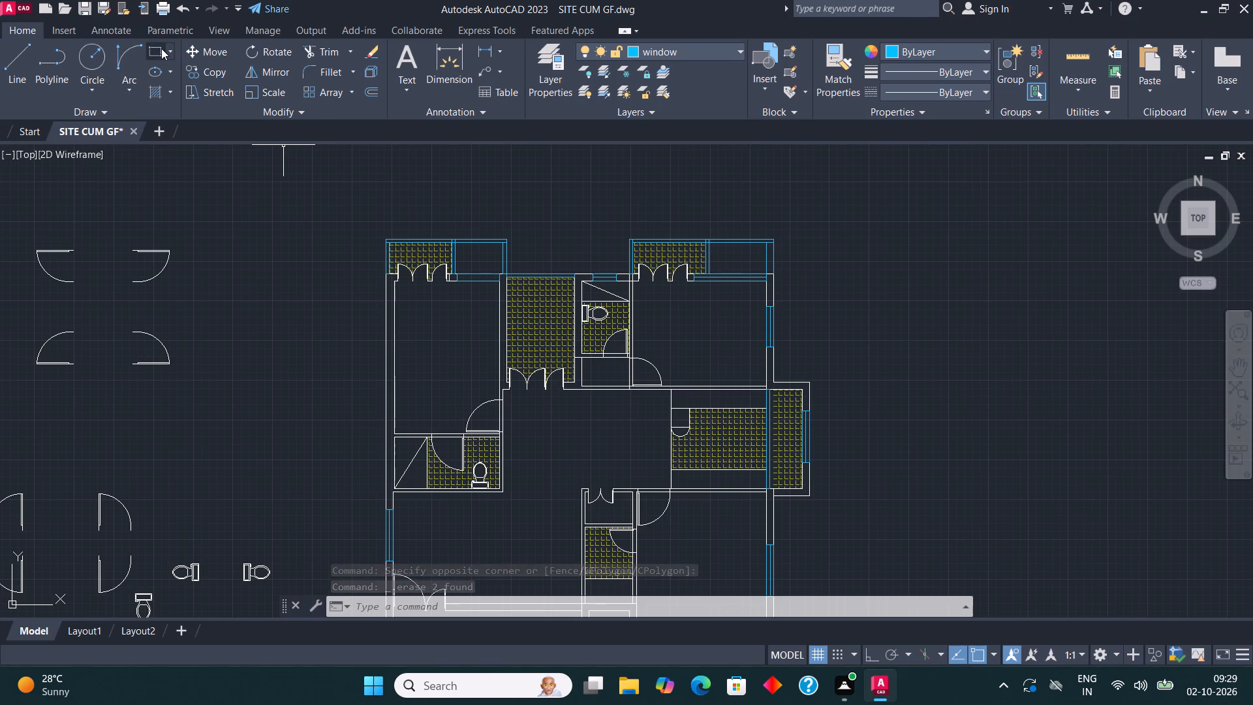
left_click(161, 48)
left_click(381, 381)
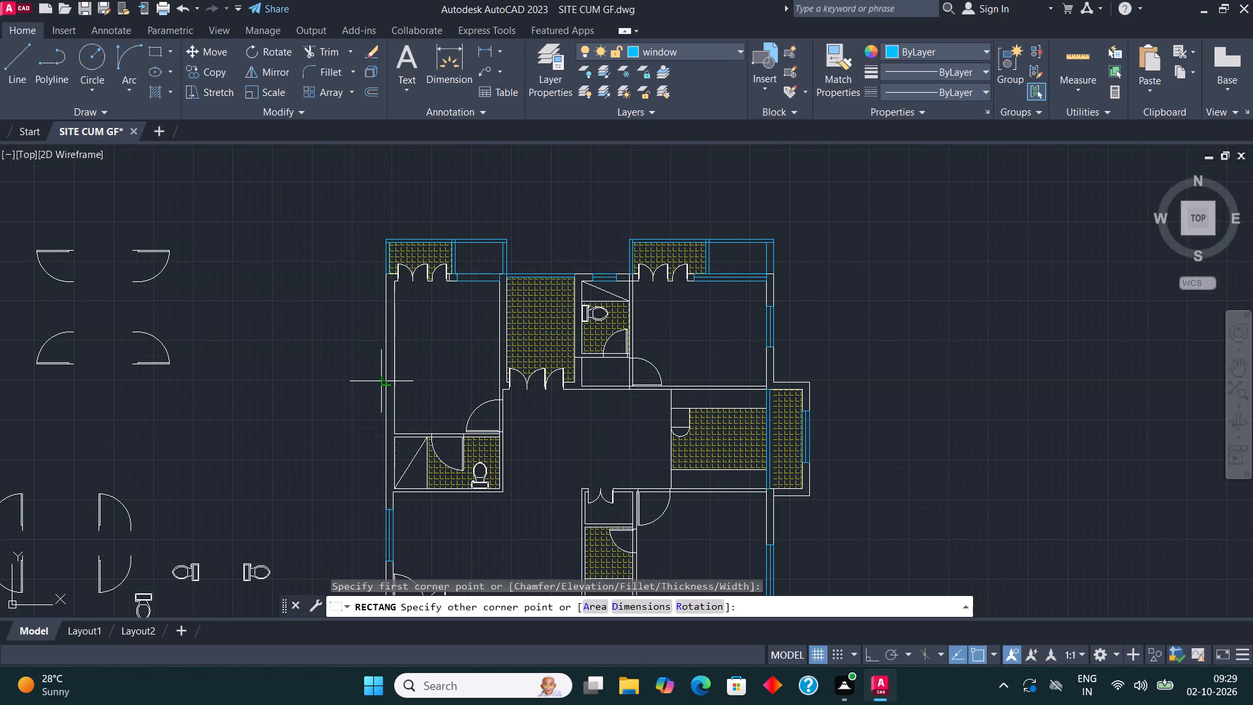
left_click(397, 302)
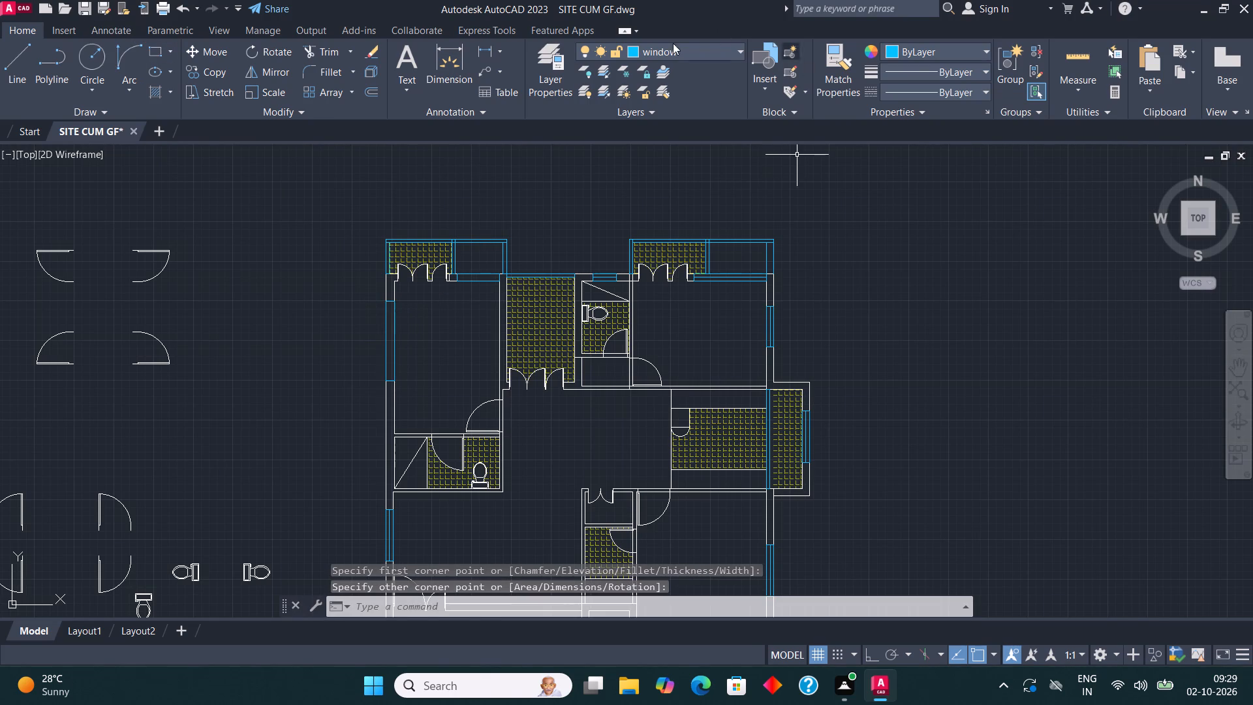
middle_click_drag(476, 279, 434, 339)
scroll(346, 246, "up", 1)
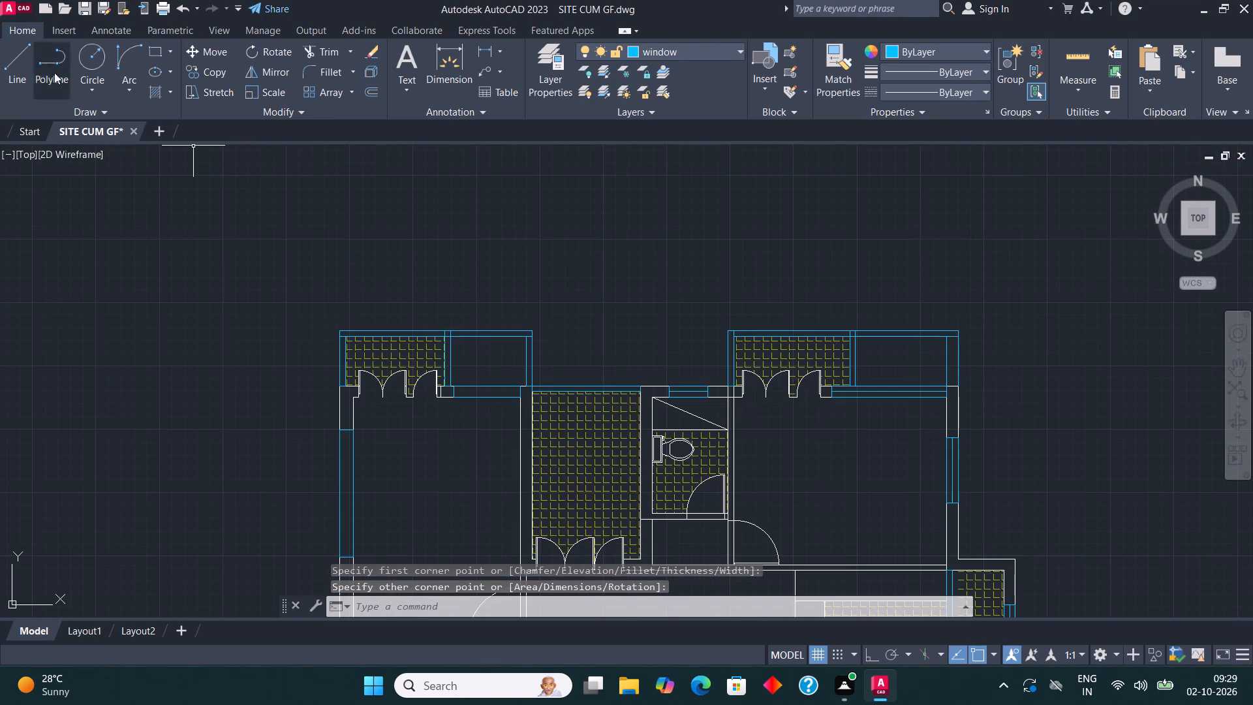
left_click(17, 50)
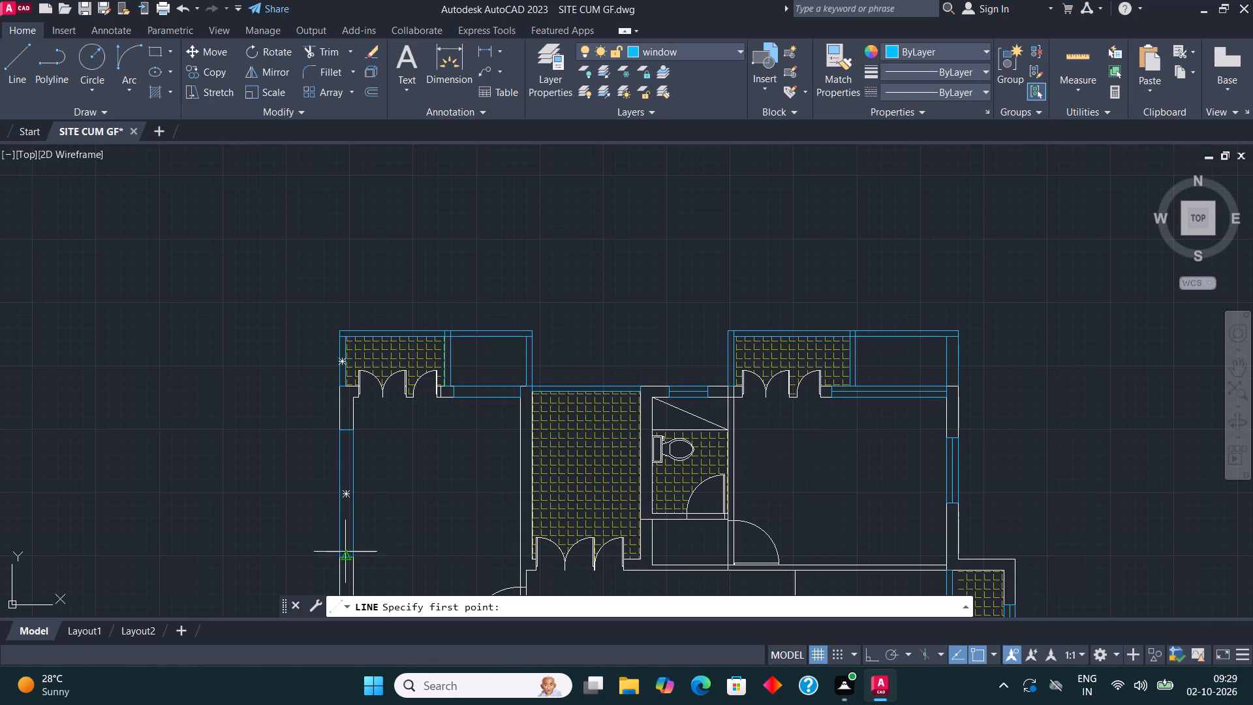
left_click(345, 553)
left_click(347, 433)
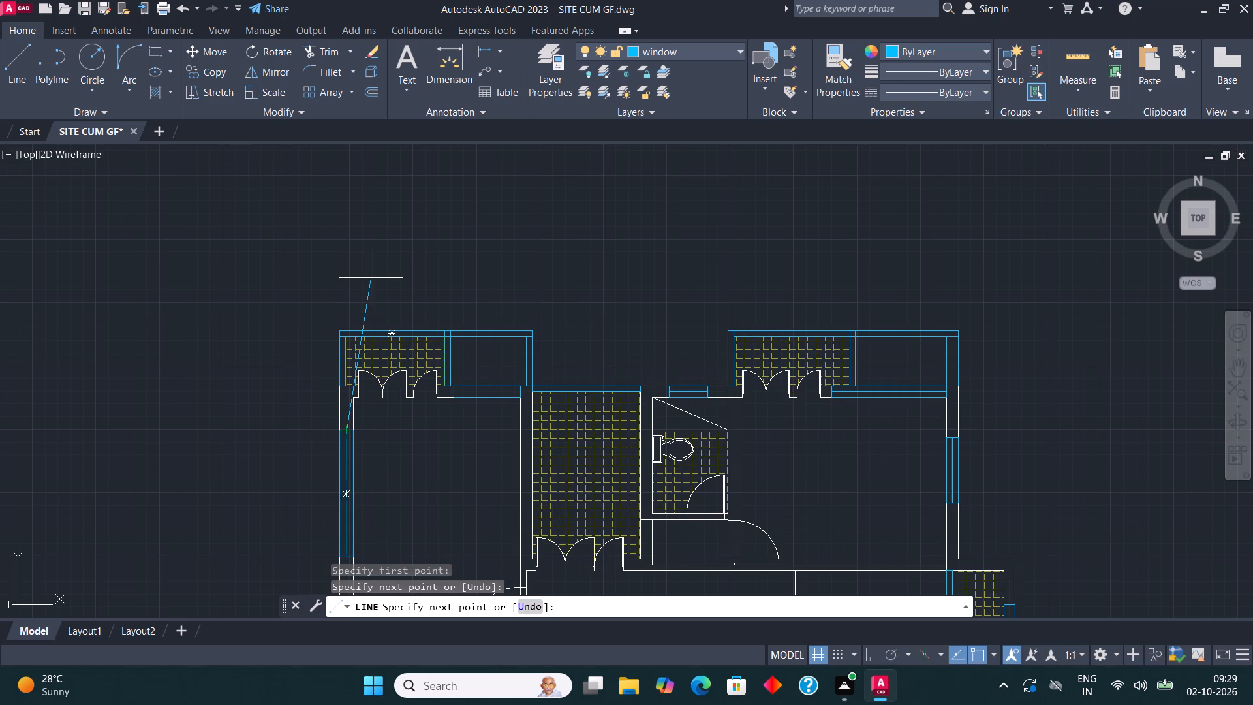
key("Escape")
Draw a window rectangle across the west wall of the northwest toilet's shaft area and add a lengthwise centre line between its end midpoints.
scroll(373, 278, "down", 3)
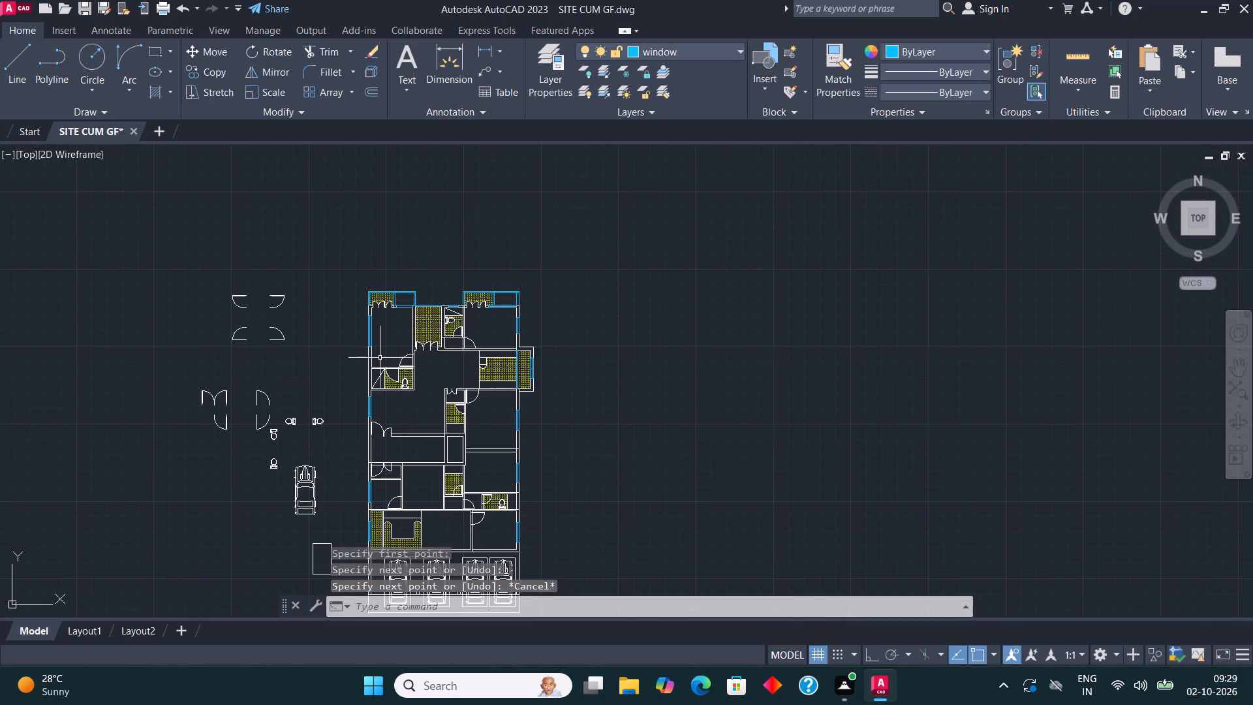
scroll(367, 377, "up", 3)
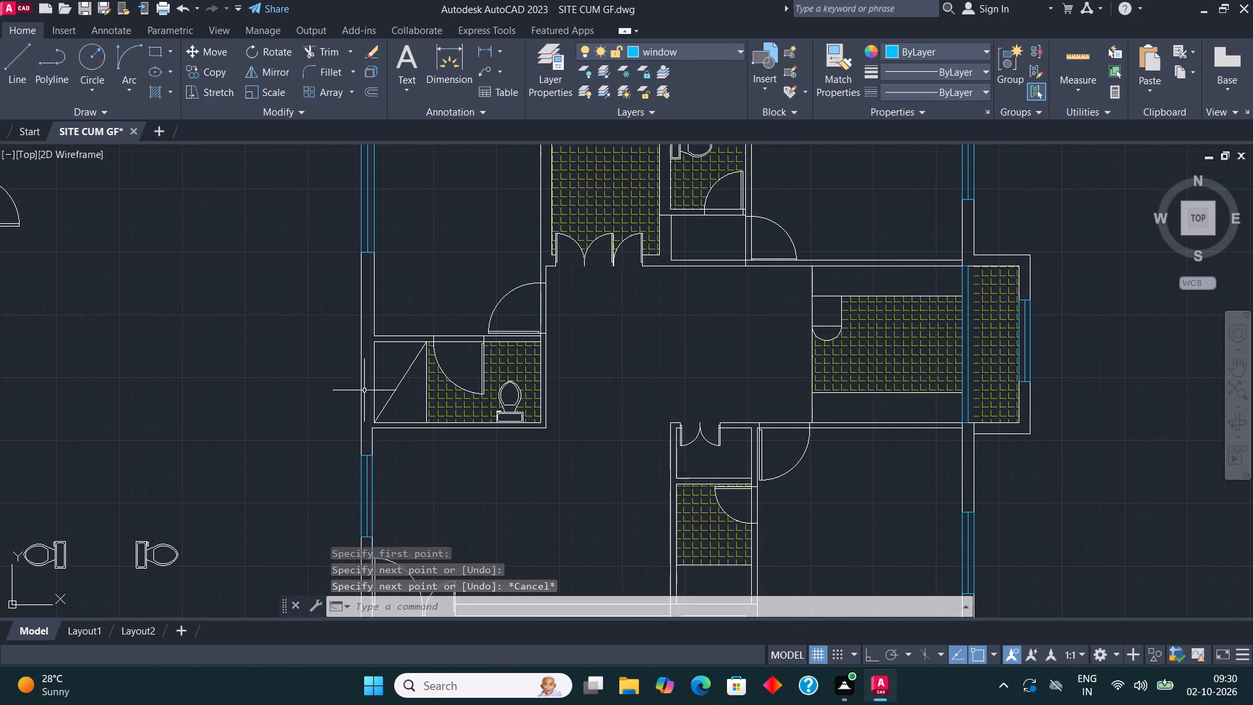
left_click(151, 47)
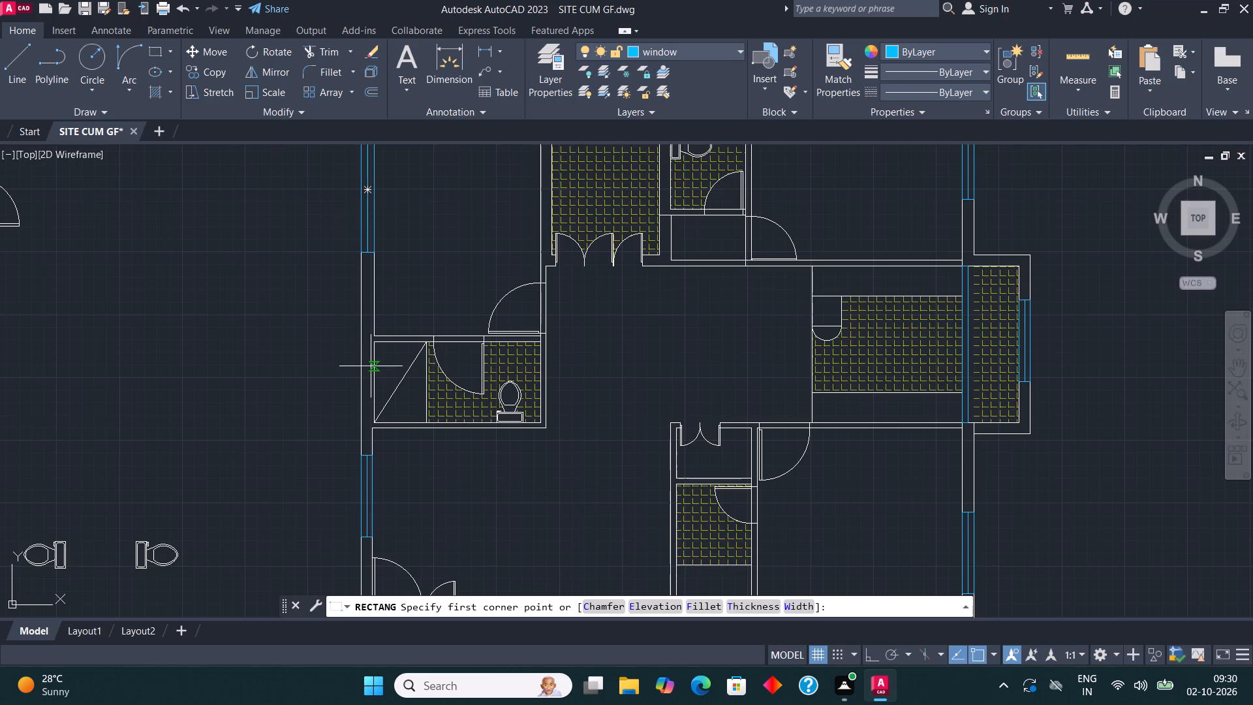
scroll(371, 366, "up", 2)
left_click(344, 338)
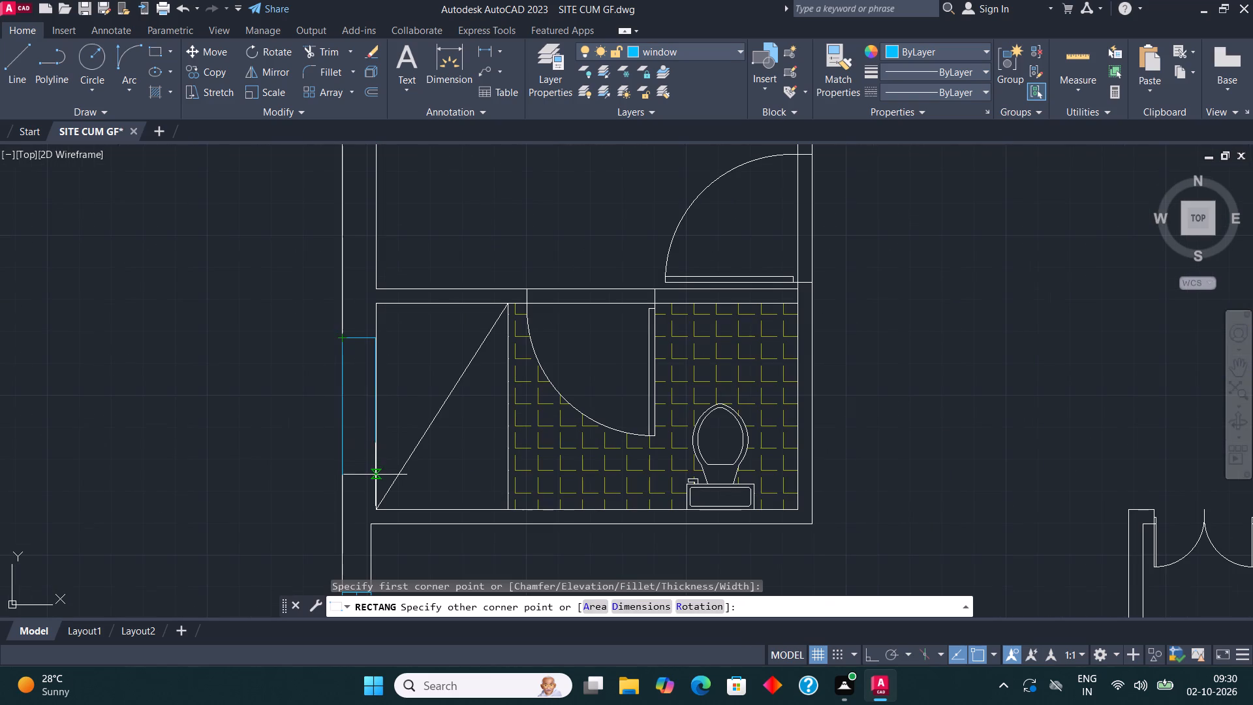
left_click(374, 475)
left_click(29, 50)
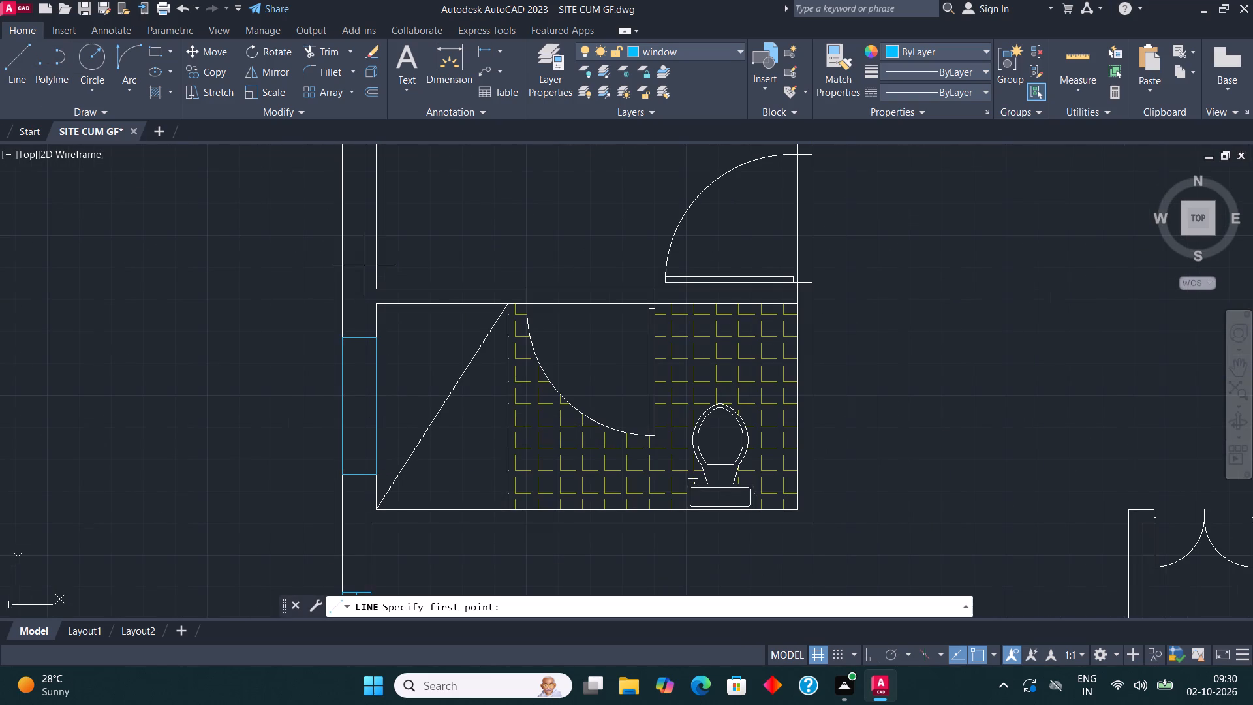
left_click(364, 474)
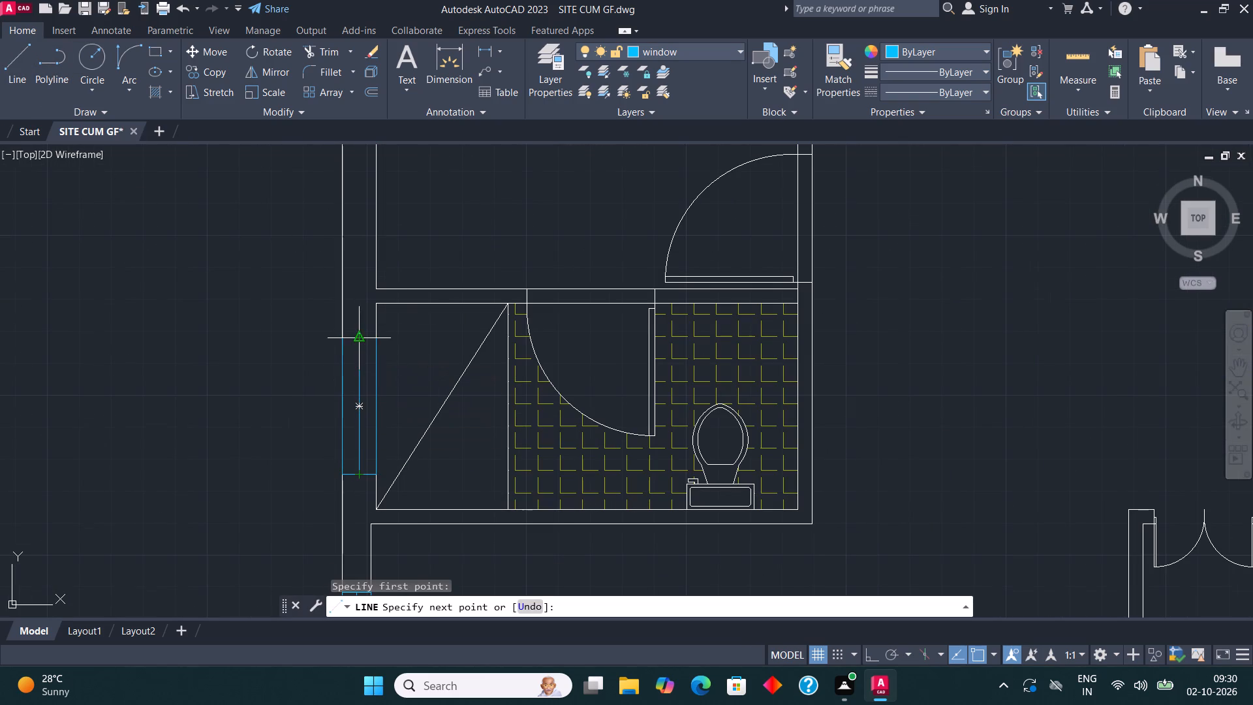
left_click(360, 340)
key("Escape")
Draw a window rectangle along the west wall of the long narrow room between the two unequal double doors.
scroll(402, 322, "down", 2)
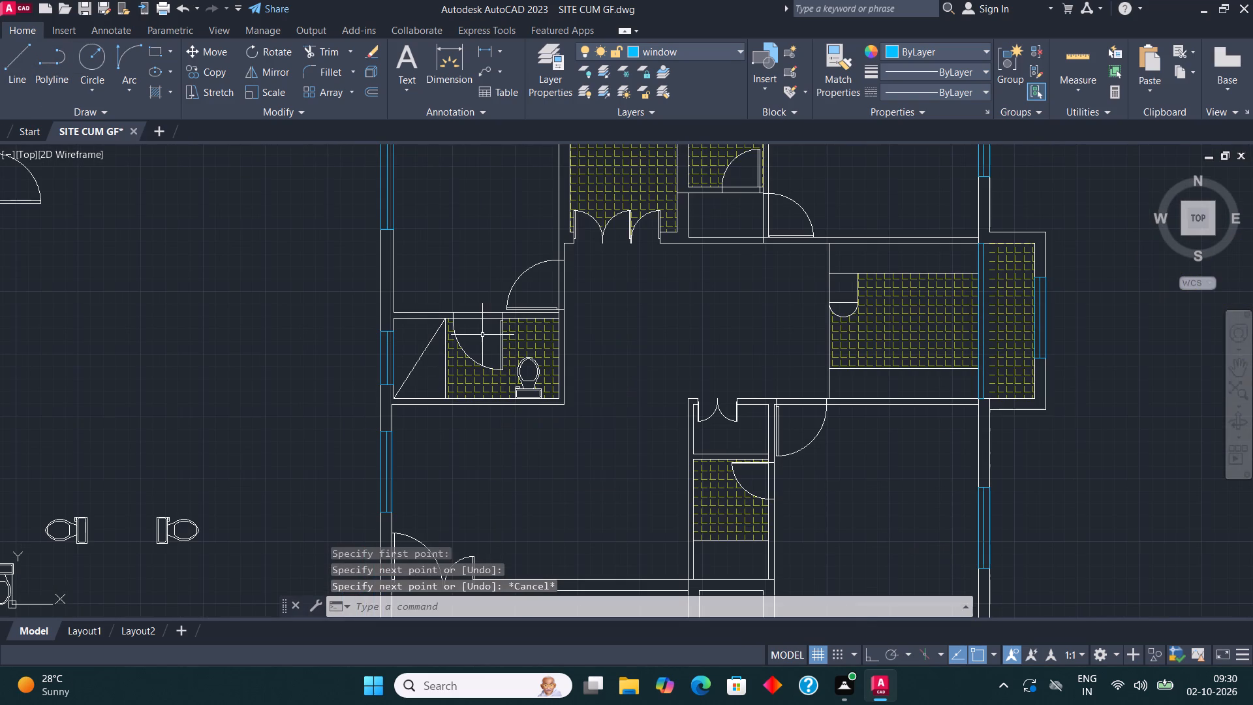
middle_click_drag(409, 315, 411, 155)
scroll(418, 277, "down", 1)
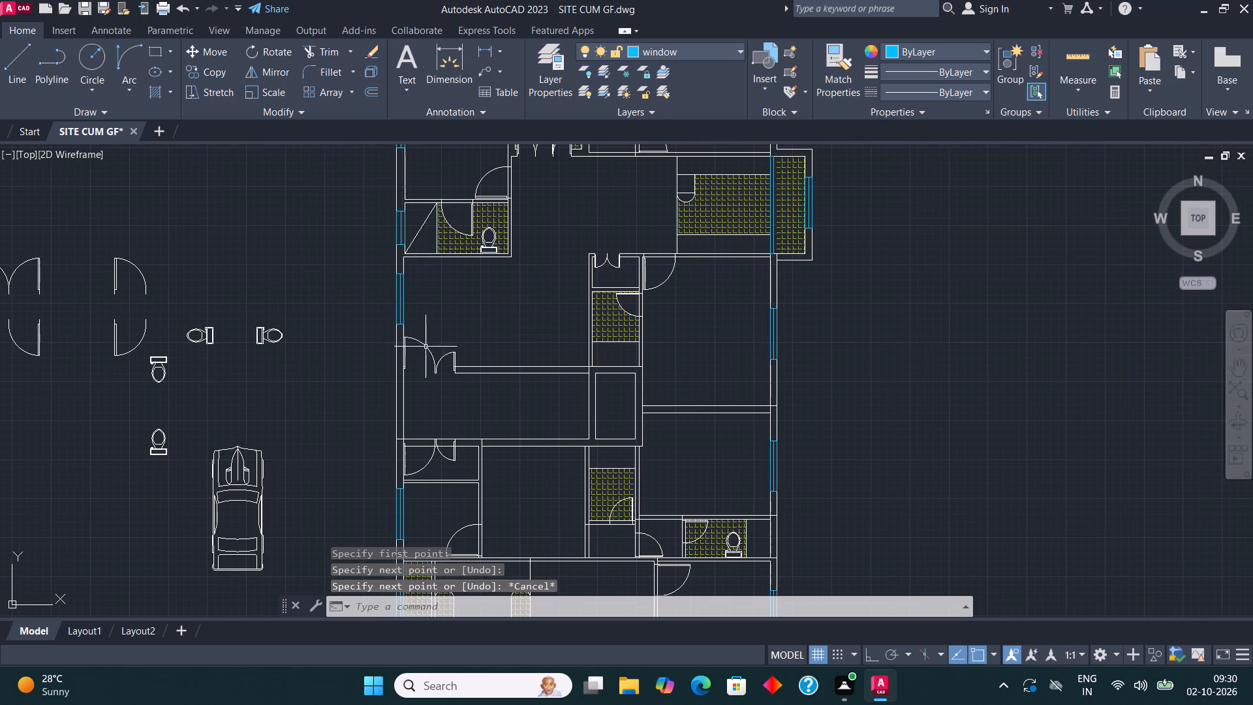
middle_click_drag(421, 398, 424, 364)
scroll(400, 347, "up", 2)
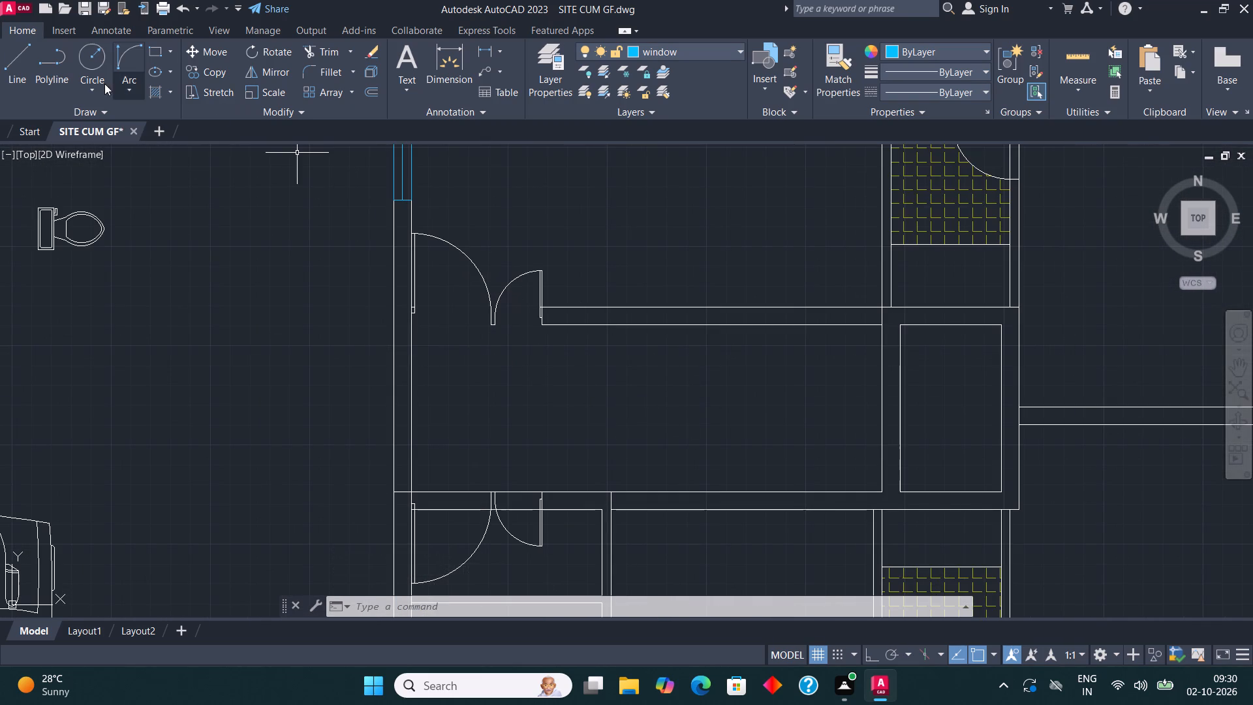
left_click(155, 49)
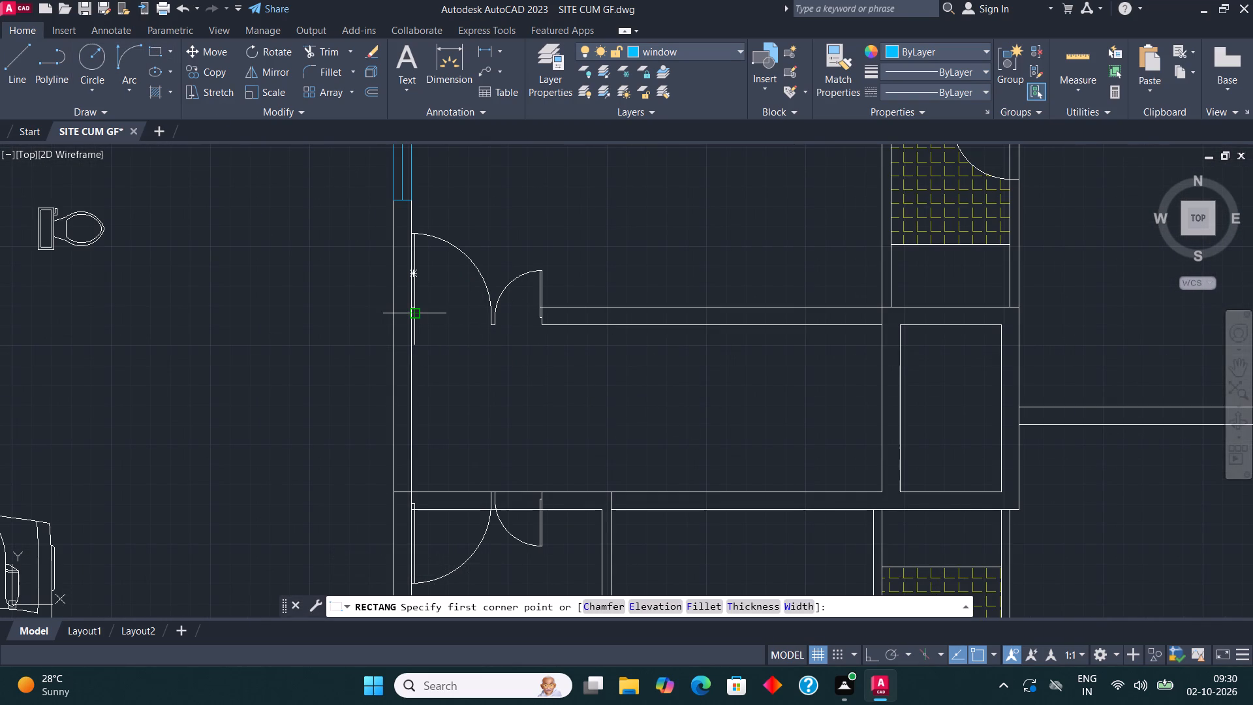
left_click(414, 313)
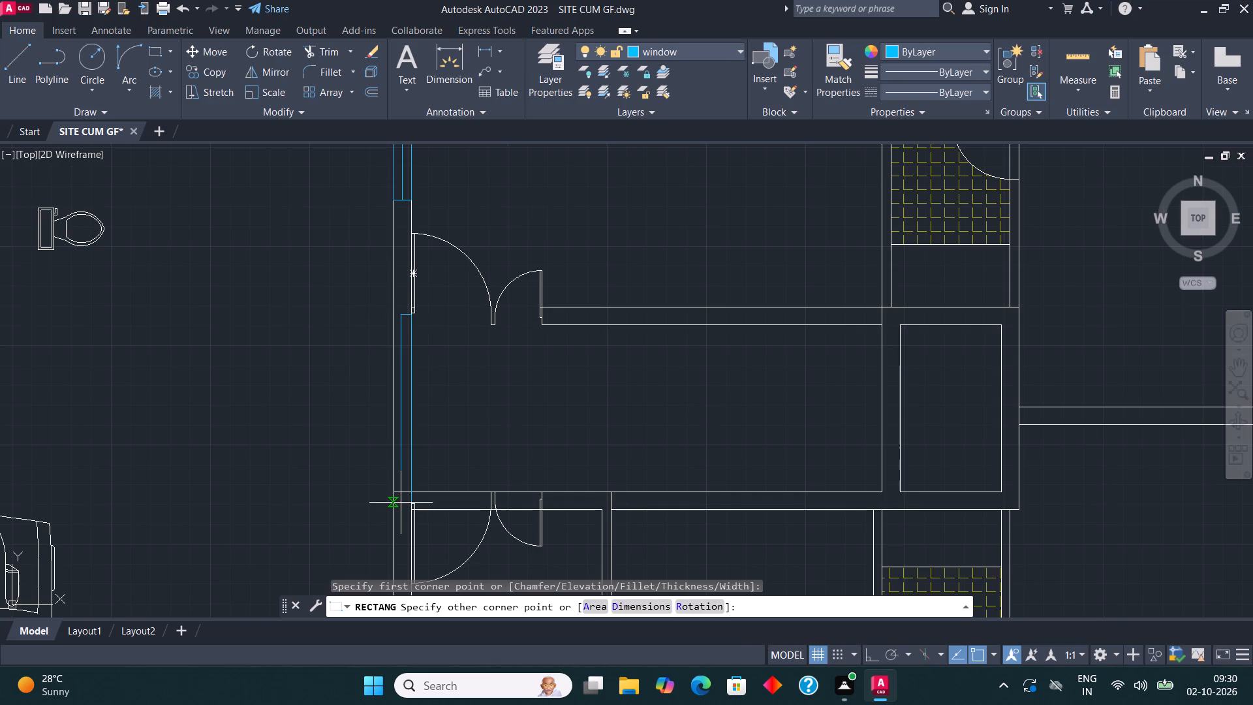
left_click(395, 492)
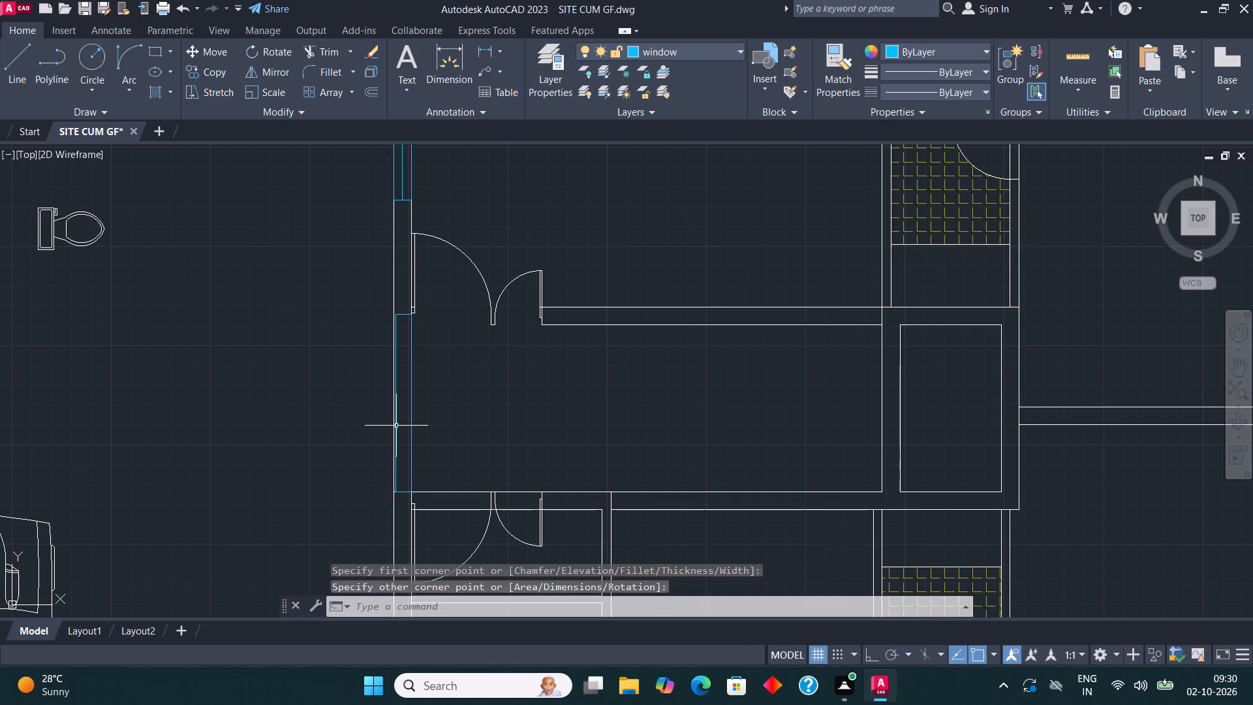
Stretch the new window rectangle's west edge onto the outer face of the west wall.
left_click(396, 426)
scroll(386, 407, "up", 3)
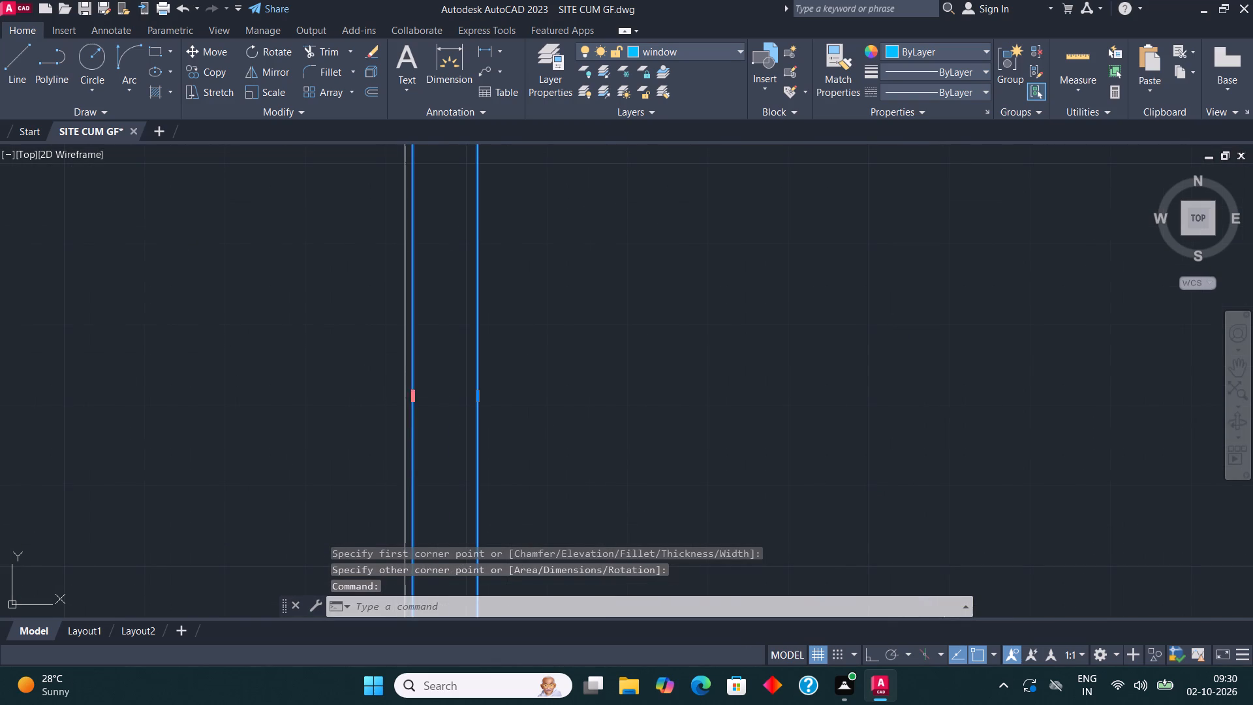
left_click(410, 398)
left_click(401, 392)
scroll(455, 339, "down", 1)
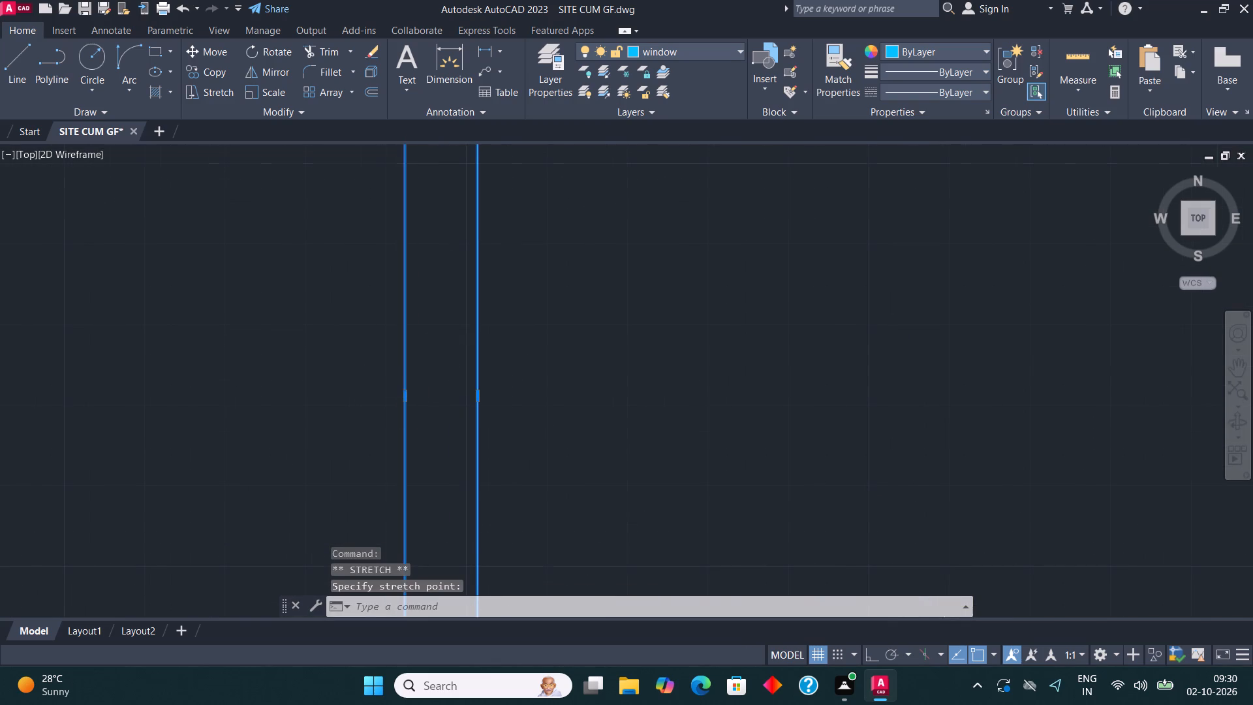
key("Escape")
Draw a window rectangle in the south wall between the U-shaped counter and the southeast room, with a lengthwise centre line between its end midpoints.
scroll(433, 386, "down", 2)
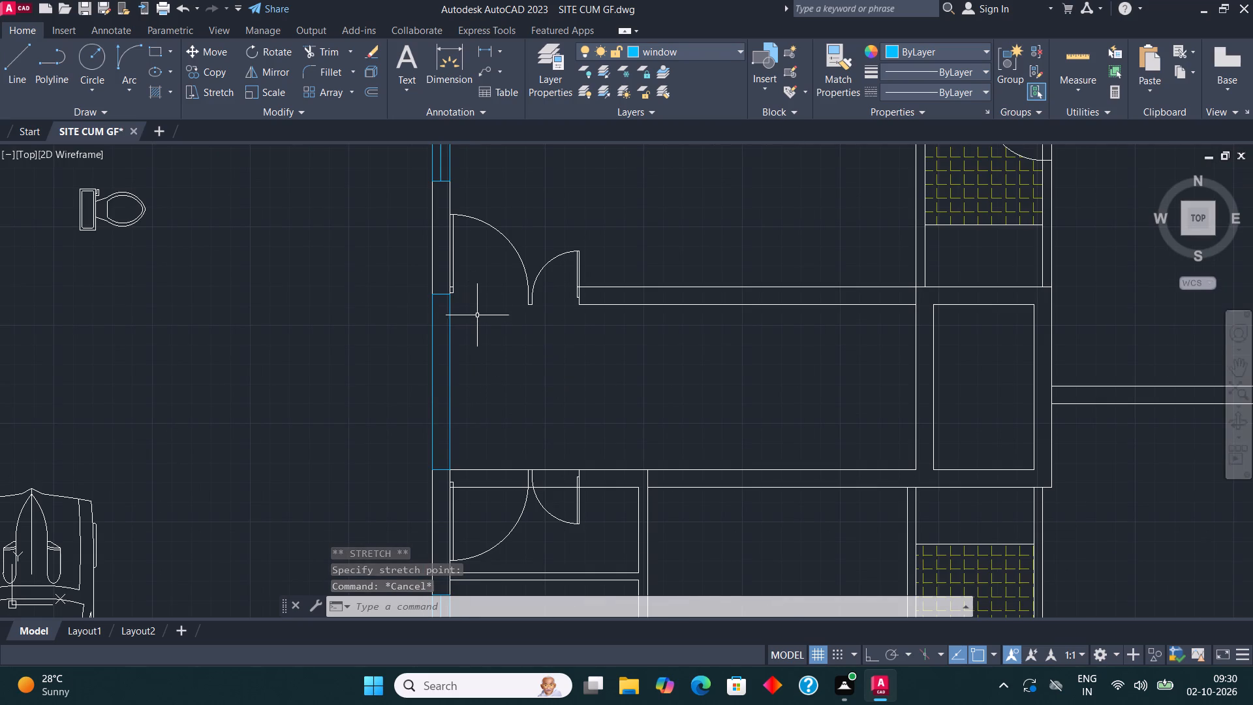
scroll(475, 313, "down", 2)
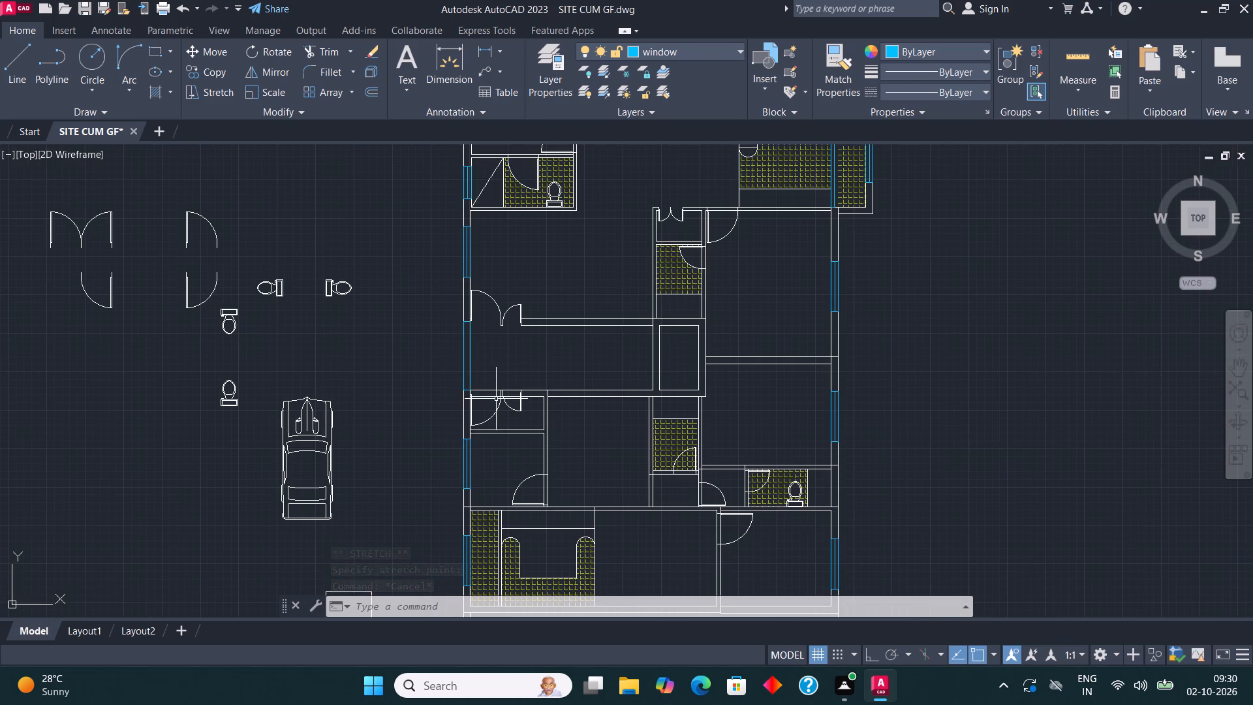
scroll(476, 321, "down", 2)
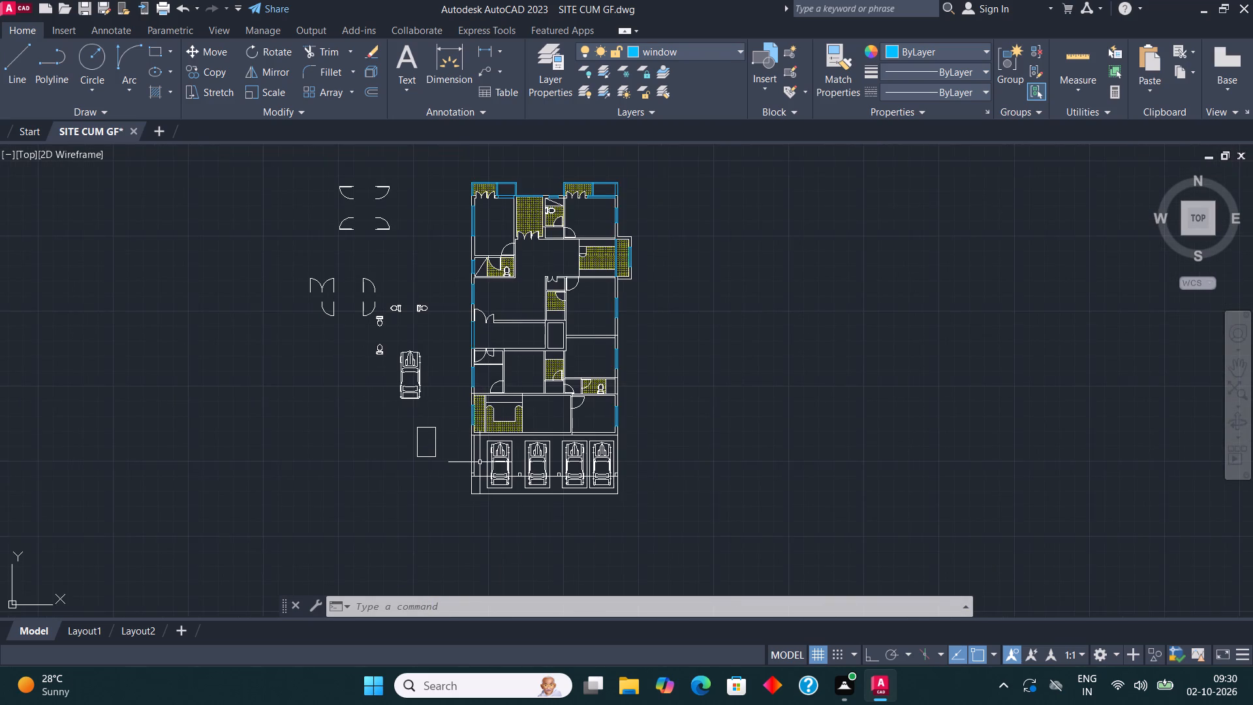
scroll(480, 463, "up", 2)
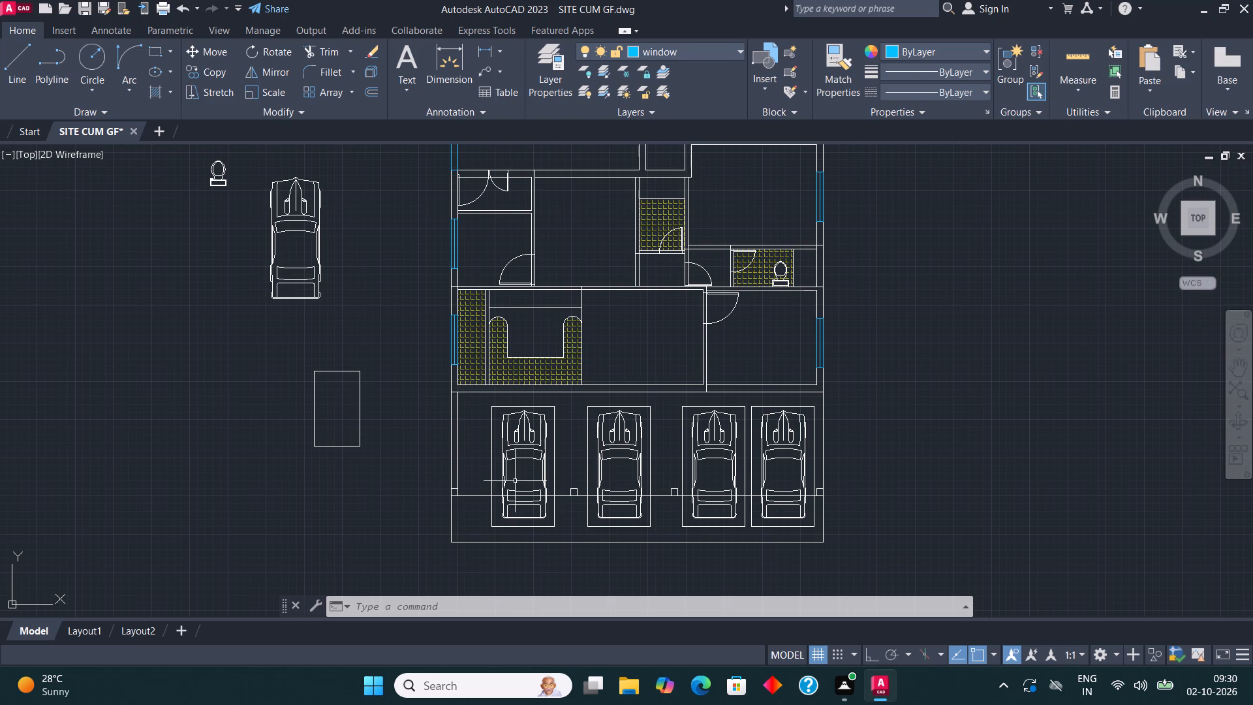
middle_click_drag(649, 453, 626, 455)
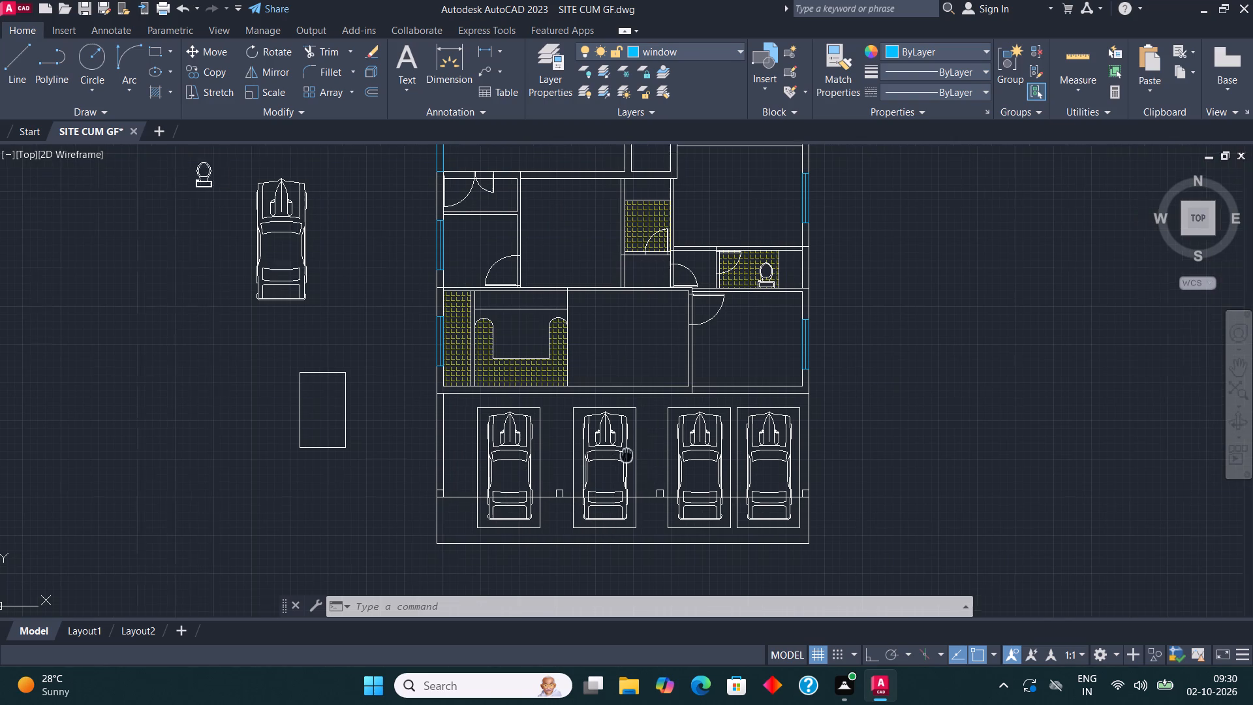
middle_click_drag(626, 455, 493, 496)
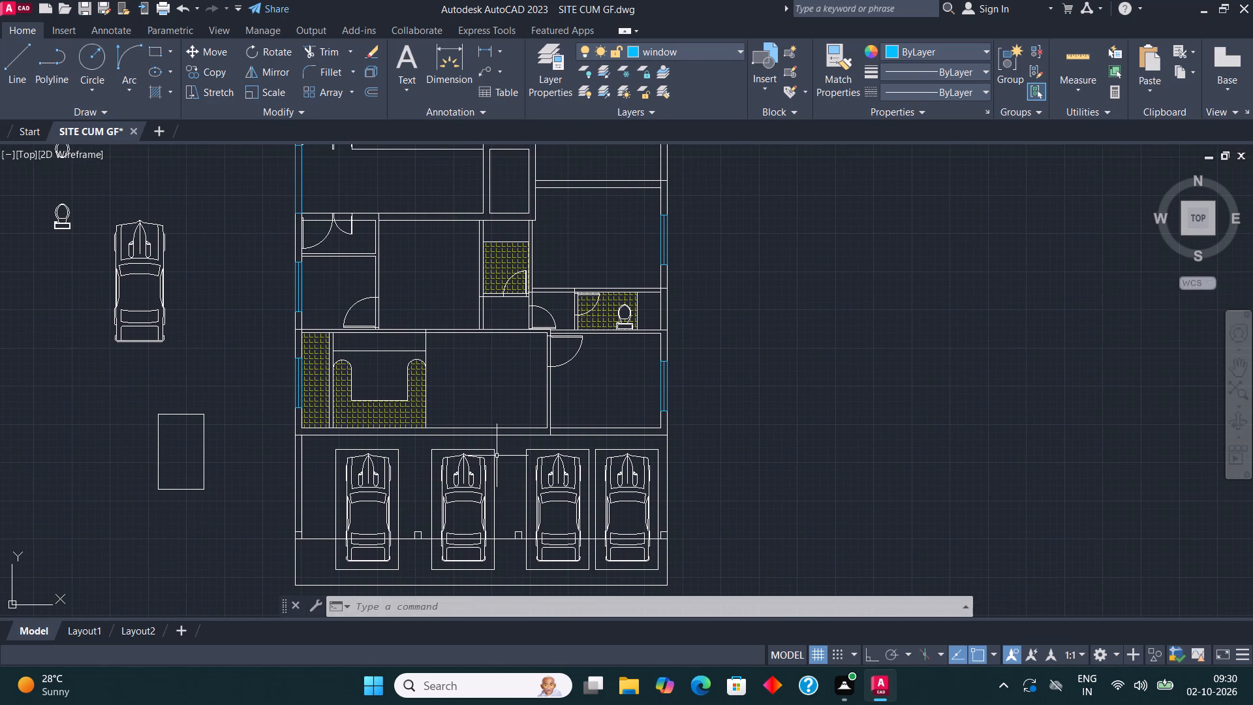
scroll(500, 430, "up", 2)
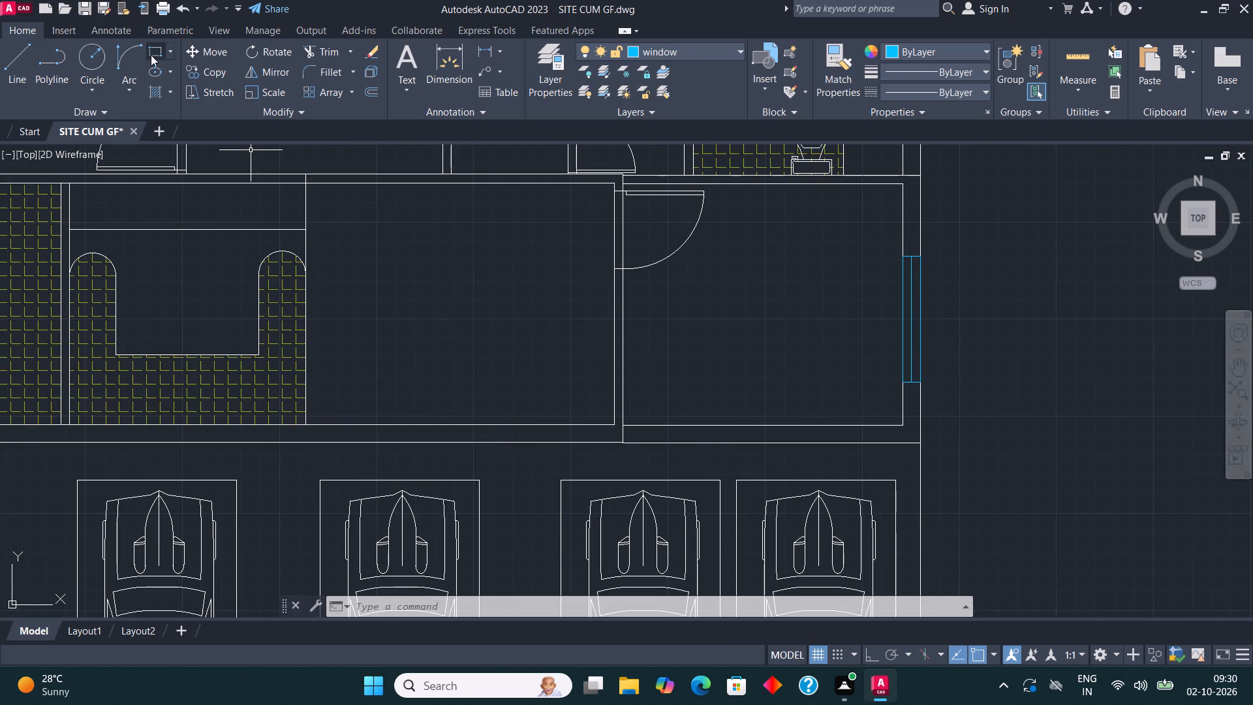
left_click(155, 54)
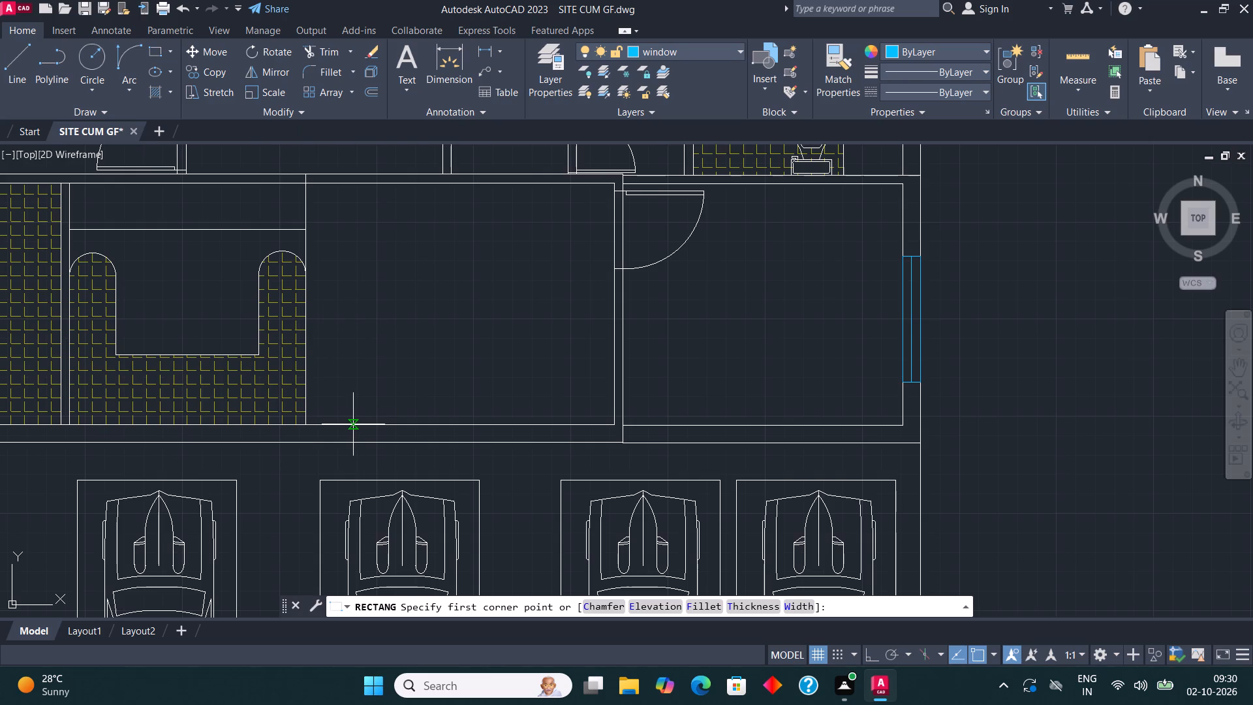
left_click(371, 420)
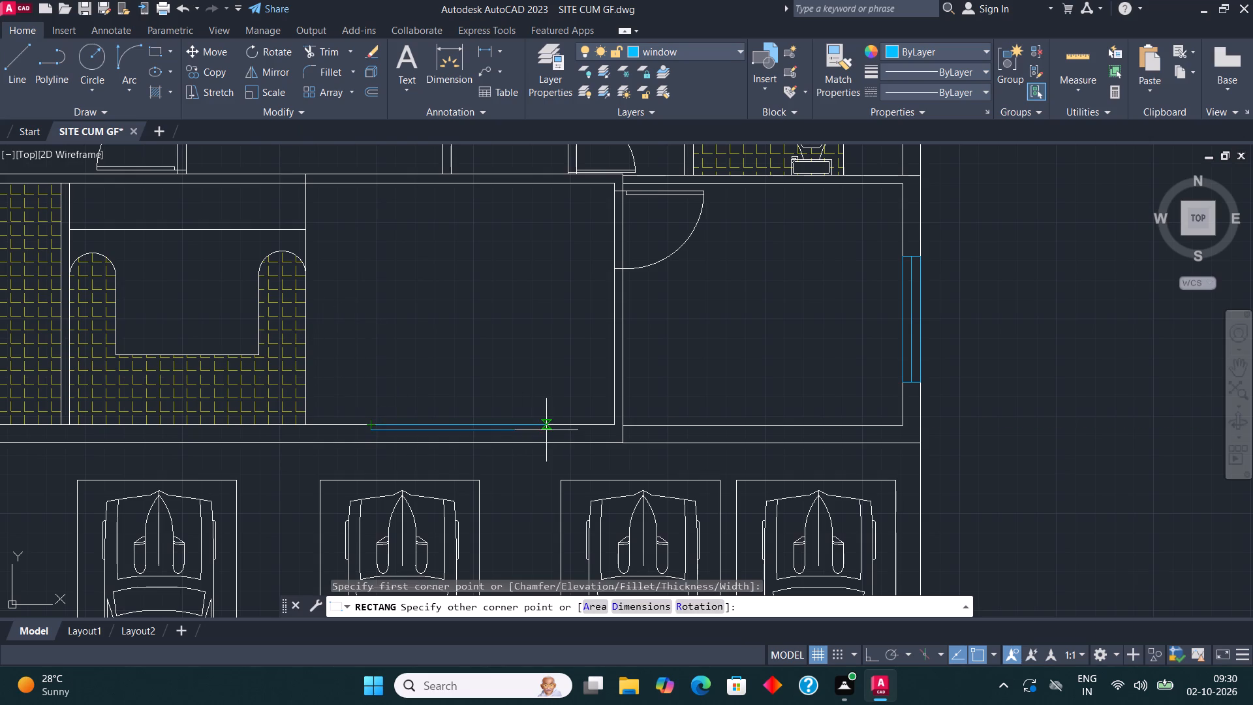
left_click(553, 442)
left_click(12, 52)
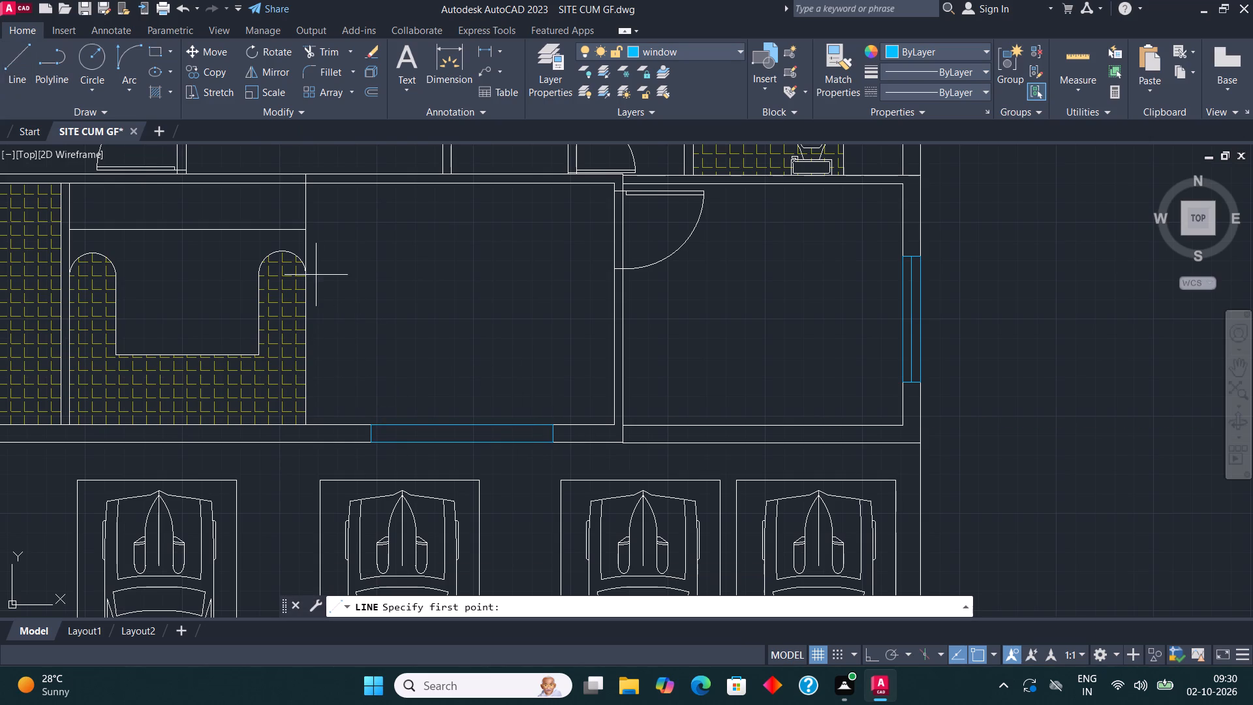
left_click(365, 432)
left_click(549, 434)
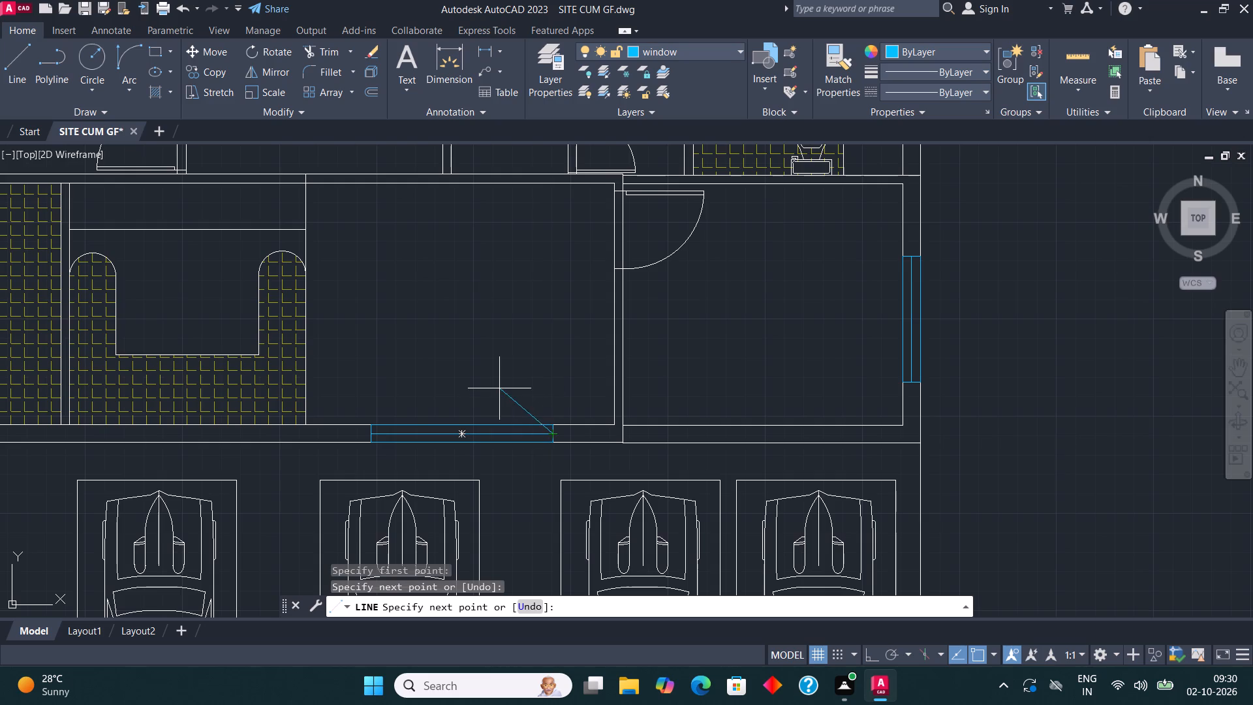
key("Escape")
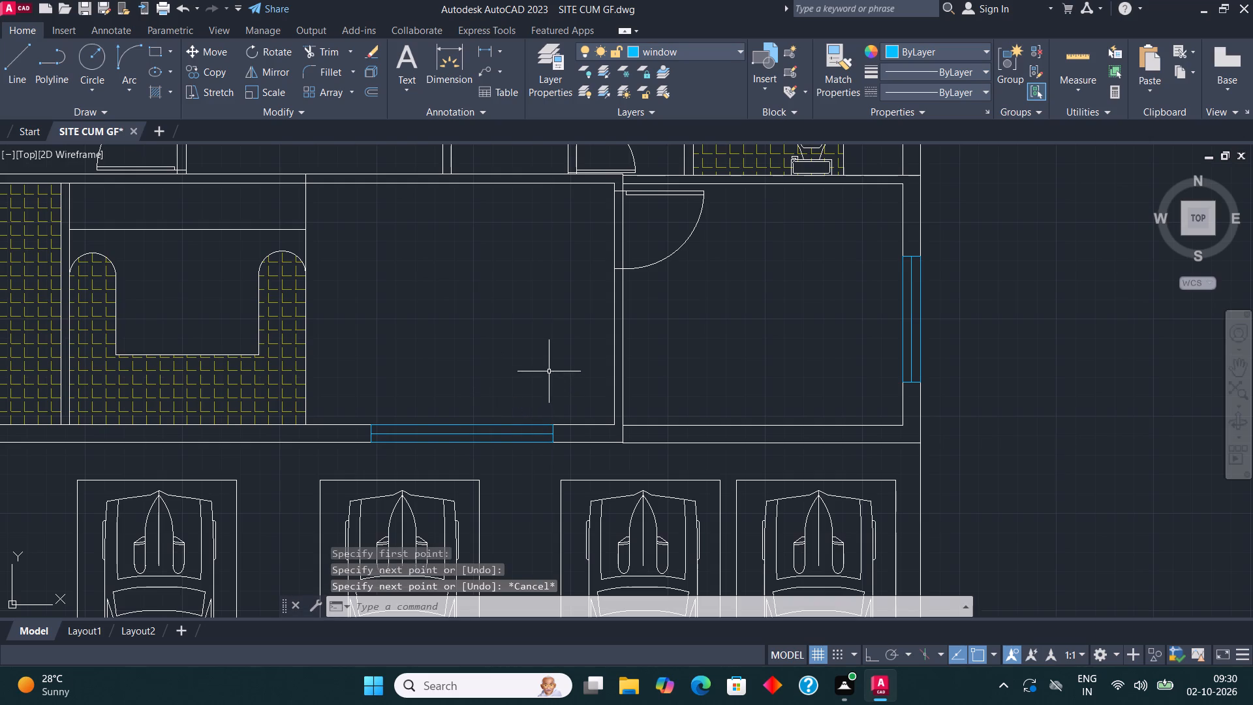
Make layer 0 current and draw a short line across the south rooms' north wall, extending the west face of the small lobby's partition.
middle_click_drag(642, 394, 400, 420)
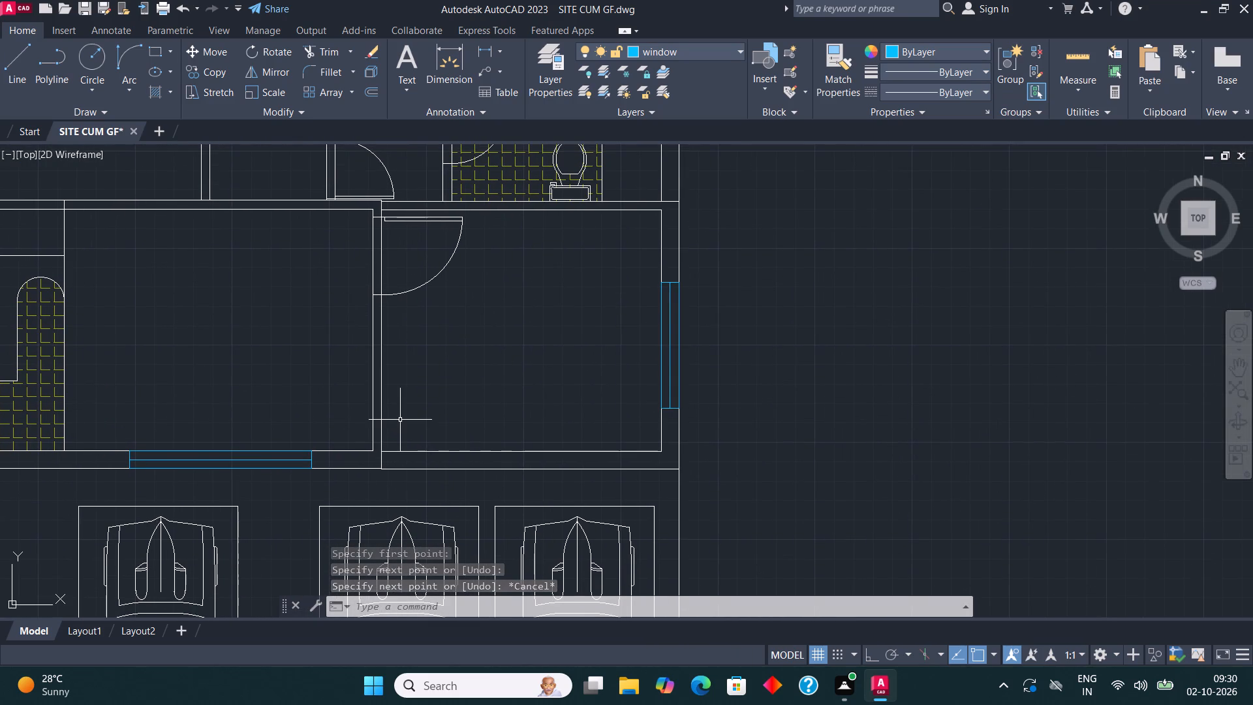
scroll(474, 482, "down", 2)
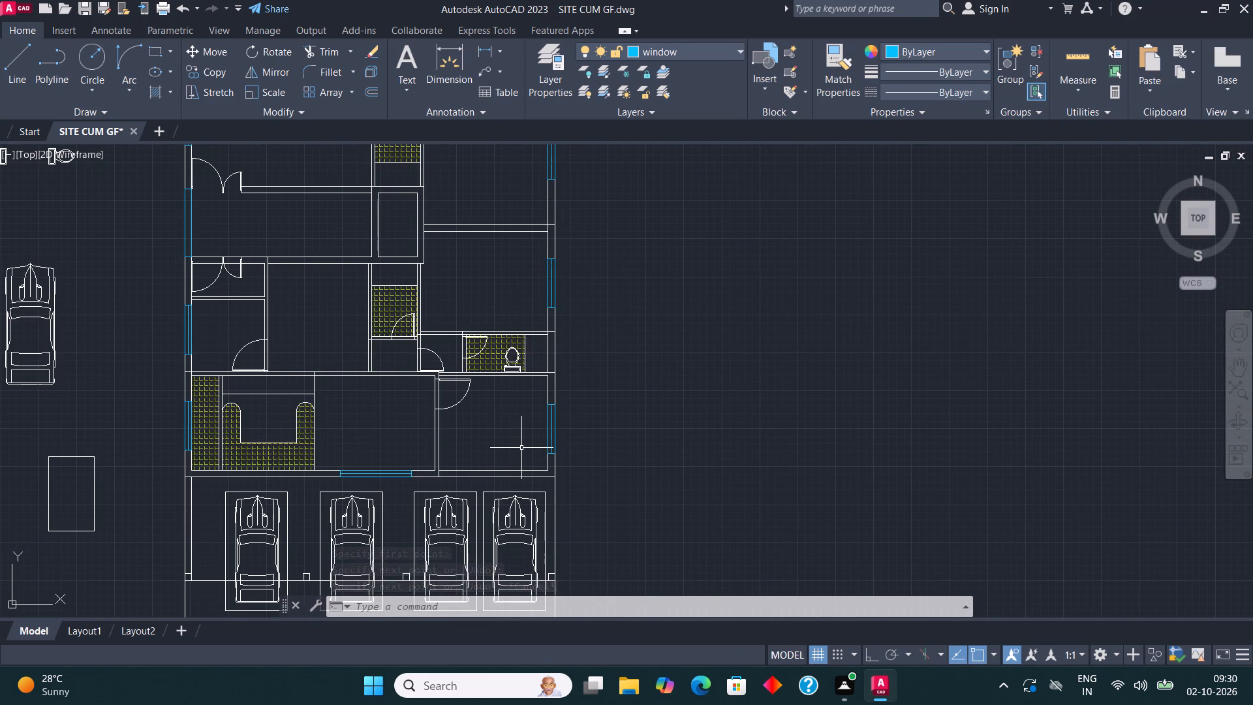
middle_click_drag(452, 386, 452, 441)
scroll(342, 433, "up", 3)
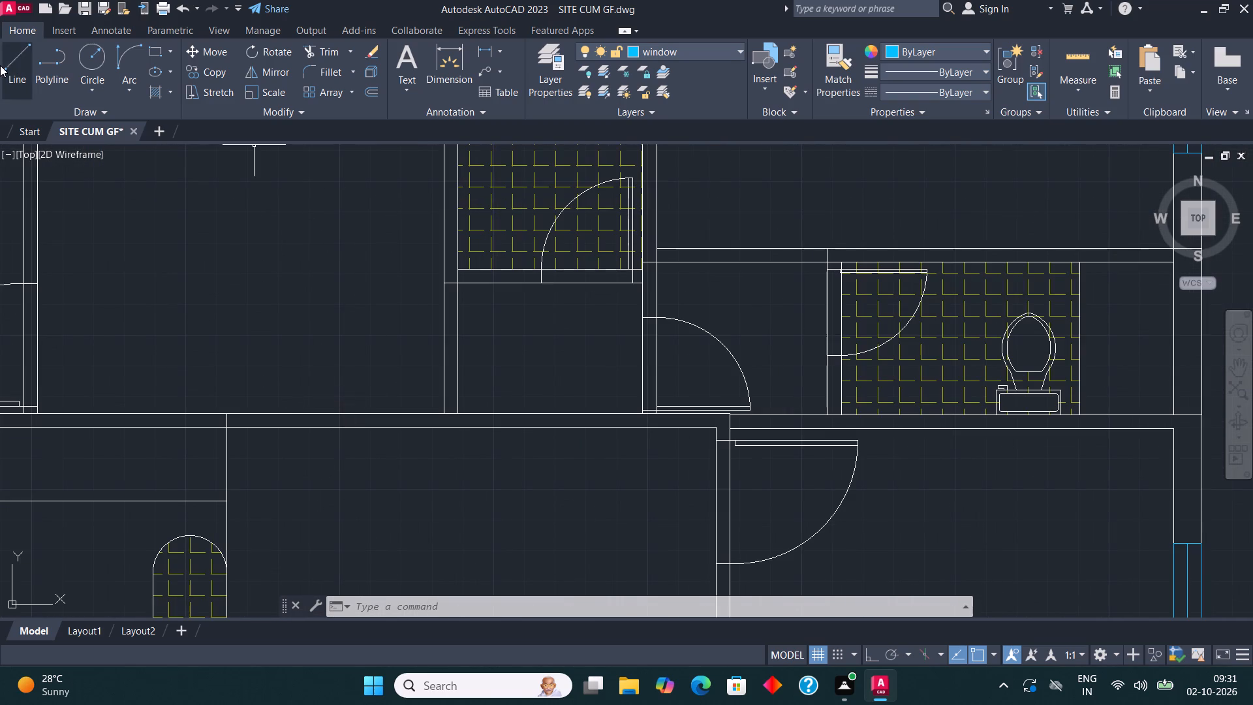
left_click(701, 52)
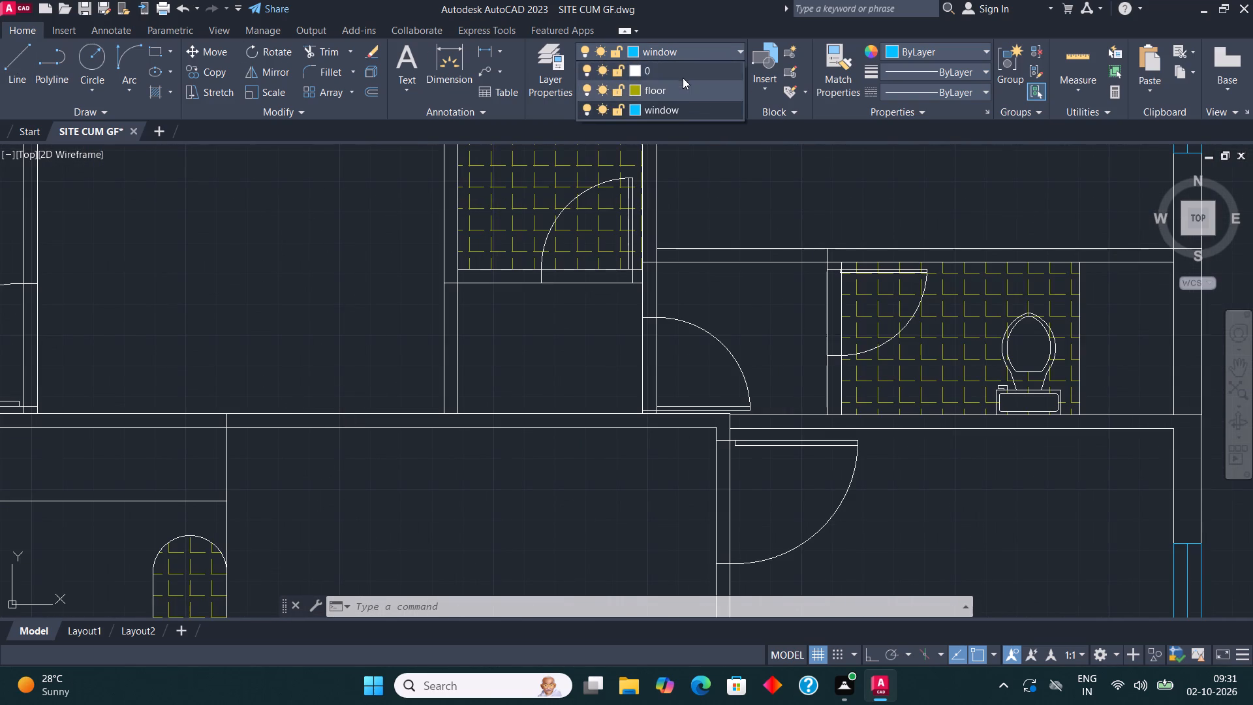
left_click(681, 74)
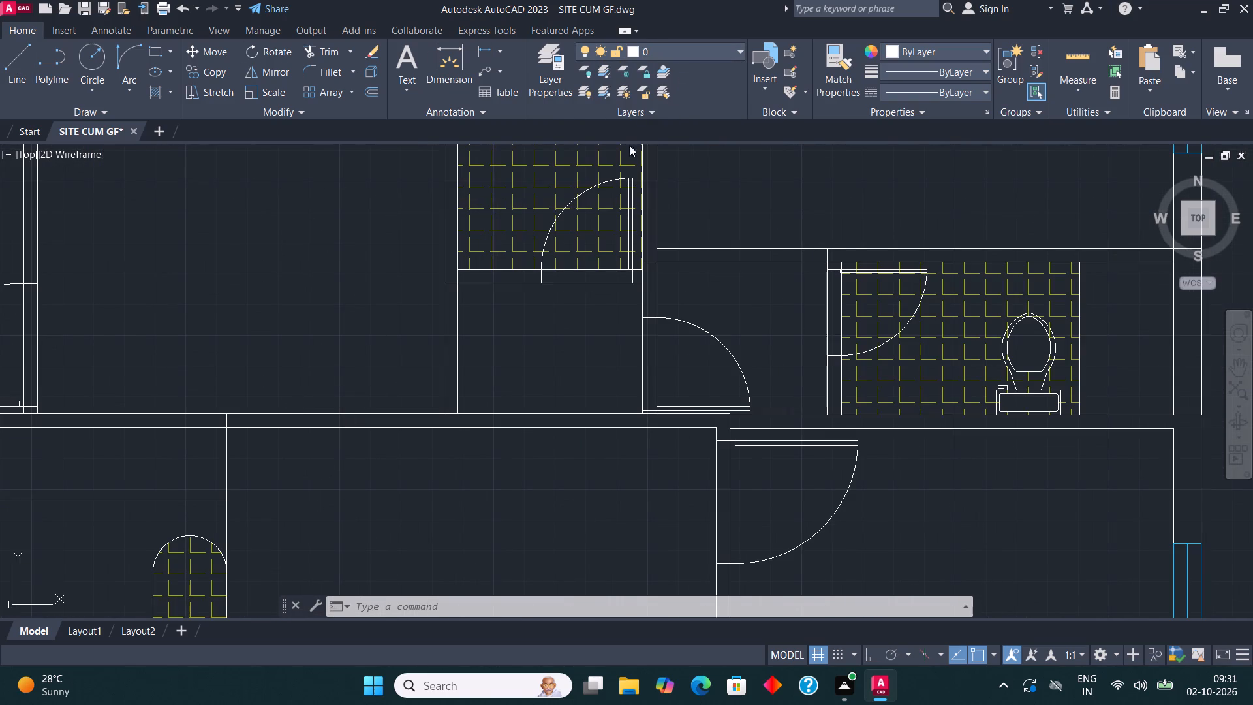
left_click(14, 67)
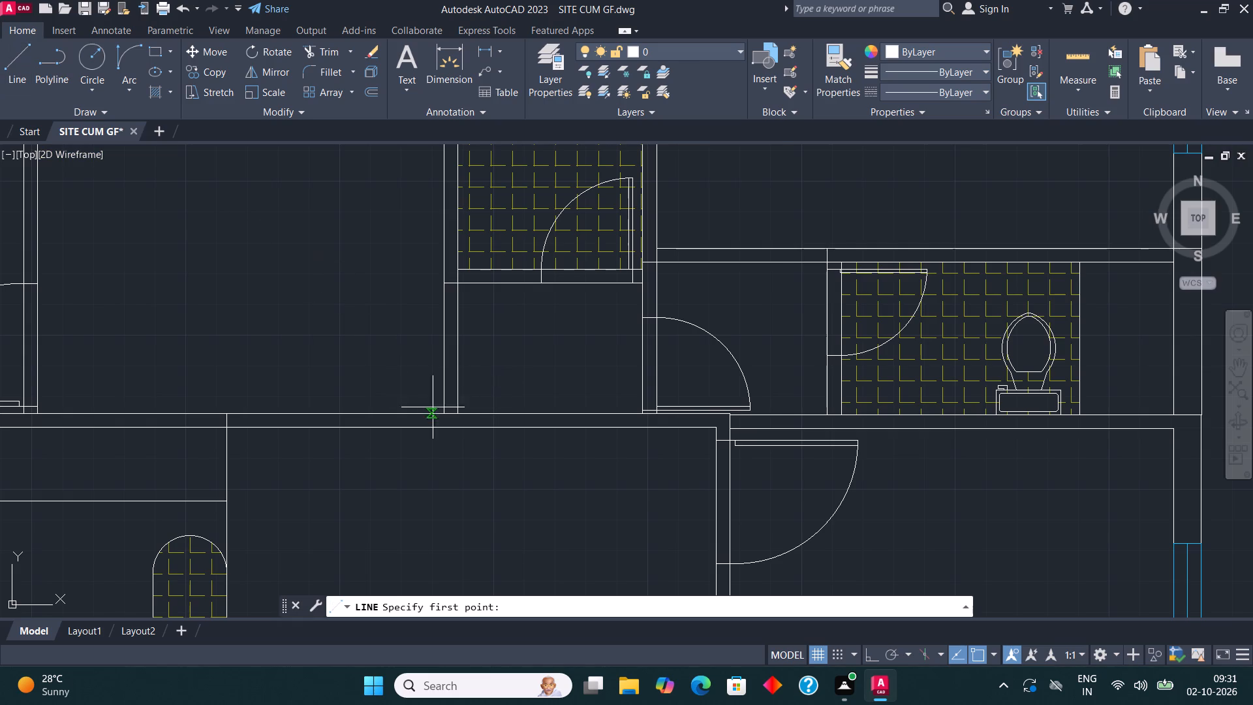
scroll(441, 413, "up", 1)
left_click(443, 413)
left_click(448, 435)
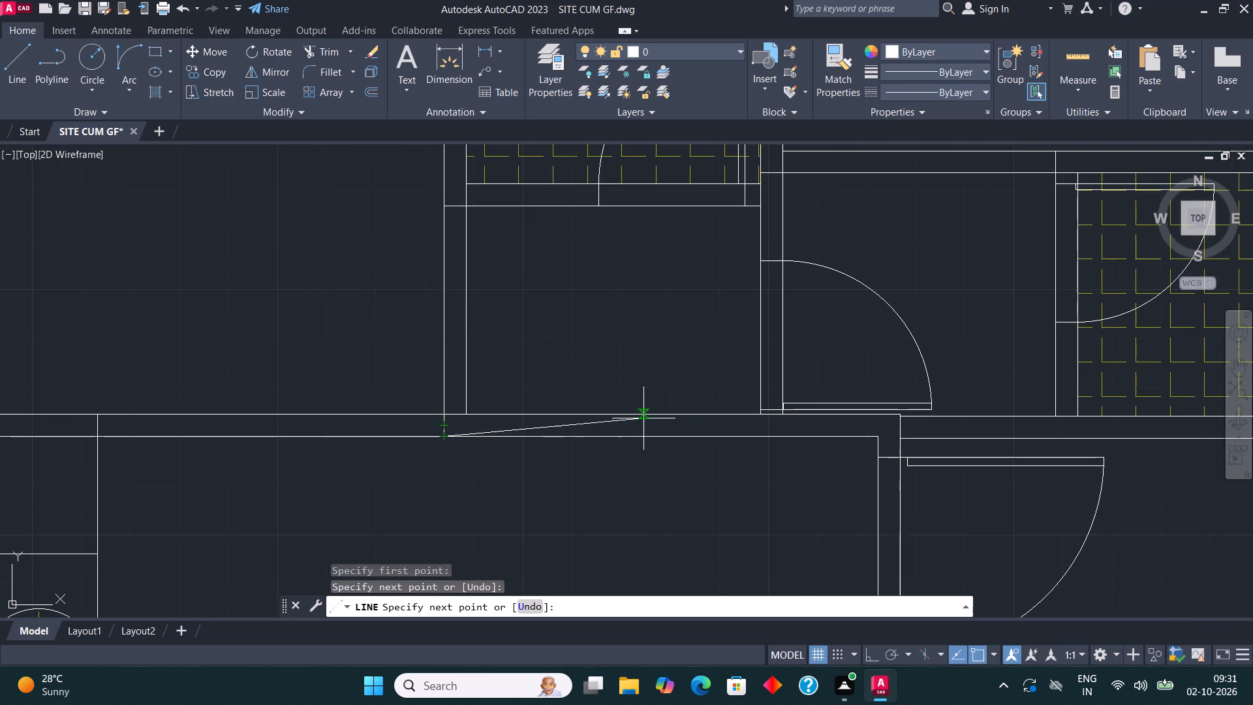
key("Escape")
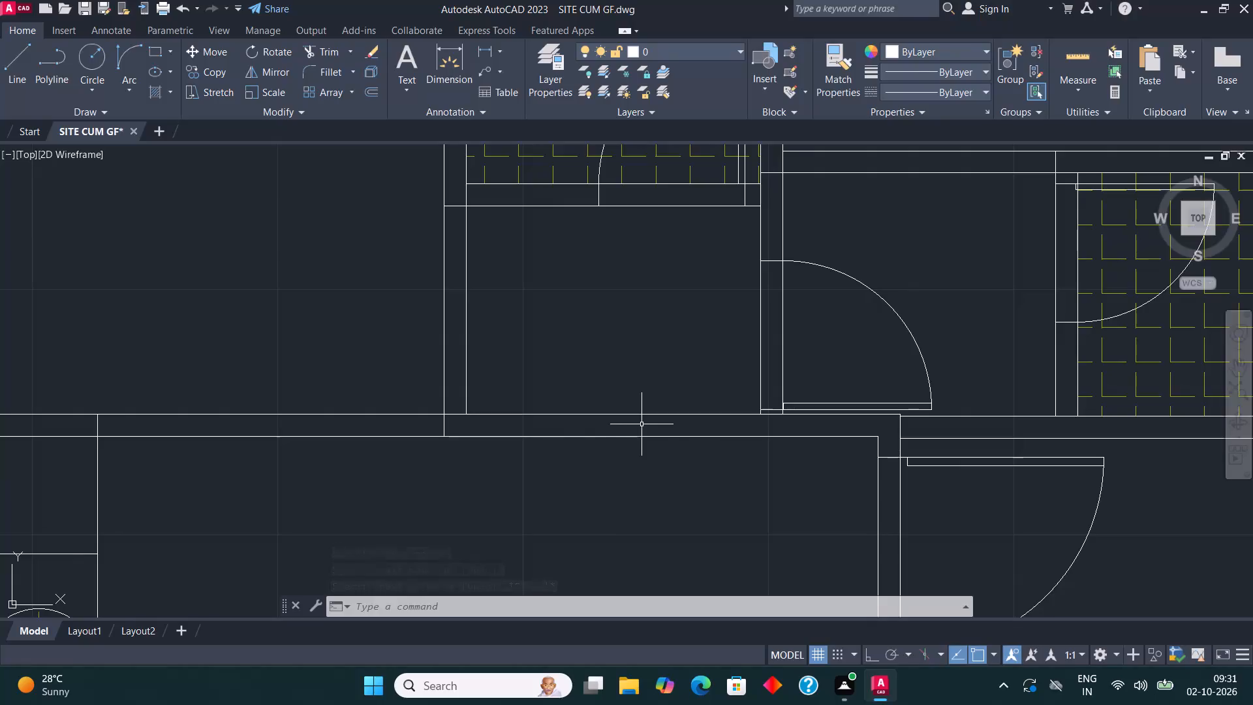
key("Escape")
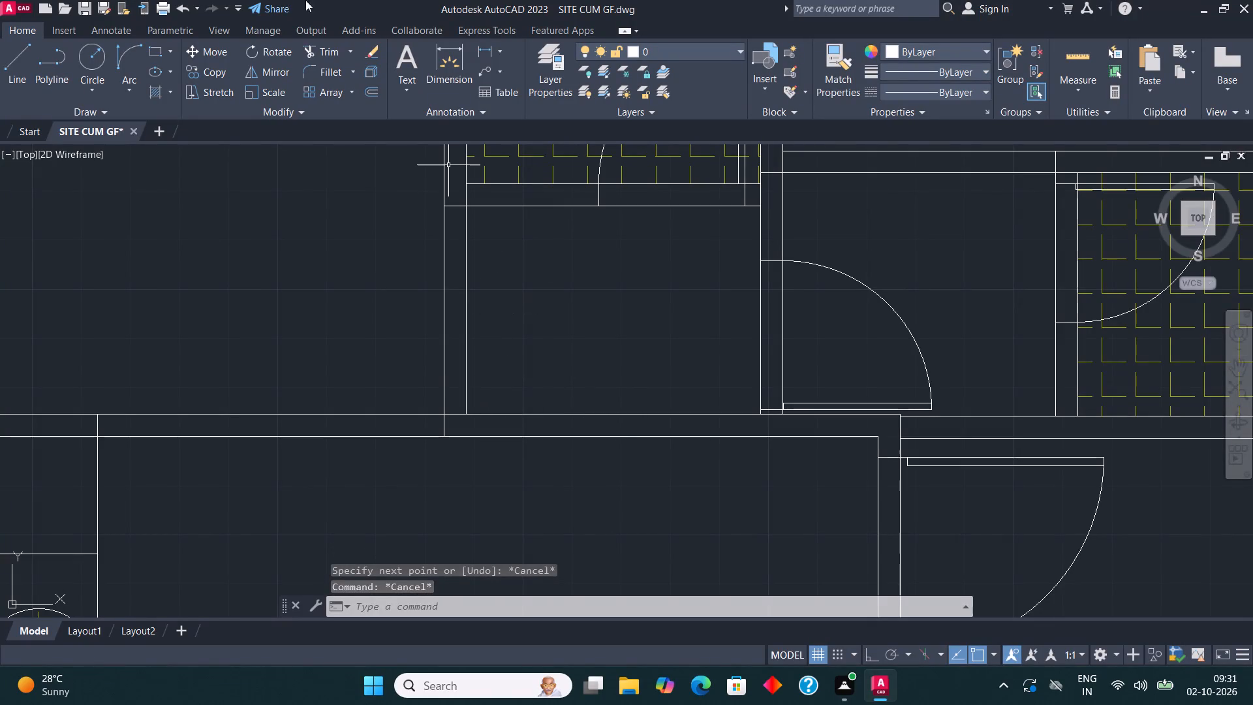
Trim away the short wall line crossing the junction of the small lobby's west partition and the south rooms' north wall.
left_click(320, 49)
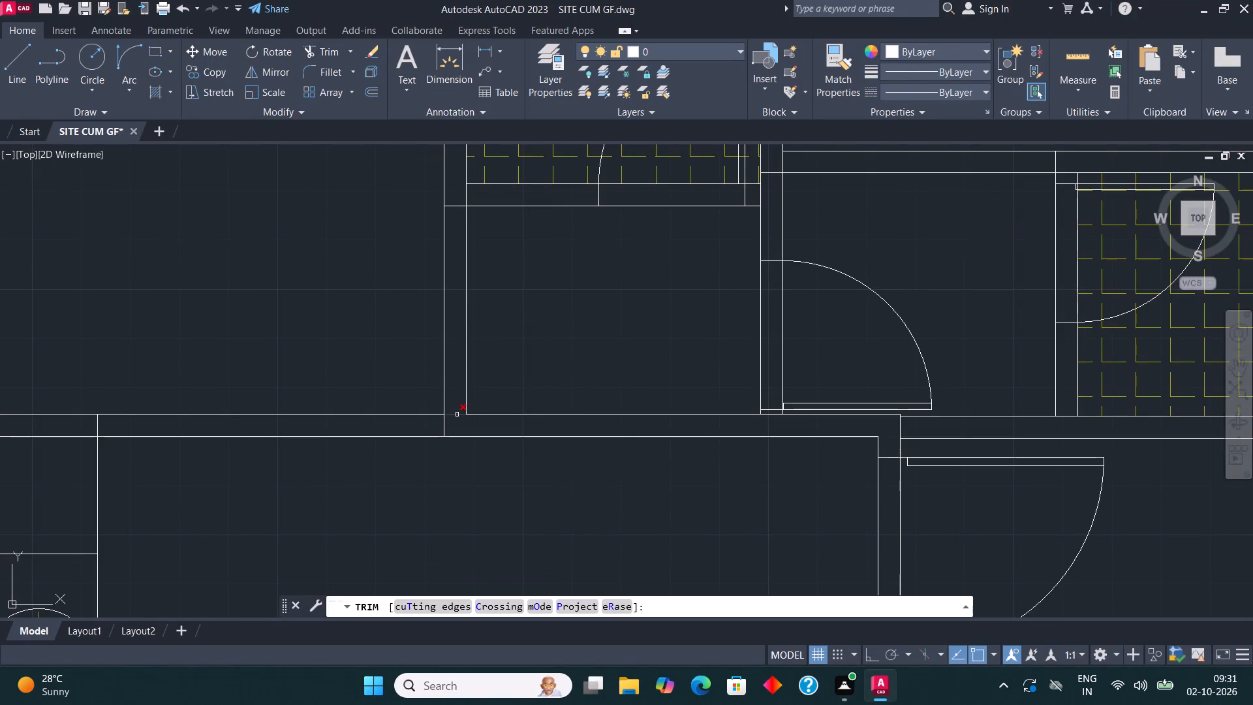
left_click(457, 415)
key("Escape")
Trim both faces of the south rooms' north wall between the U-shaped counter area's east edge and the small lobby's west partition, leaving an opening.
middle_click_drag(313, 387, 395, 403)
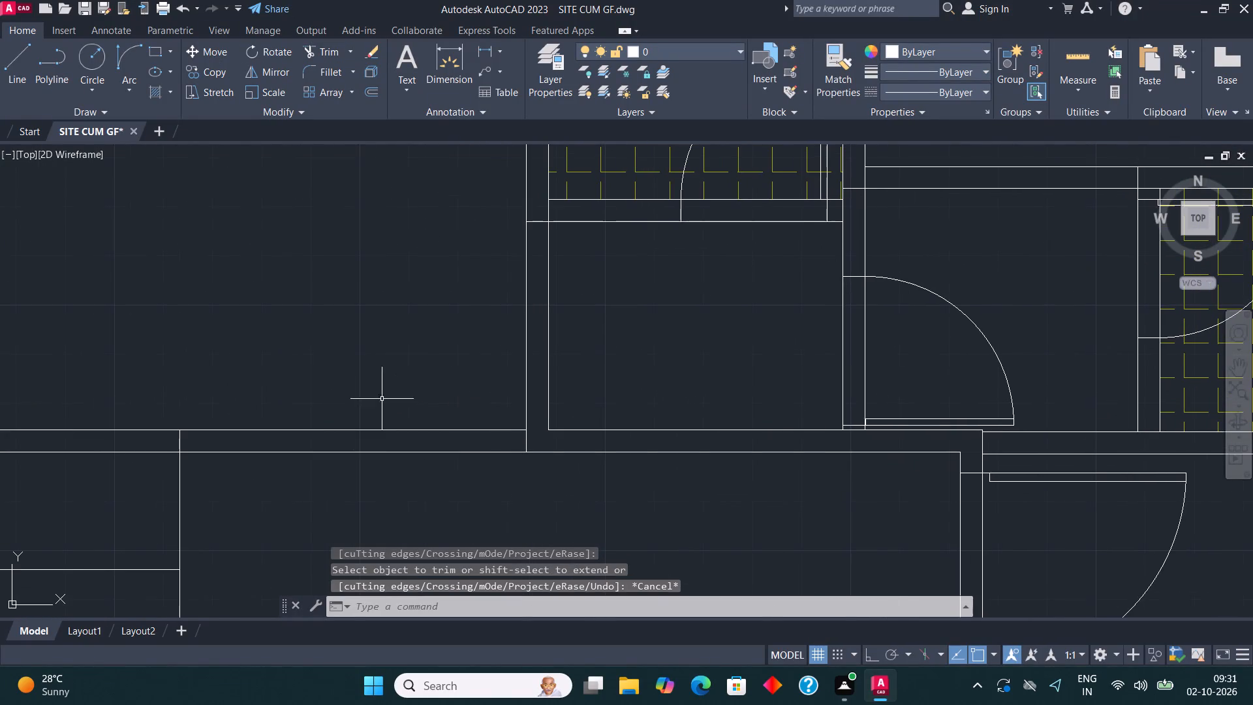
left_click(317, 48)
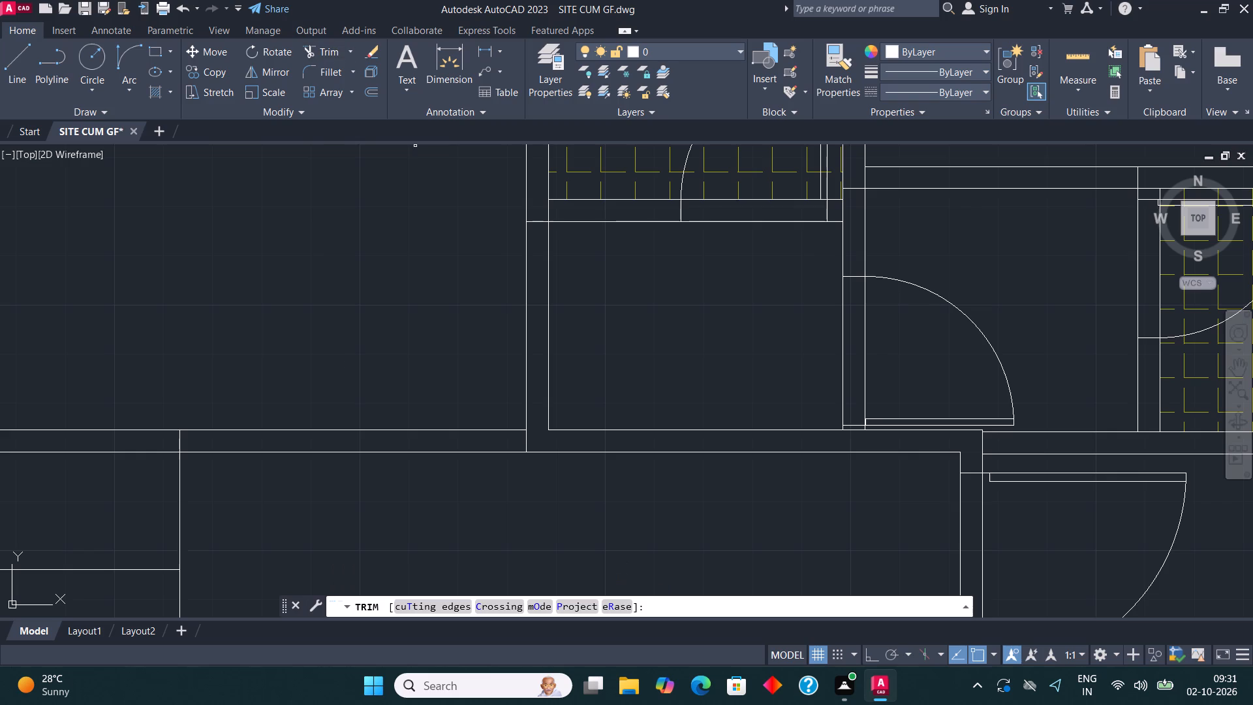
left_click_drag(348, 375, 348, 390)
left_click(341, 475)
left_click_drag(339, 483, 341, 390)
left_click_drag(344, 499, 347, 444)
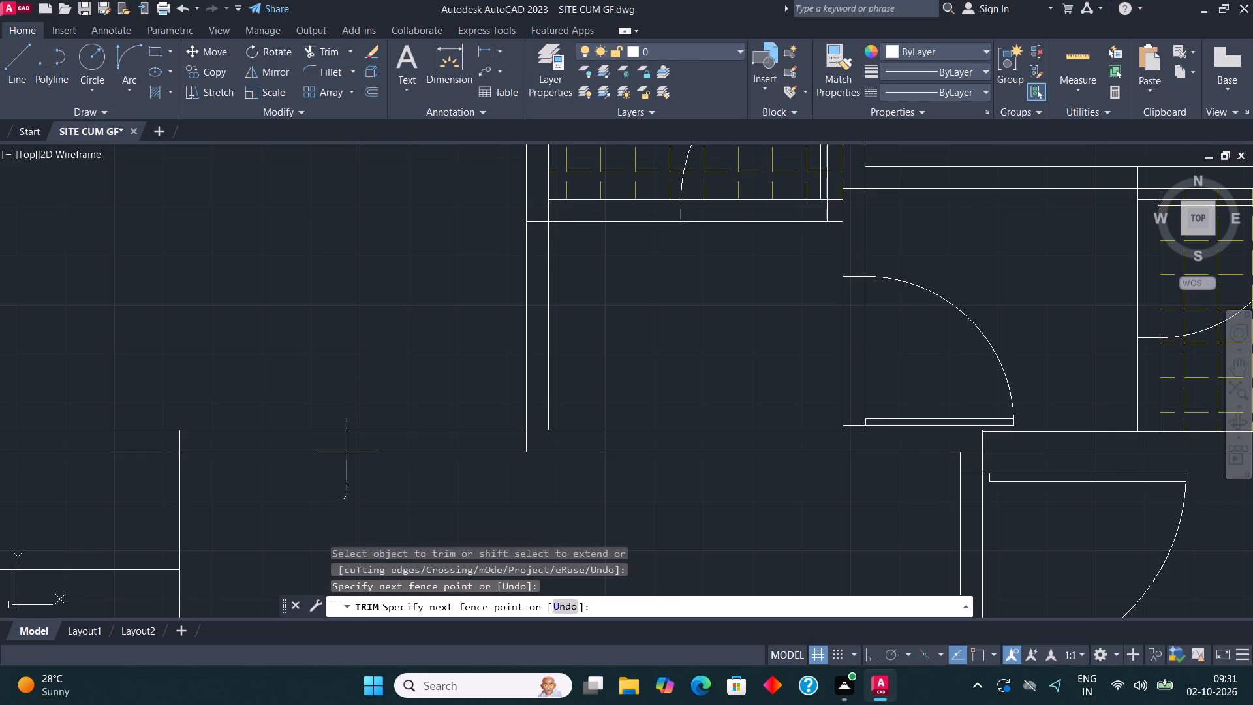
left_click_drag(347, 444, 344, 389)
key("Escape")
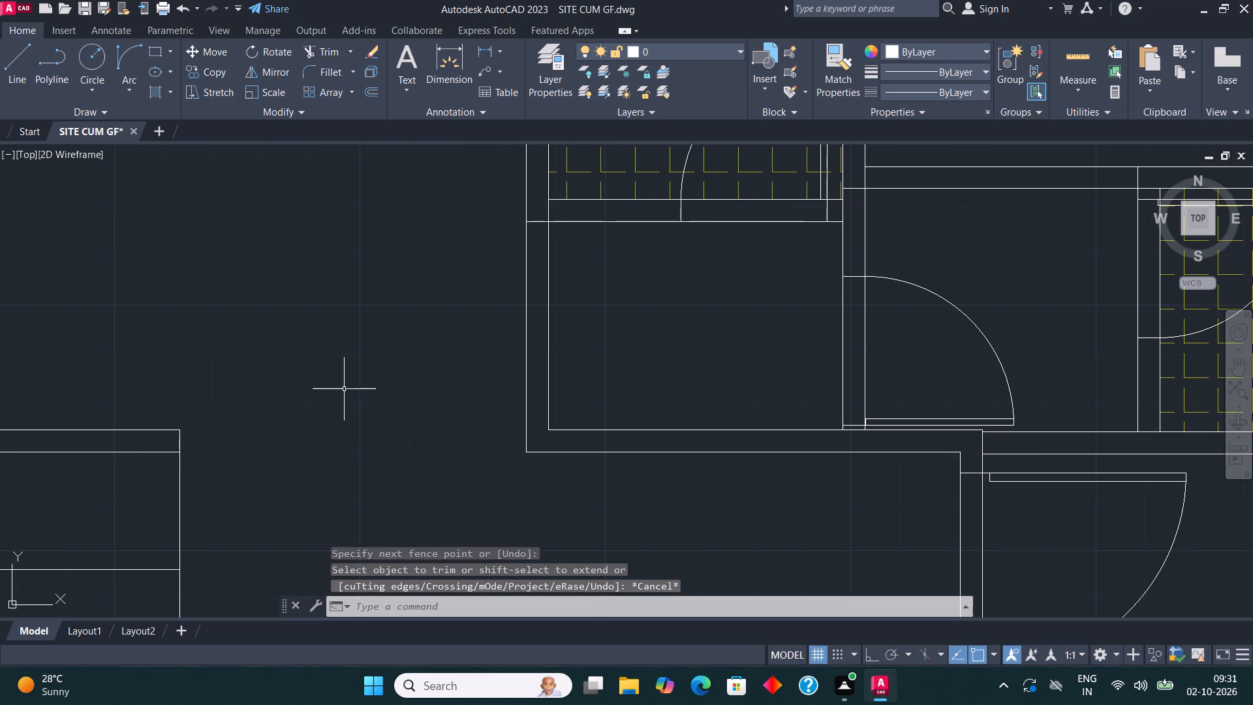
Load the ACAD_ISO02W100 ISO dash linetype and make it current.
type("lin")
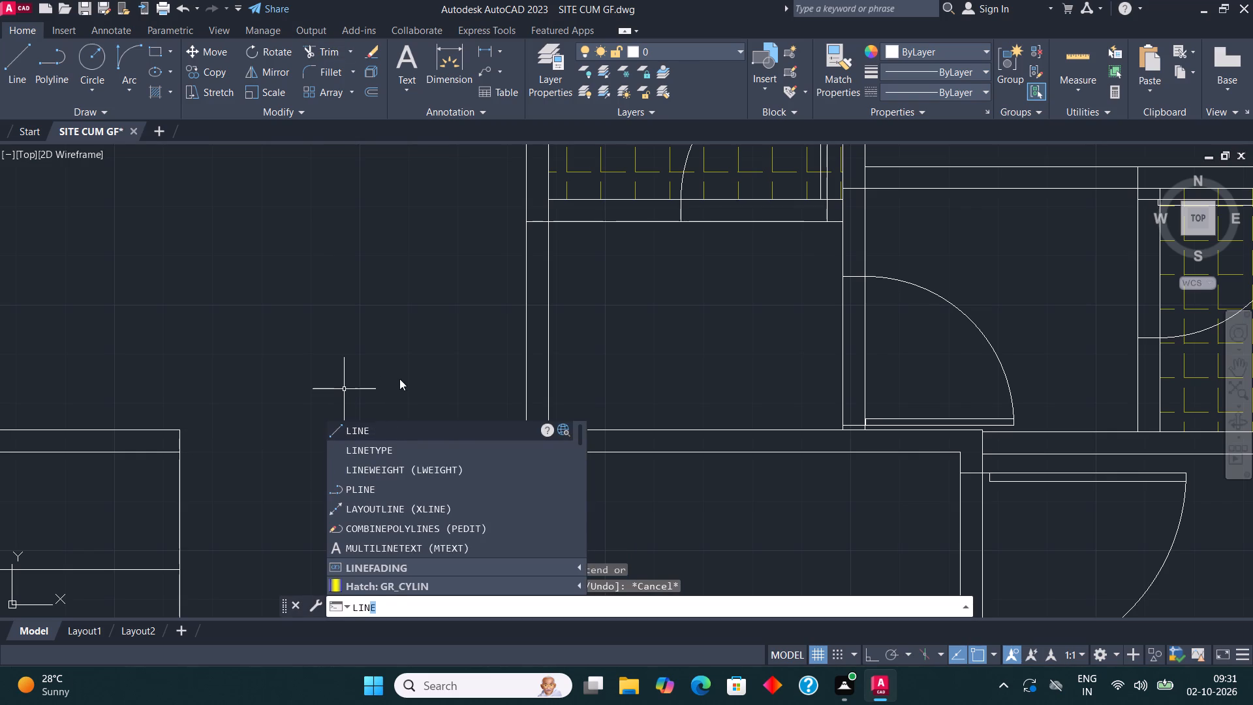
left_click(393, 452)
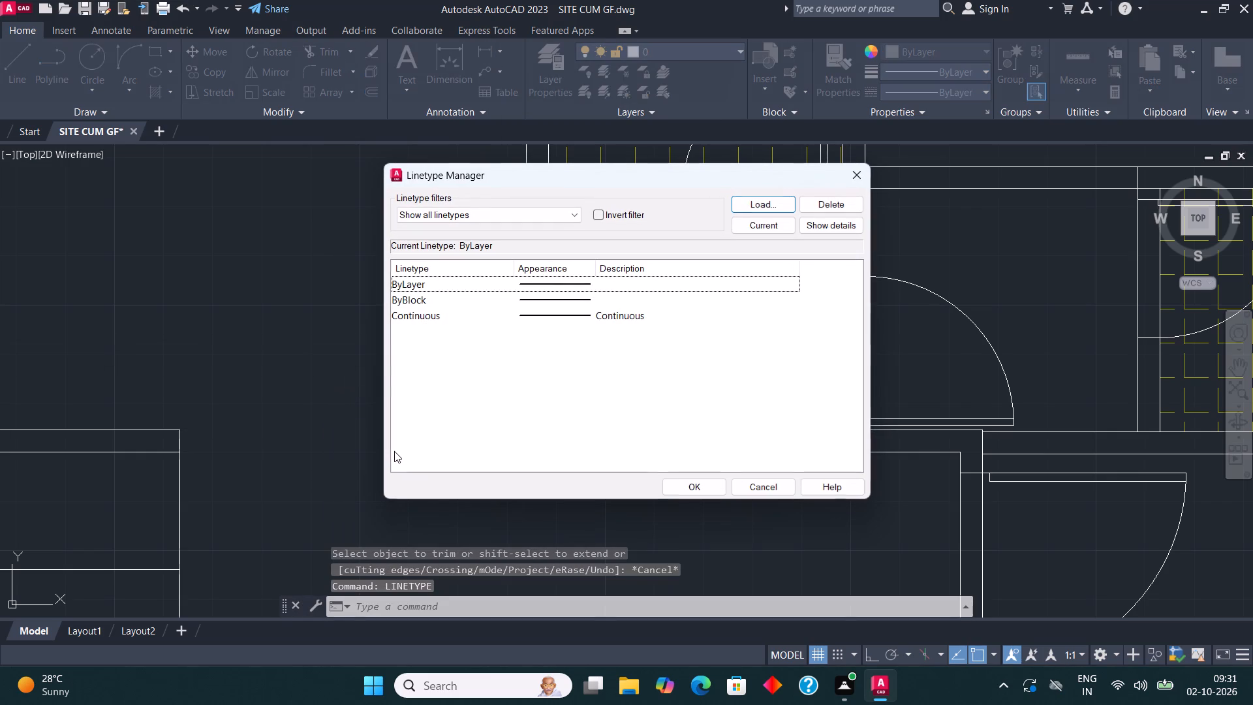
left_click(772, 202)
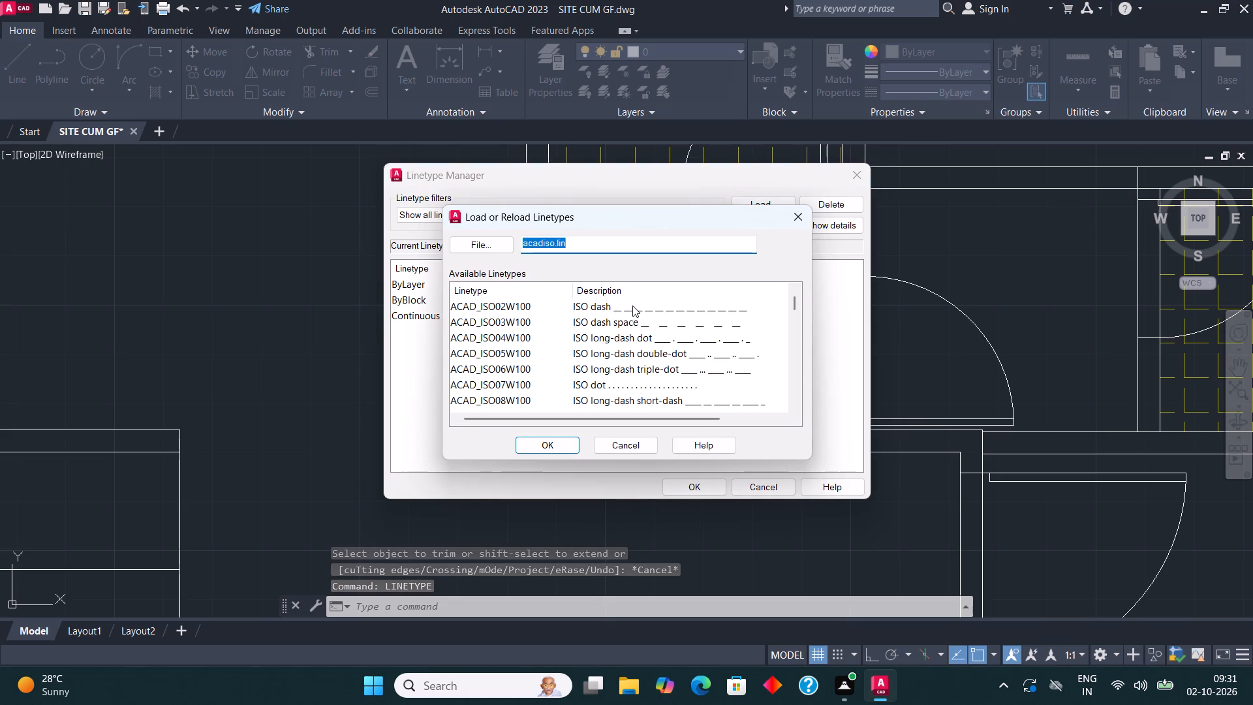
left_click(632, 305)
left_click(553, 449)
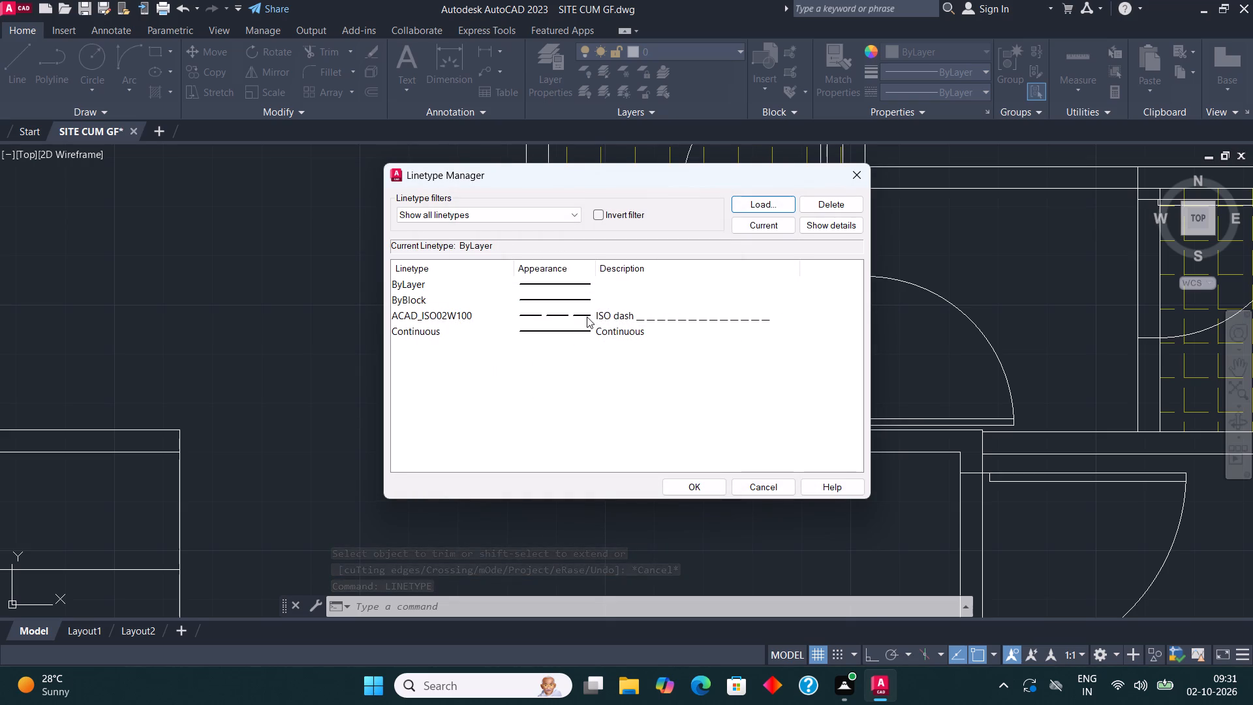
left_click(587, 317)
left_click(755, 224)
left_click(694, 487)
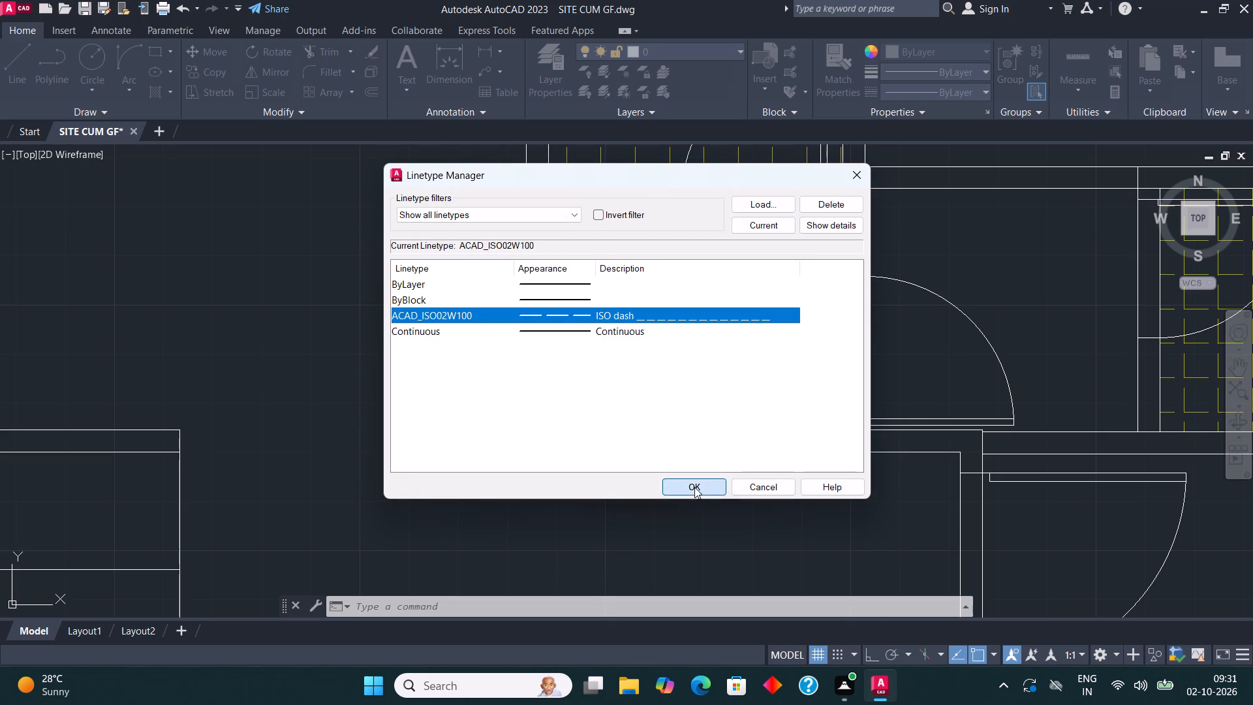
Make the window layer current and draw a dashed rectangle filling the new wall opening west of the small lobby.
left_click(157, 53)
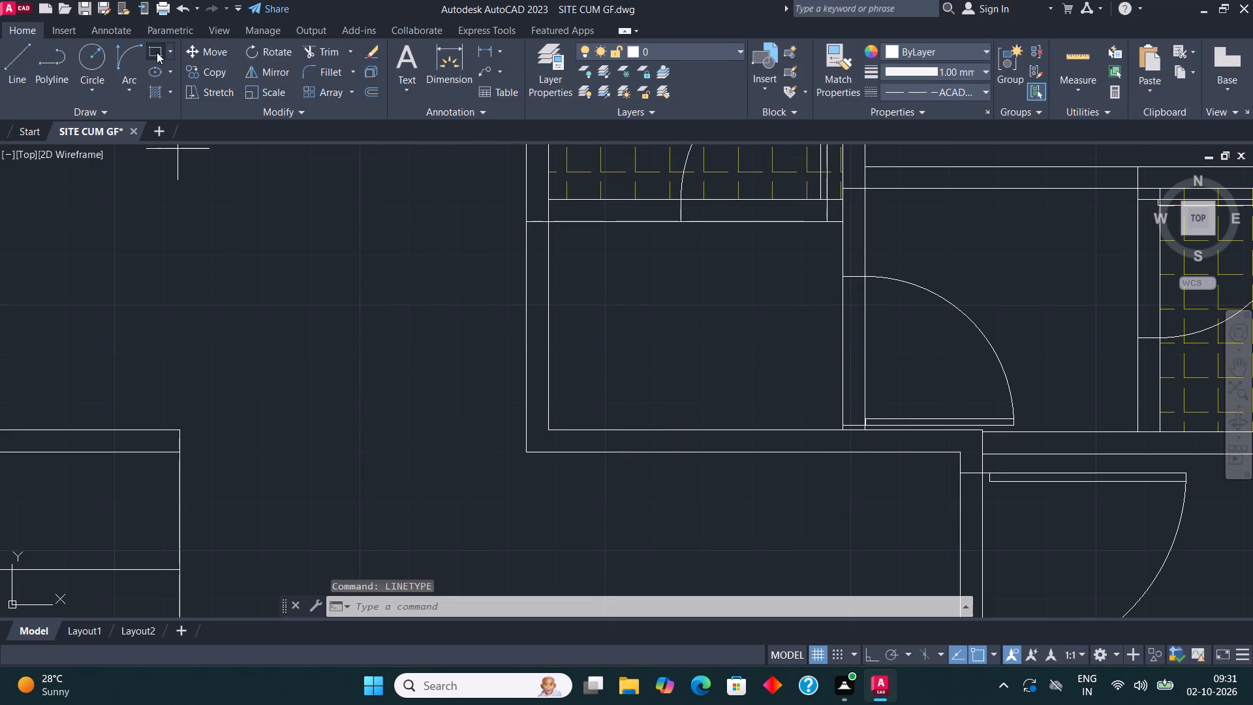
left_click(178, 429)
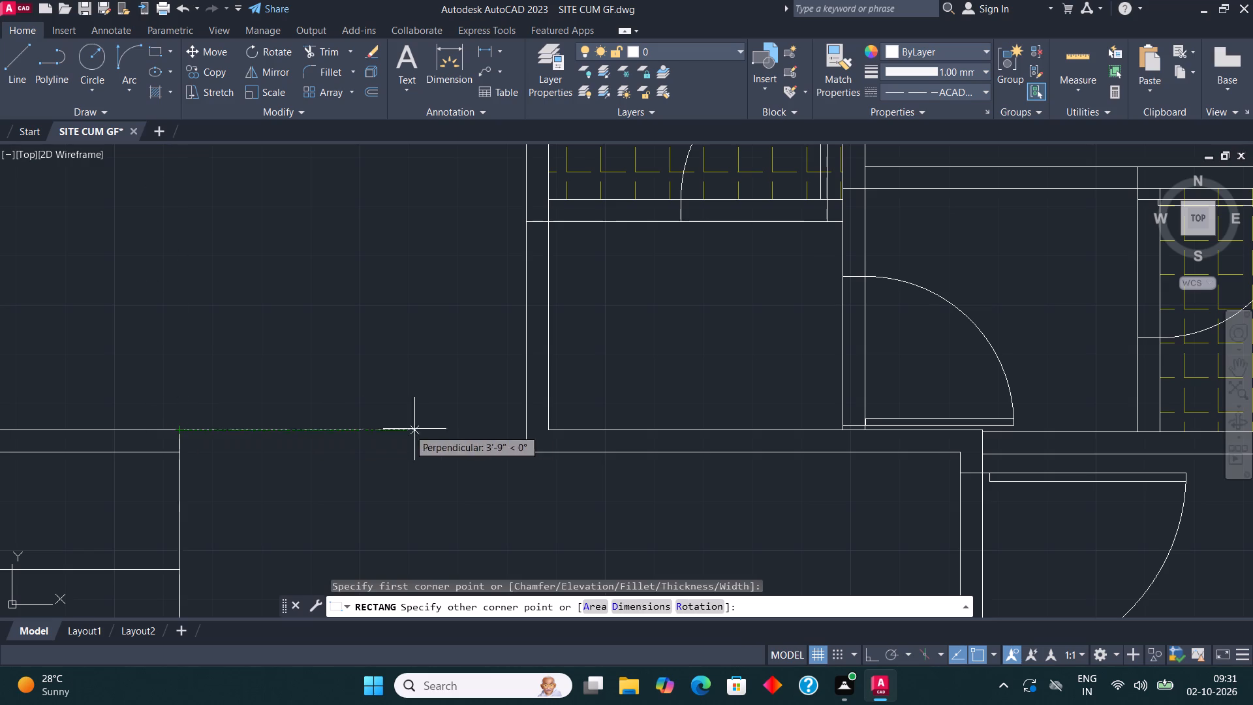
left_click(690, 49)
left_click(680, 106)
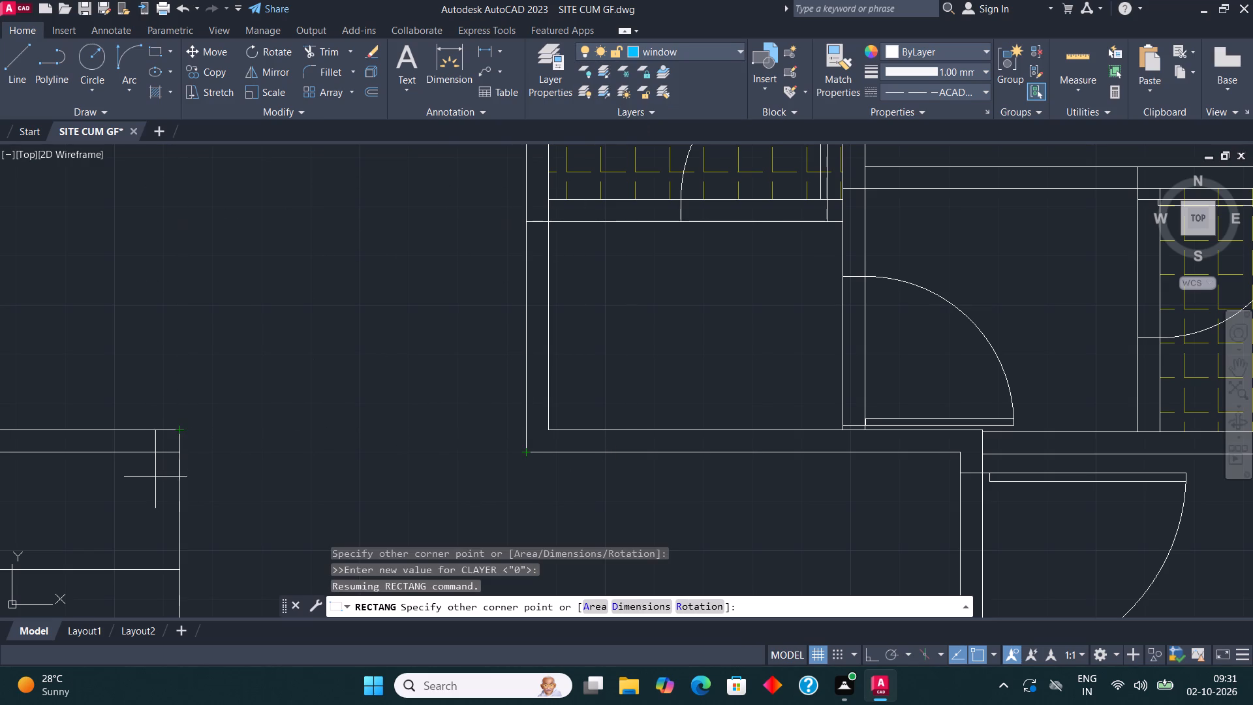
key("Escape")
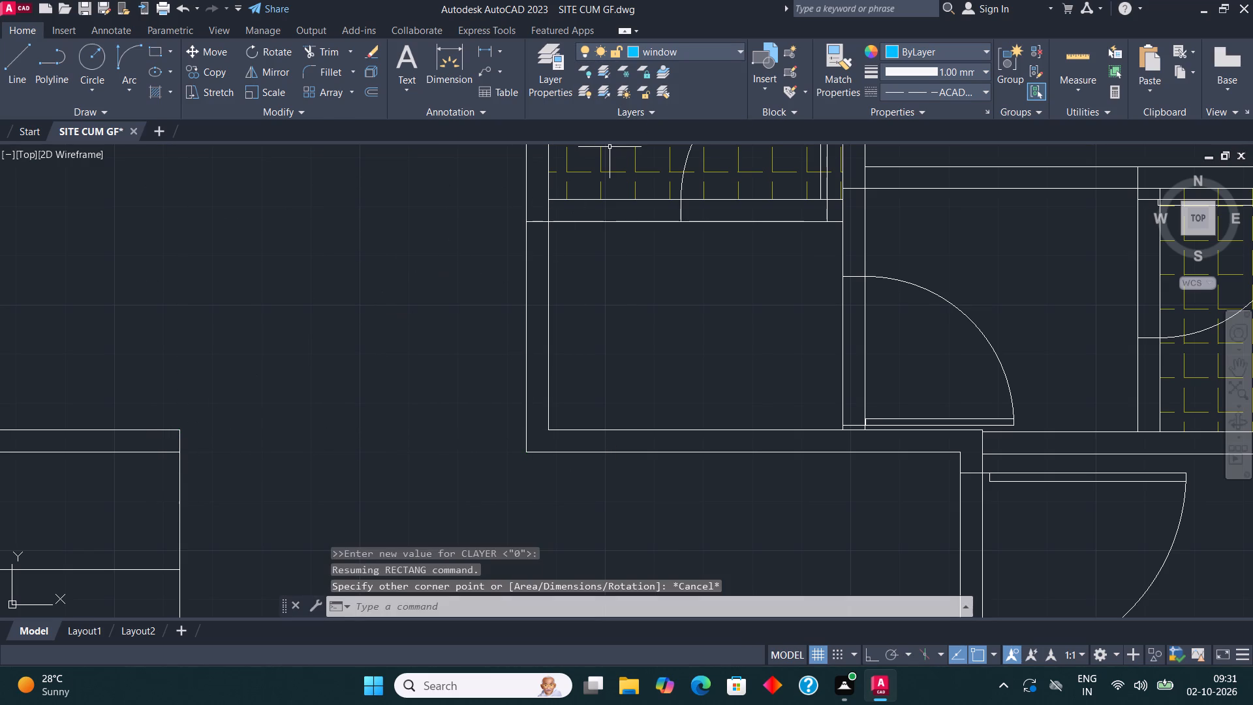
left_click(149, 49)
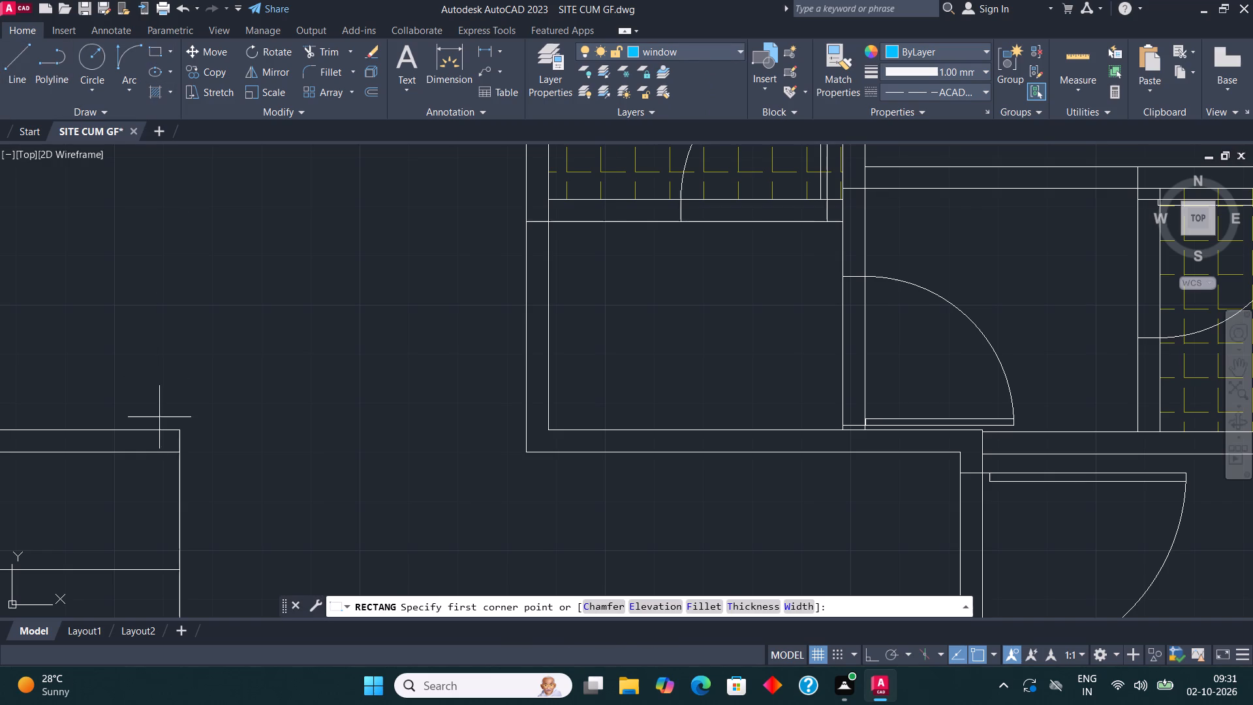
left_click(184, 431)
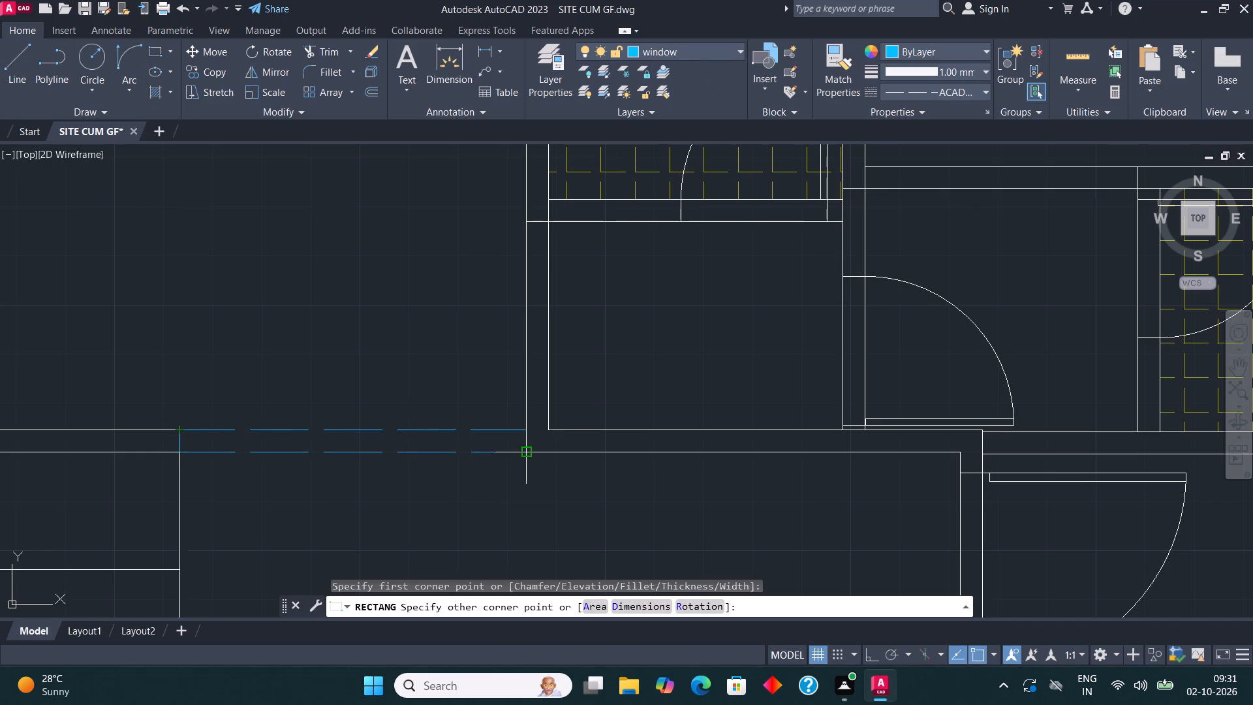
left_click(527, 452)
key("Escape")
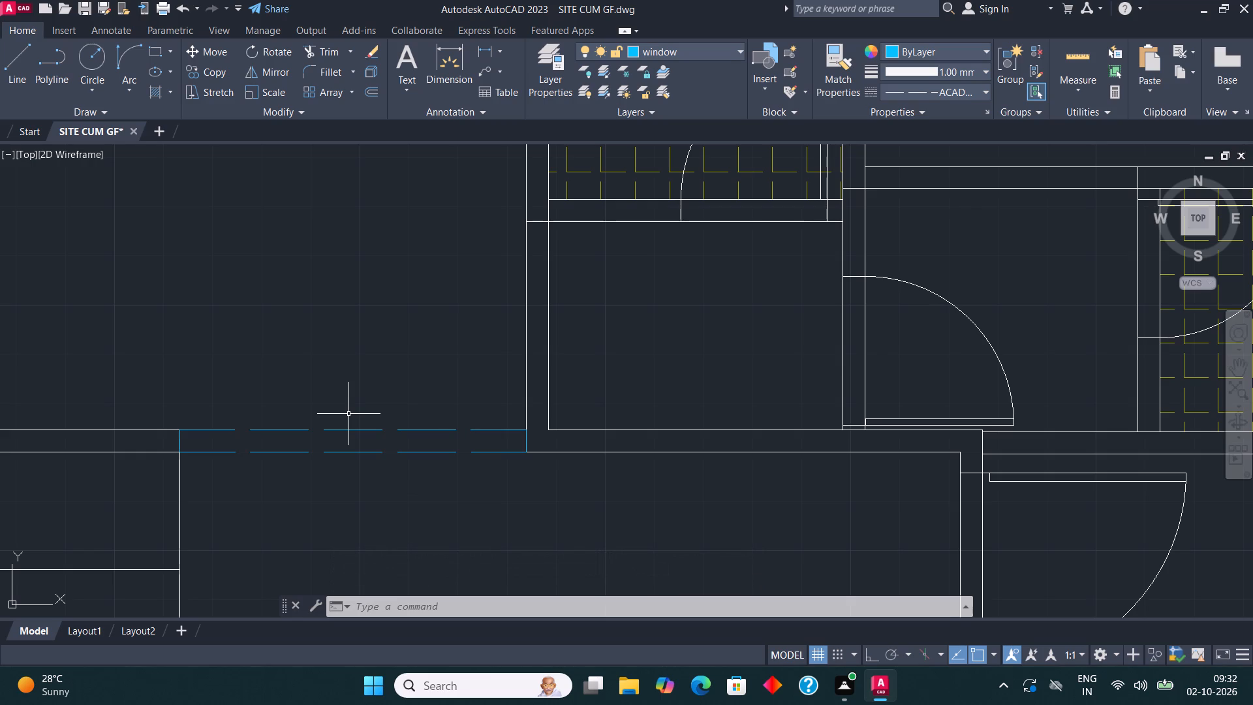
Draw two short lines across the small lobby's south wall to mark the ends of an opening.
scroll(348, 414, "down", 2)
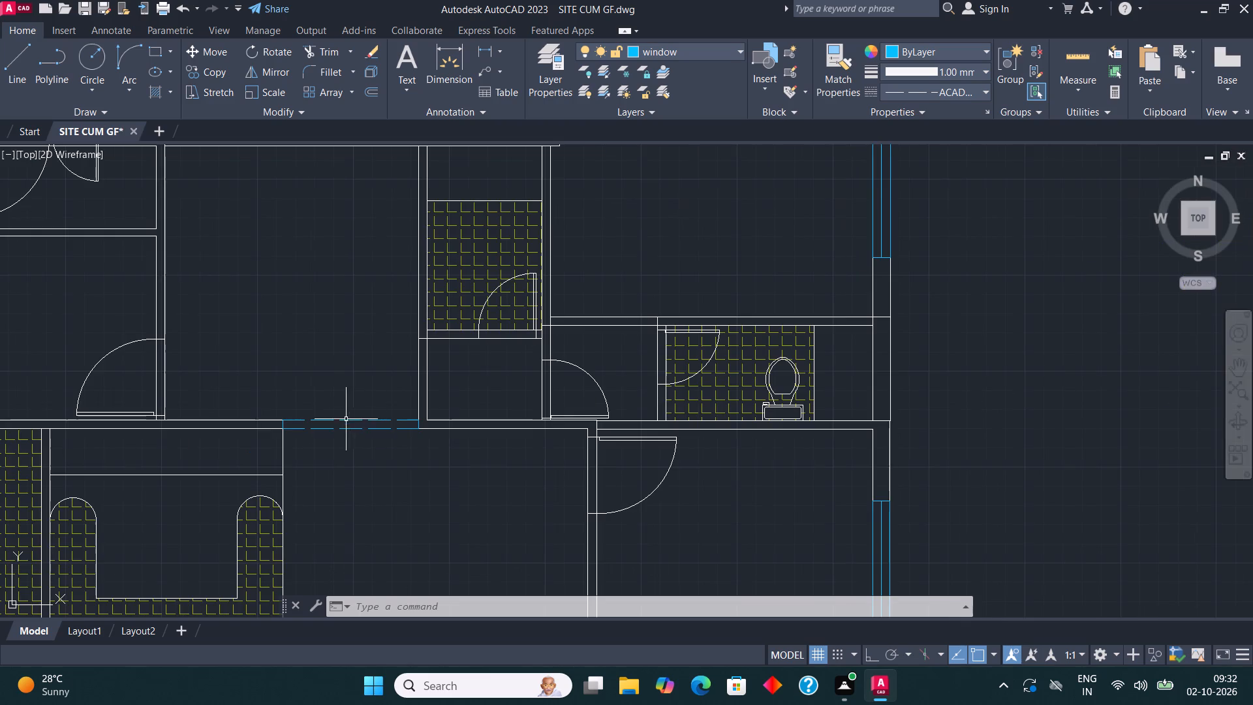
scroll(362, 409, "down", 1)
middle_click_drag(626, 495, 578, 366)
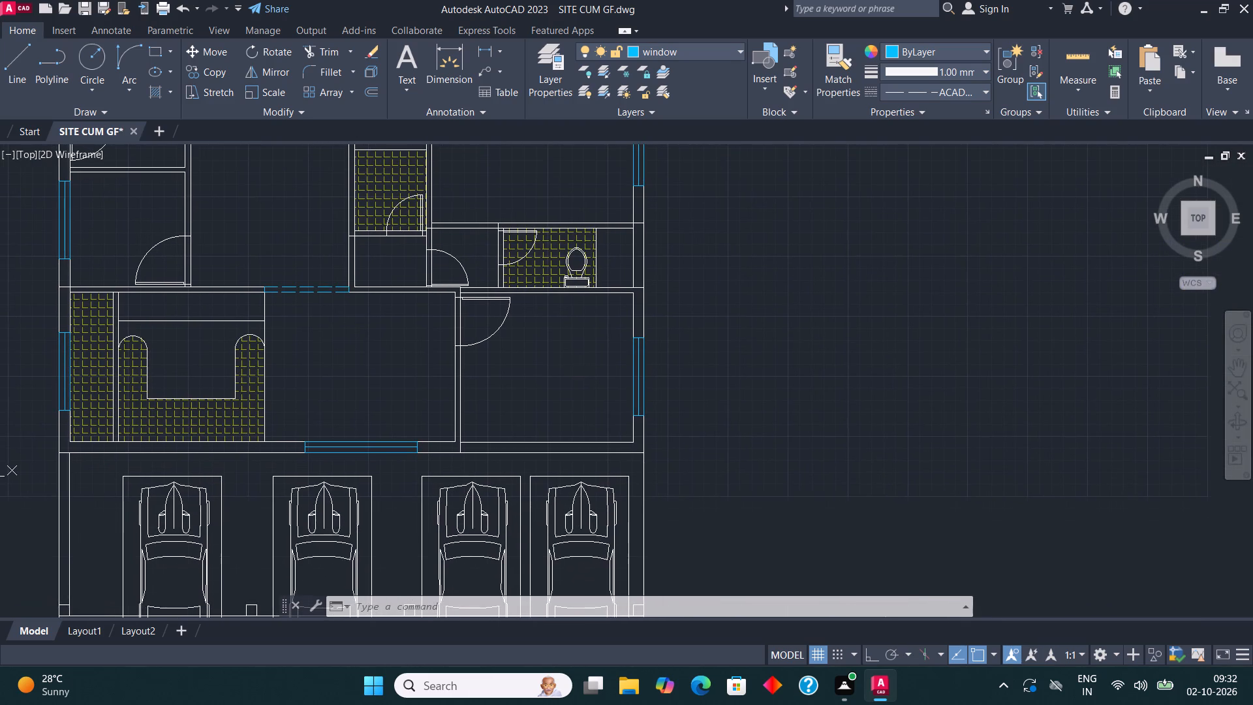
middle_click_drag(480, 377, 416, 473)
middle_click_drag(367, 430, 383, 461)
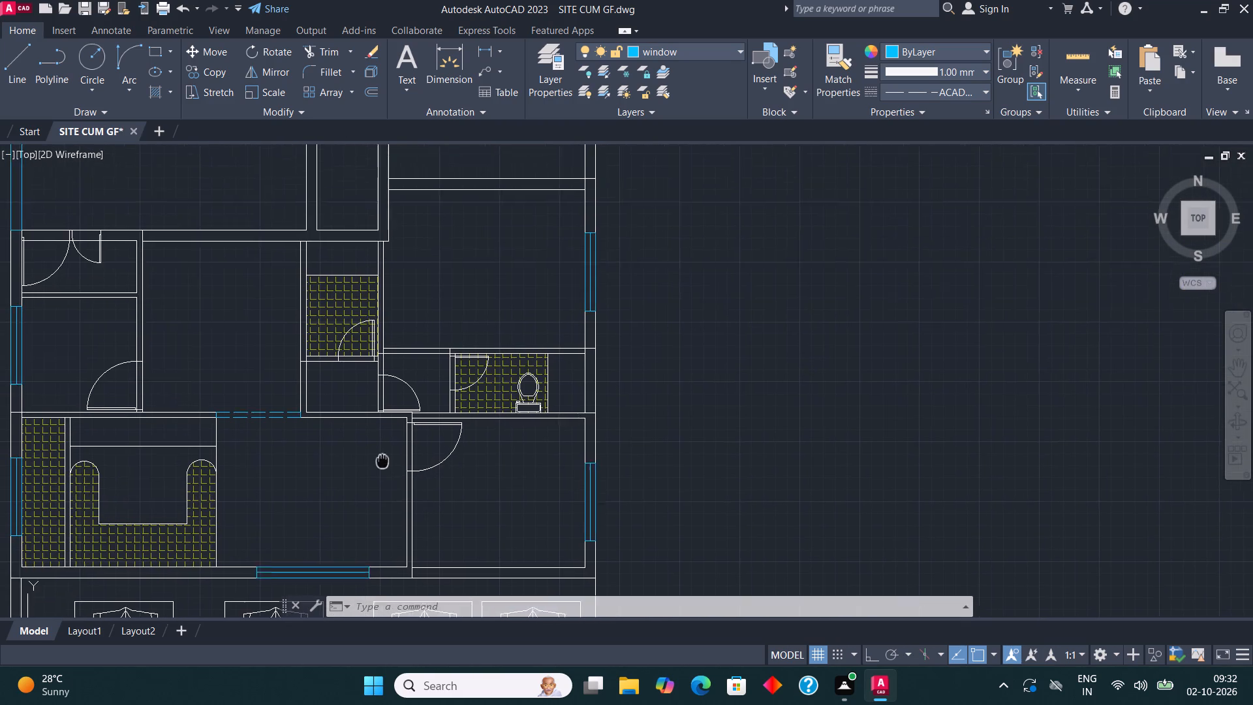
middle_click_drag(383, 461, 387, 490)
scroll(356, 463, "up", 3)
middle_click_drag(225, 426, 318, 433)
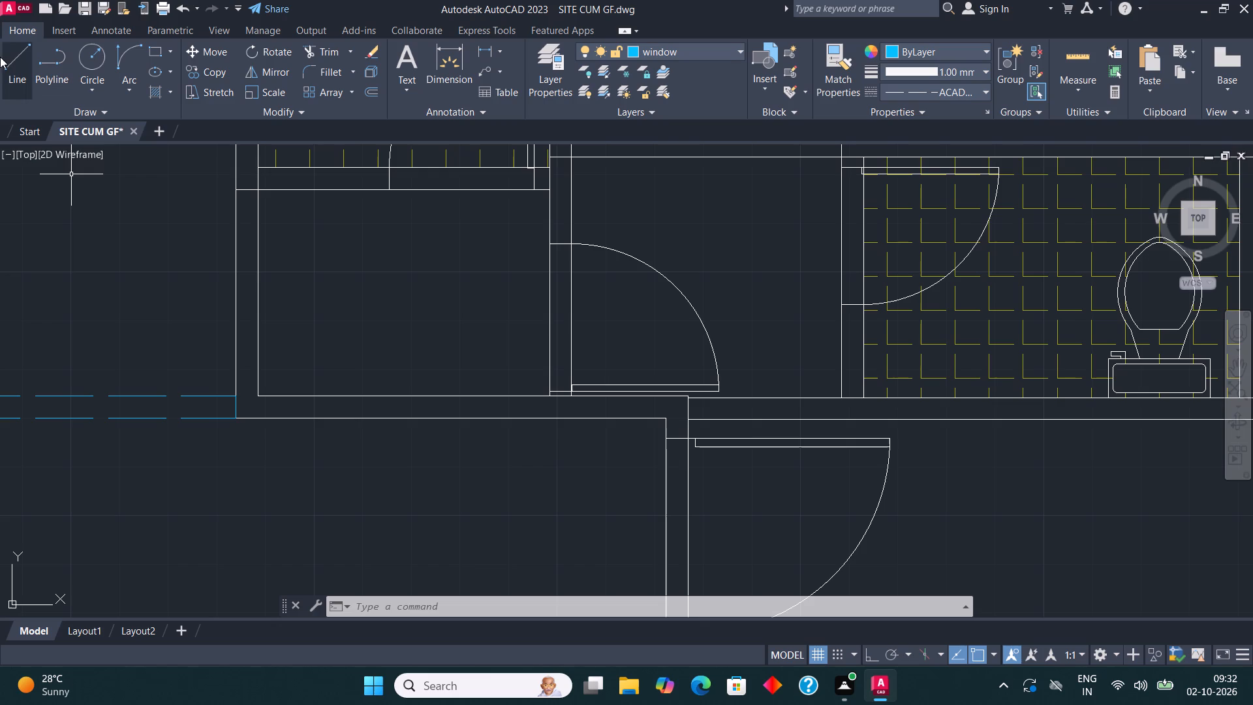
left_click(8, 54)
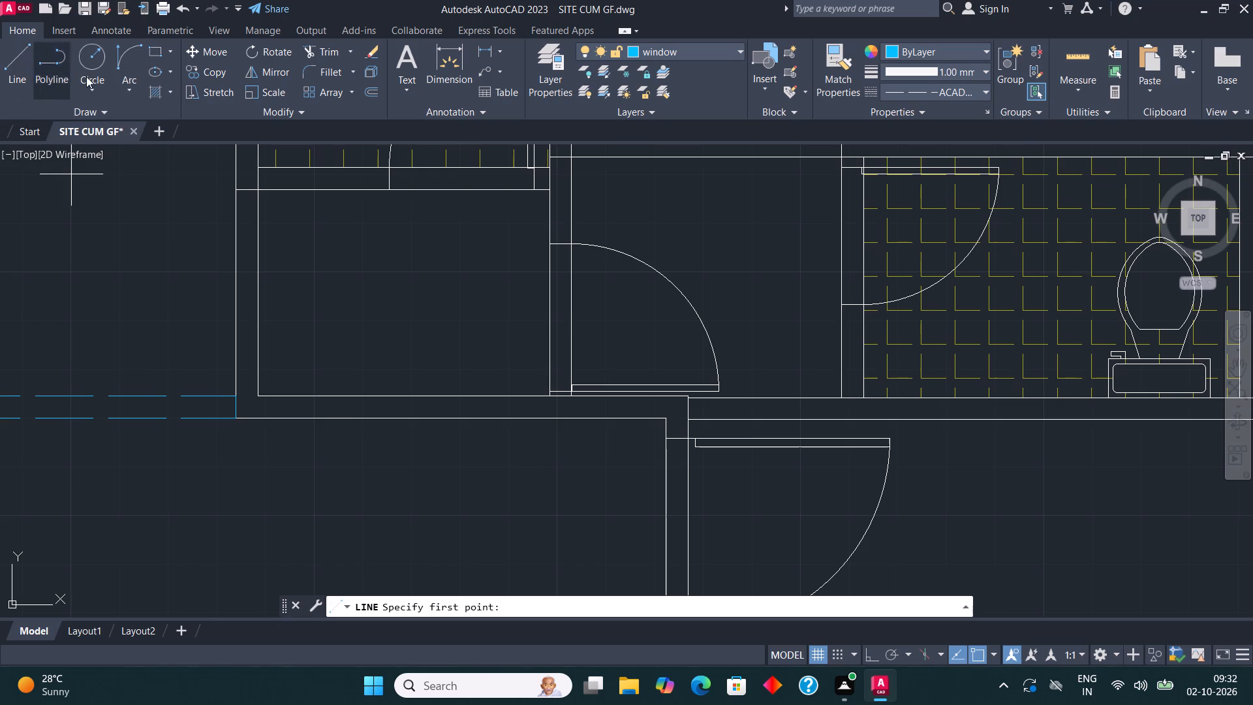
left_click(342, 394)
left_click(339, 416)
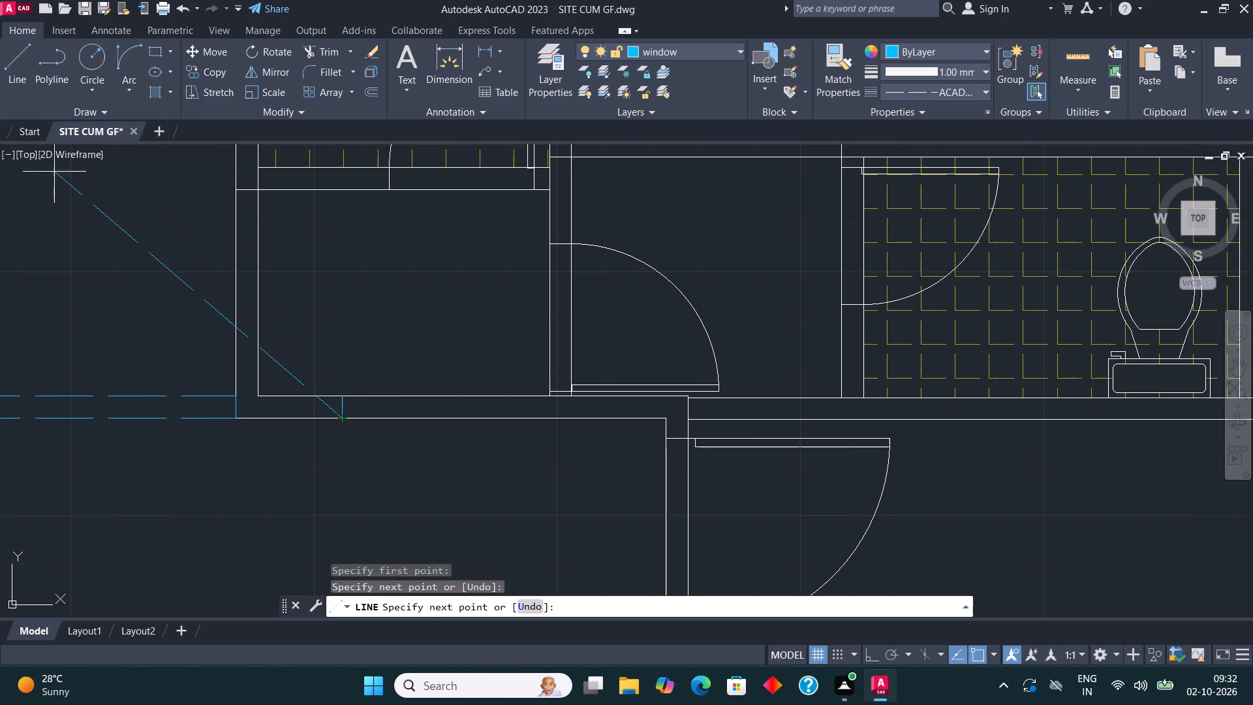
left_click(10, 58)
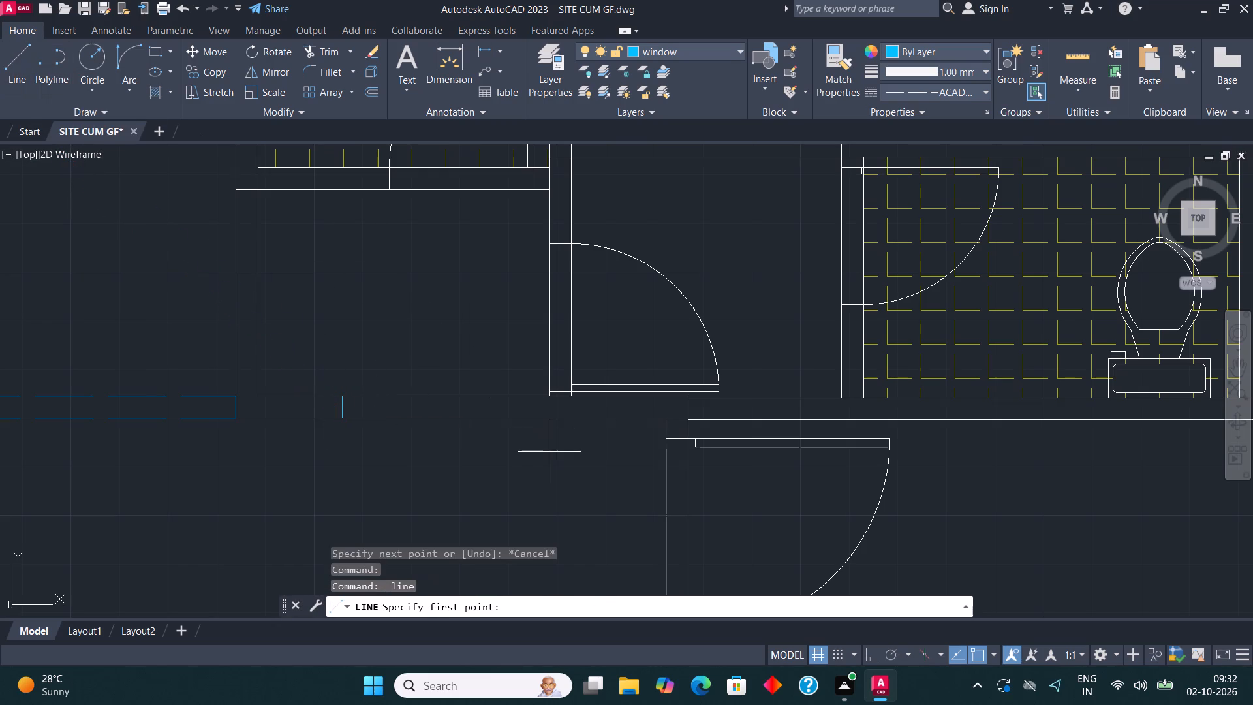
left_click(482, 400)
left_click(483, 415)
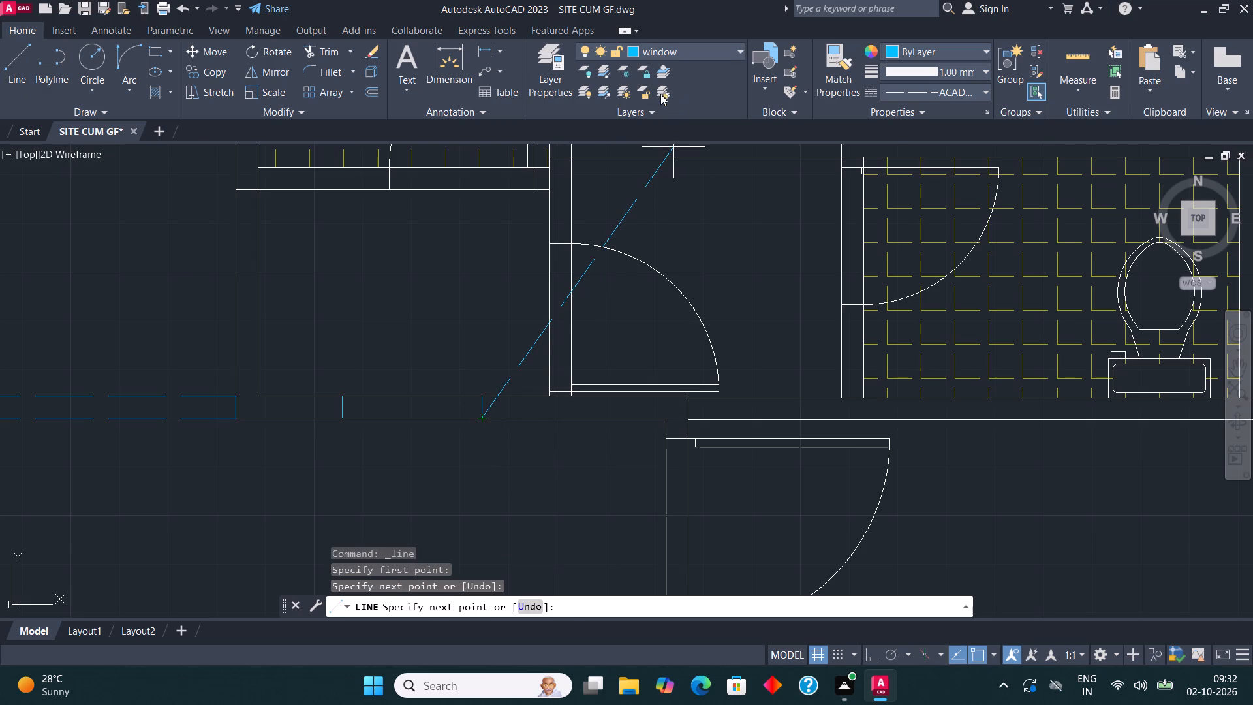
Trim both wall faces between the two marker lines in the small lobby's south wall.
left_click(159, 55)
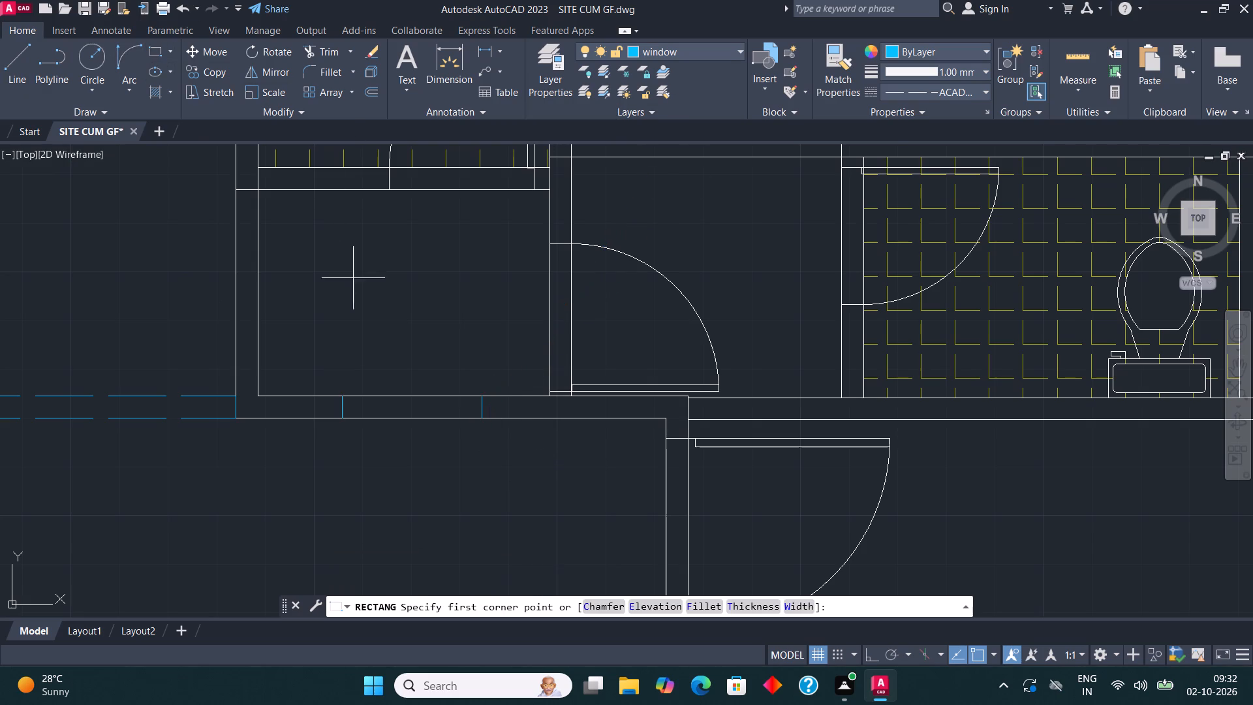
left_click(318, 57)
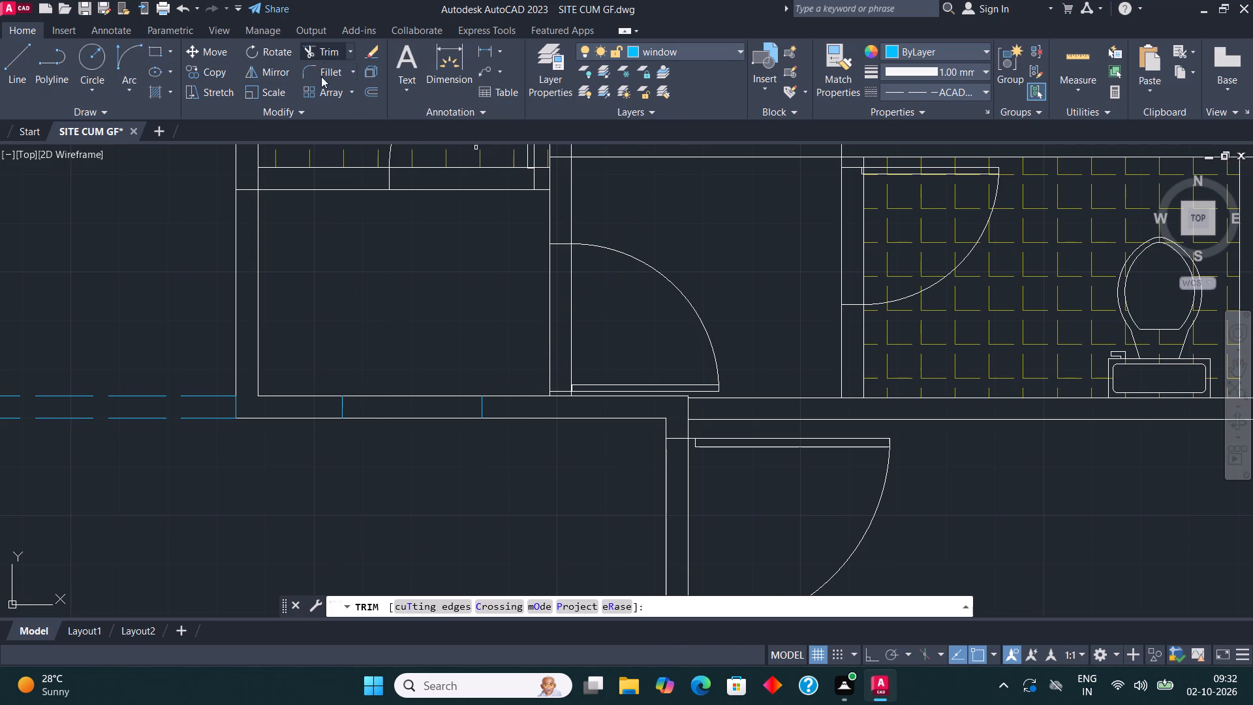
left_click_drag(419, 364, 419, 386)
left_click(398, 486)
left_click_drag(397, 486, 413, 343)
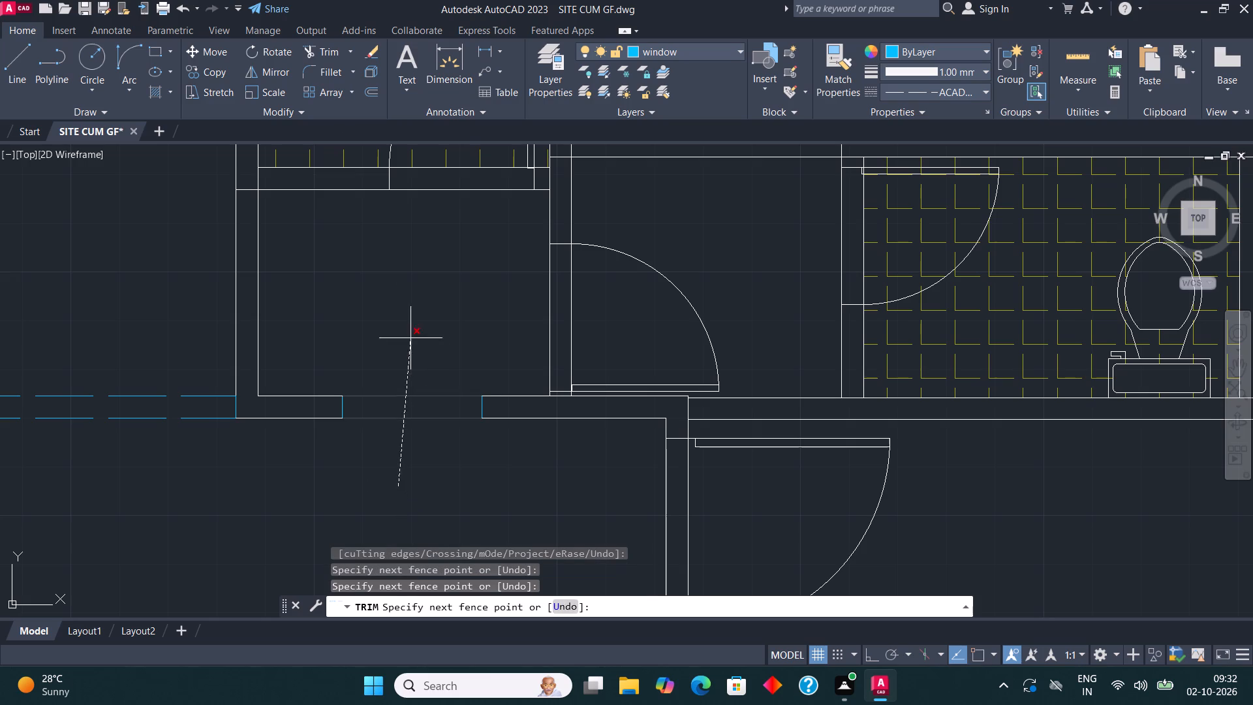
left_click(383, 281)
Draw a dashed rectangle filling the opening in the small lobby's south wall.
left_click(151, 55)
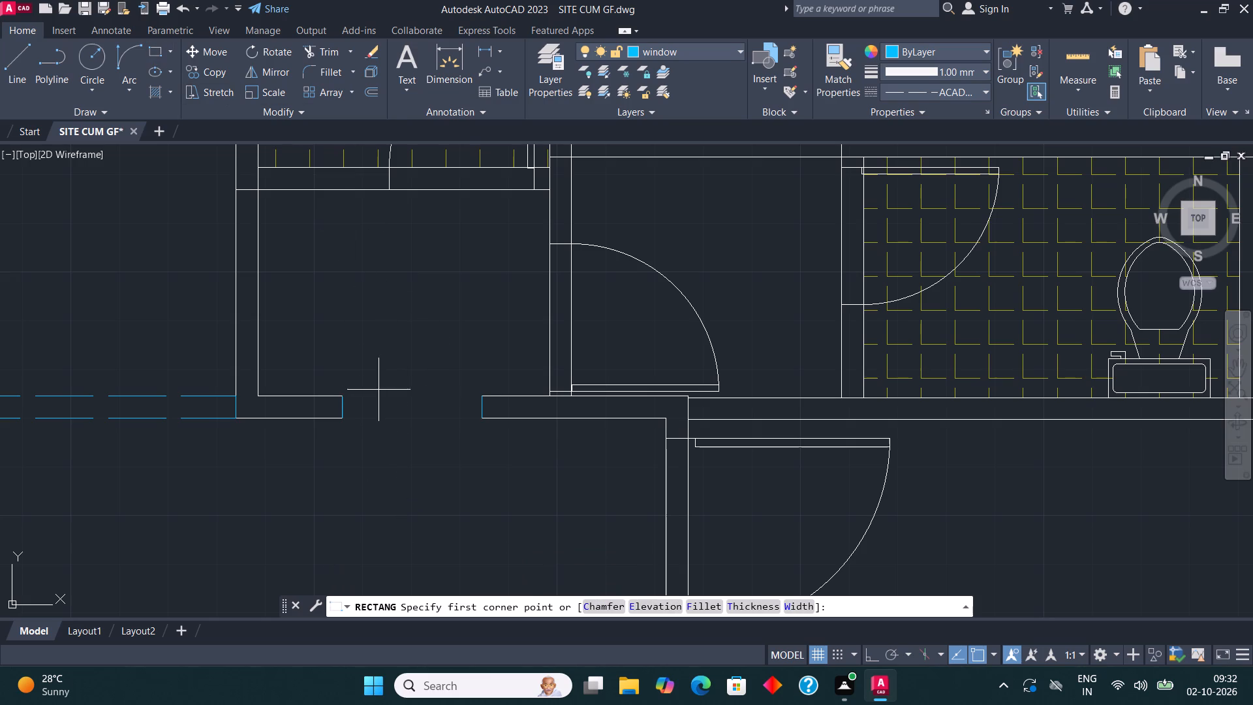
left_click(346, 392)
left_click(486, 419)
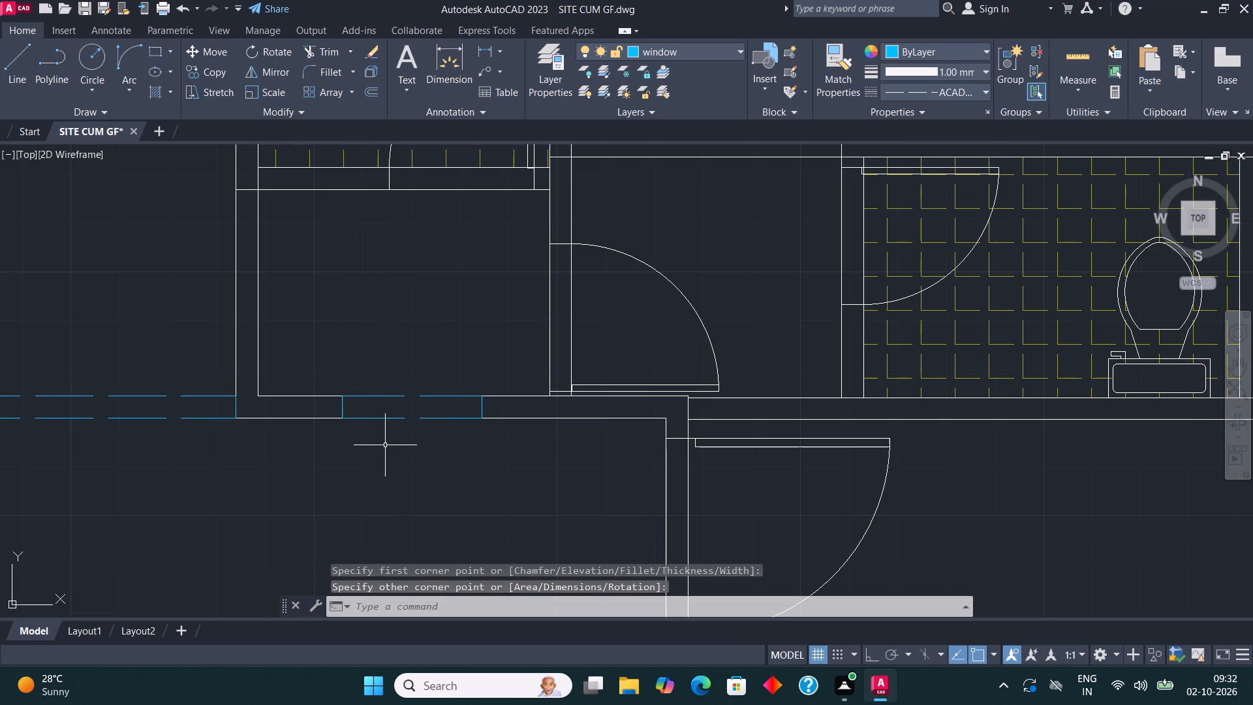
key("Escape")
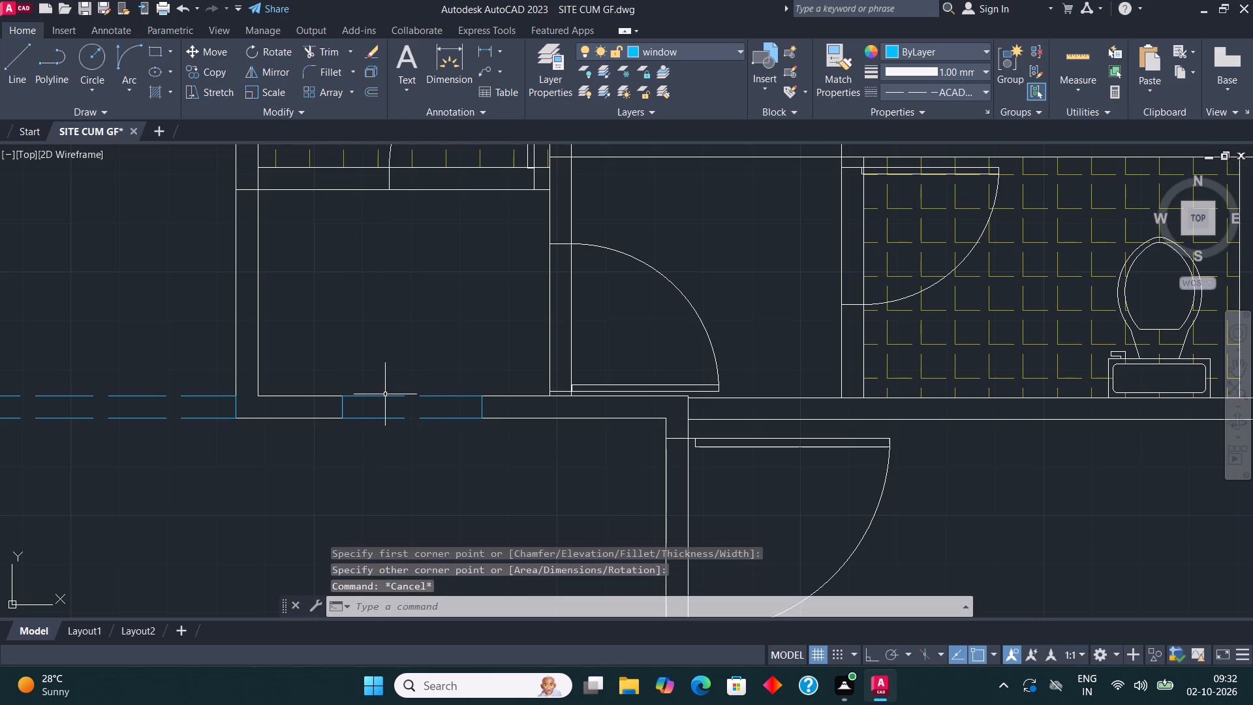
Trim both faces of the wall between the large east room and the passage west of the southeast toilet, opening the passage's full width.
middle_click_drag(587, 347, 490, 481)
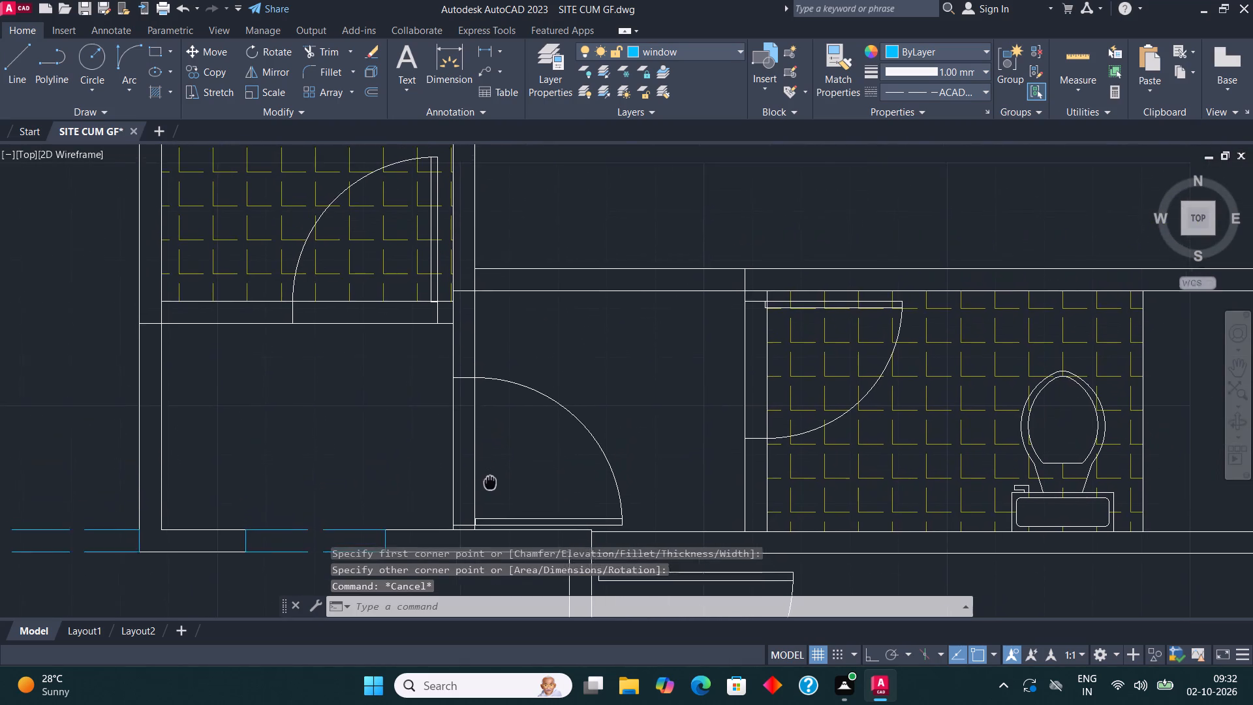
middle_click_drag(490, 481, 546, 522)
middle_click_drag(570, 437, 474, 518)
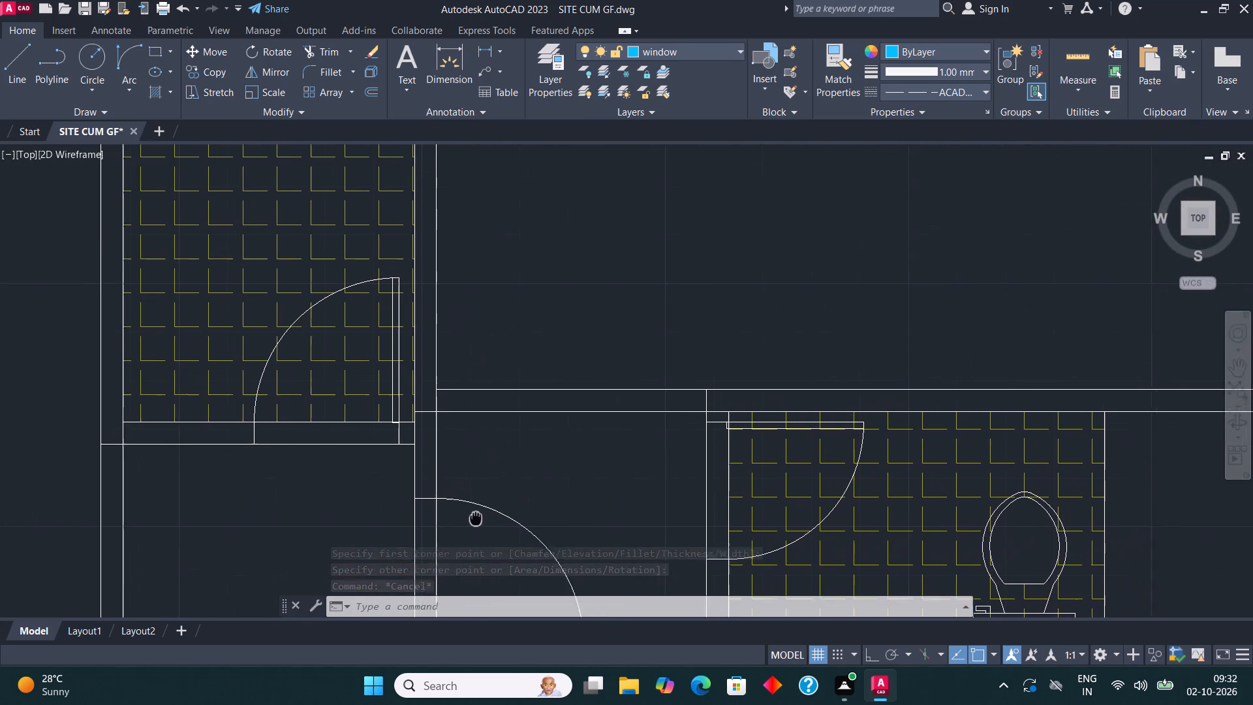
middle_click_drag(474, 518, 467, 526)
middle_click_drag(662, 382, 549, 405)
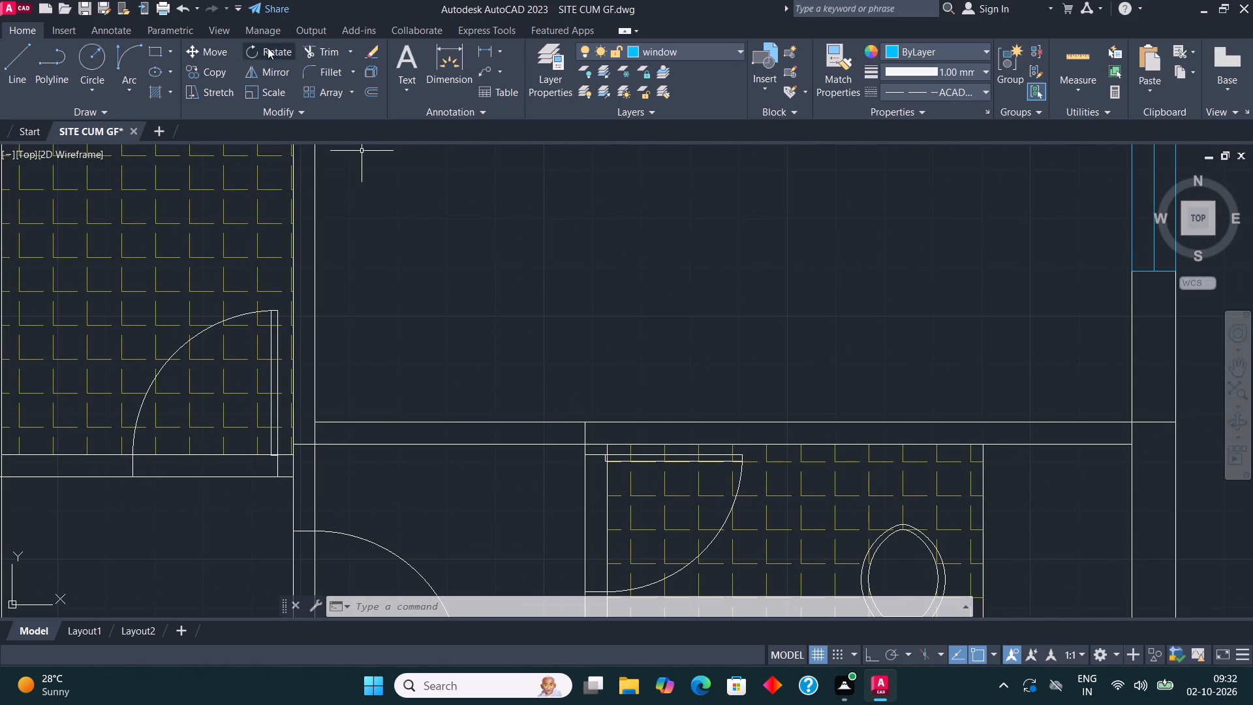
left_click(337, 50)
left_click(474, 384)
left_click(477, 478)
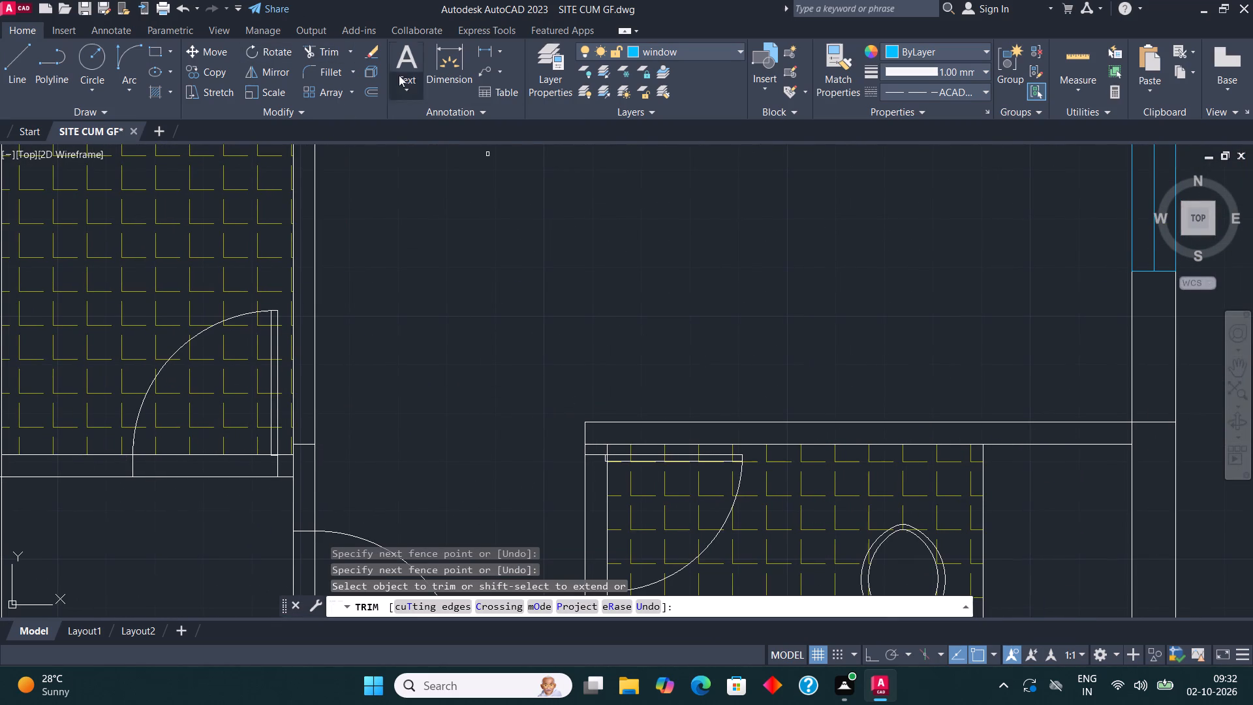
Draw a dashed rectangle filling the opening between the large east room and the passage west of the southeast toilet.
left_click(159, 50)
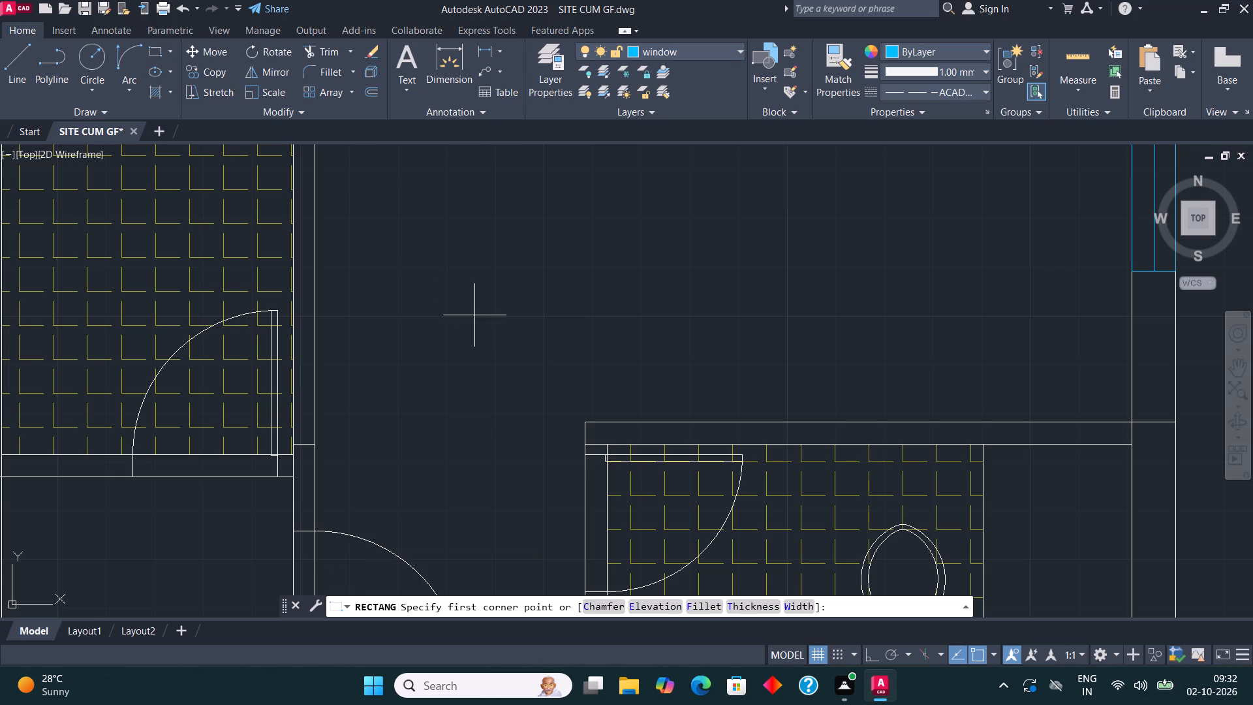
left_click(583, 420)
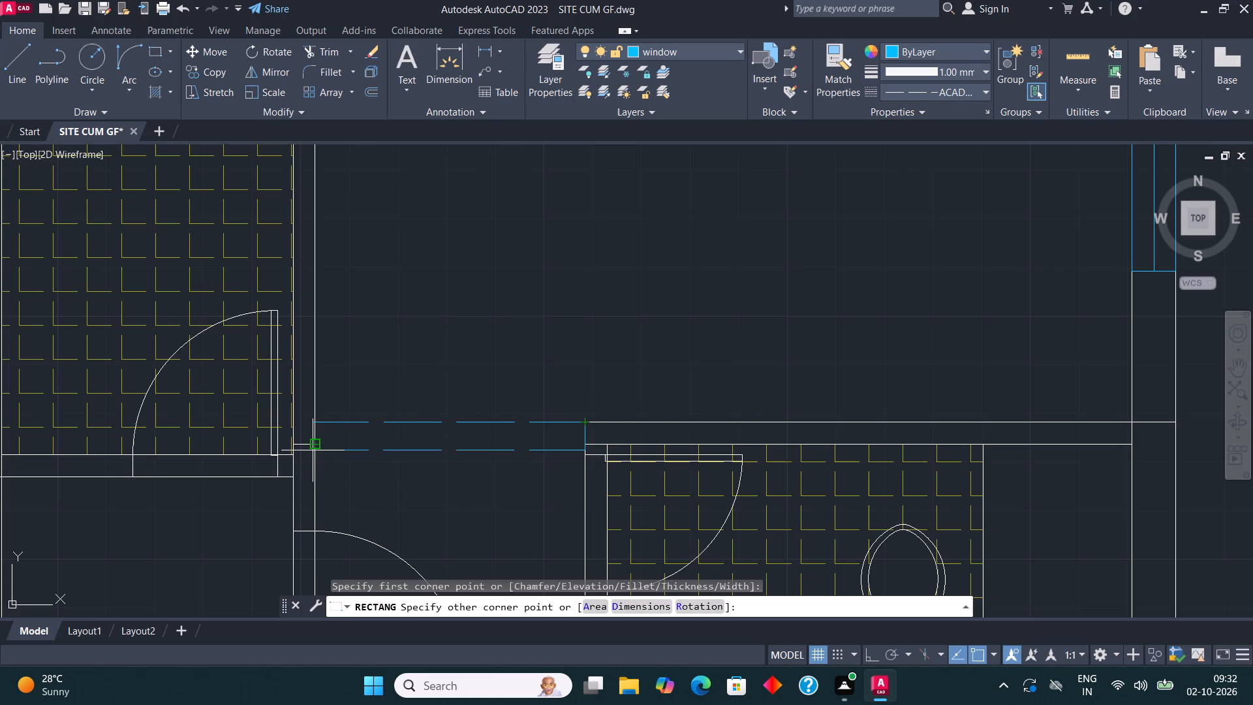
left_click(313, 446)
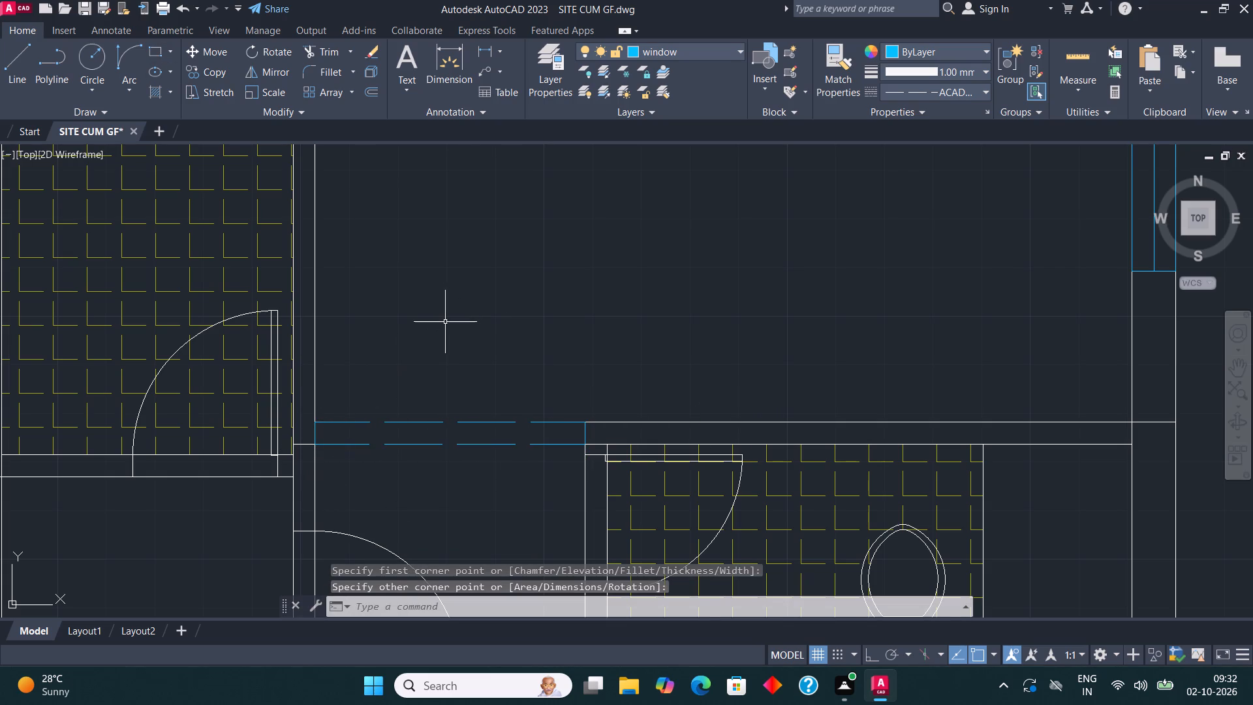
key("Escape")
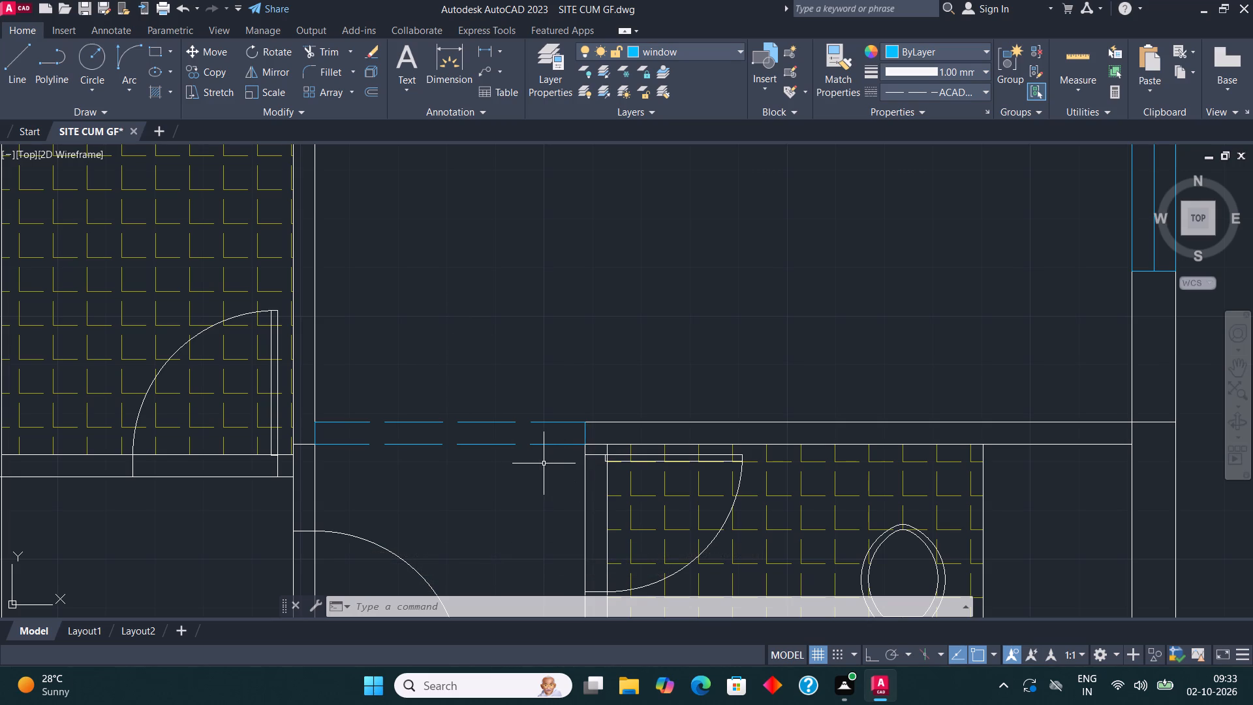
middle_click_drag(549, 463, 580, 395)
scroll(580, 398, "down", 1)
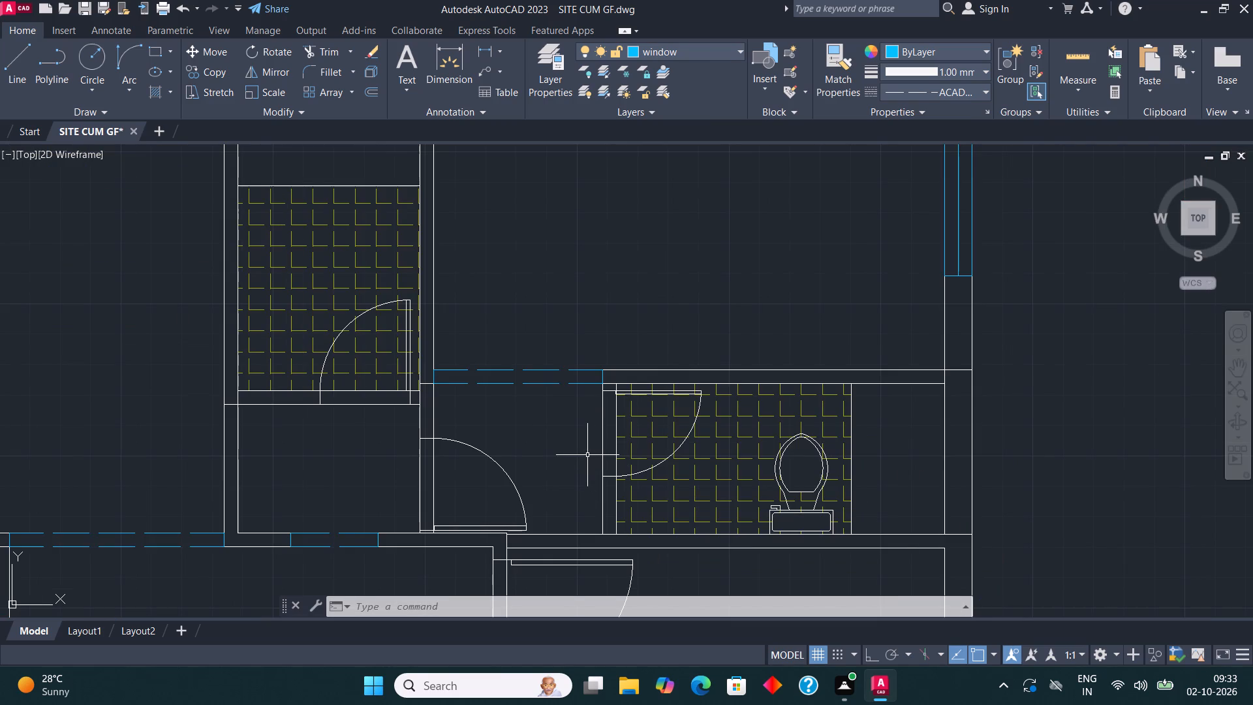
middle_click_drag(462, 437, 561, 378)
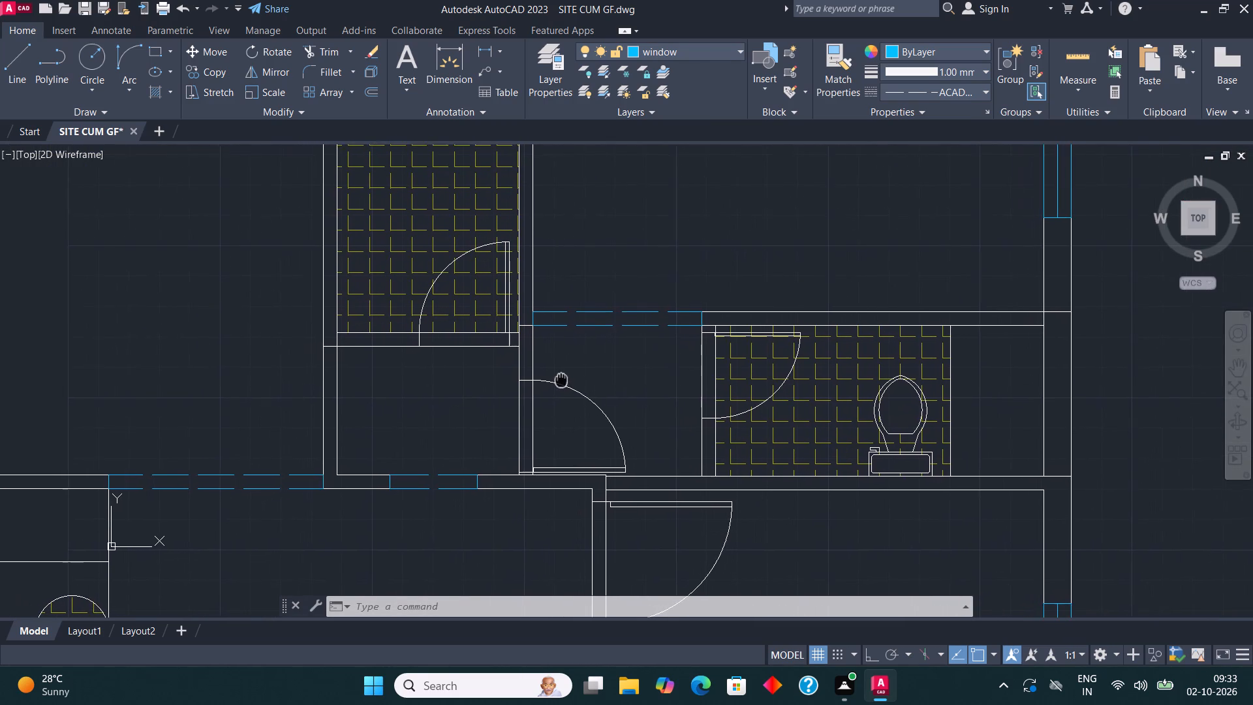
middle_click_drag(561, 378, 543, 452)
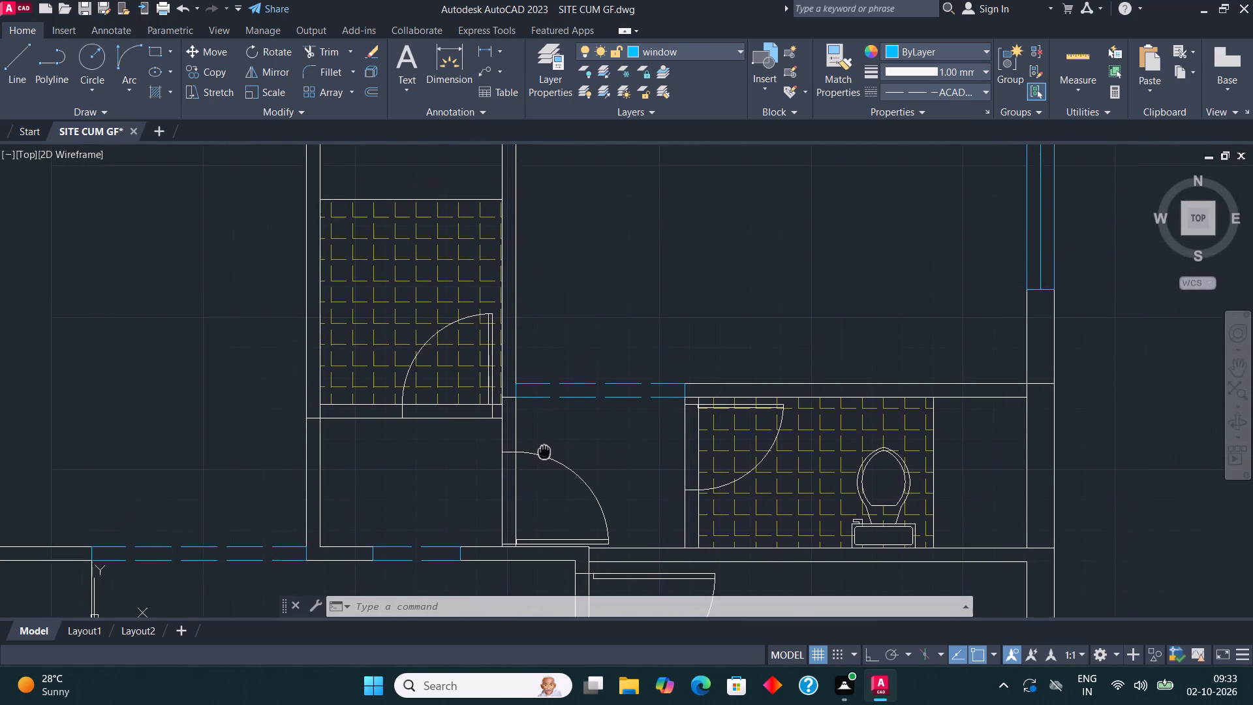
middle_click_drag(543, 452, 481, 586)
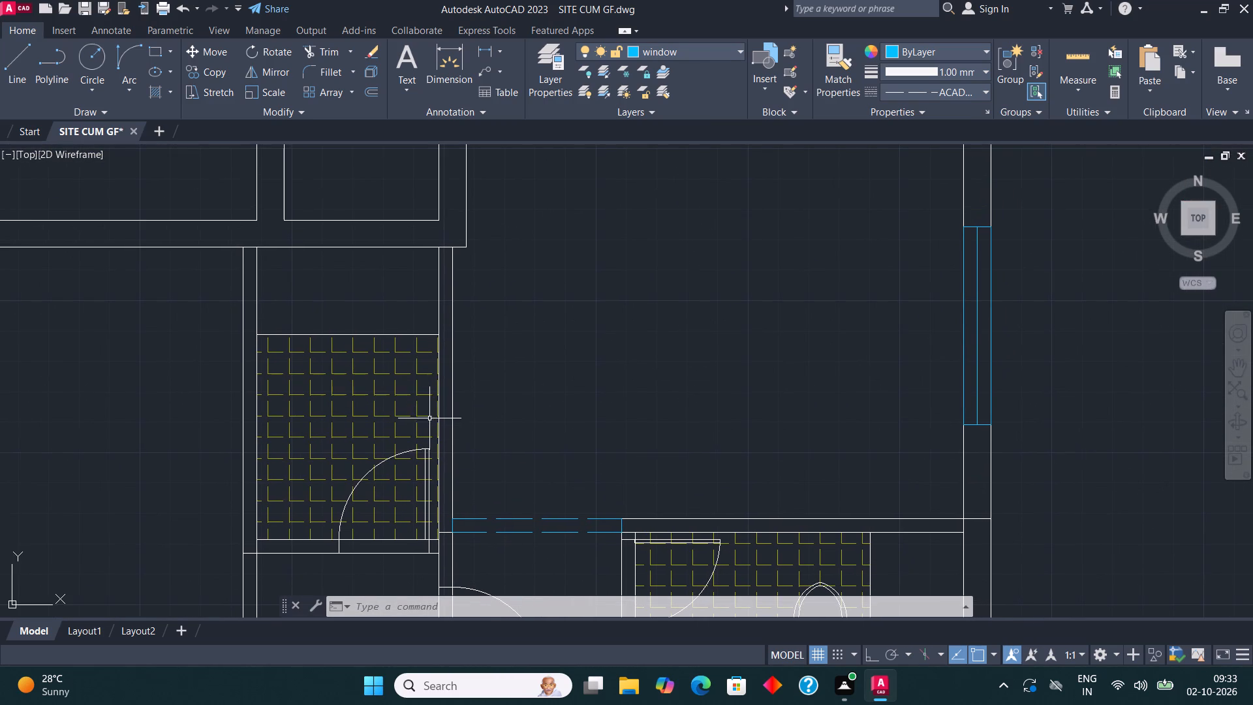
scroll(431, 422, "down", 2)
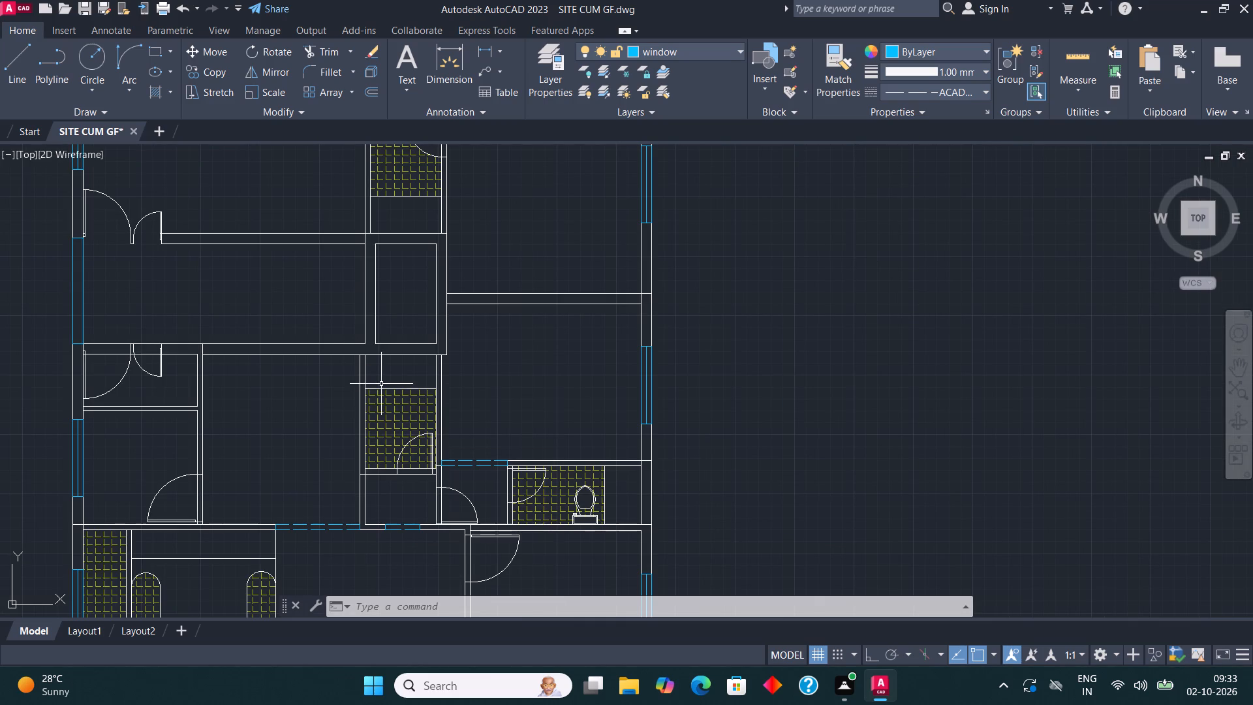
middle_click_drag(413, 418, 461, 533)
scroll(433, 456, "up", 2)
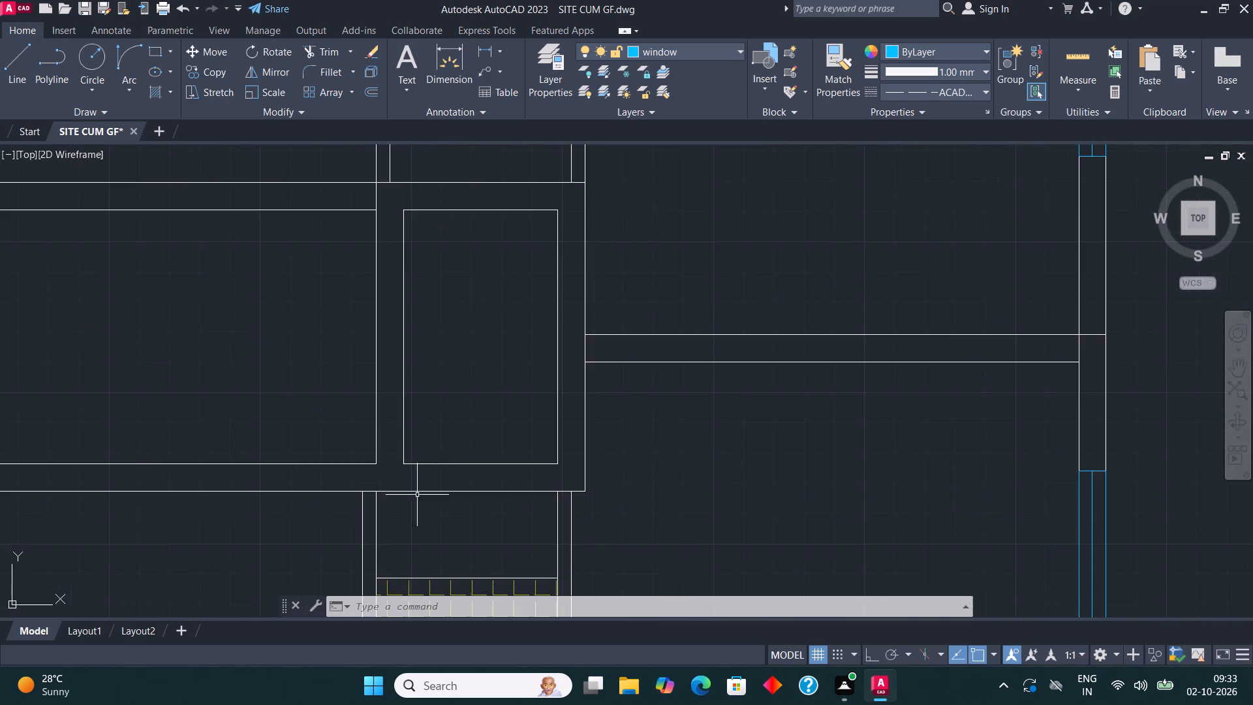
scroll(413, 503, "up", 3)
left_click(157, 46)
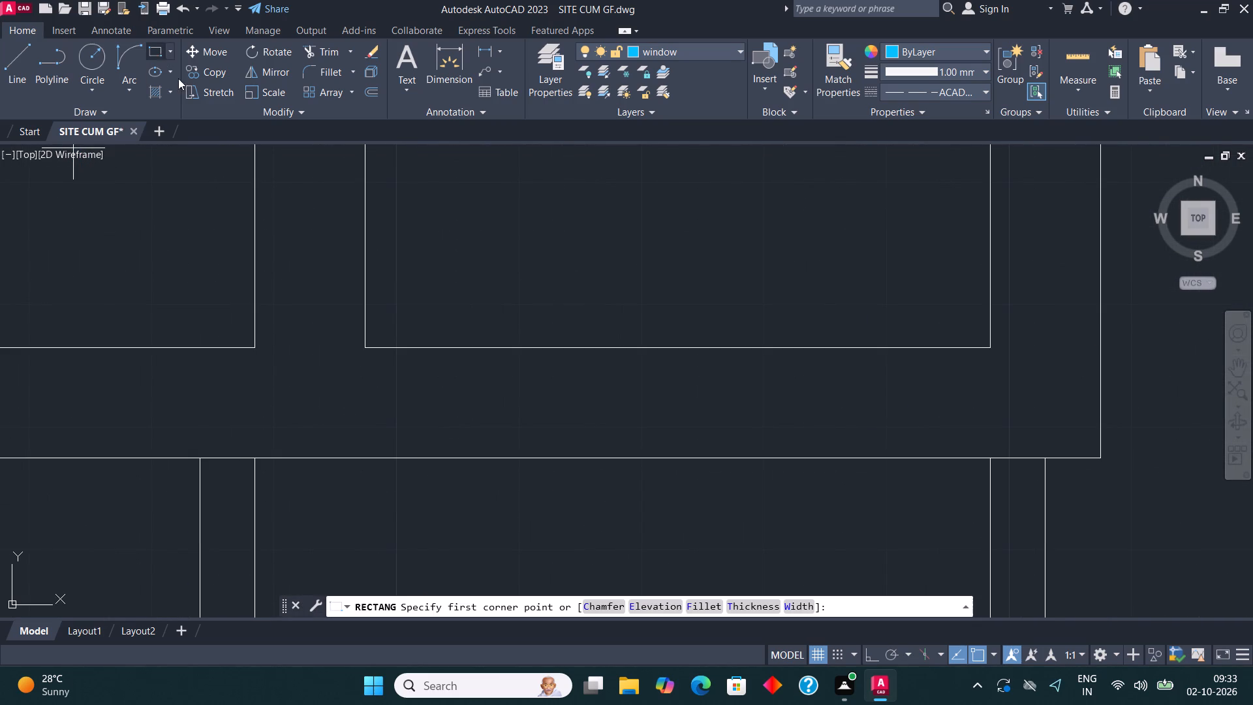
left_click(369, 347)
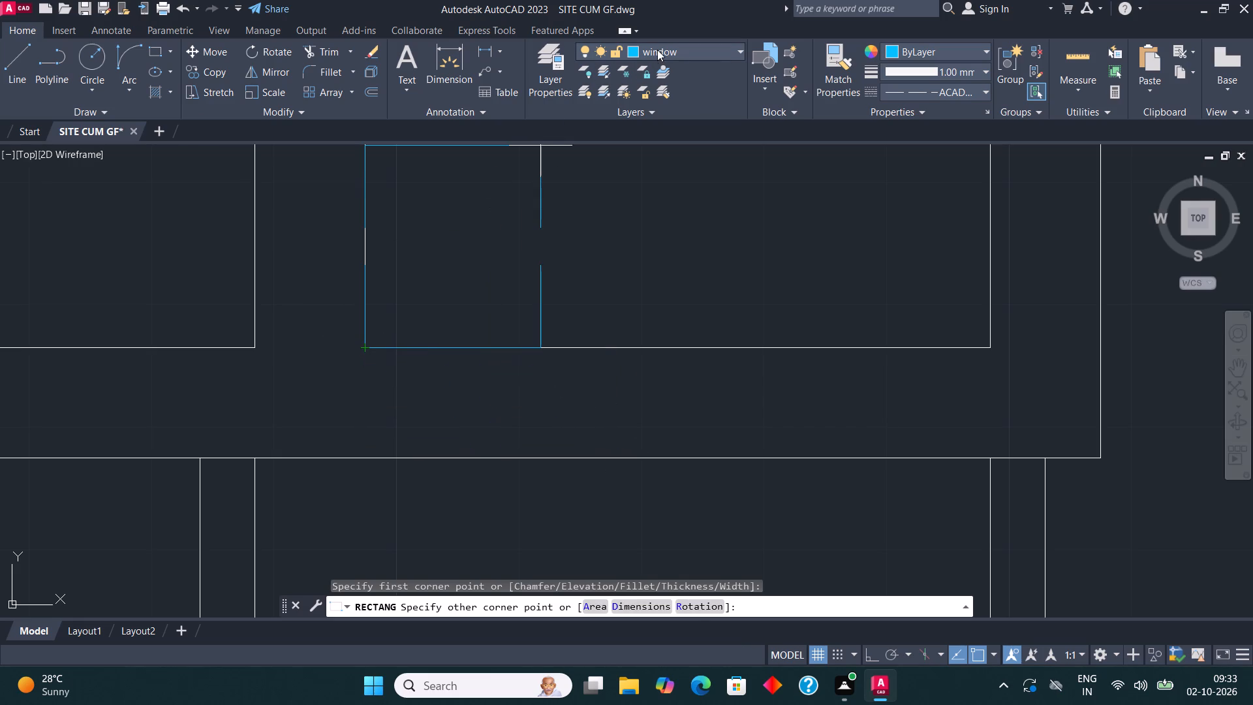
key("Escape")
Set ByLayer as the current linetype in the Linetype Manager.
type("lin")
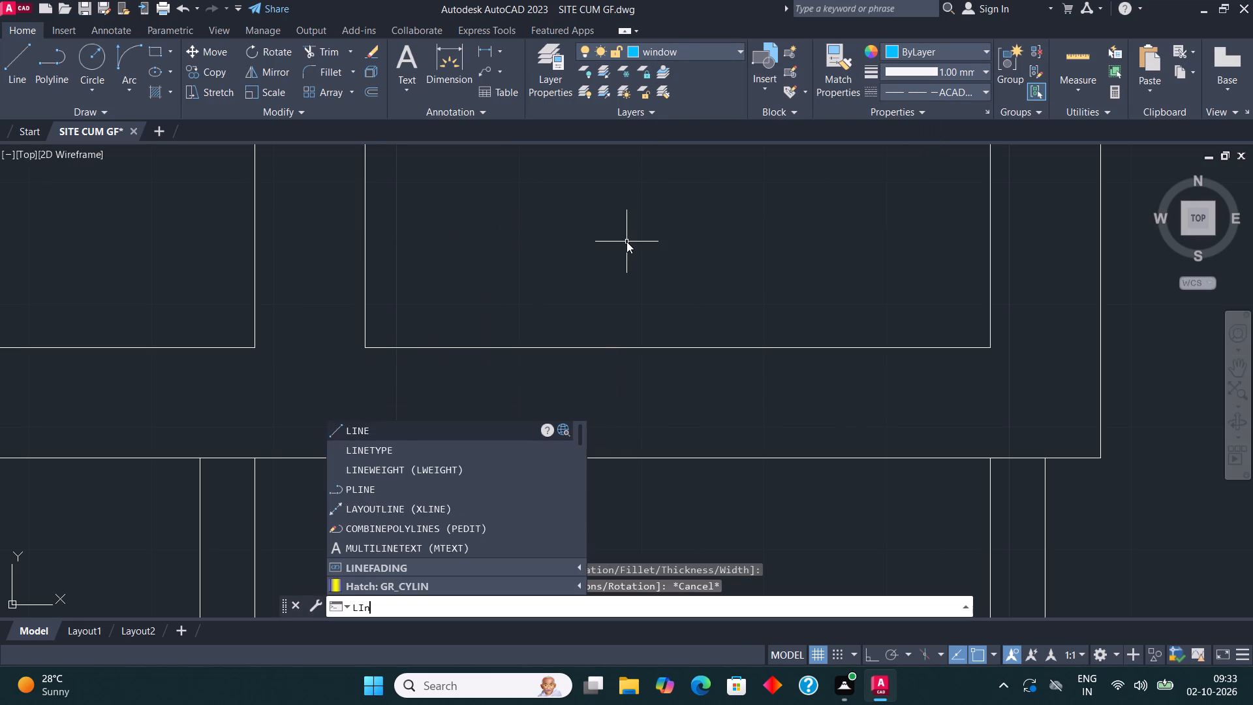
left_click(486, 448)
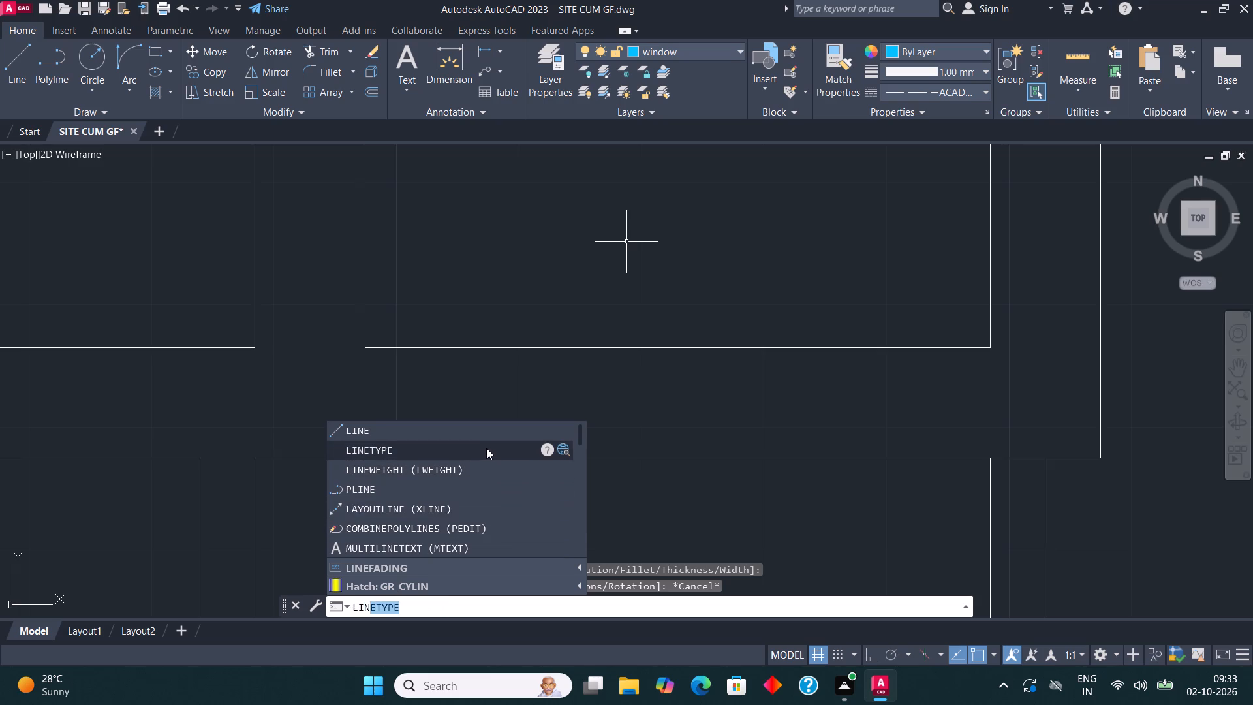
left_click(594, 281)
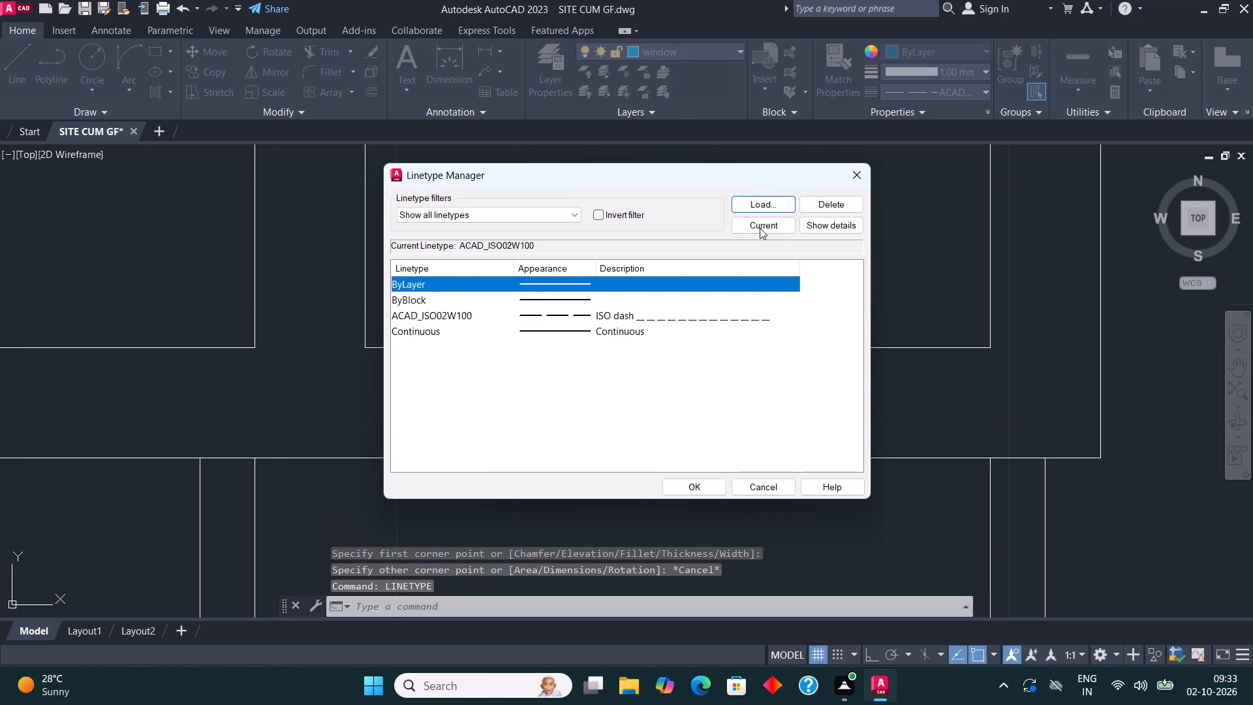
left_click(767, 225)
left_click(687, 481)
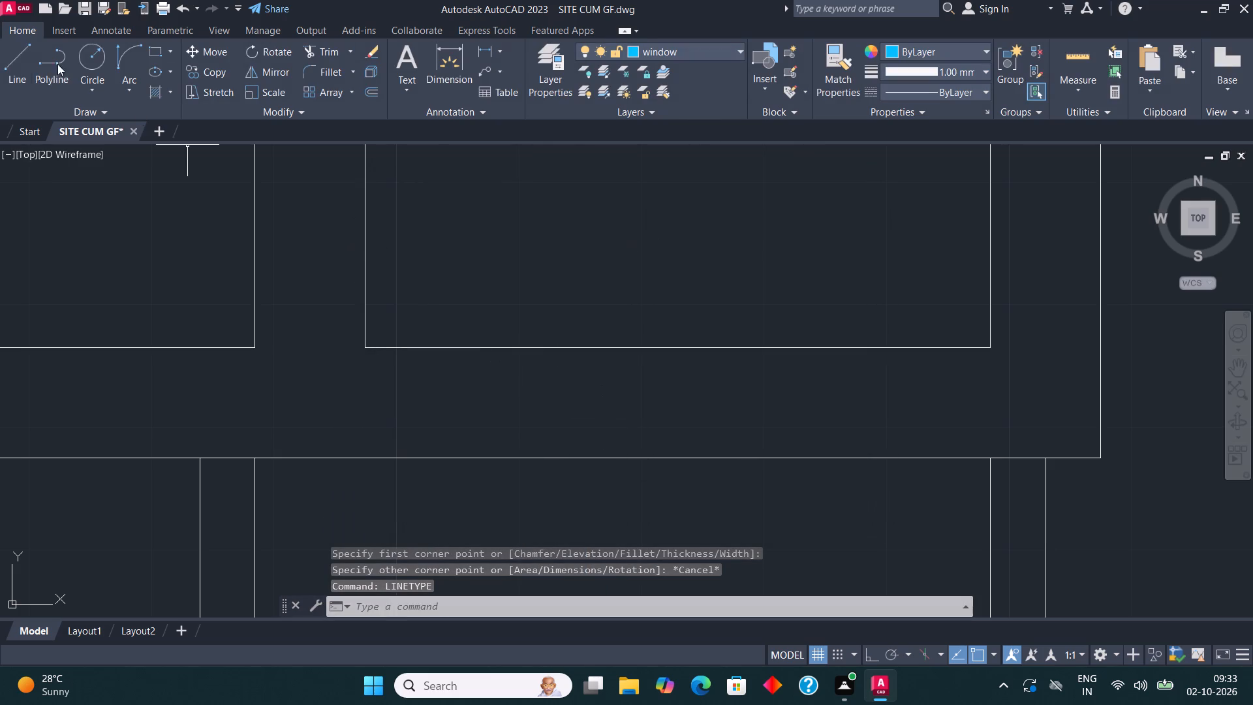
Draw a window rectangle with a lengthwise centre line in the south wall of the small central shaft, starting at its inner southwest corner.
left_click(159, 47)
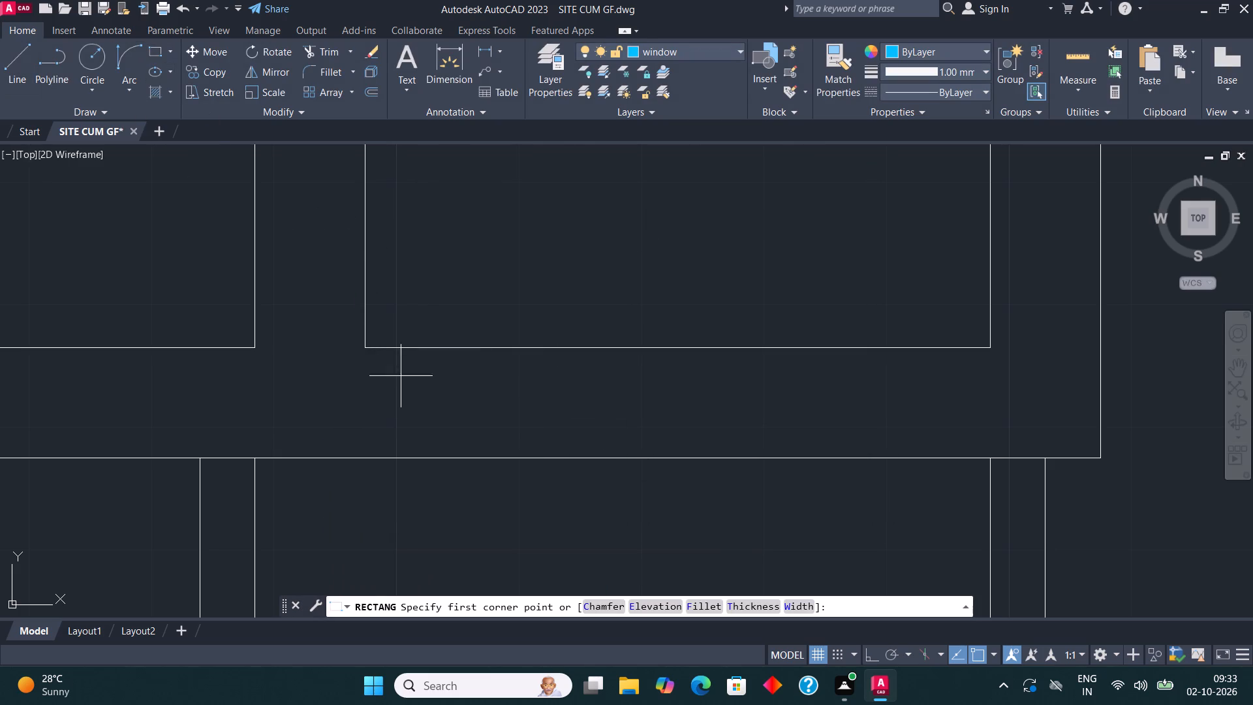
left_click(365, 349)
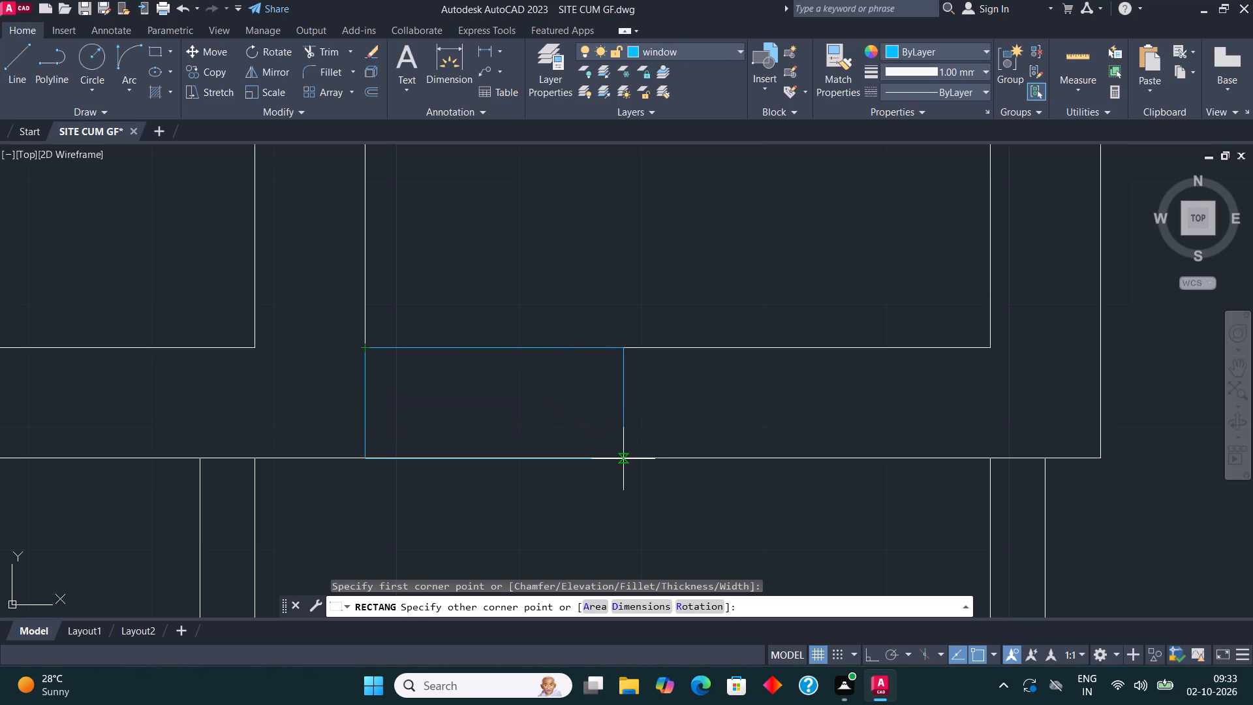
left_click(626, 460)
left_click(16, 55)
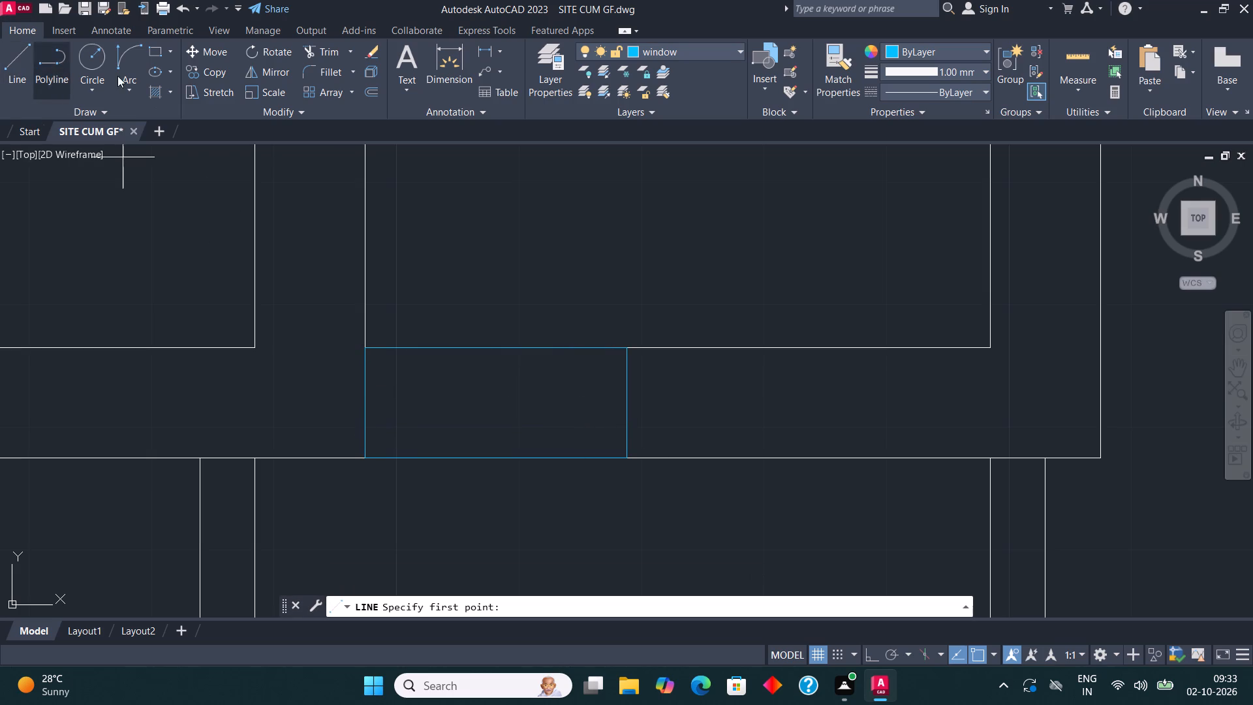
left_click(365, 401)
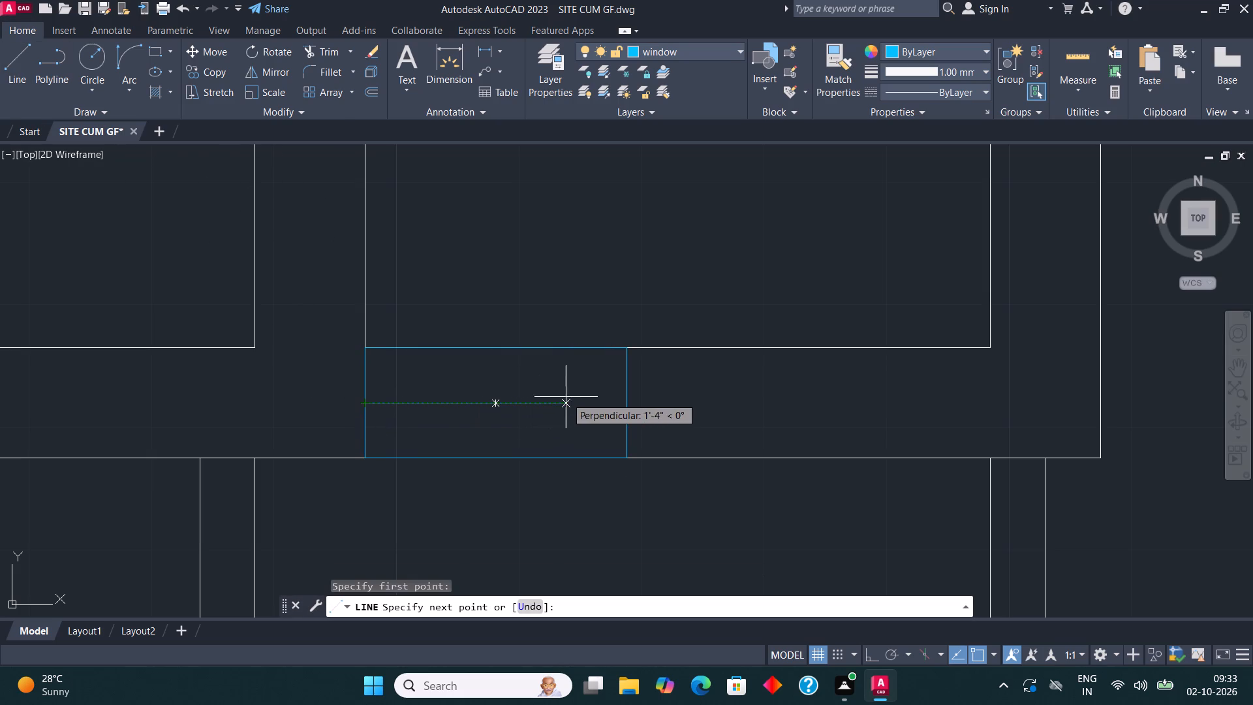
left_click(621, 404)
key("Escape")
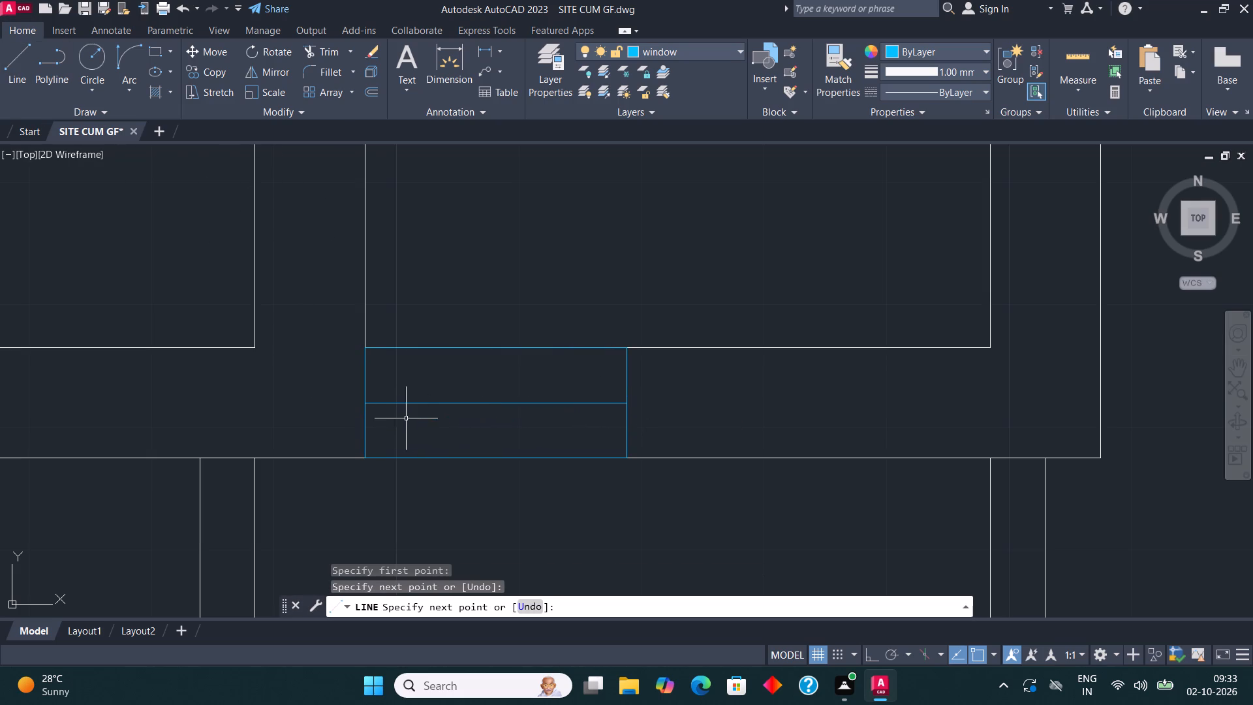
Copy the shaft's south window into its north wall, near the east end.
scroll(337, 399, "down", 3)
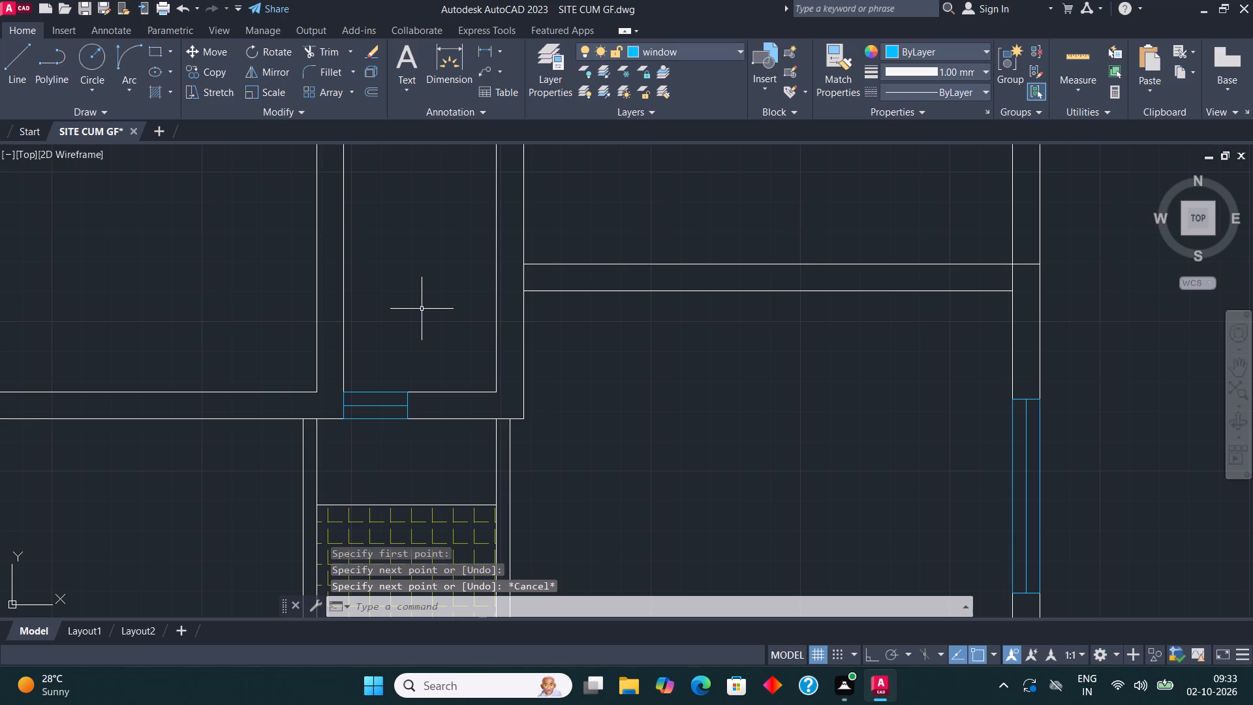
middle_click_drag(424, 308, 416, 400)
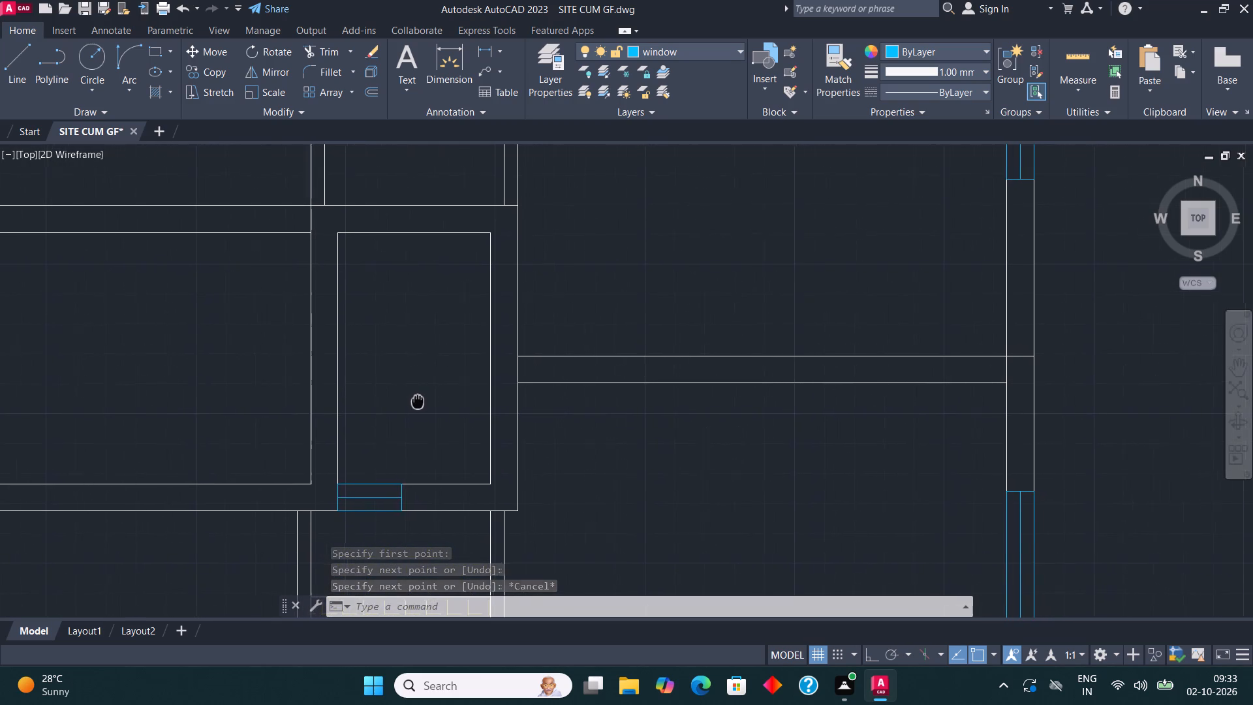
middle_click_drag(416, 400, 382, 477)
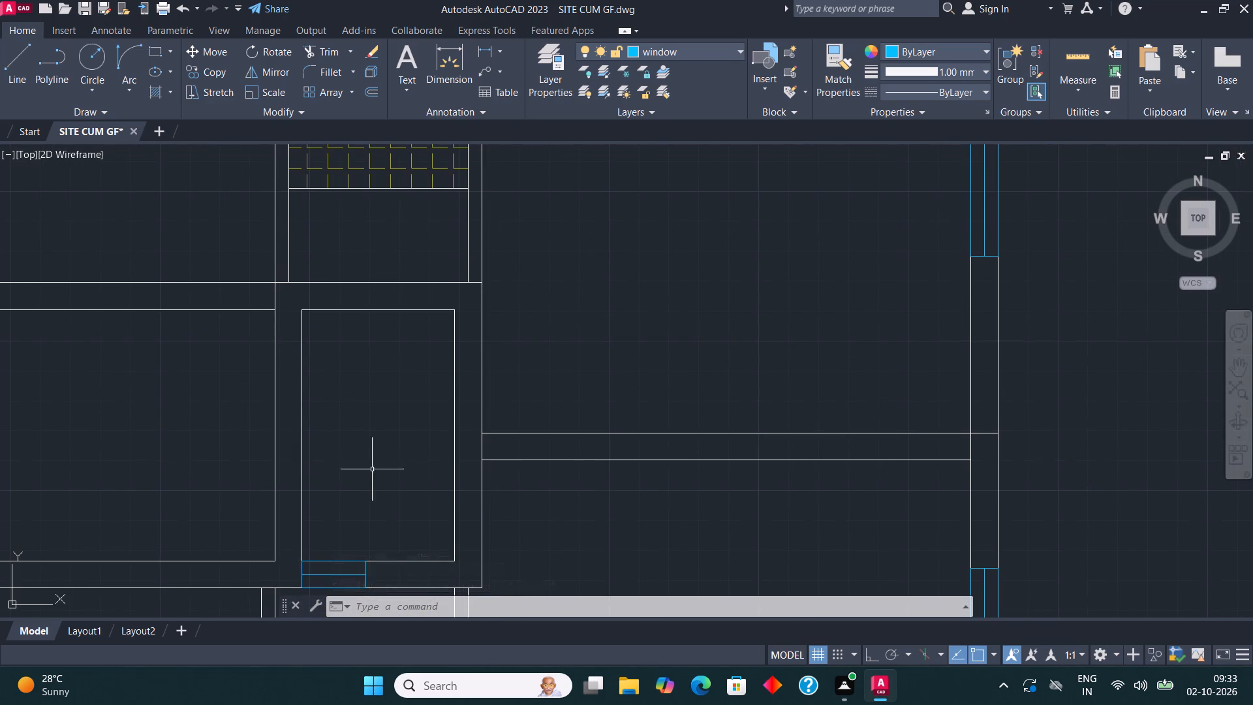
scroll(288, 589, "up", 2)
left_click(292, 591)
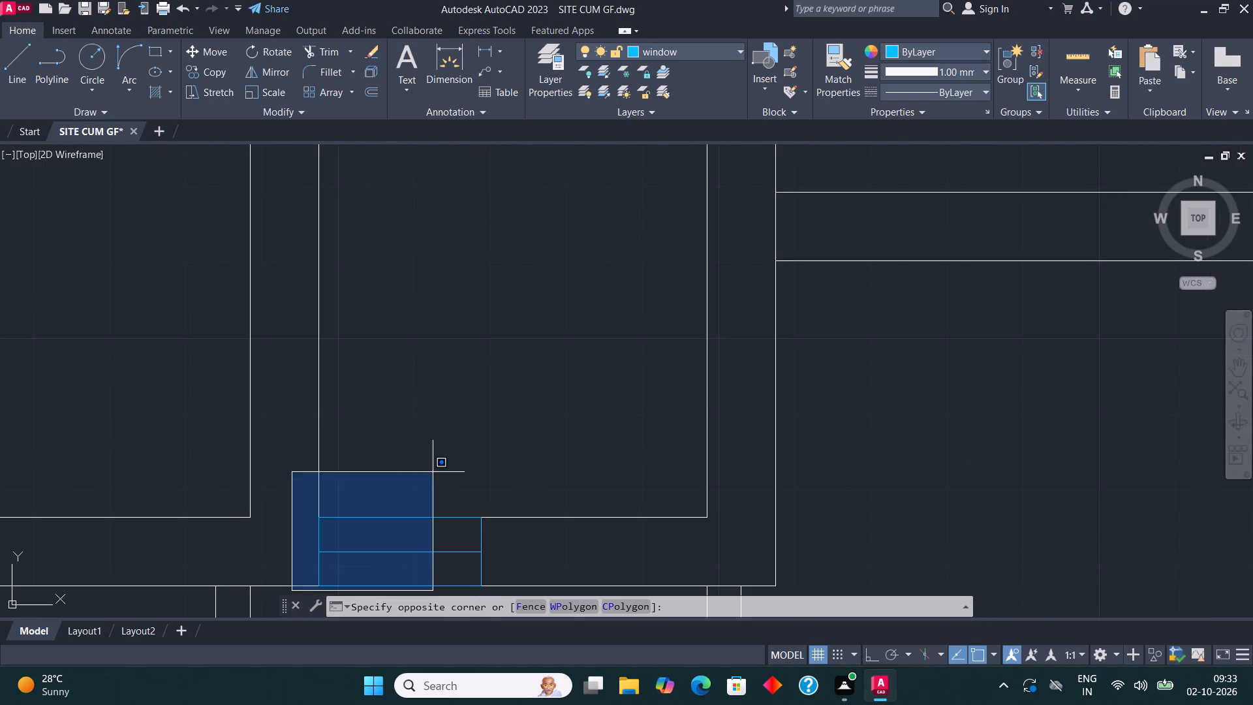
left_click(516, 456)
left_click(218, 76)
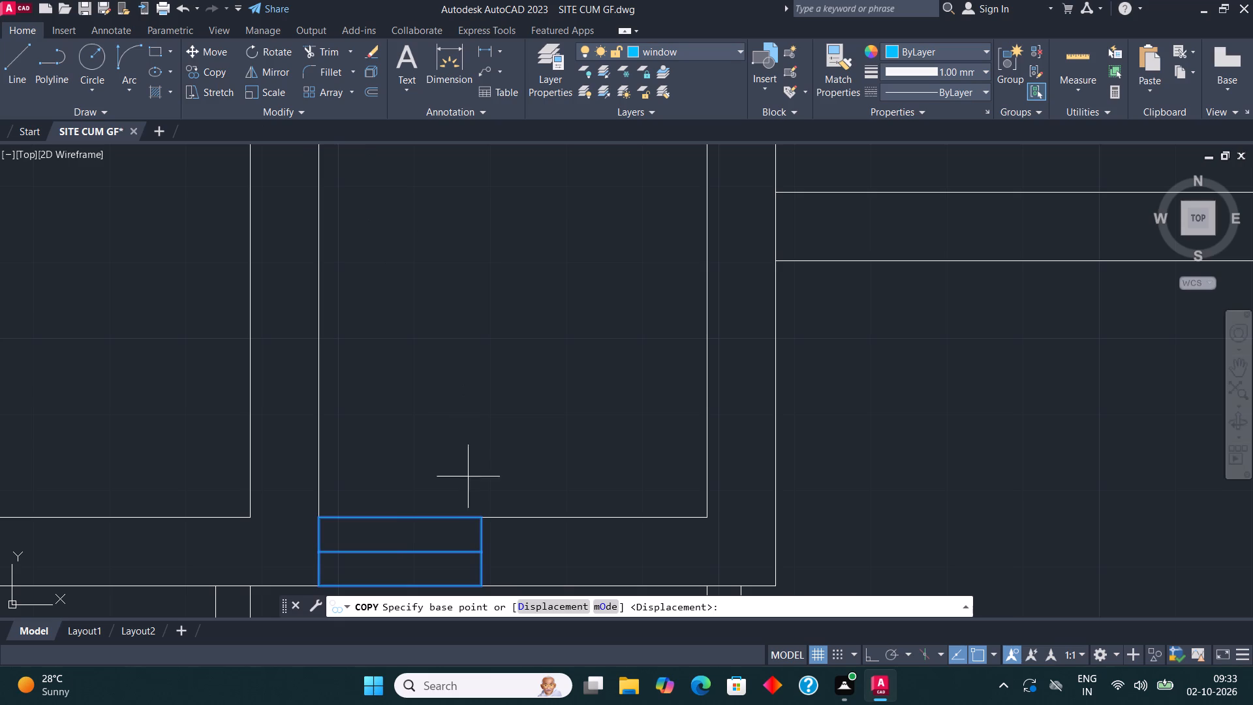
left_click(483, 520)
scroll(559, 325, "down", 2)
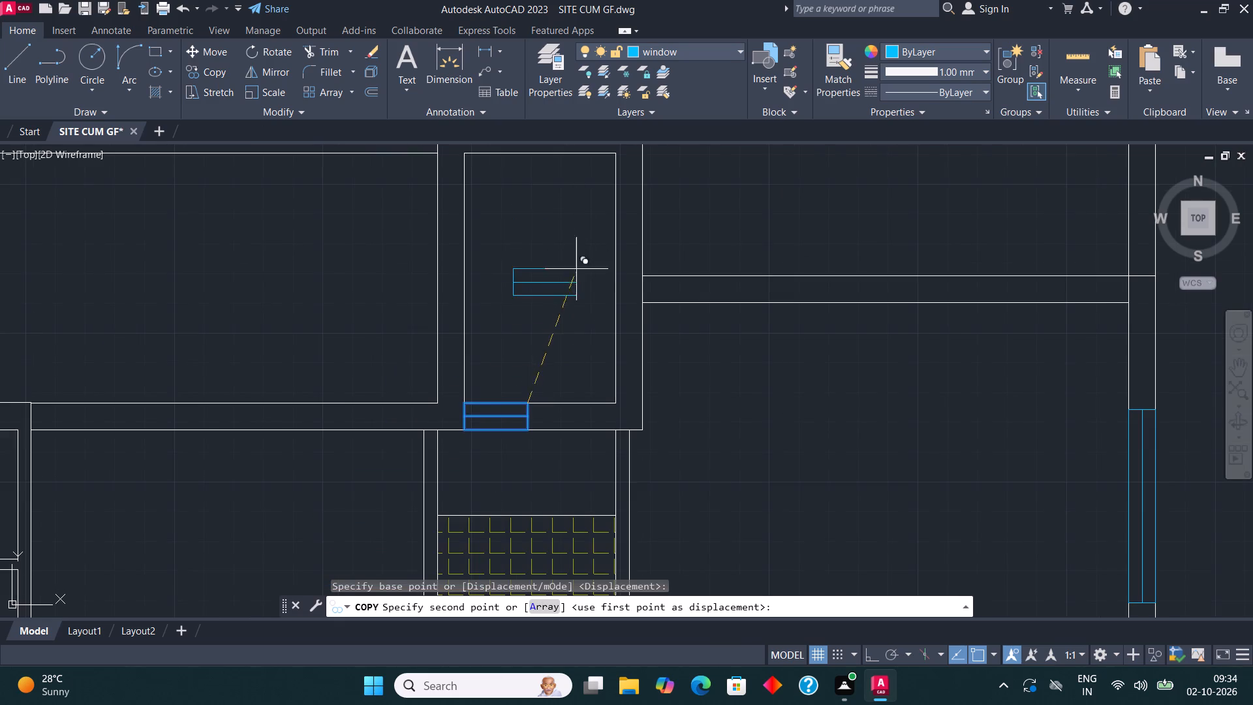
middle_click_drag(574, 315, 550, 479)
scroll(576, 274, "up", 2)
left_click(600, 316)
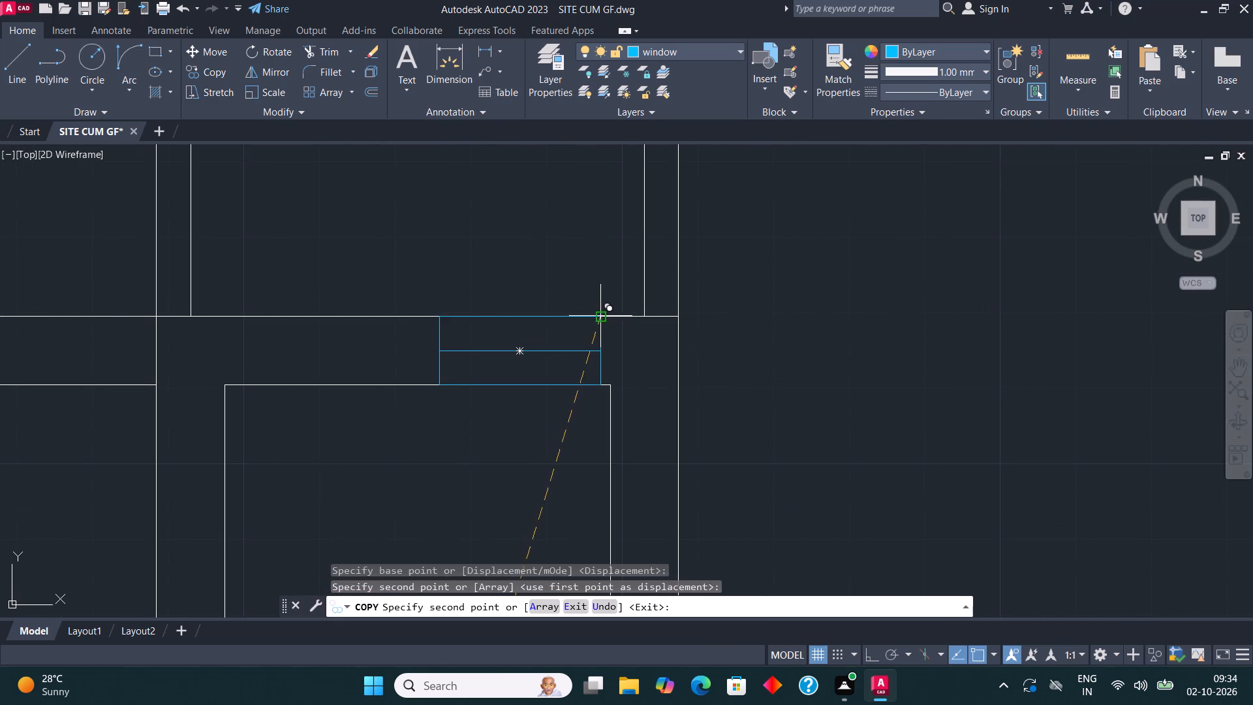
key("Escape")
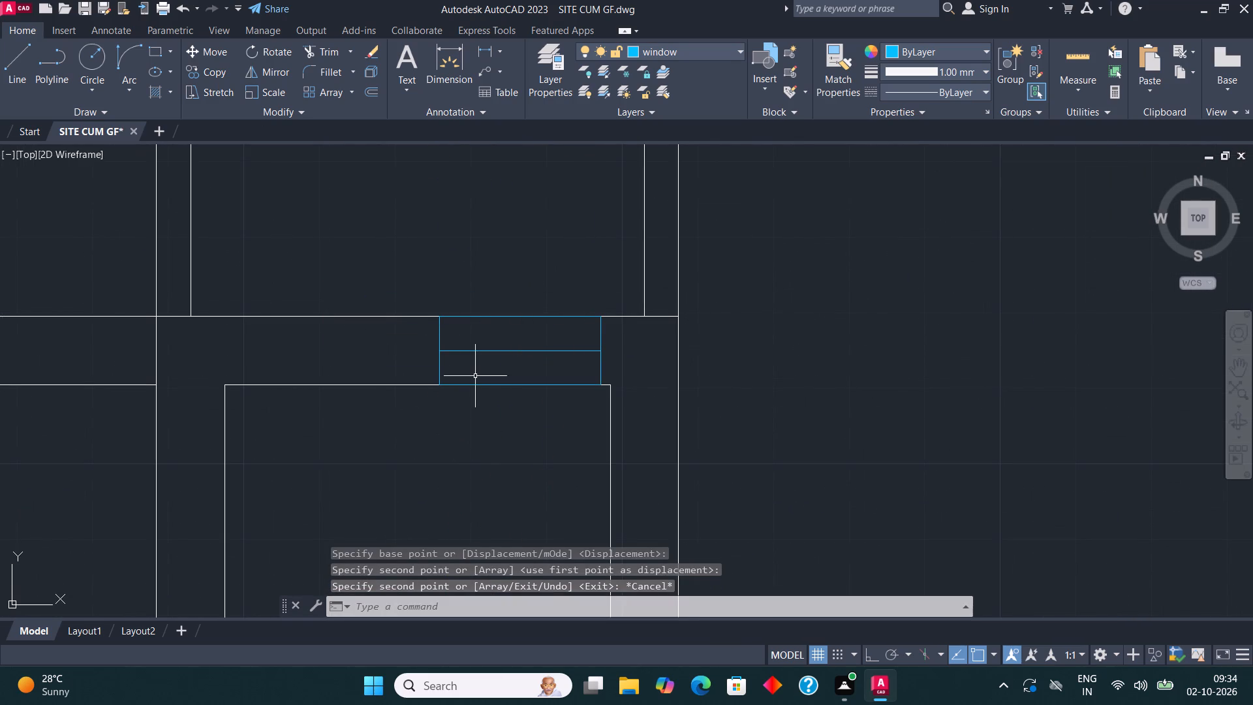
Select all similar door blocks in the plan and move them to the window layer.
scroll(475, 376, "down", 4)
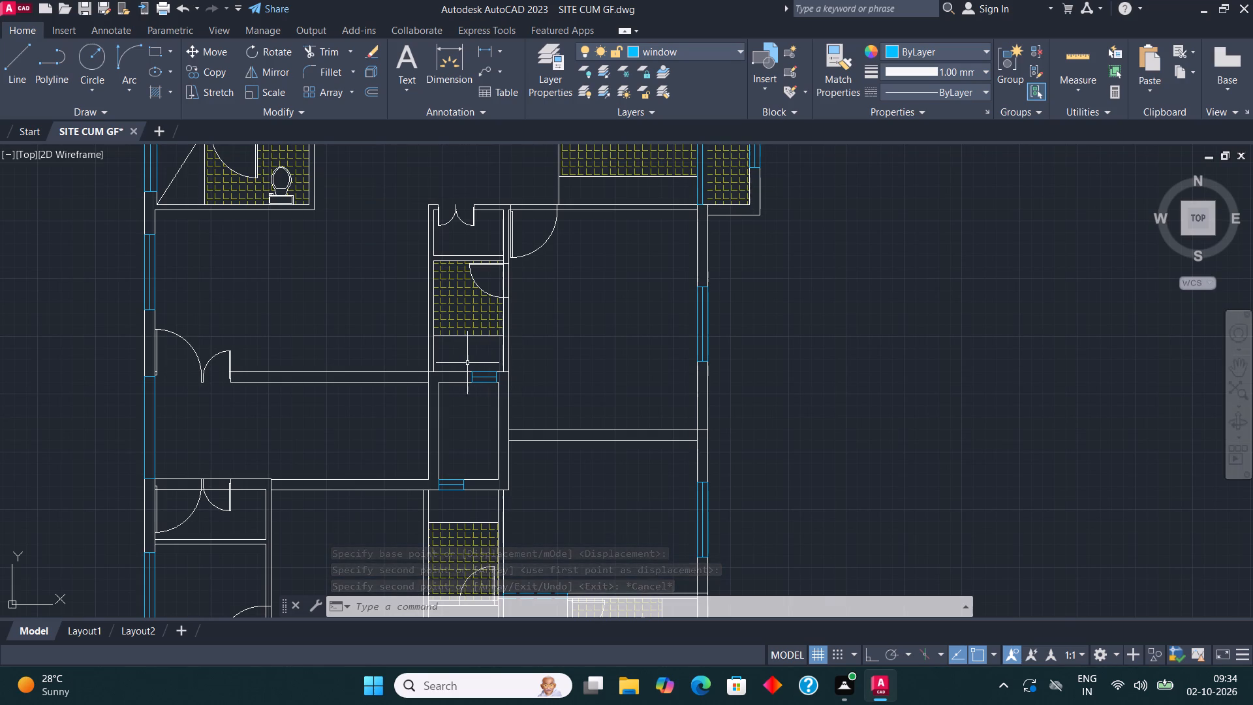
middle_click_drag(469, 380, 489, 505)
left_click(214, 479)
right_click(214, 478)
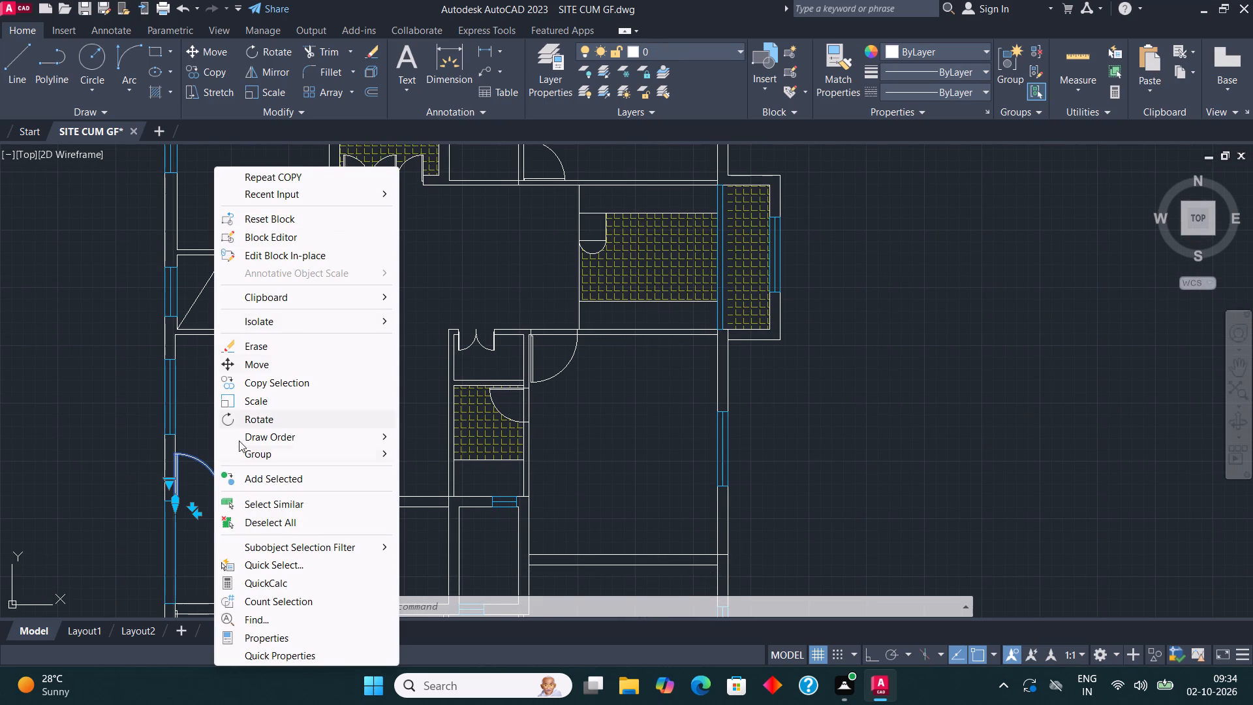
left_click(285, 505)
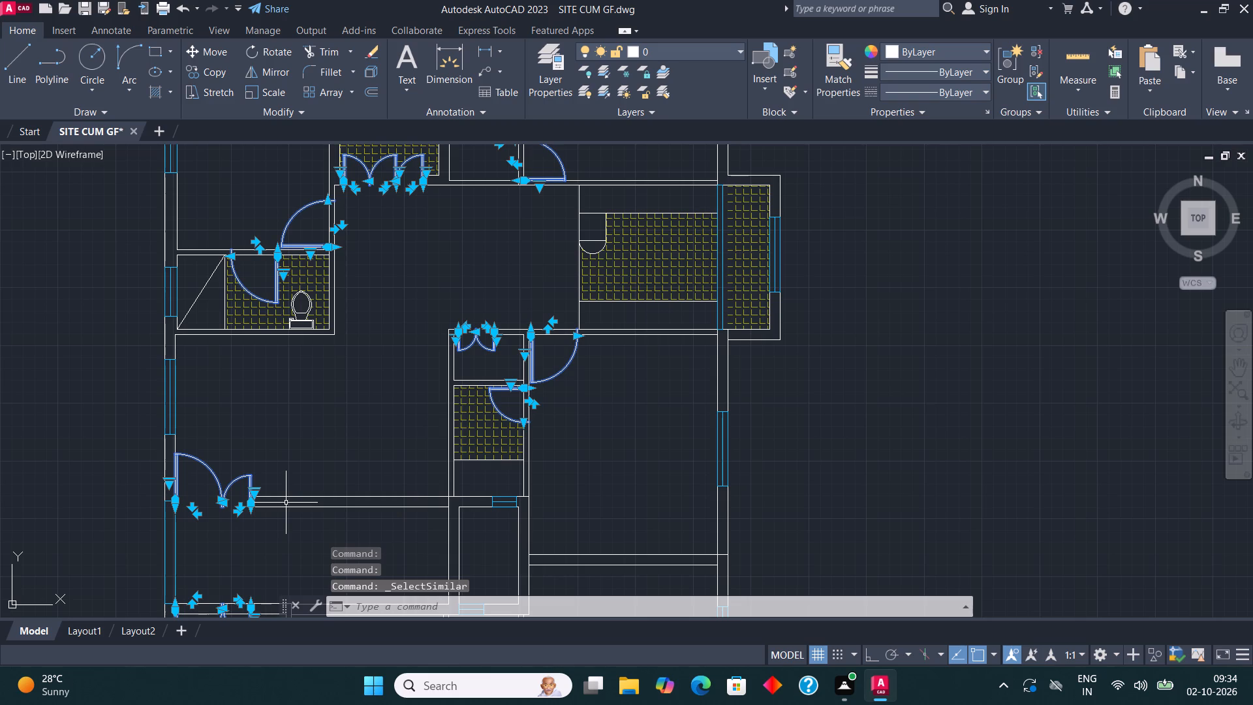
left_click(670, 53)
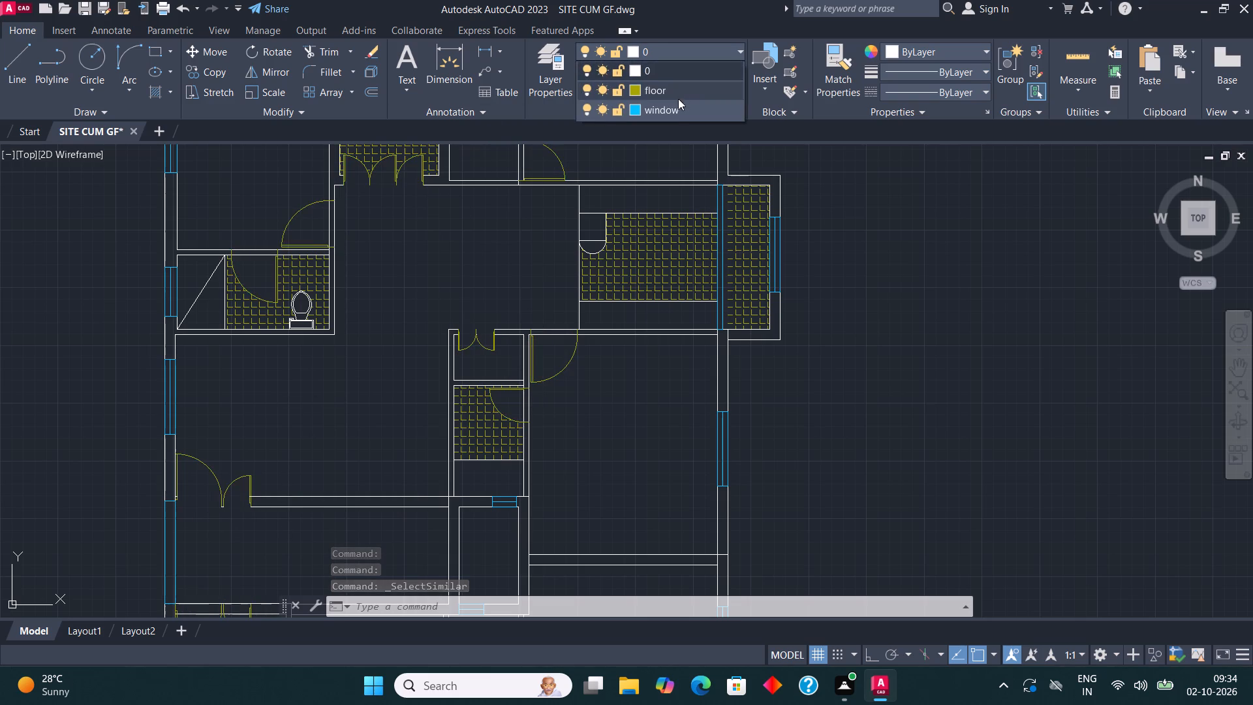
left_click(678, 115)
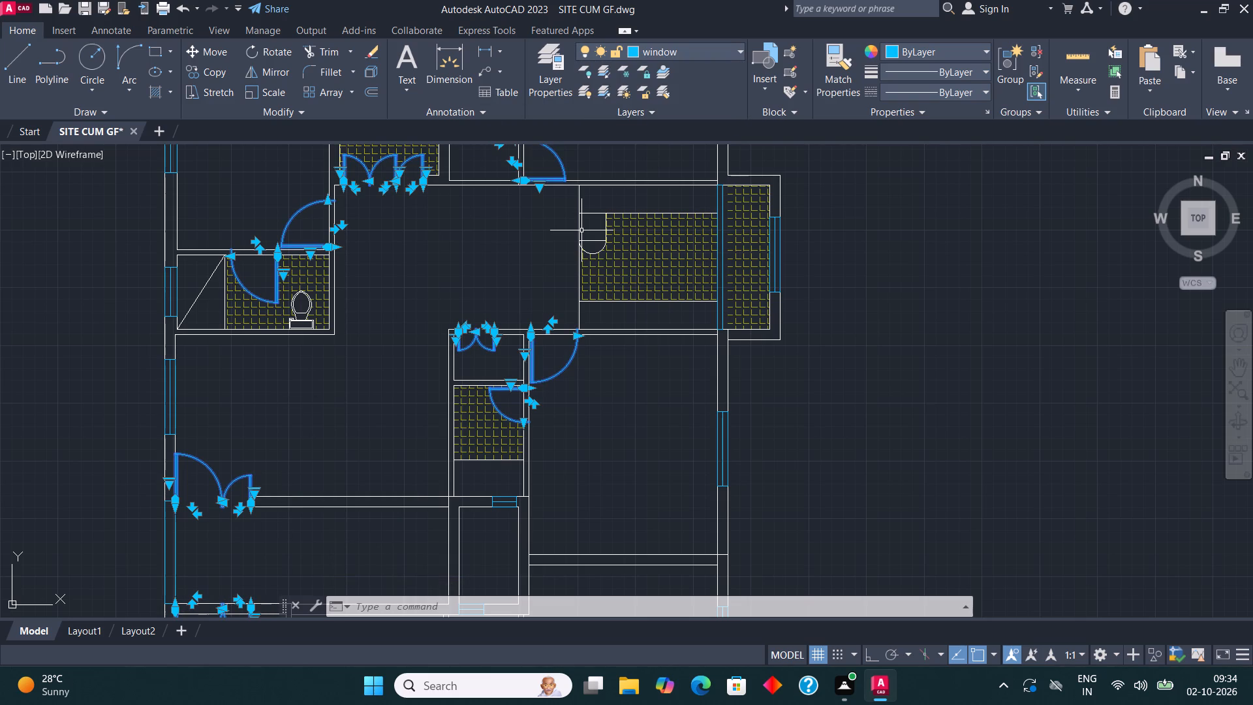
key("Escape")
key("space")
left_click(769, 373)
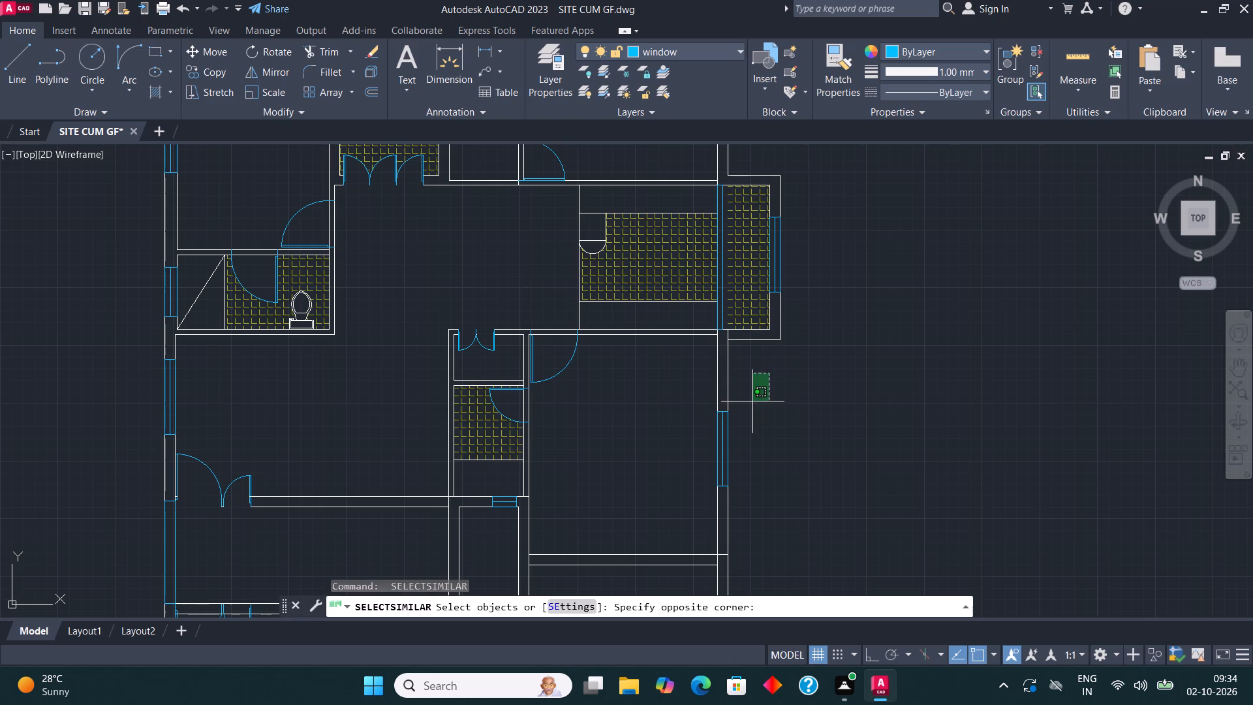
Draw a lengthwise centre line across the window in the northwest room's north wall, beside the hatched balcony, from jamb to jamb.
key("Escape")
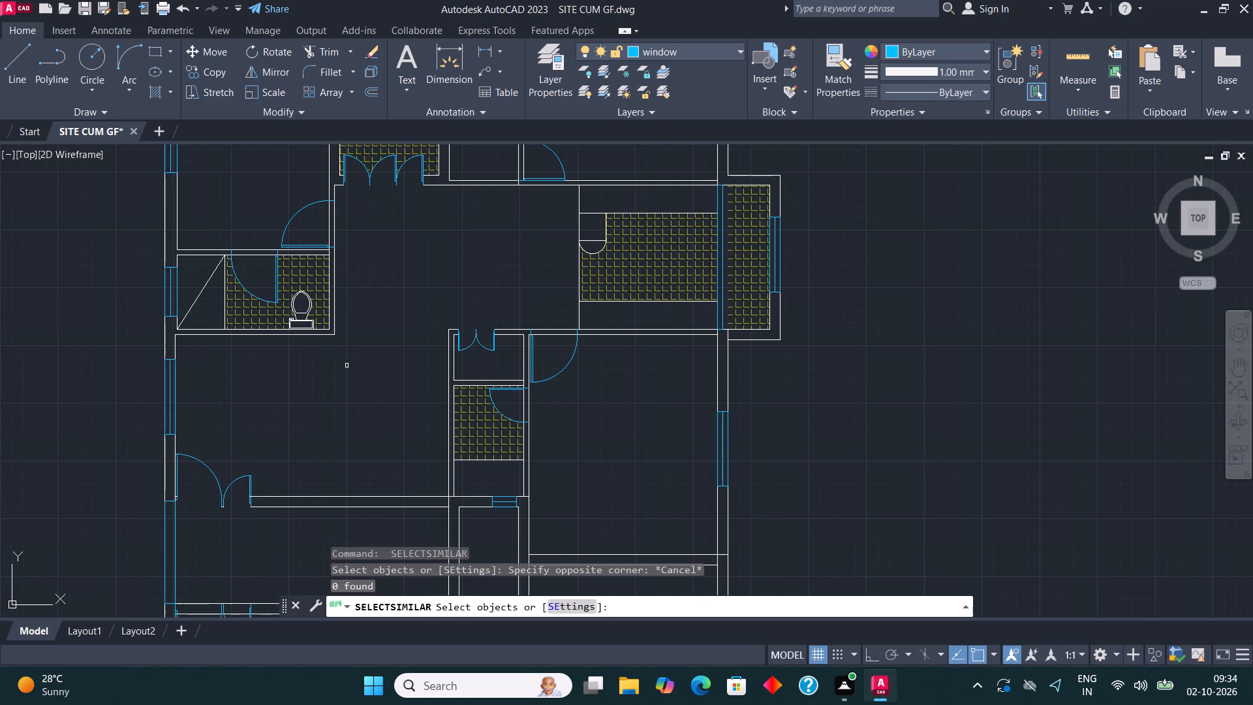
scroll(353, 382, "down", 2)
middle_click_drag(429, 324, 441, 417)
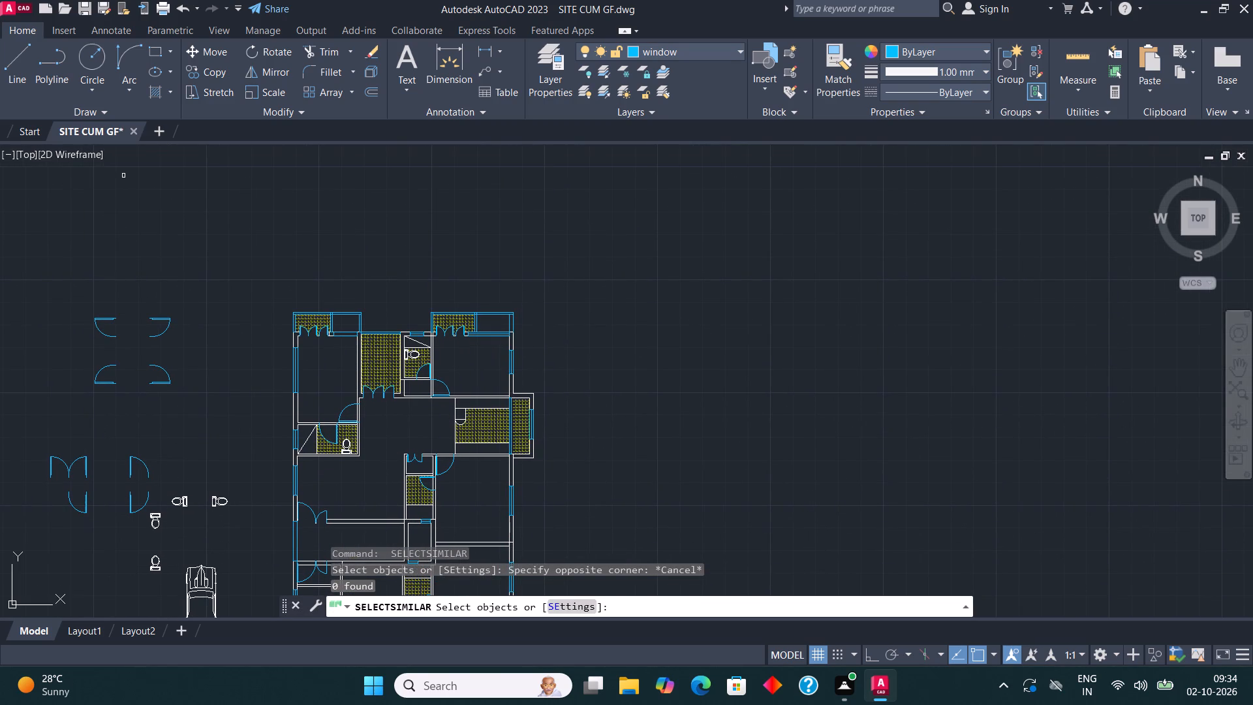
middle_click_drag(123, 177, 124, 229)
scroll(280, 374, "up", 3)
middle_click_drag(489, 396, 387, 403)
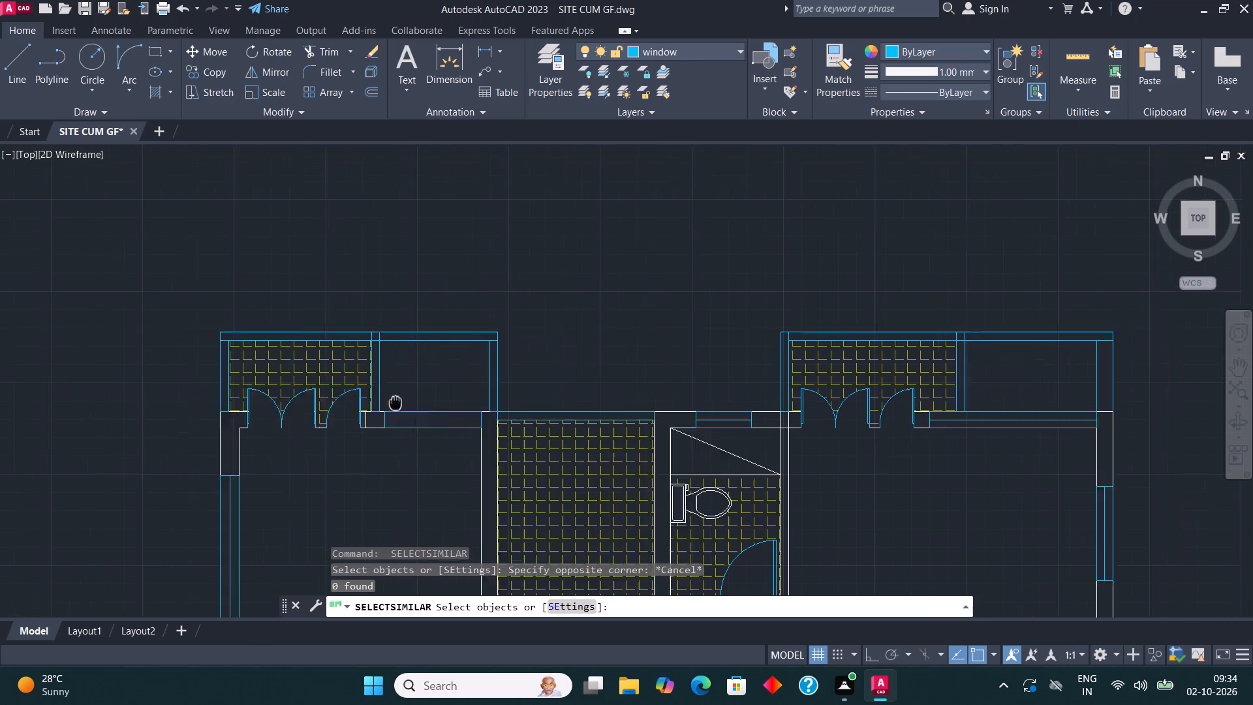
middle_click_drag(387, 403, 345, 408)
scroll(409, 456, "up", 2)
left_click(22, 62)
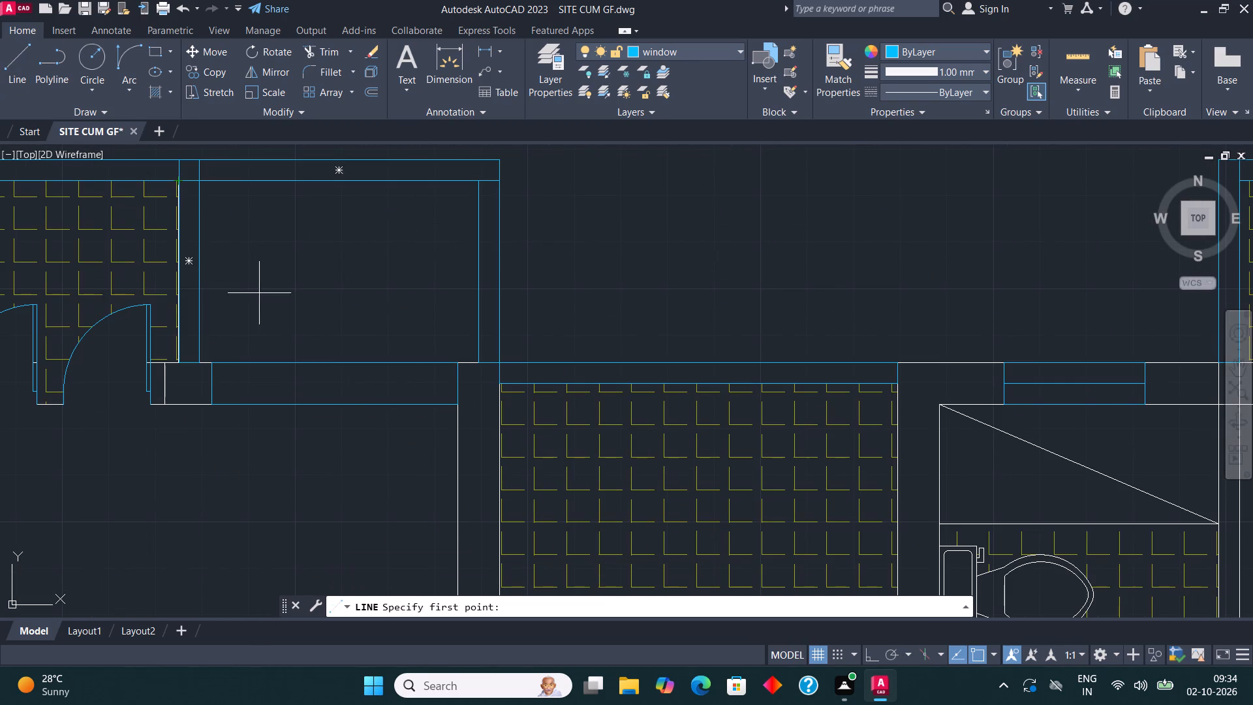
left_click(211, 386)
left_click(457, 383)
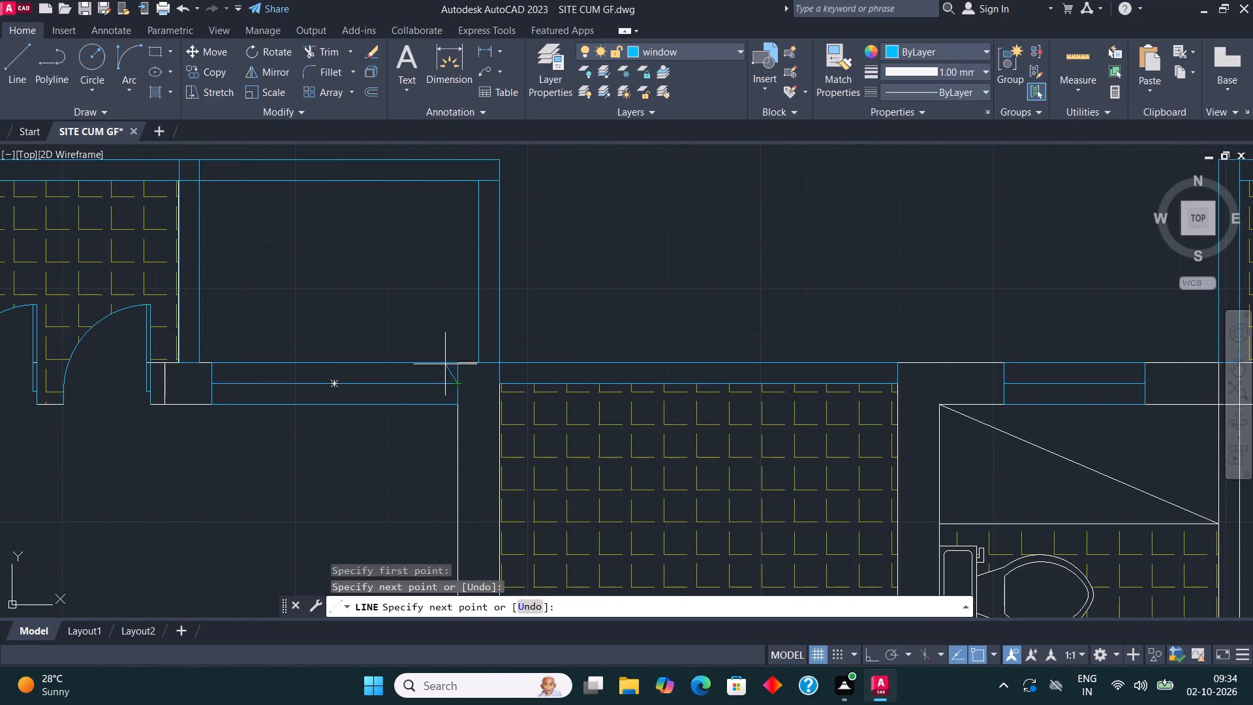
key("Escape")
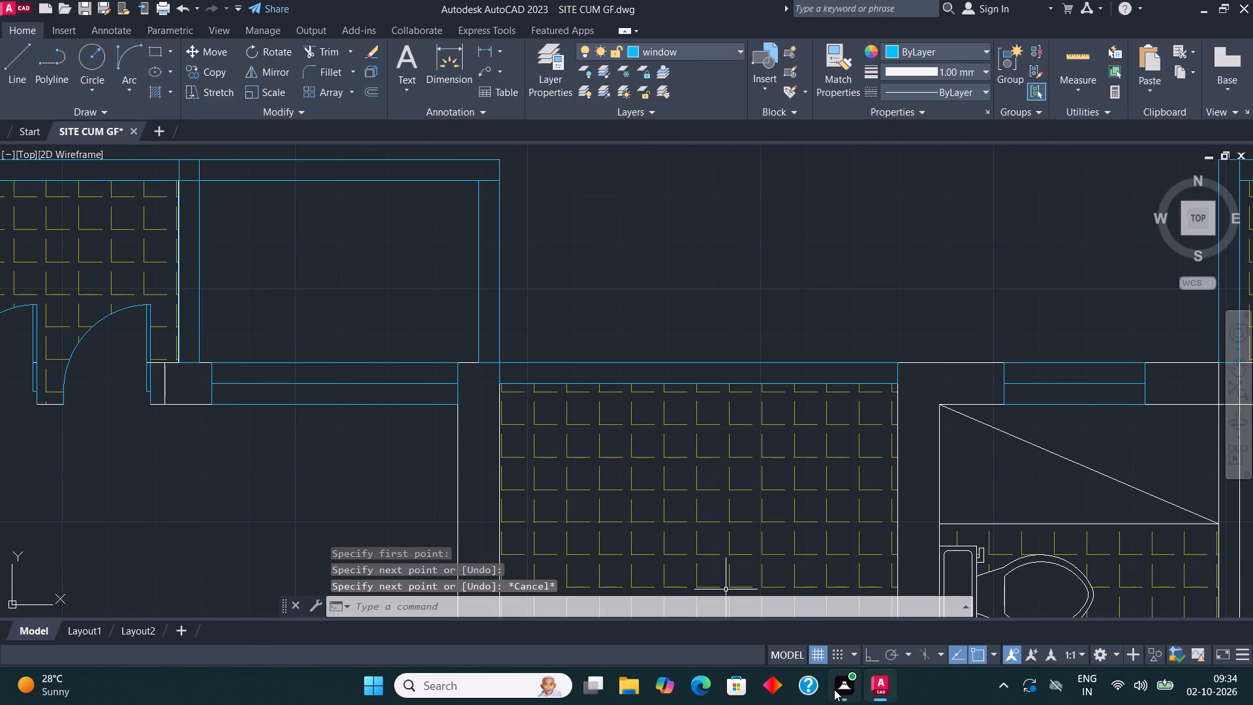
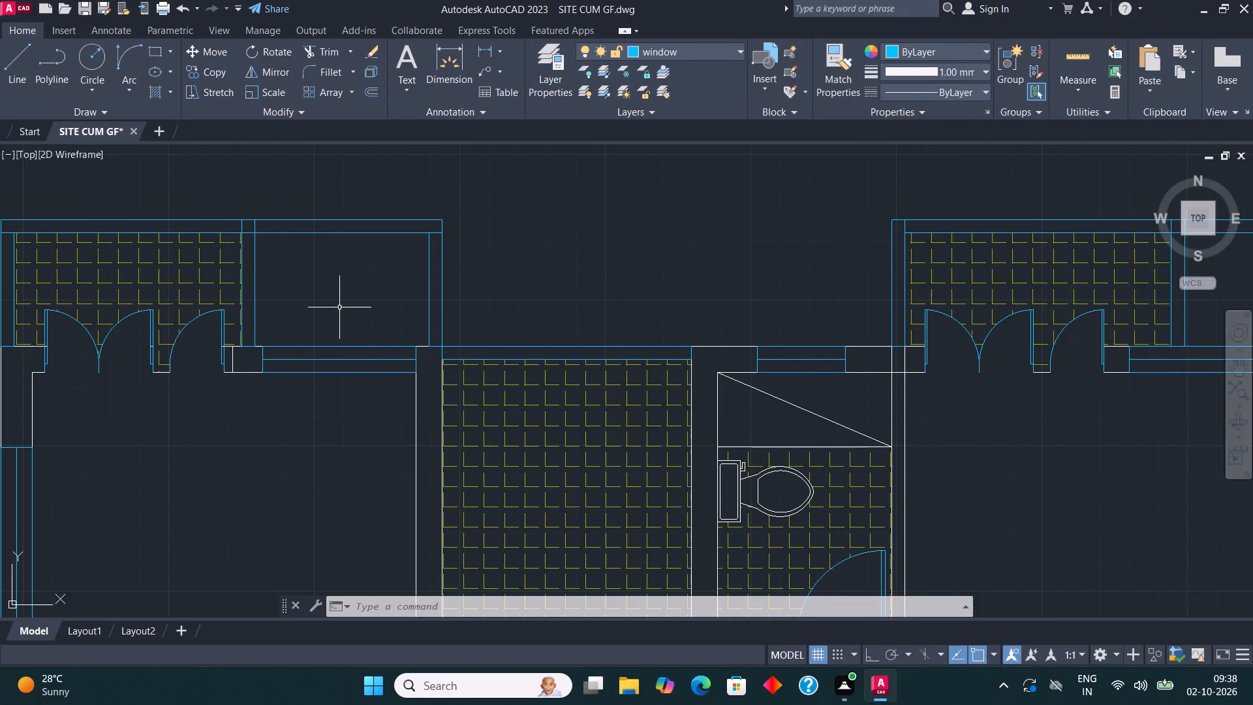
Move the four parked car blocks with their bay outlines in the south parking area to the window layer.
middle_click_drag(450, 383, 423, 181)
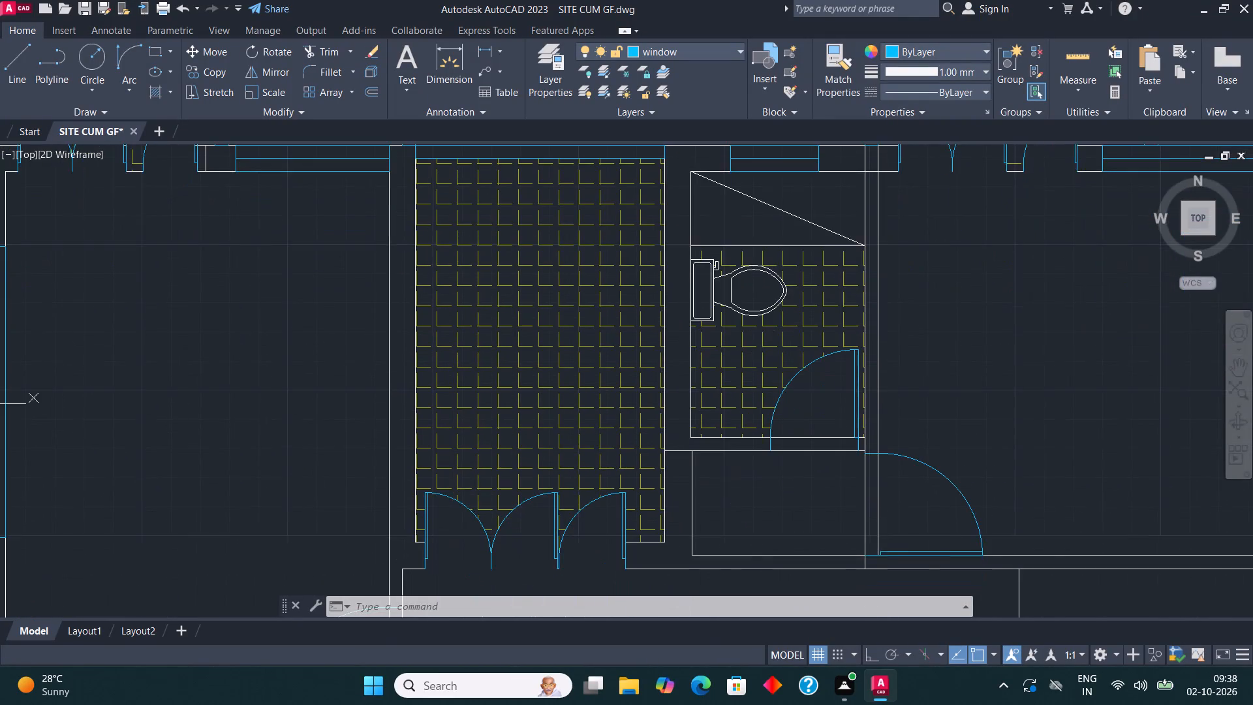
scroll(422, 191, "down", 4)
scroll(444, 348, "down", 2)
scroll(459, 473, "up", 2)
scroll(373, 409, "up", 1)
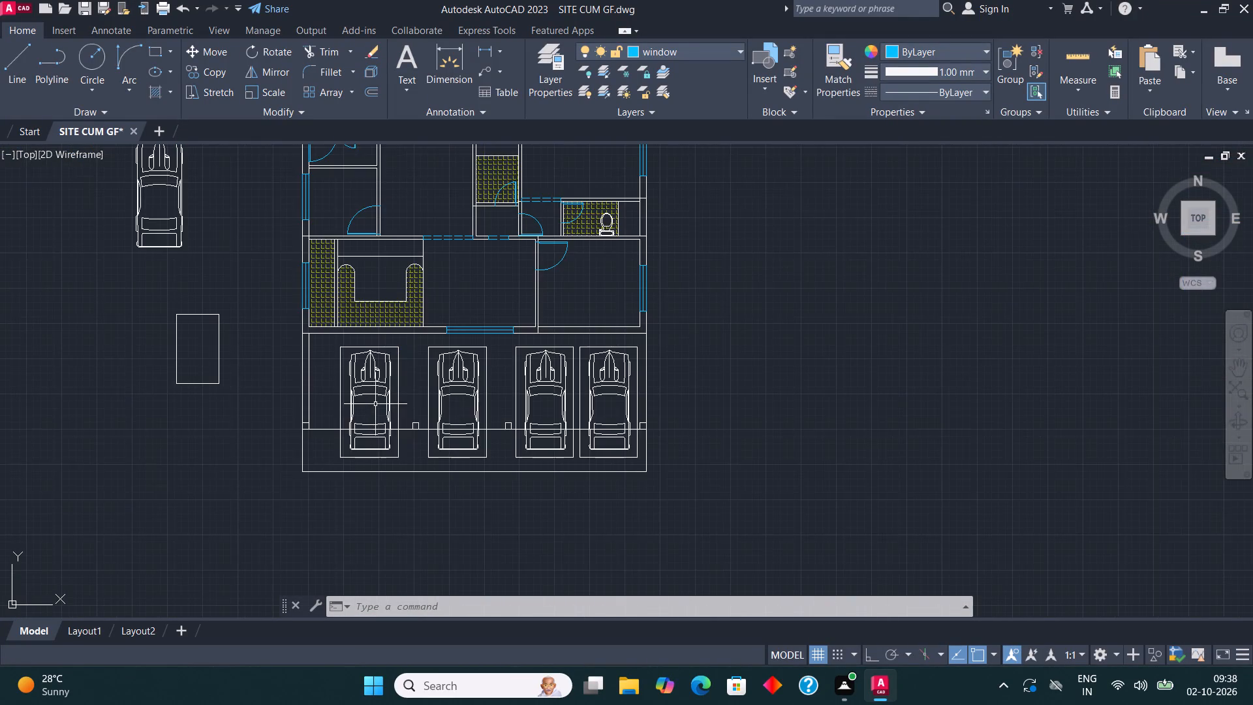
scroll(418, 408, "up", 1)
left_click_drag(403, 399, 398, 392)
left_click(347, 360)
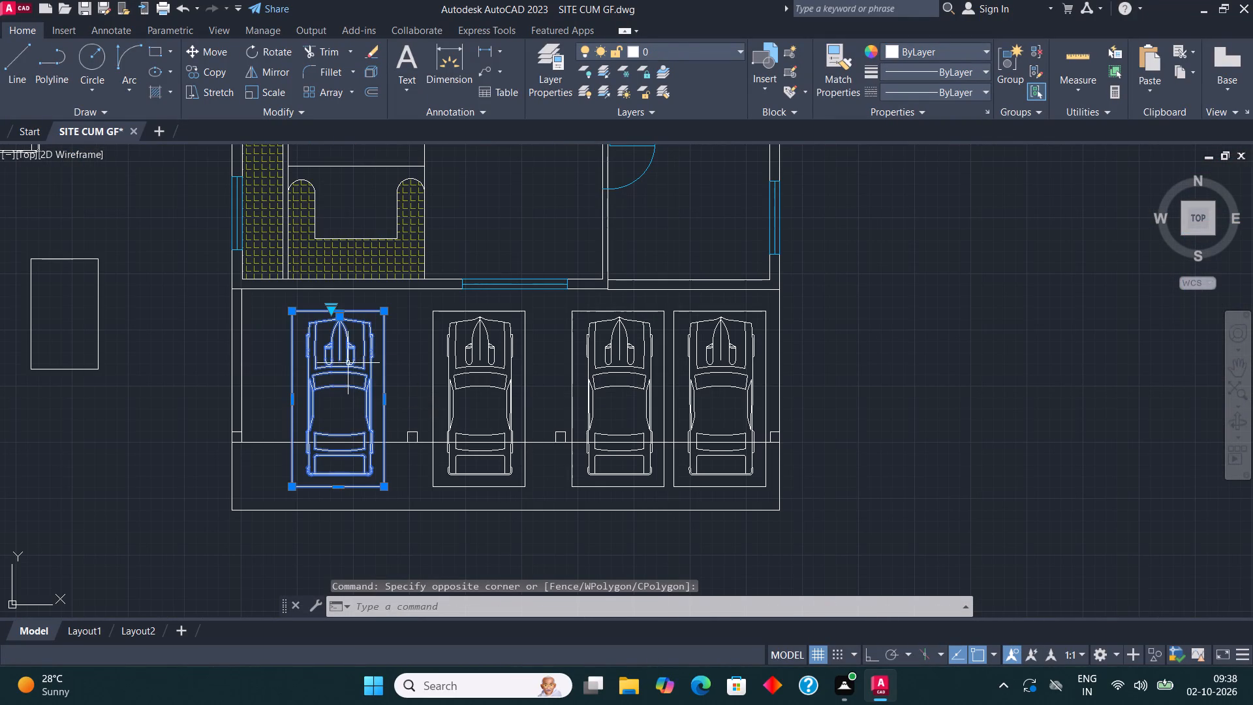
left_click(536, 390)
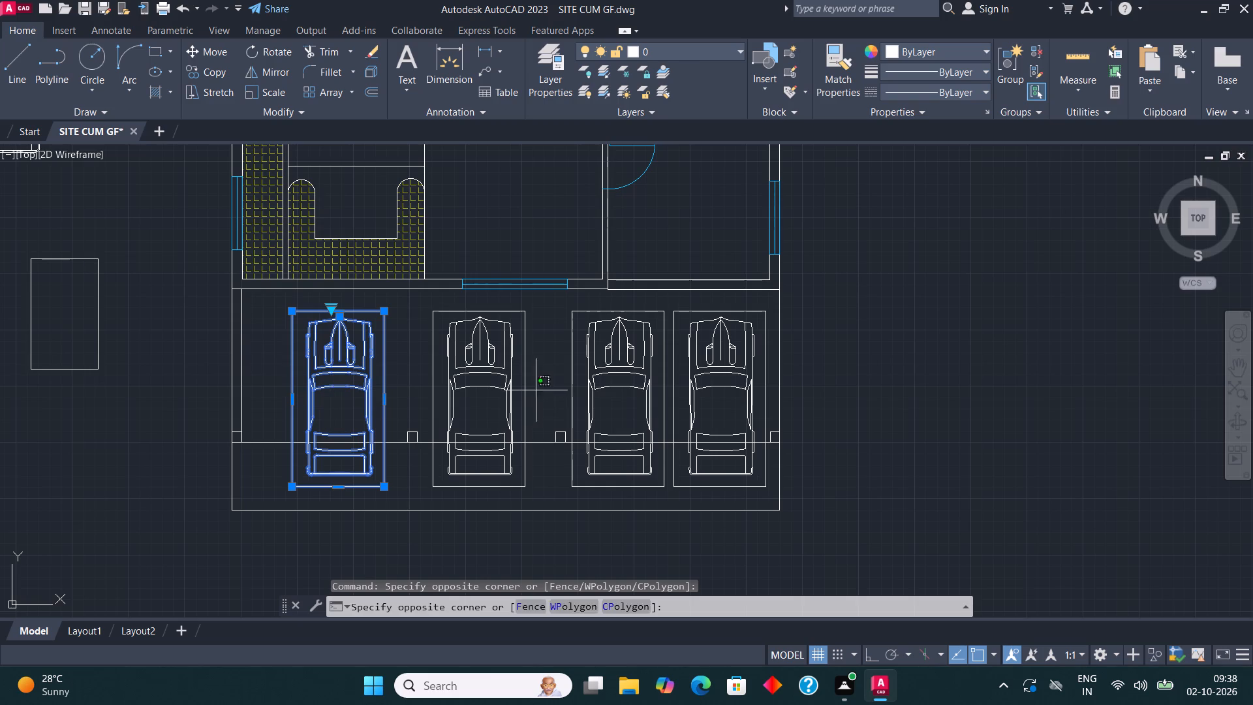
left_click(471, 373)
left_click(731, 406)
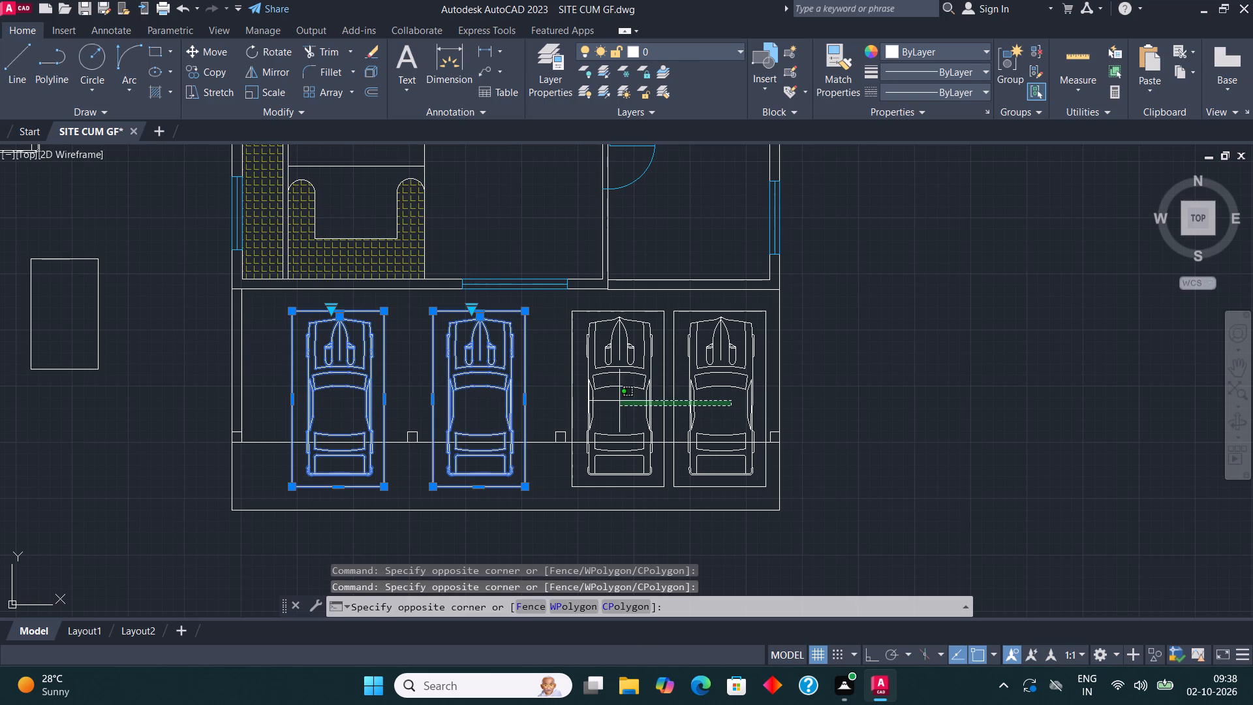
left_click(610, 401)
left_click(661, 48)
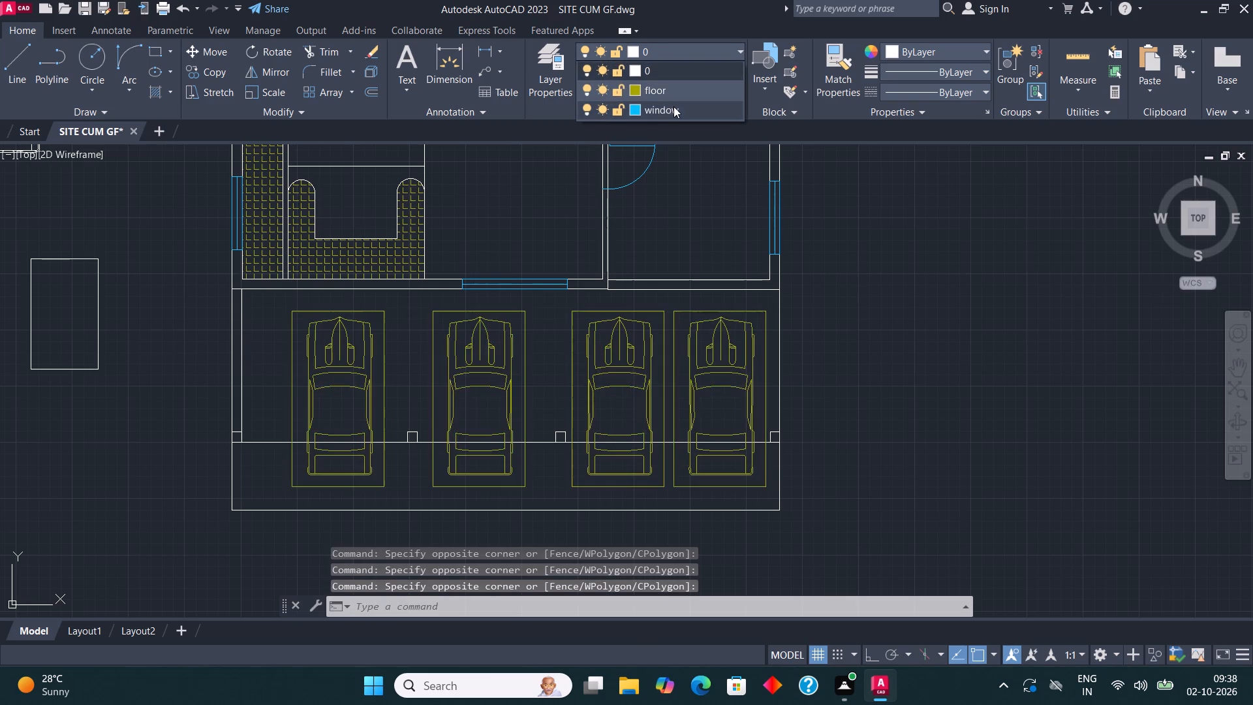
left_click(674, 111)
key("Escape")
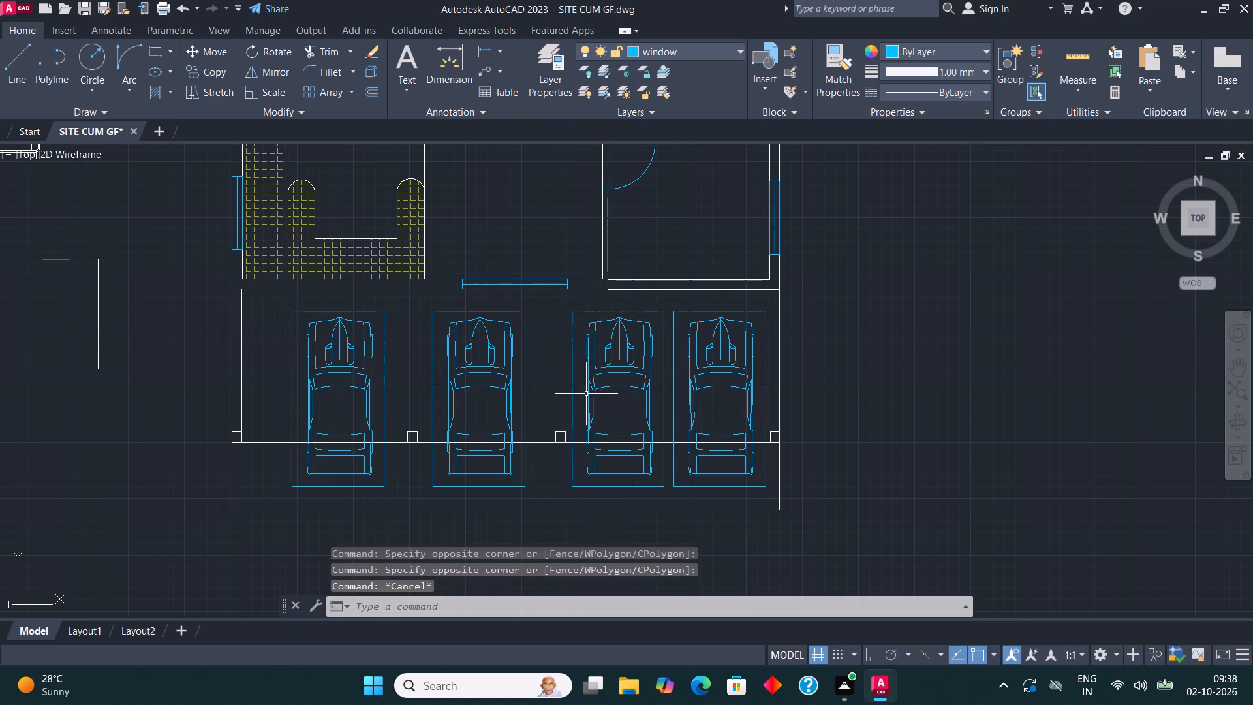
On layer 0, fill the four small square columns along the parking area's front line with SOLID hatch.
middle_click_drag(591, 390, 746, 262)
scroll(590, 390, "up", 1)
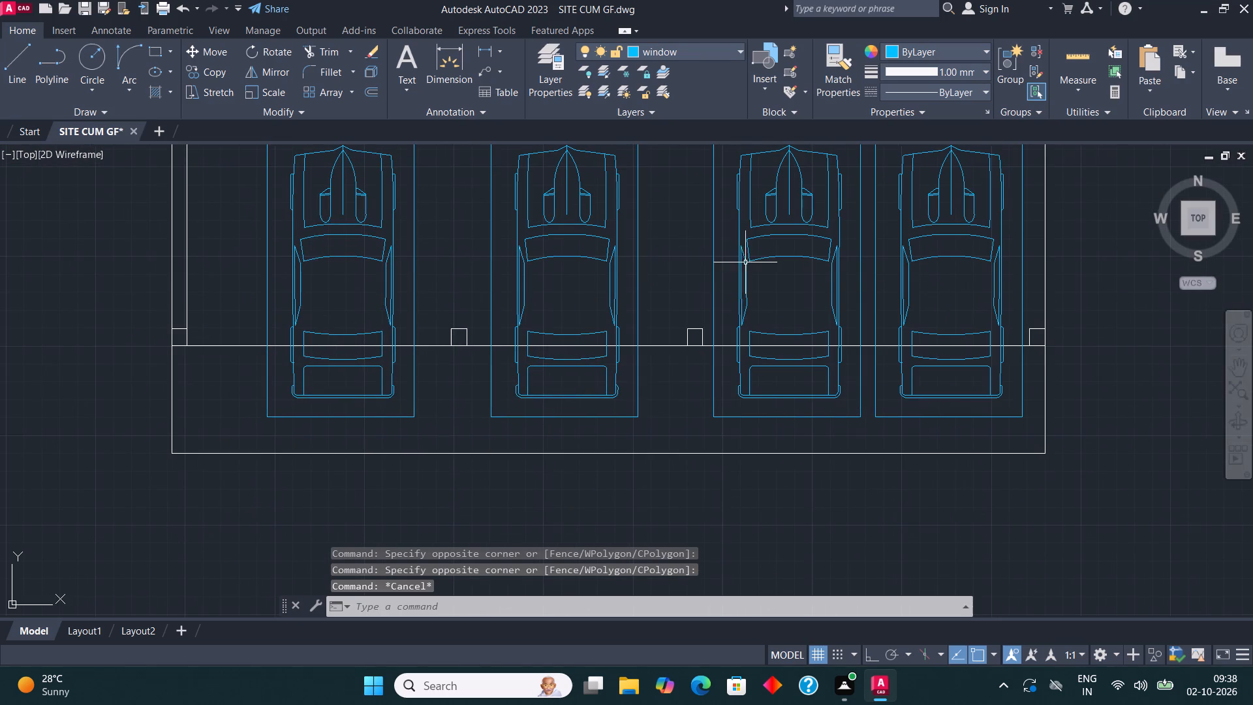
left_click(672, 49)
left_click(654, 69)
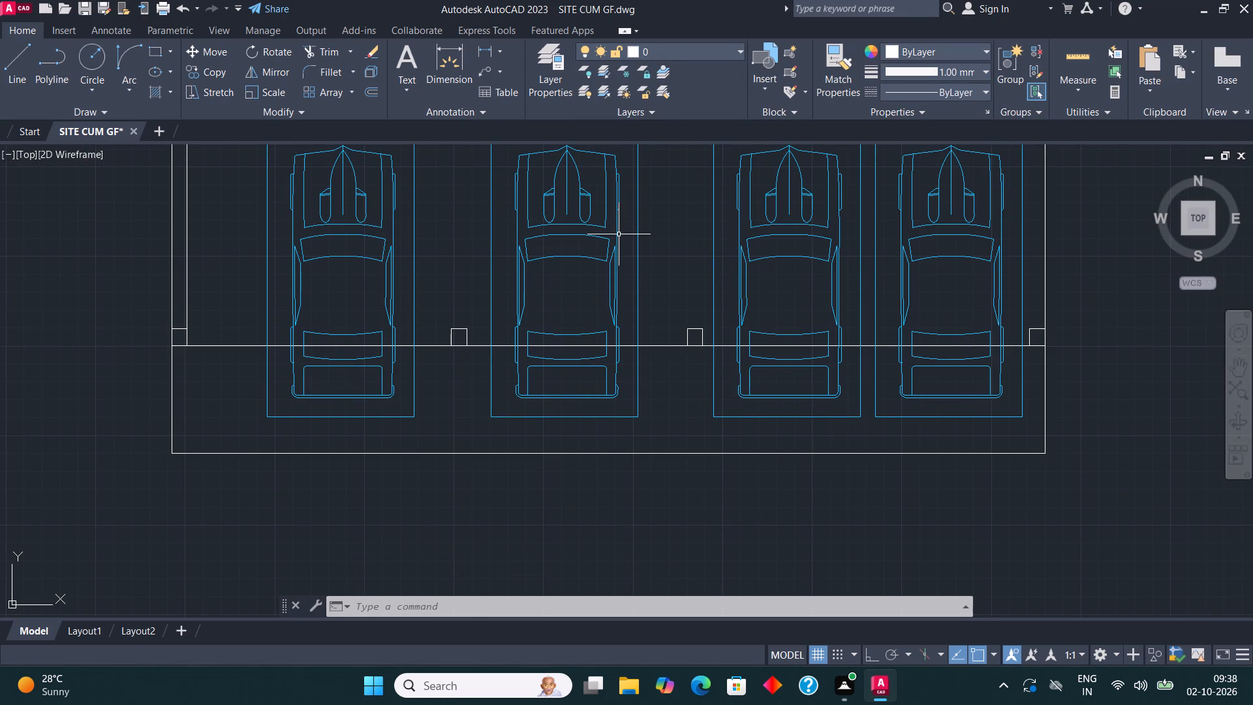
key("h")
key("Return")
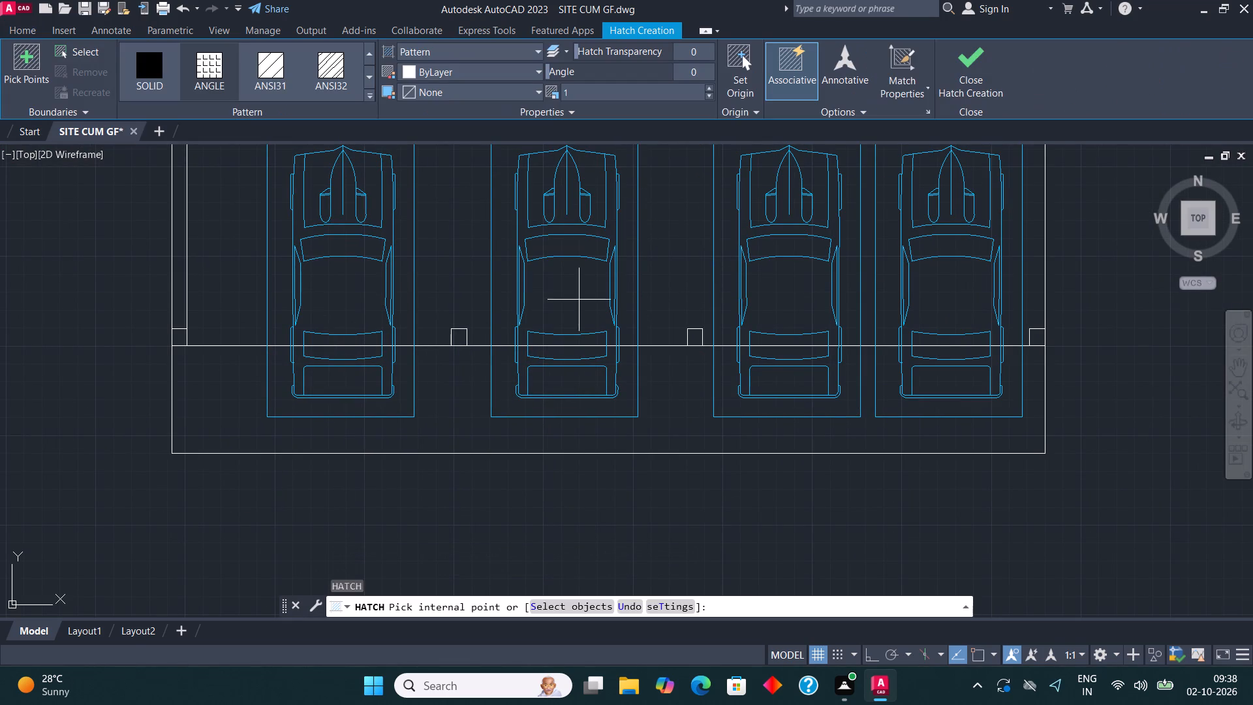
left_click(131, 64)
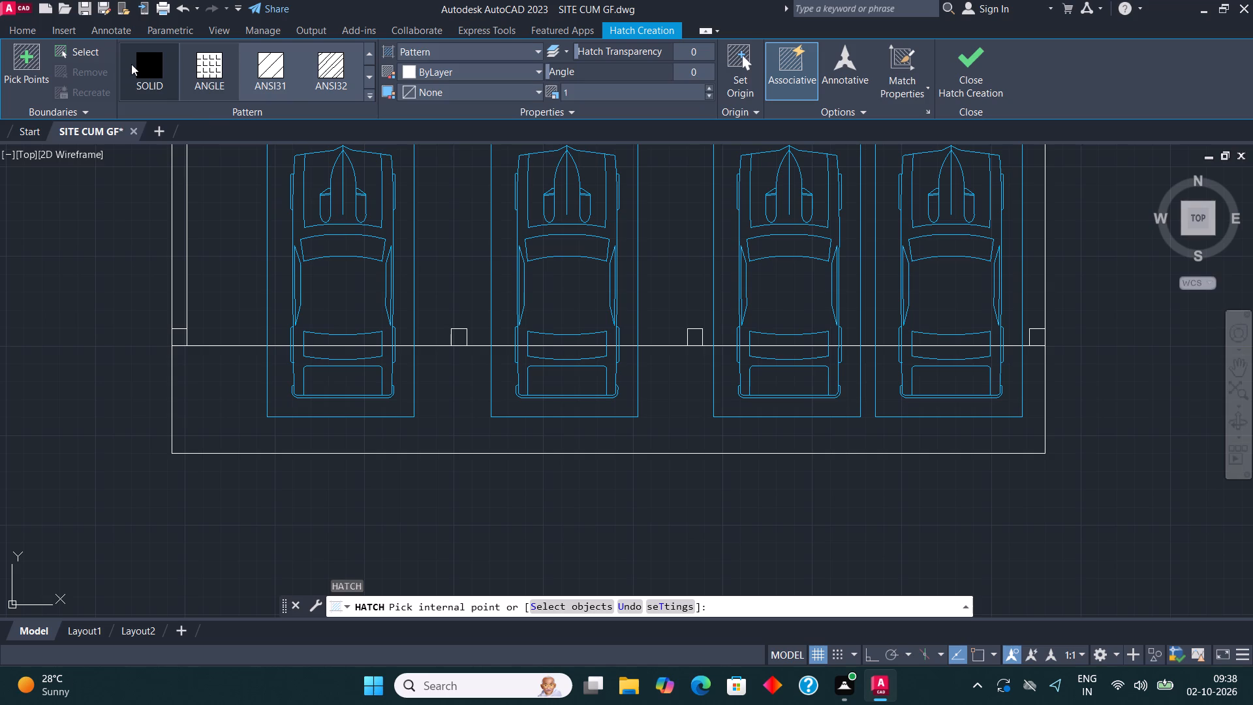
left_click(182, 339)
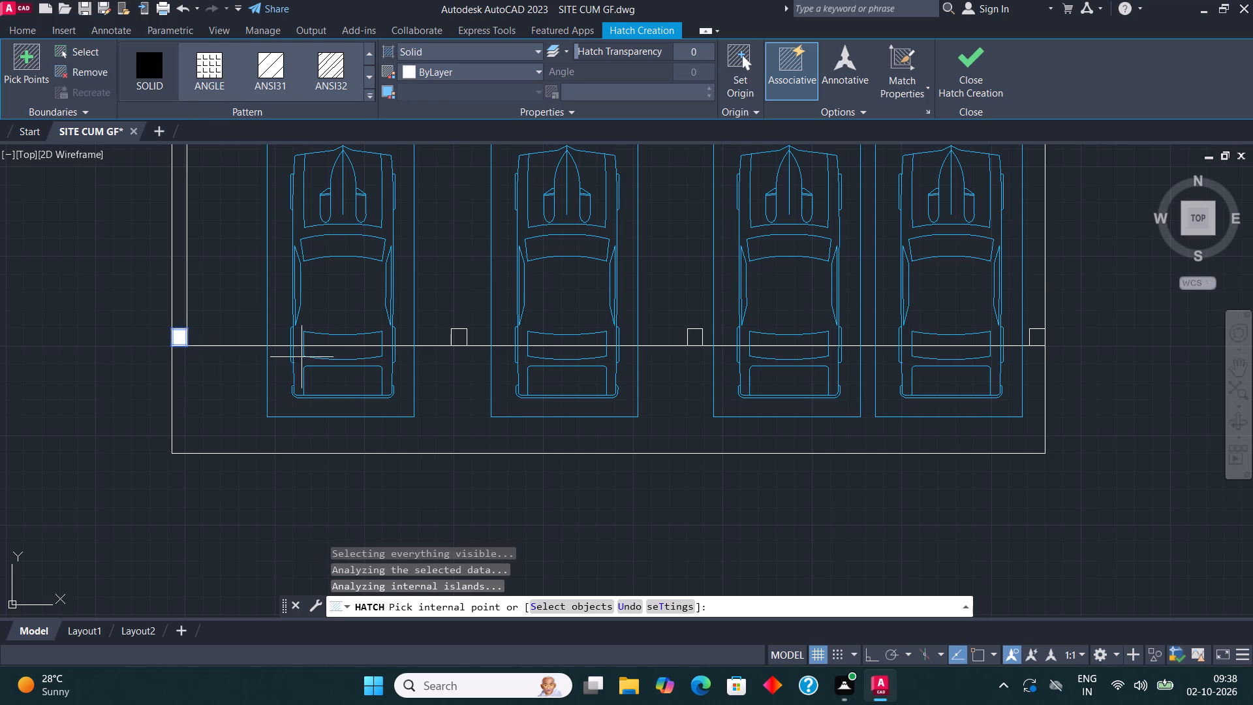
left_click(459, 338)
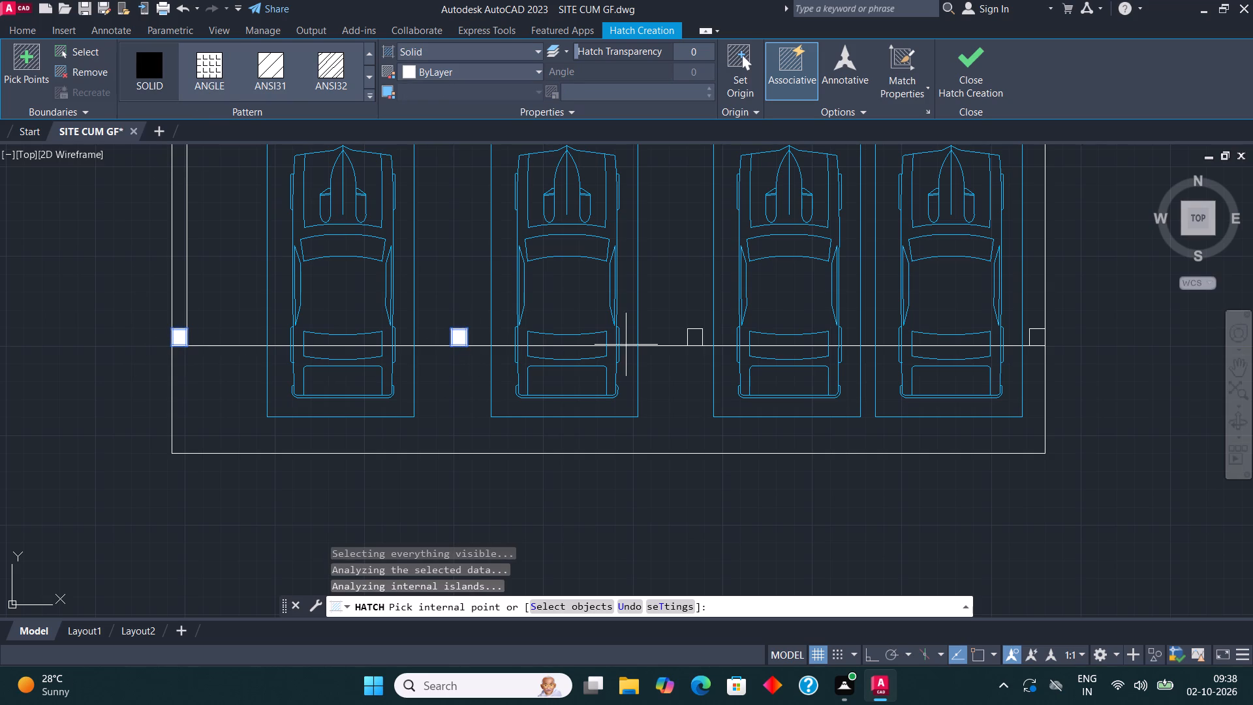
left_click(696, 338)
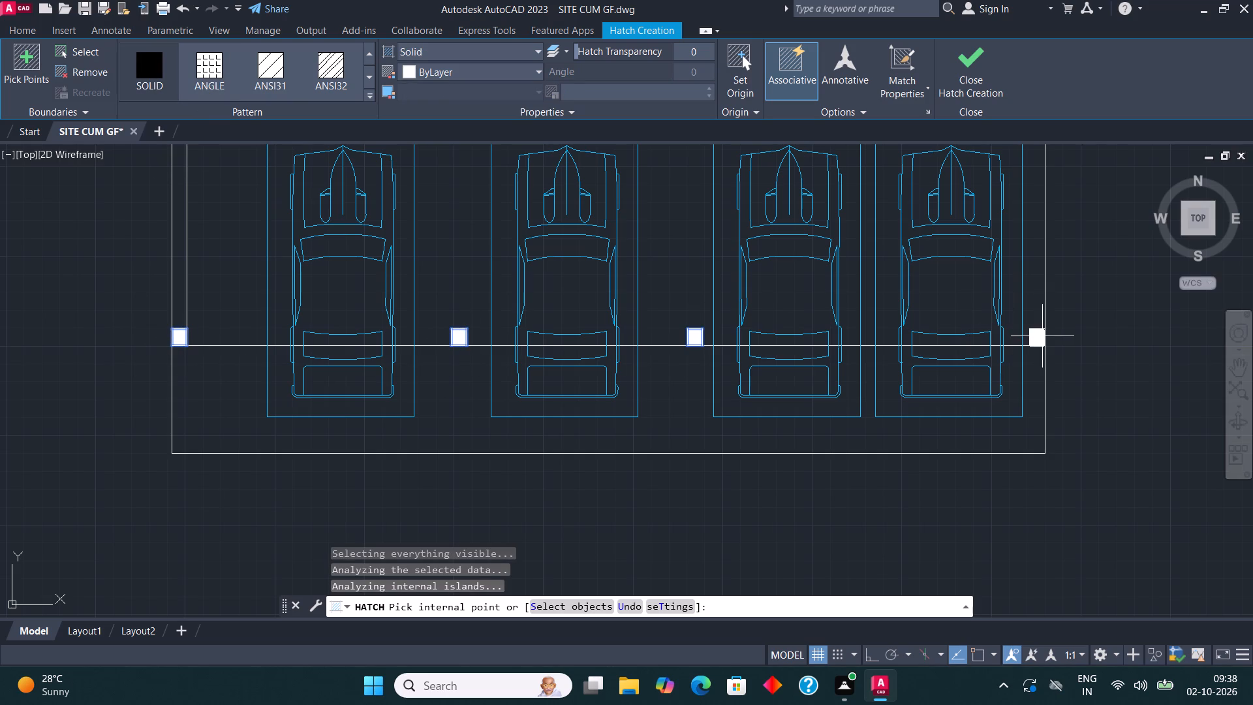
left_click(1042, 336)
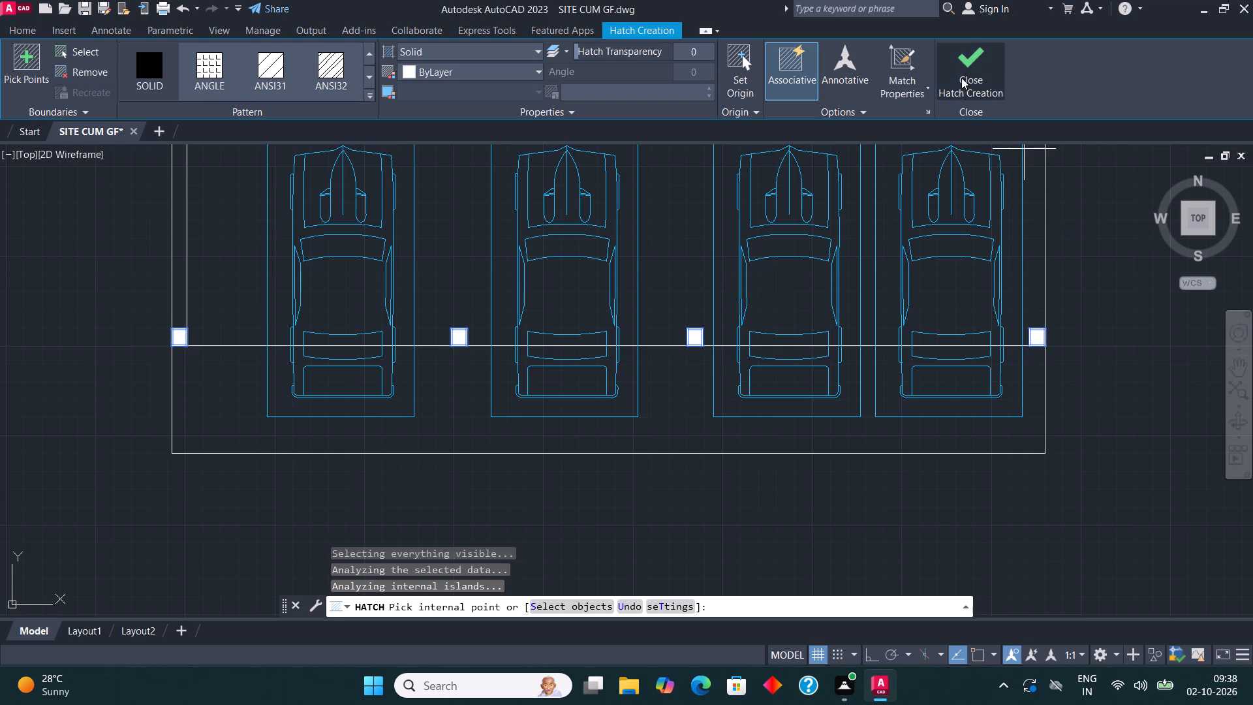
left_click(963, 78)
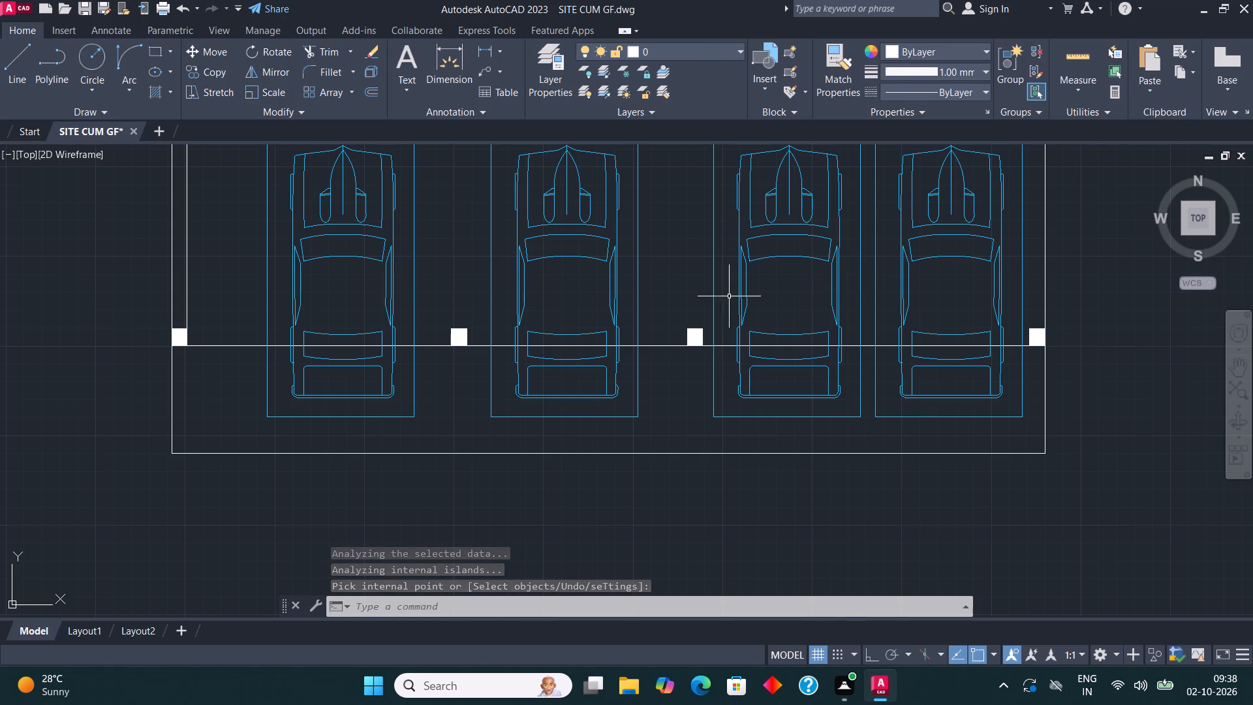
Examine the floor plan from the parking area up to the north rooms and balconies.
scroll(551, 307, "down", 3)
middle_click_drag(608, 373, 621, 364)
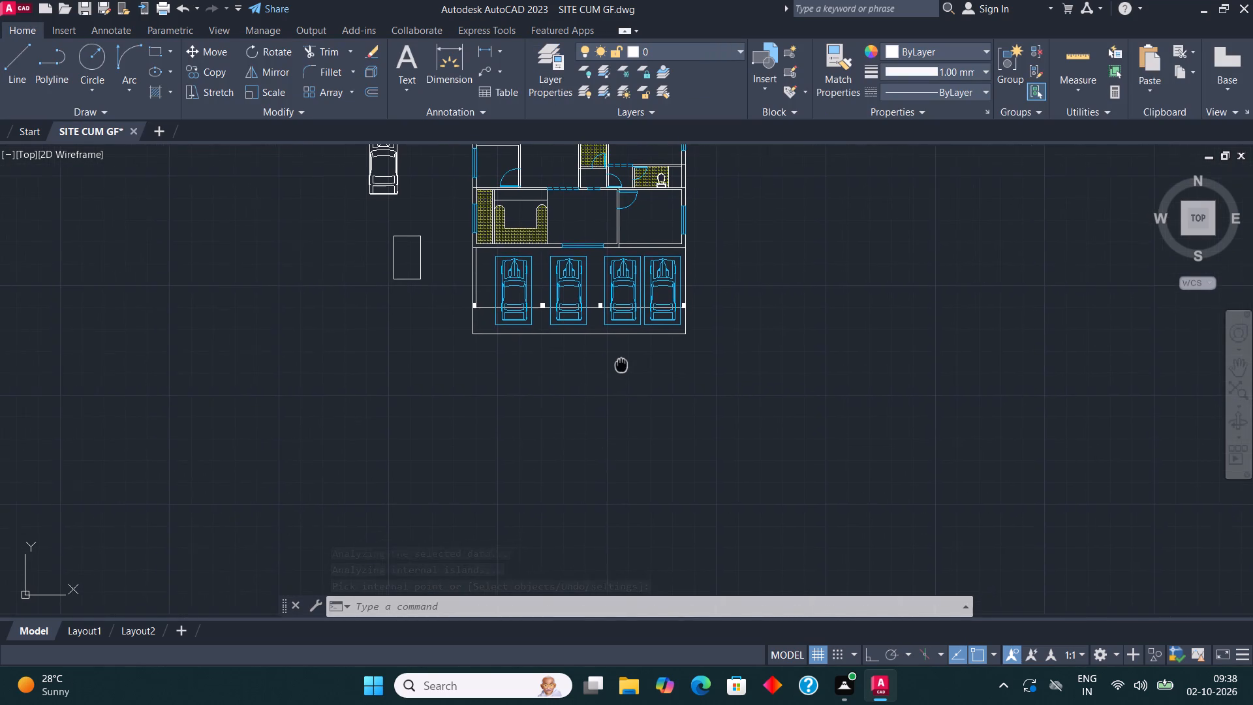
middle_click_drag(621, 364, 596, 442)
key("Escape")
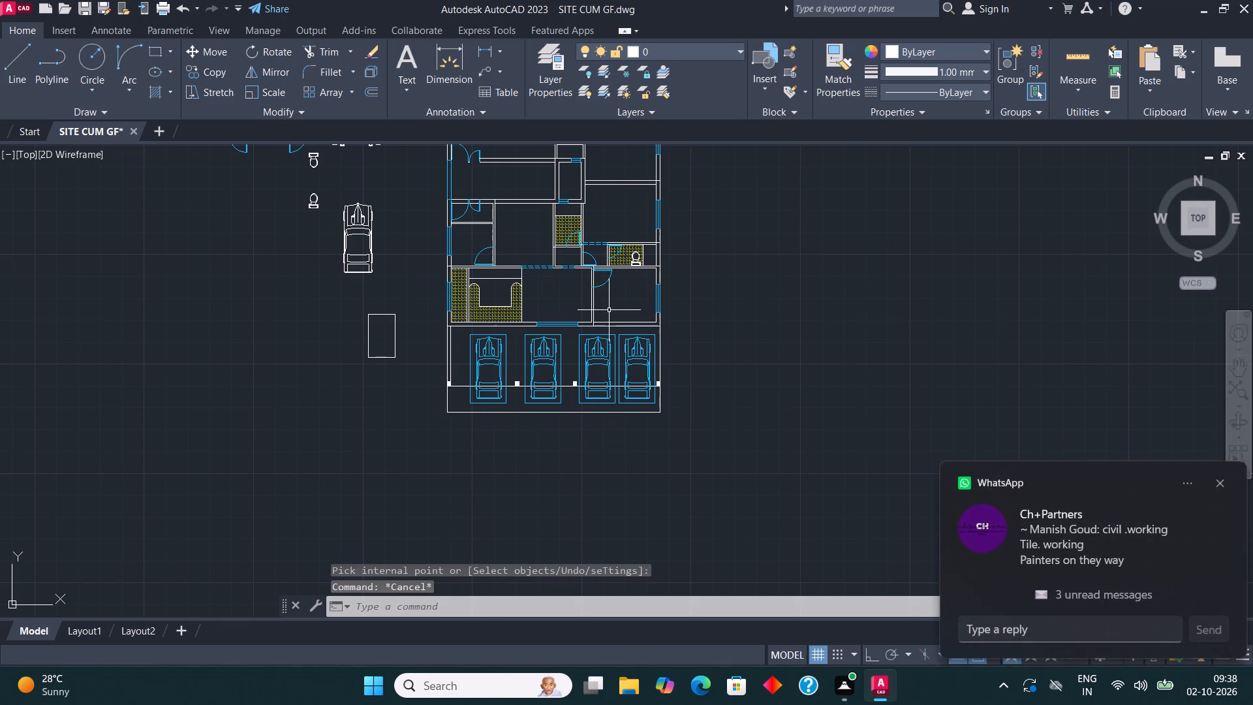
left_click(1217, 479)
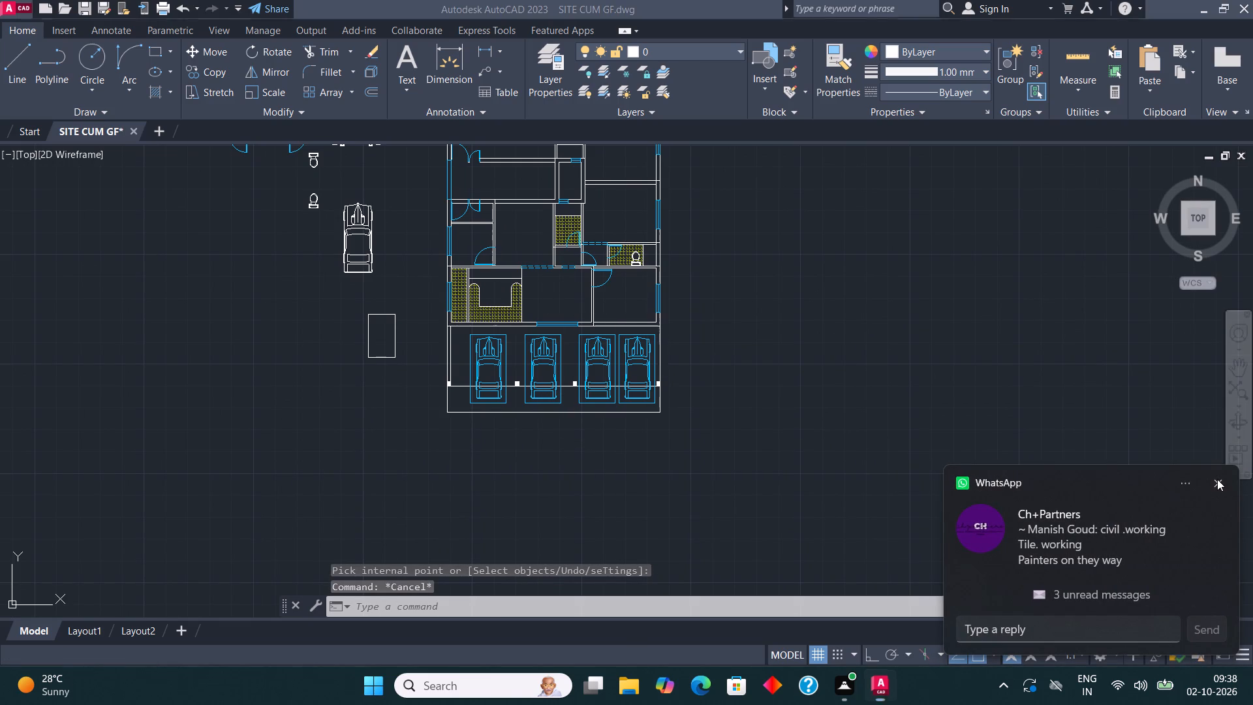
middle_click_drag(569, 335, 516, 579)
middle_click_drag(526, 289, 525, 416)
scroll(549, 394, "up", 3)
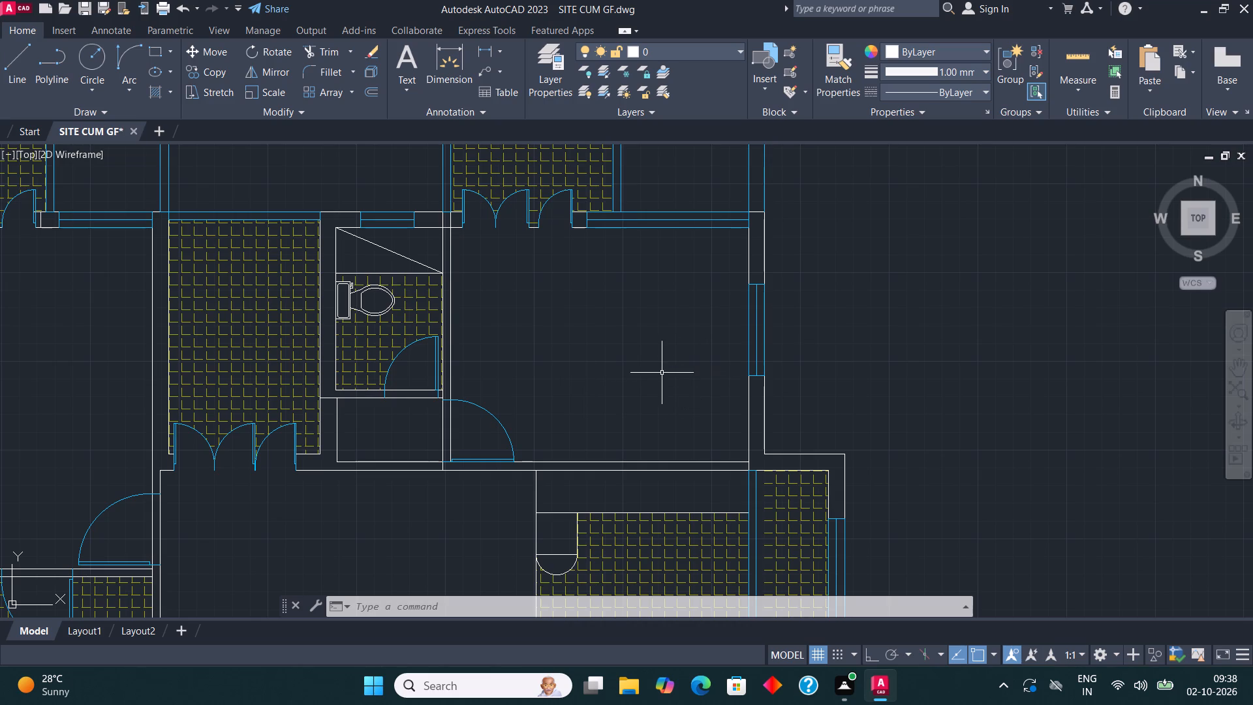
scroll(596, 402, "down", 1)
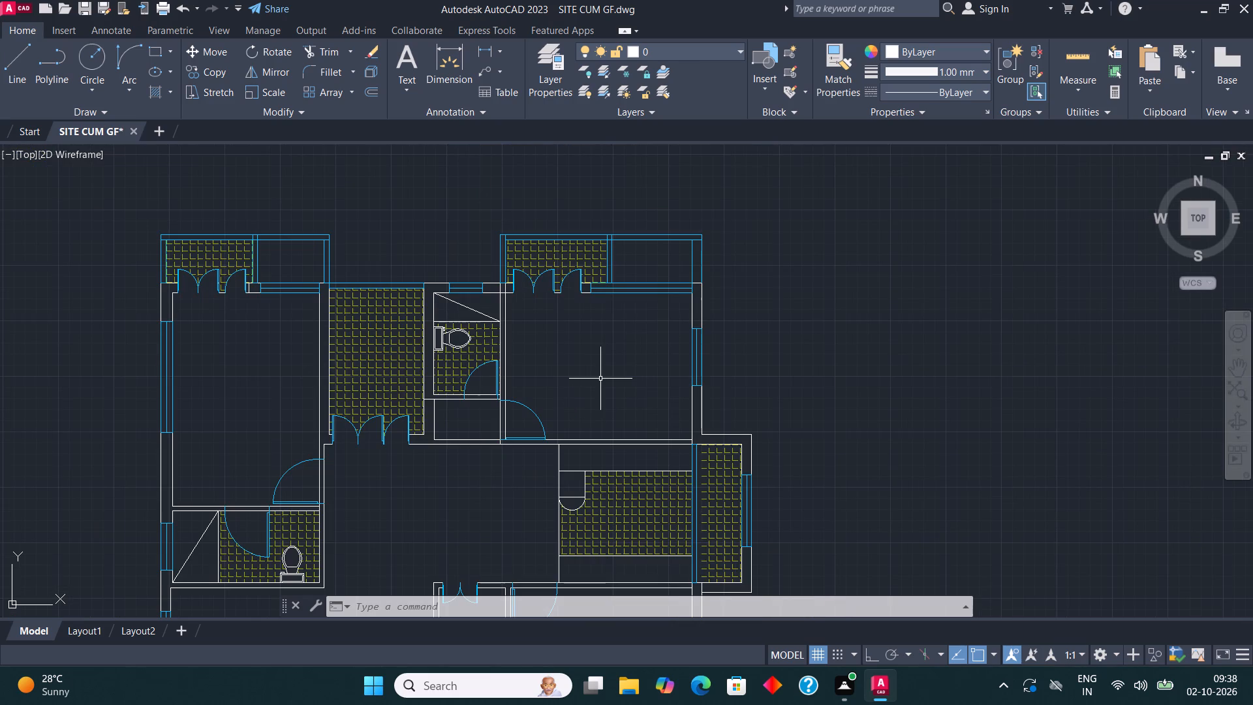
middle_click_drag(500, 299, 561, 375)
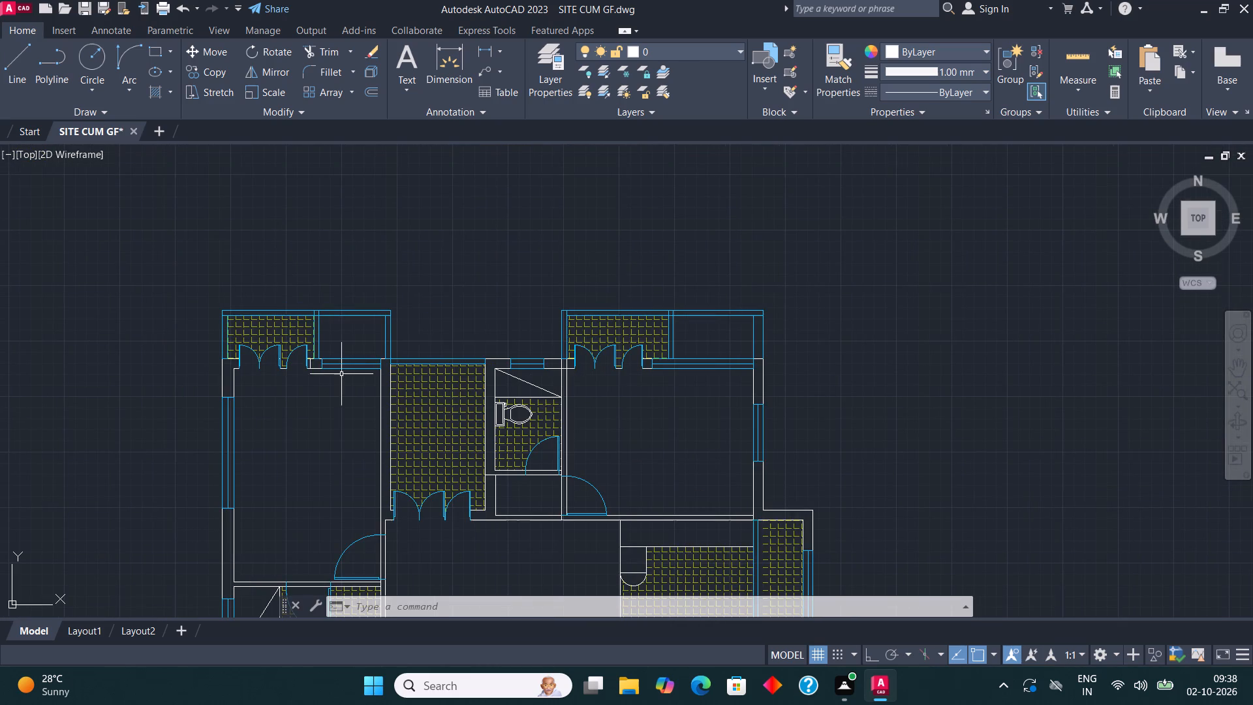
Draw a rectangle over the wall pier between the single balcony door and the window in the northwest room's north wall.
scroll(314, 366, "up", 4)
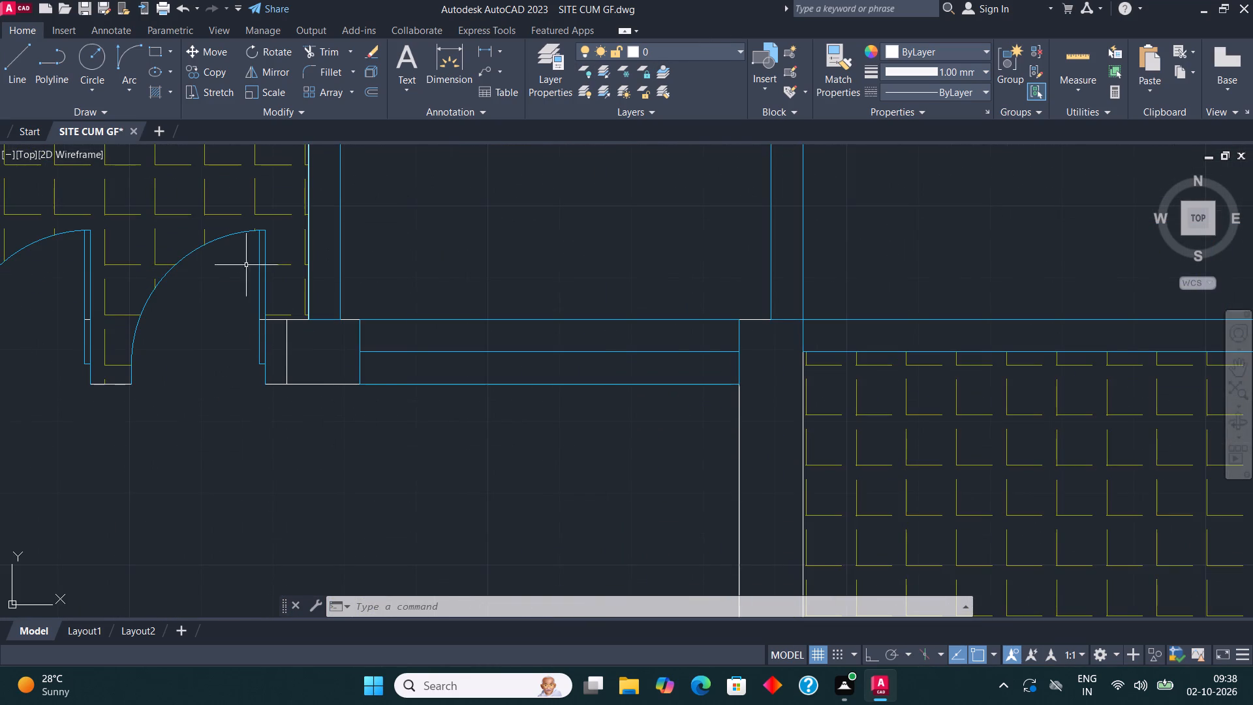
left_click(155, 55)
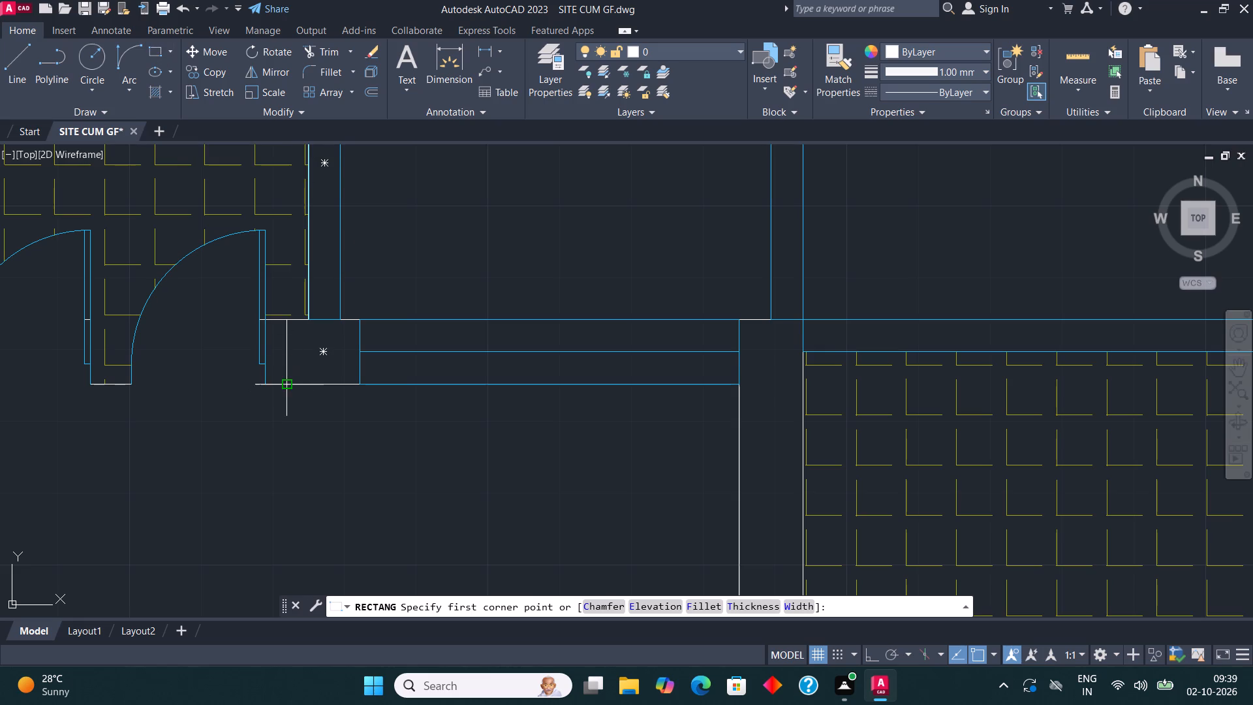
left_click(288, 380)
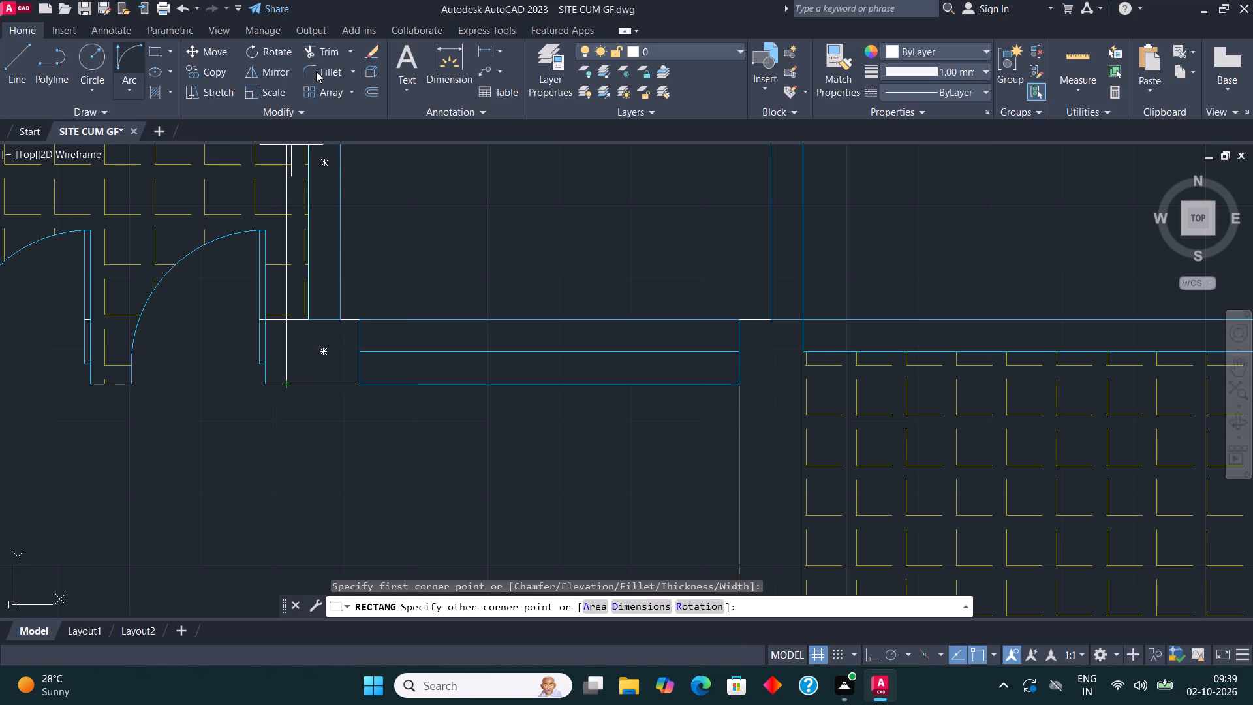
left_click(151, 48)
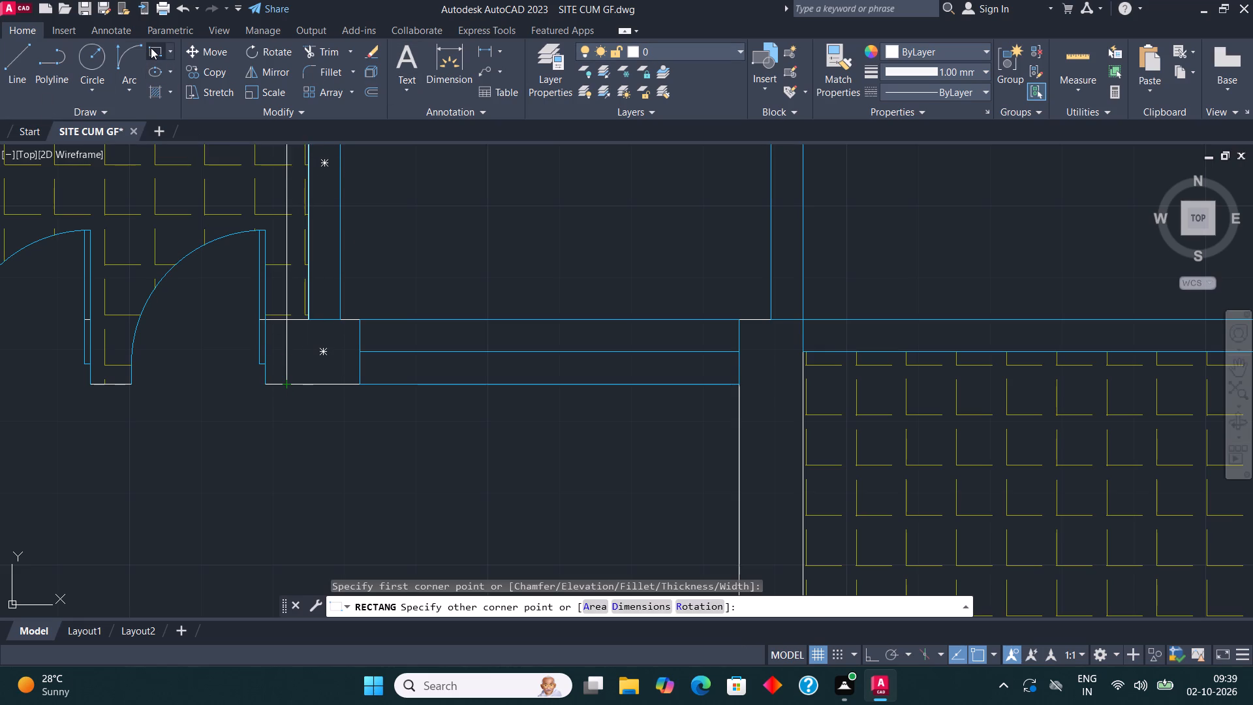
left_click(265, 382)
left_click(356, 322)
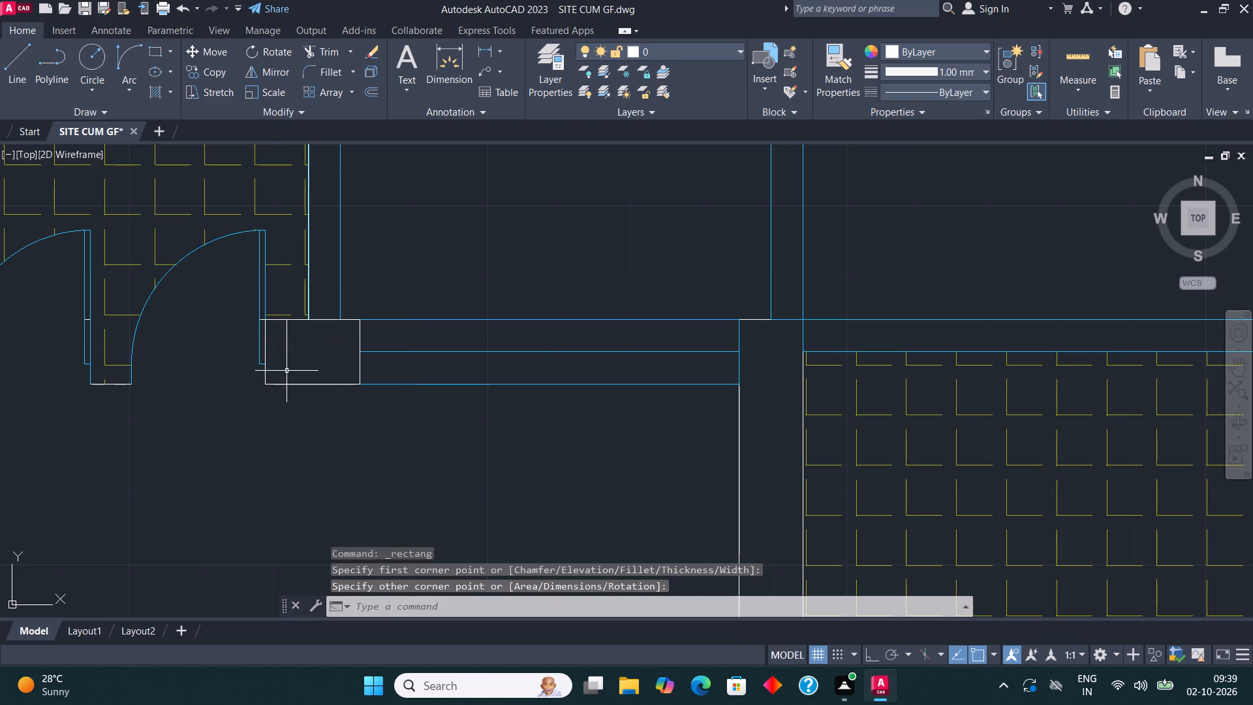
Trim away the short vertical line inside the northwest room's new pier rectangle.
left_click(288, 351)
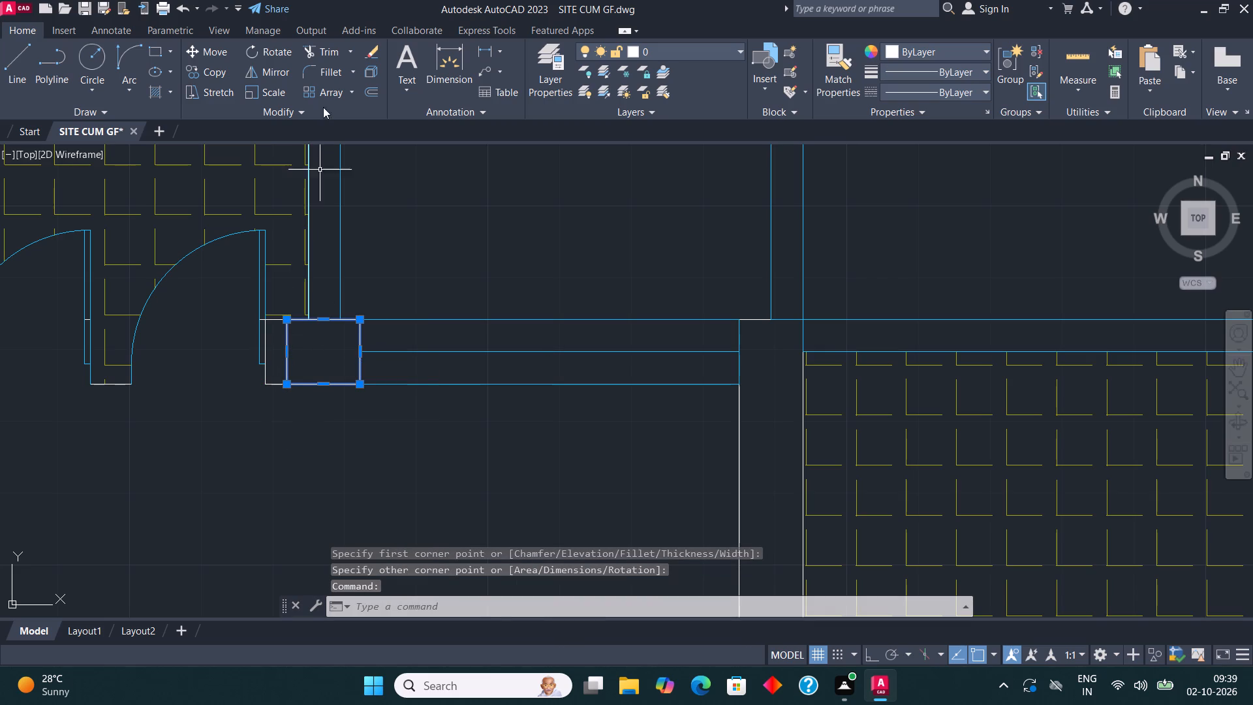
key("Escape")
left_click(324, 49)
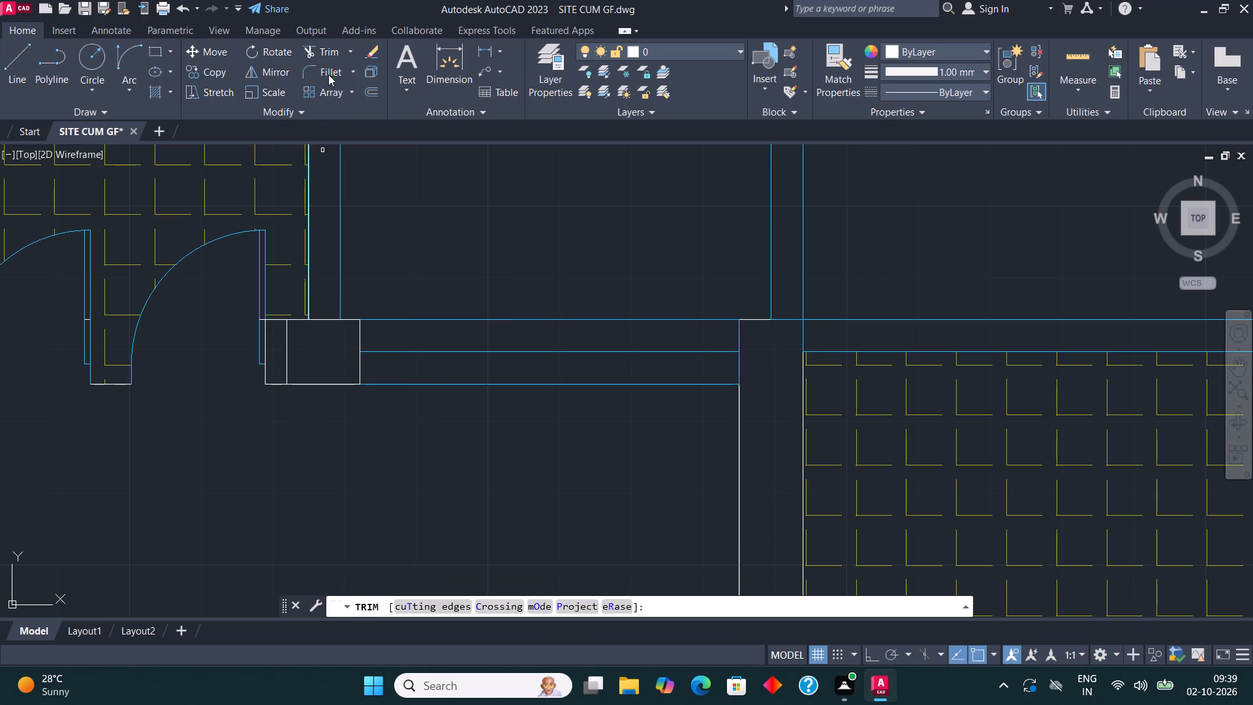
left_click(286, 347)
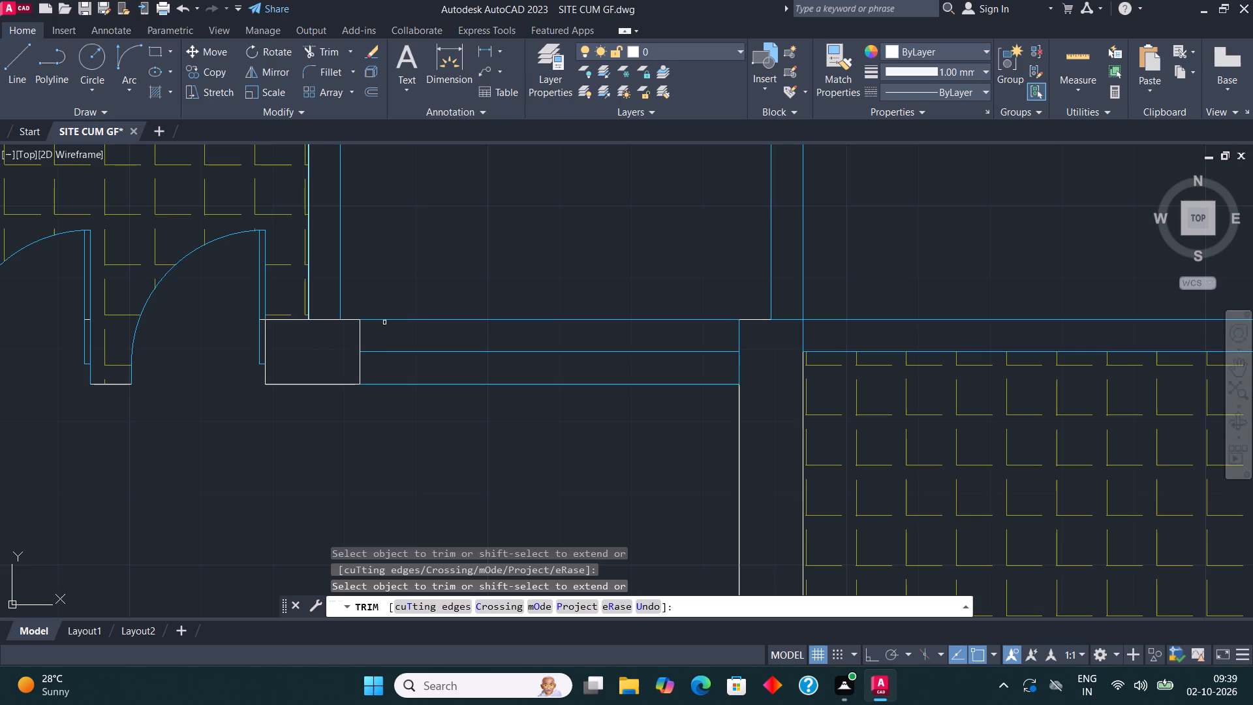
key("Escape")
Draw a rectangle over the wall pier between the single balcony door and the window in the northeast room's north wall.
scroll(385, 317, "down", 3)
middle_click_drag(444, 337, 397, 352)
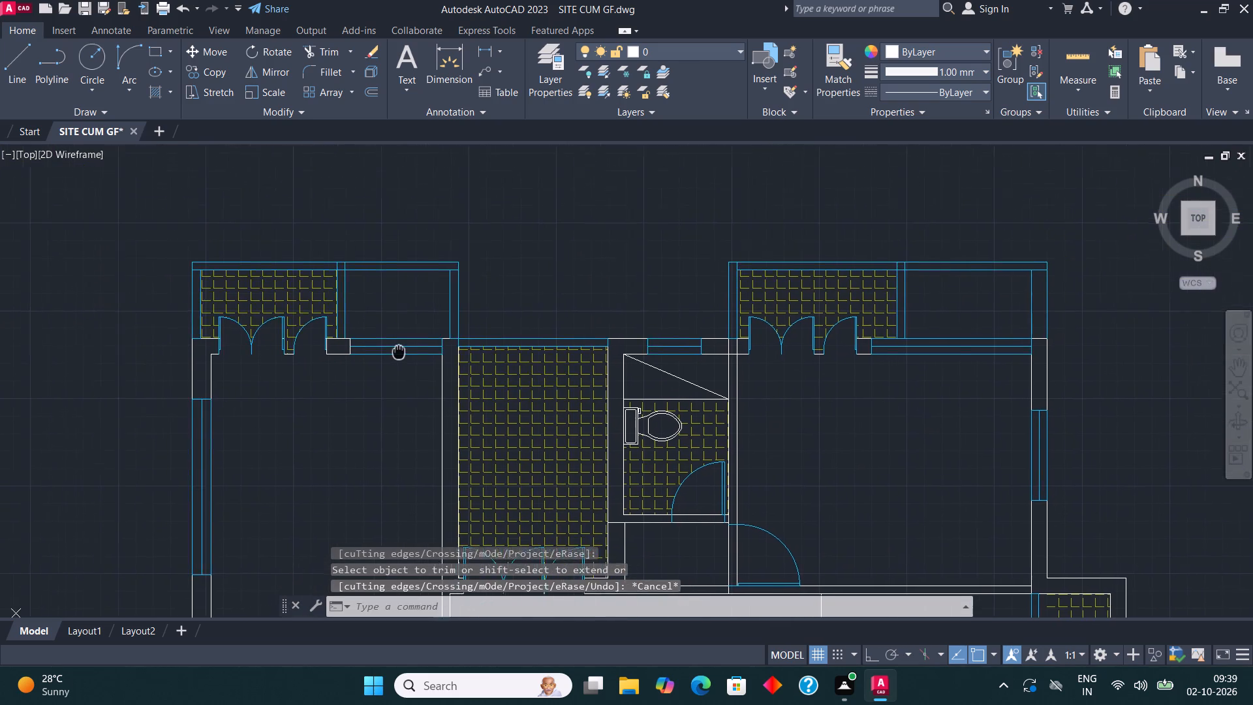
middle_click_drag(397, 352, 341, 356)
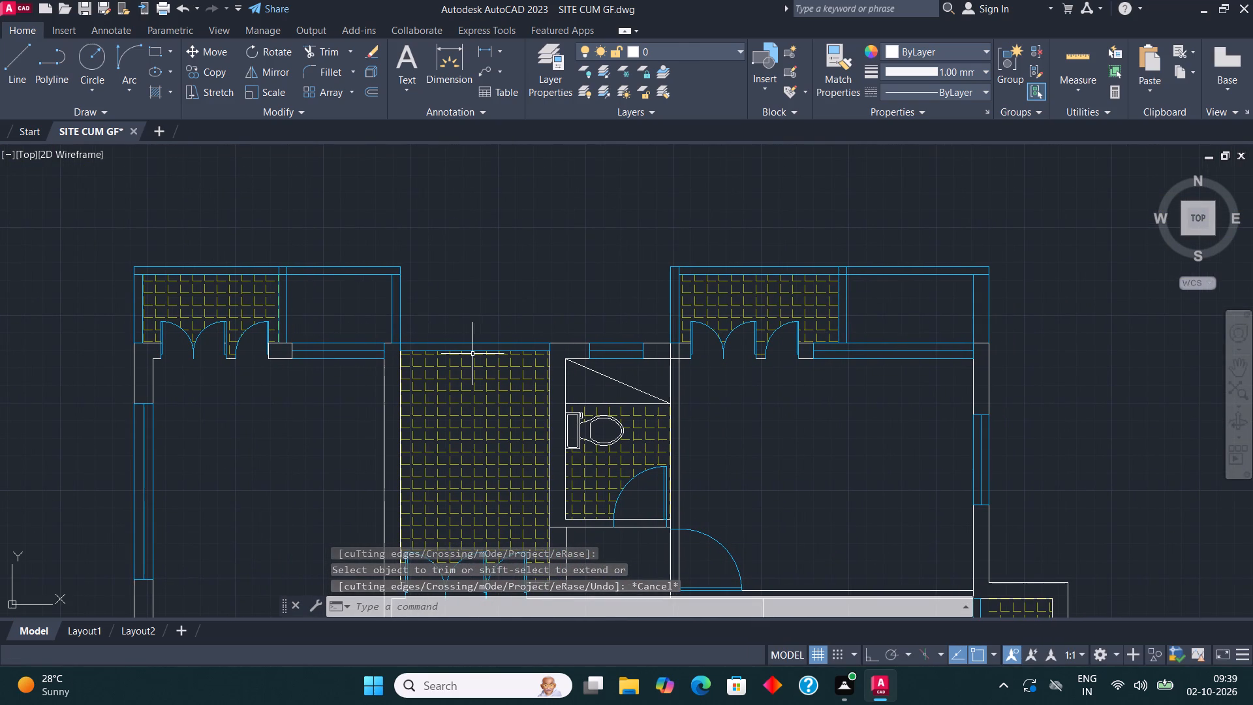
middle_click_drag(867, 381, 739, 428)
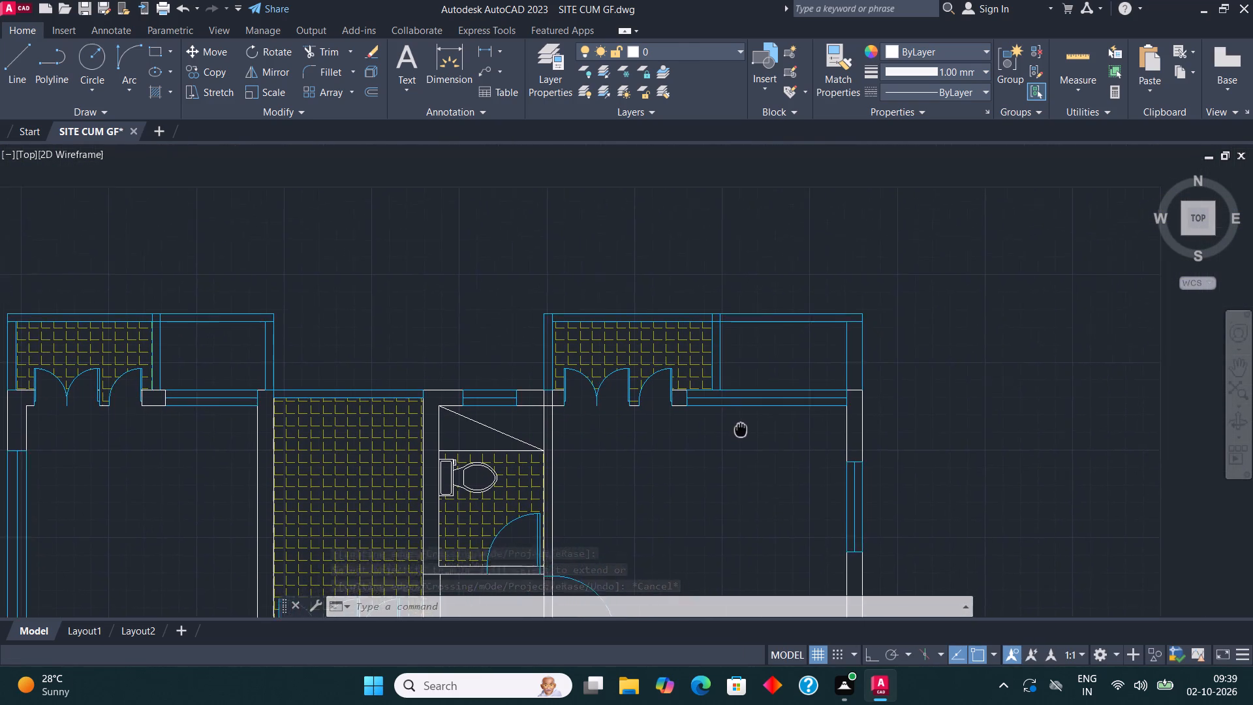
middle_click_drag(739, 428, 683, 443)
scroll(647, 412, "up", 2)
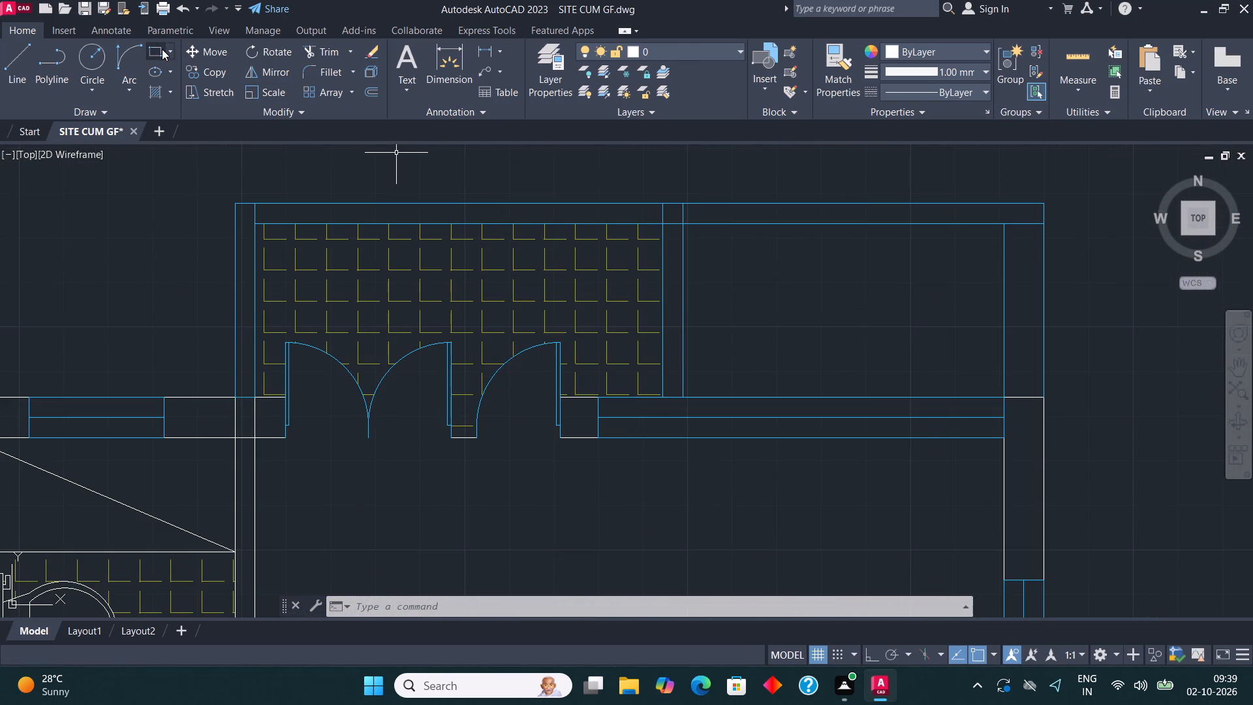
left_click(159, 48)
left_click(564, 442)
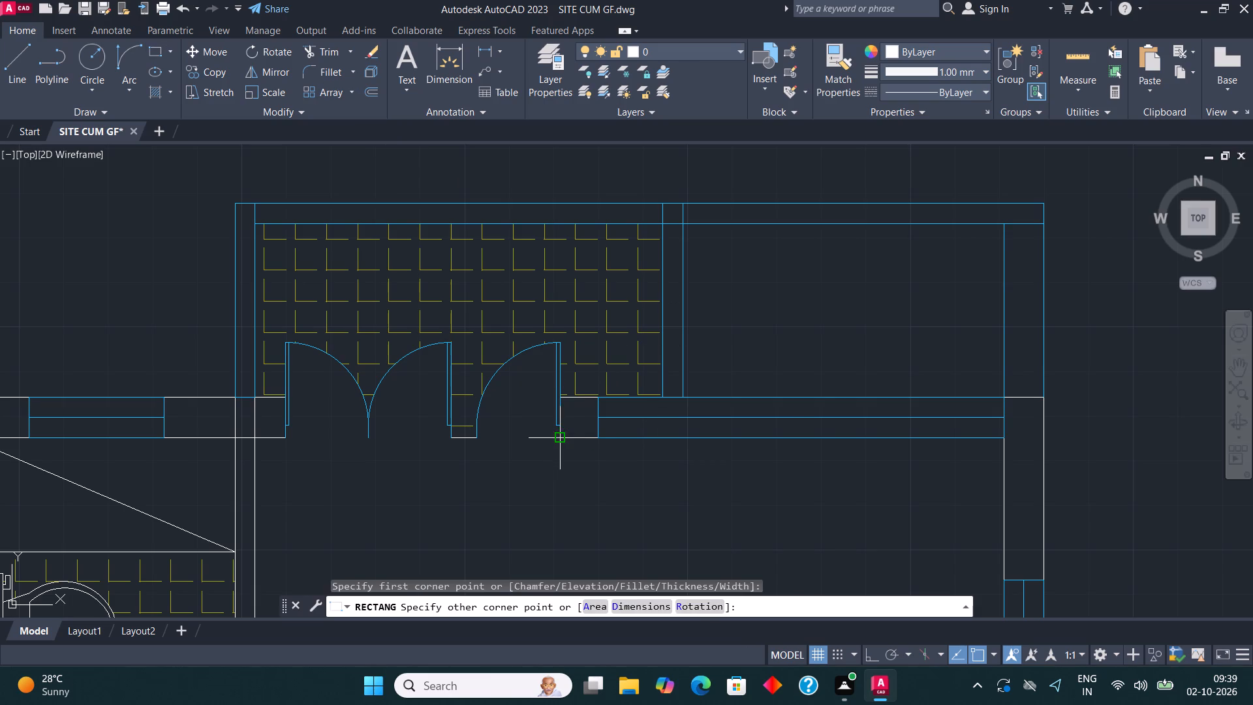
left_click(602, 398)
Narrow the northwest room's pier rectangle by stretching its window-side edge about 3 inches toward the balcony door.
scroll(809, 328, "down", 3)
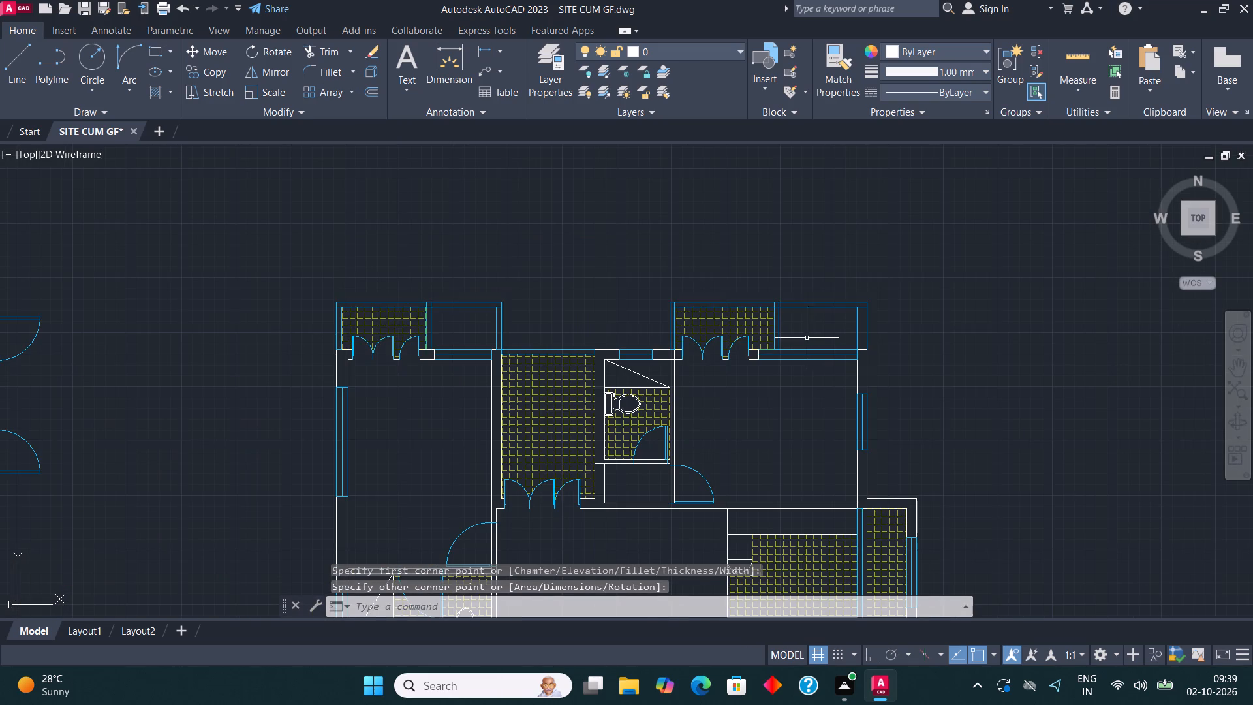
scroll(454, 359, "up", 3)
middle_click_drag(523, 450, 670, 476)
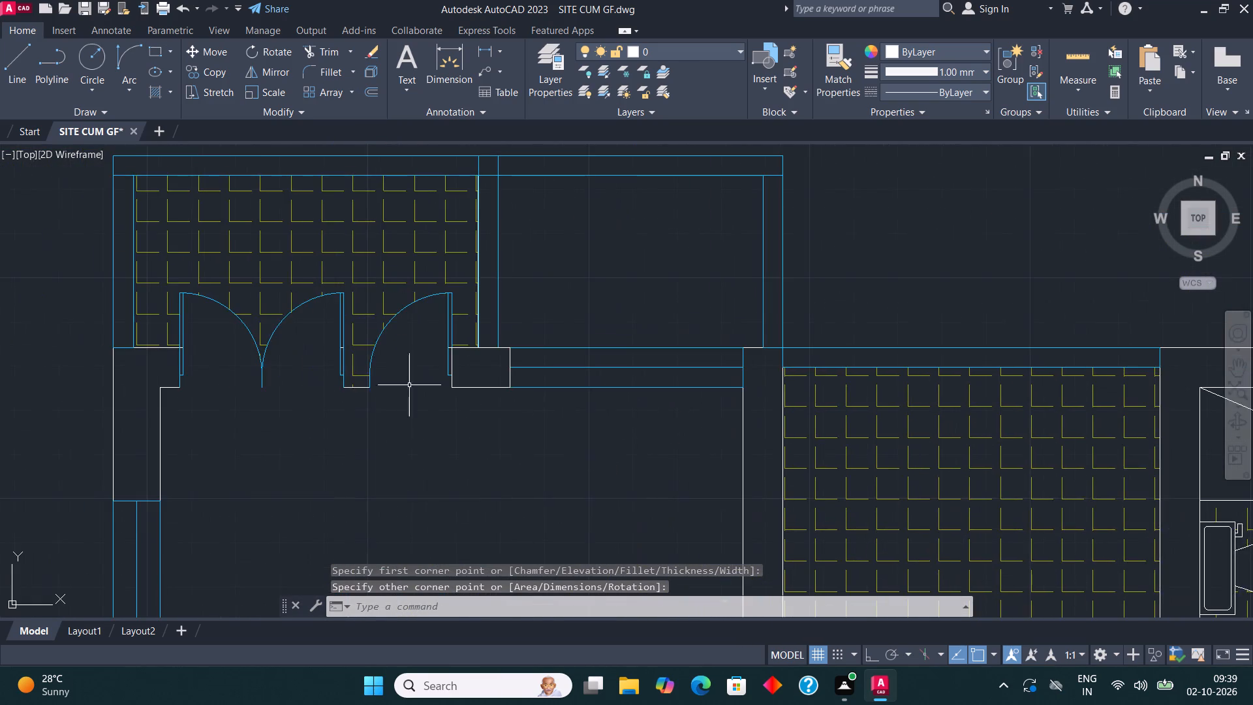
scroll(392, 363, "up", 2)
left_click(687, 355)
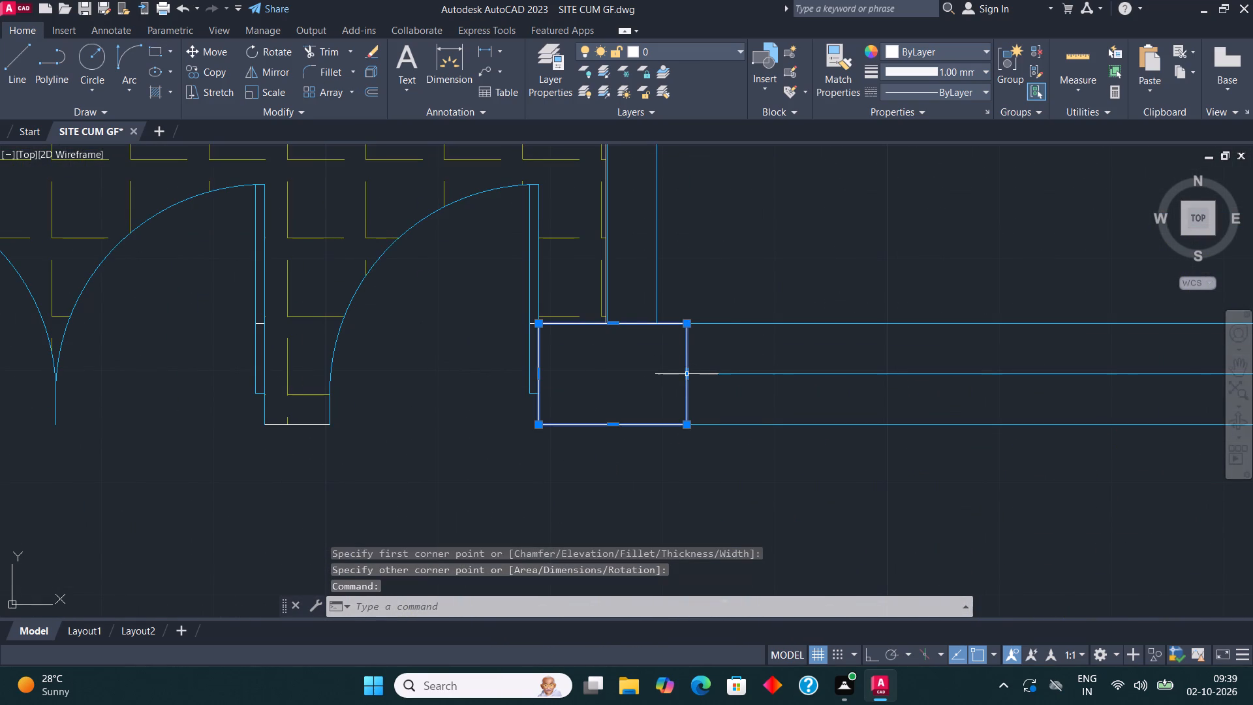
left_click(685, 377)
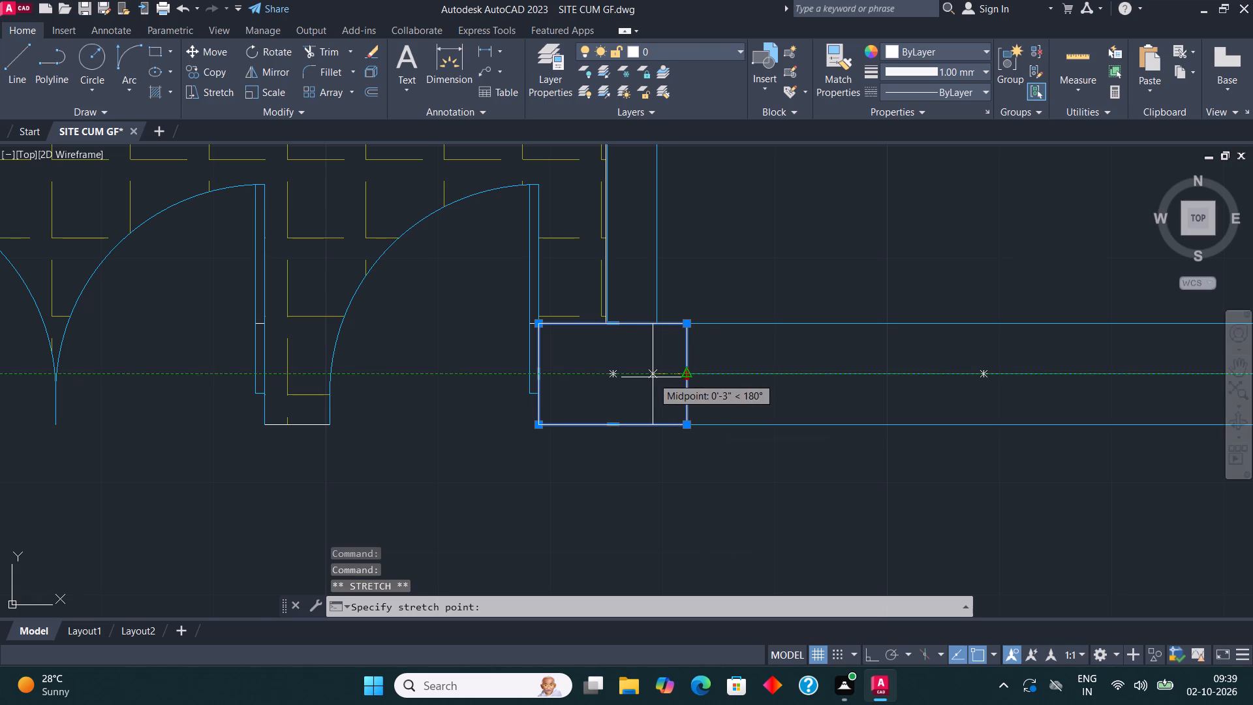
left_click(653, 377)
middle_click_drag(784, 367, 687, 393)
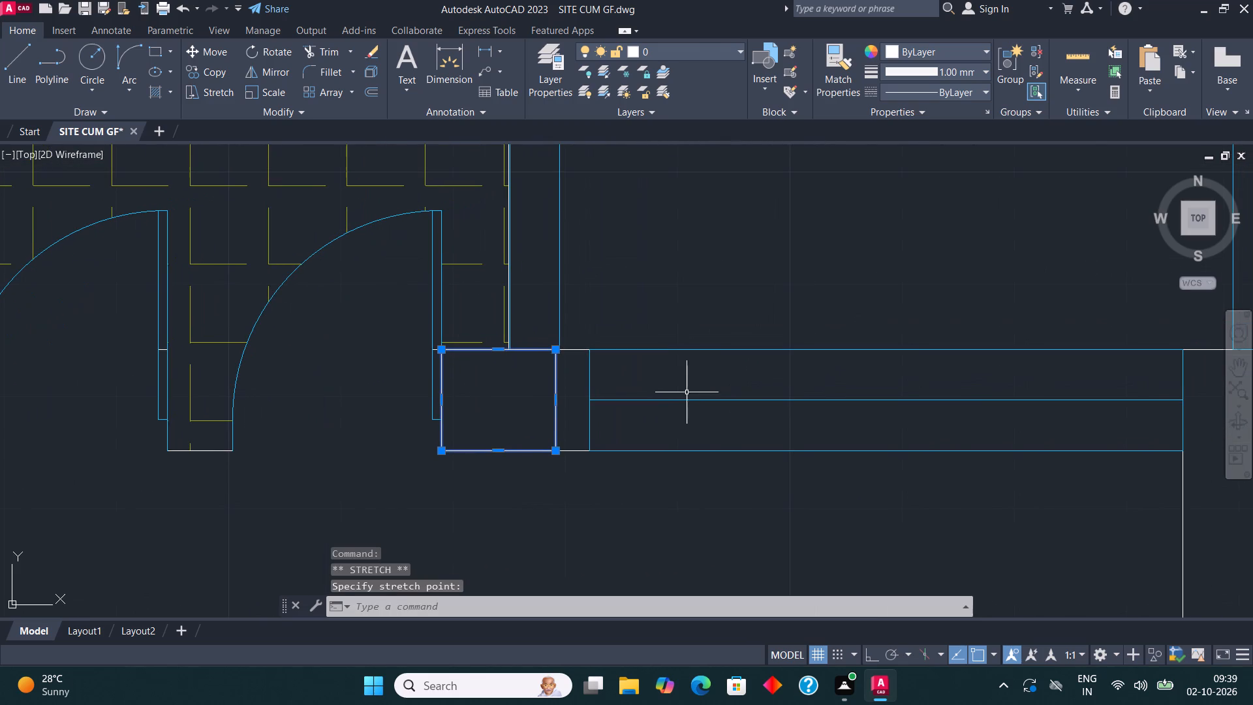
key("Escape")
Trim away both halves of the window's old end line beside the narrowed northwest pier.
left_click(319, 50)
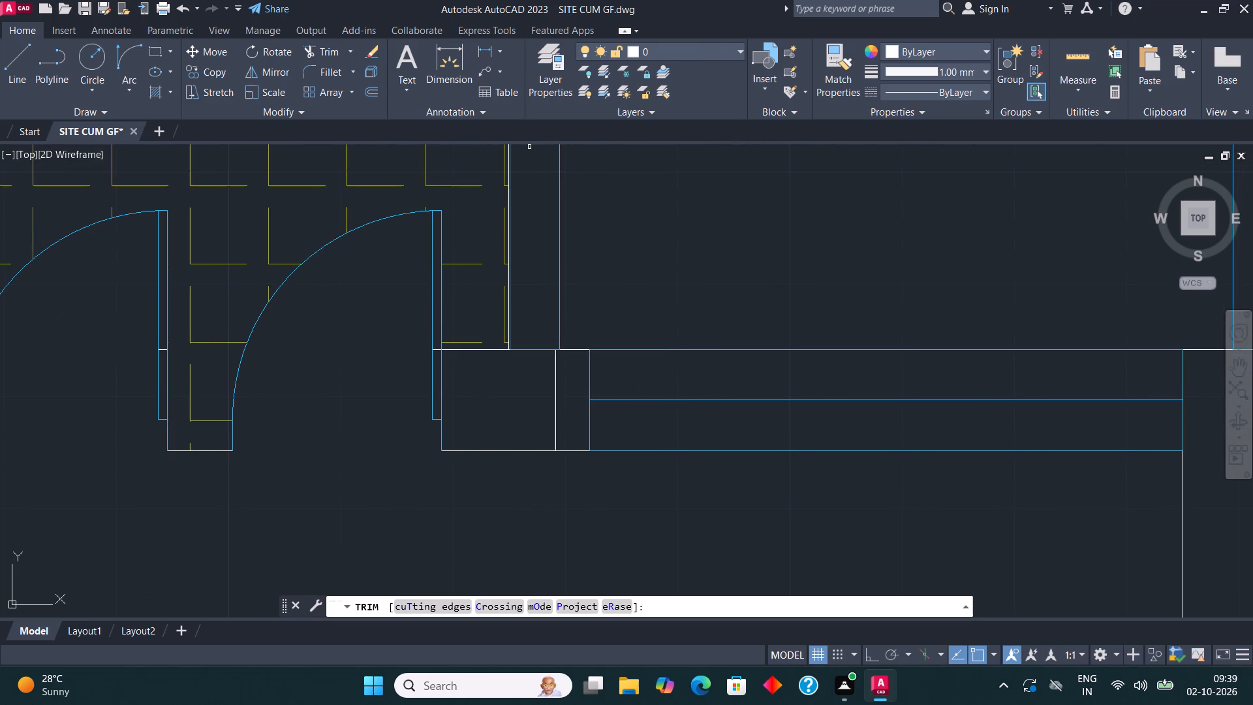
left_click(586, 375)
left_click(604, 374)
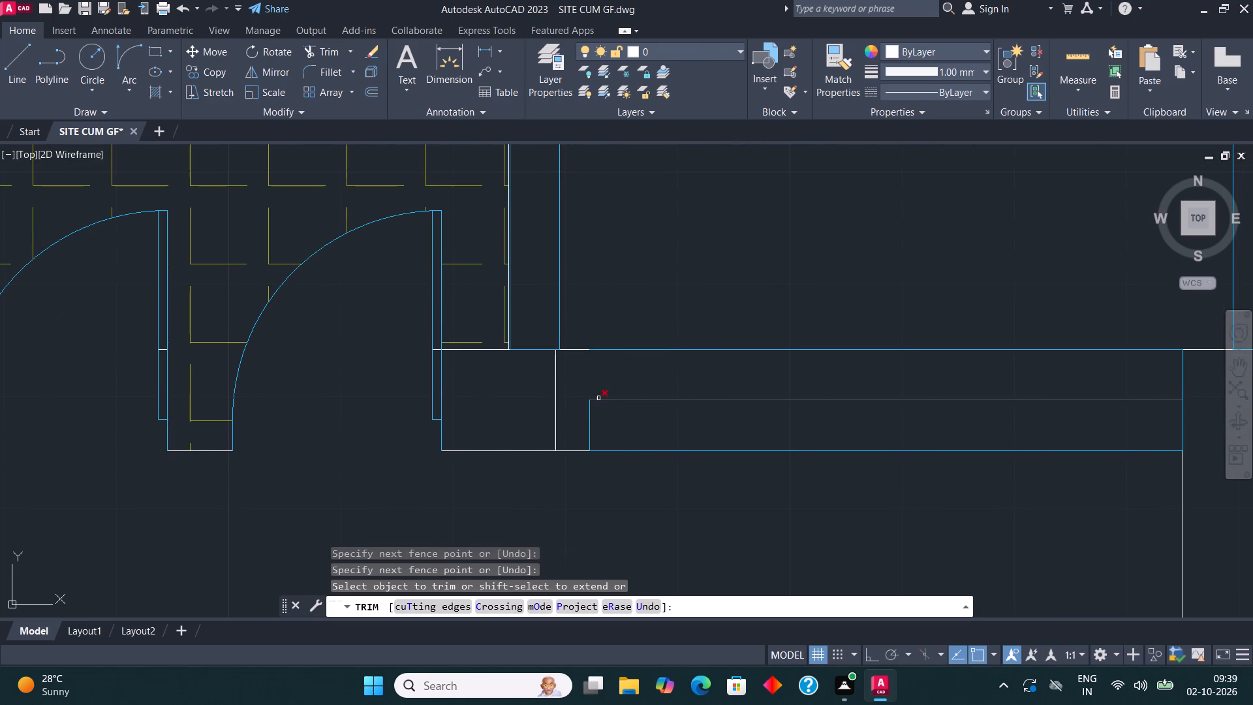
left_click(587, 424)
left_click(614, 425)
key("Escape")
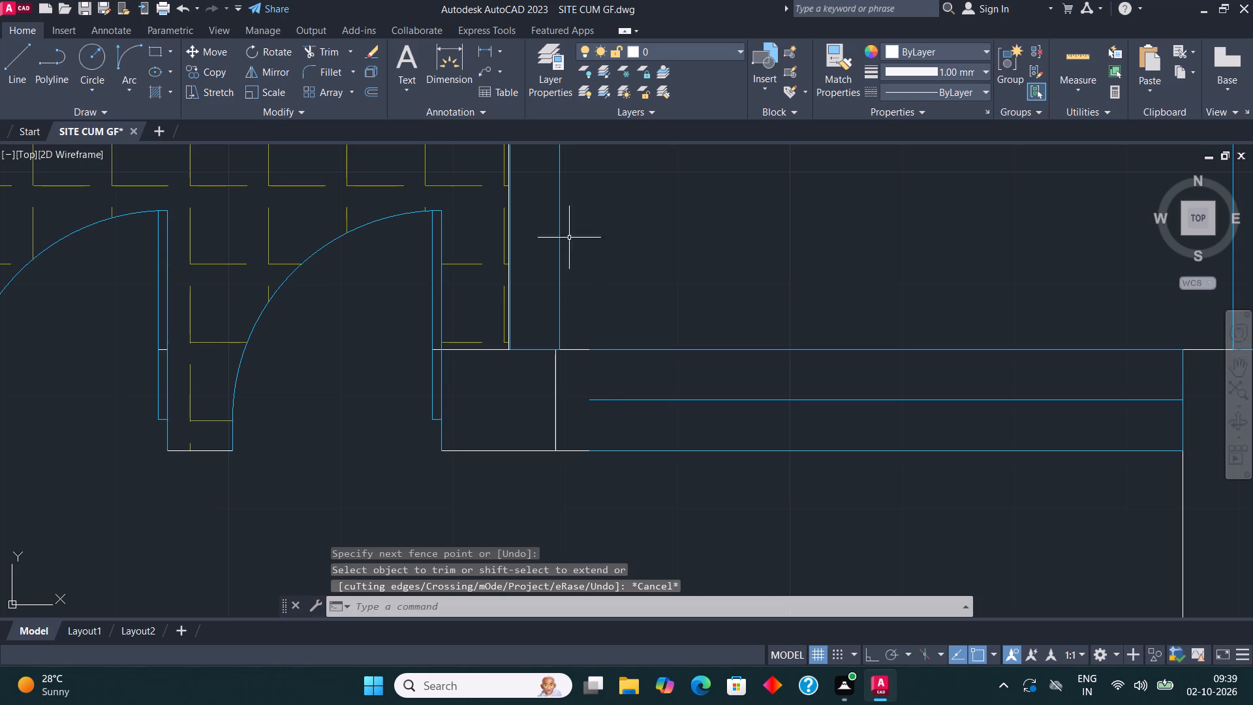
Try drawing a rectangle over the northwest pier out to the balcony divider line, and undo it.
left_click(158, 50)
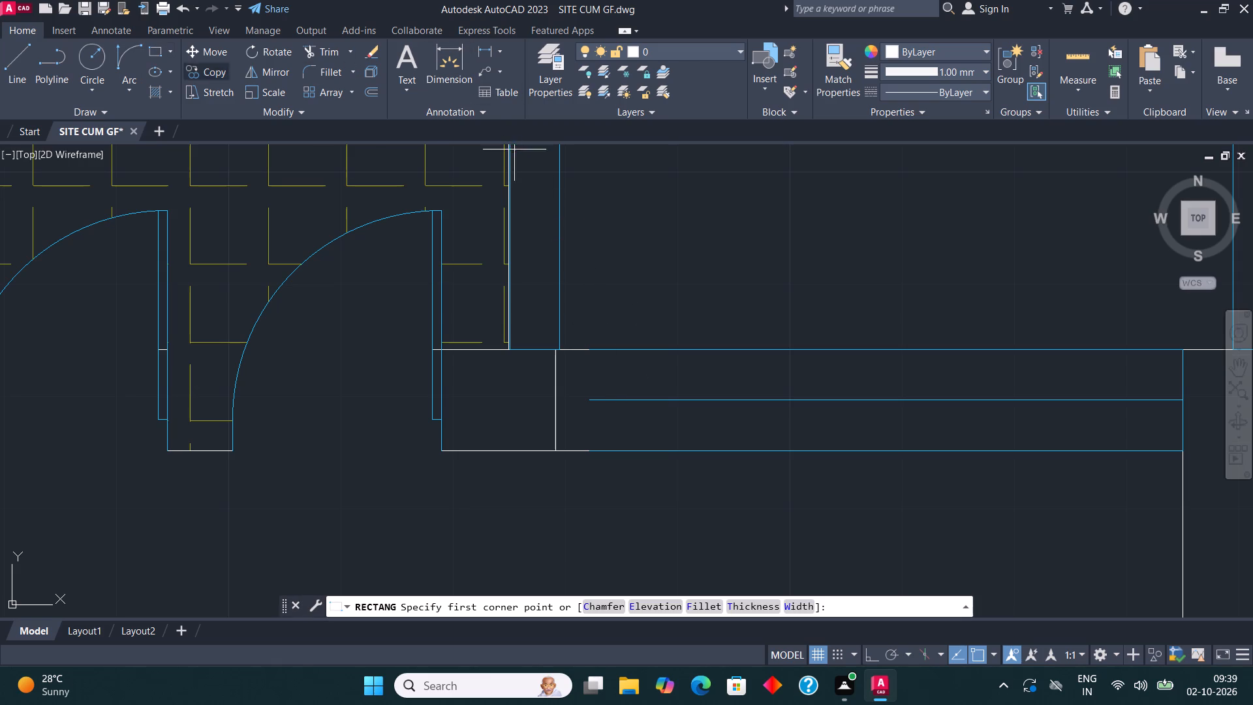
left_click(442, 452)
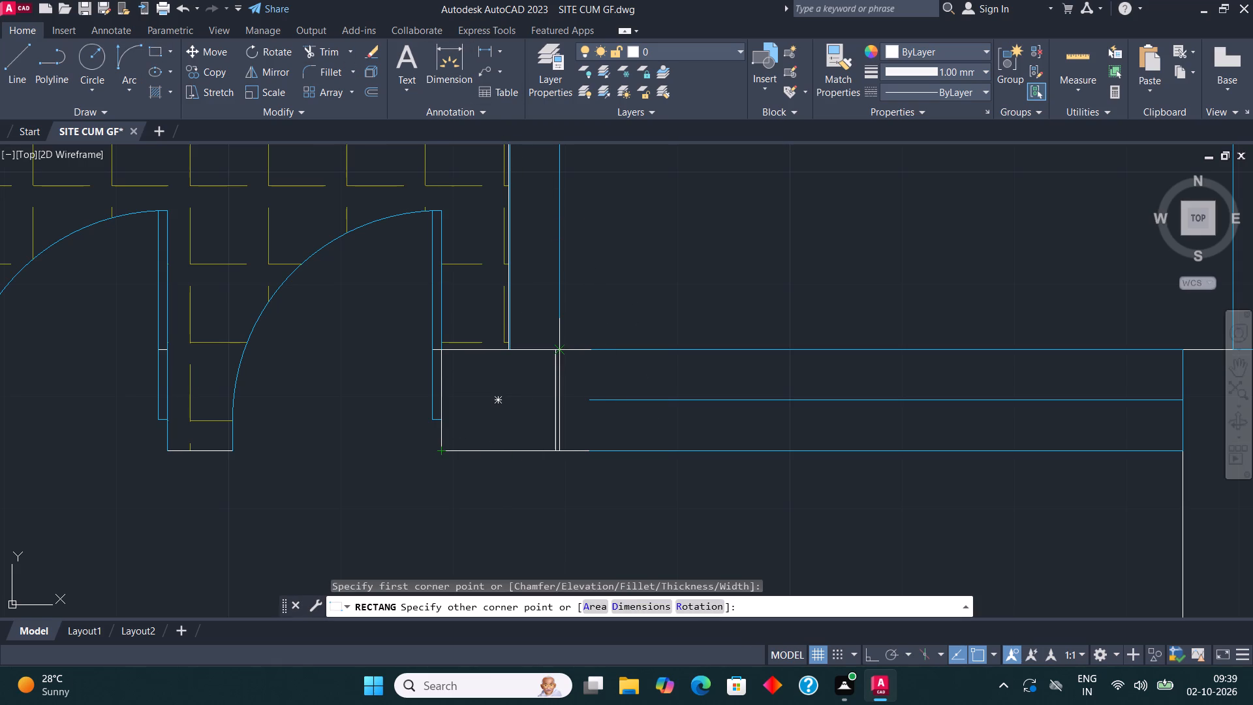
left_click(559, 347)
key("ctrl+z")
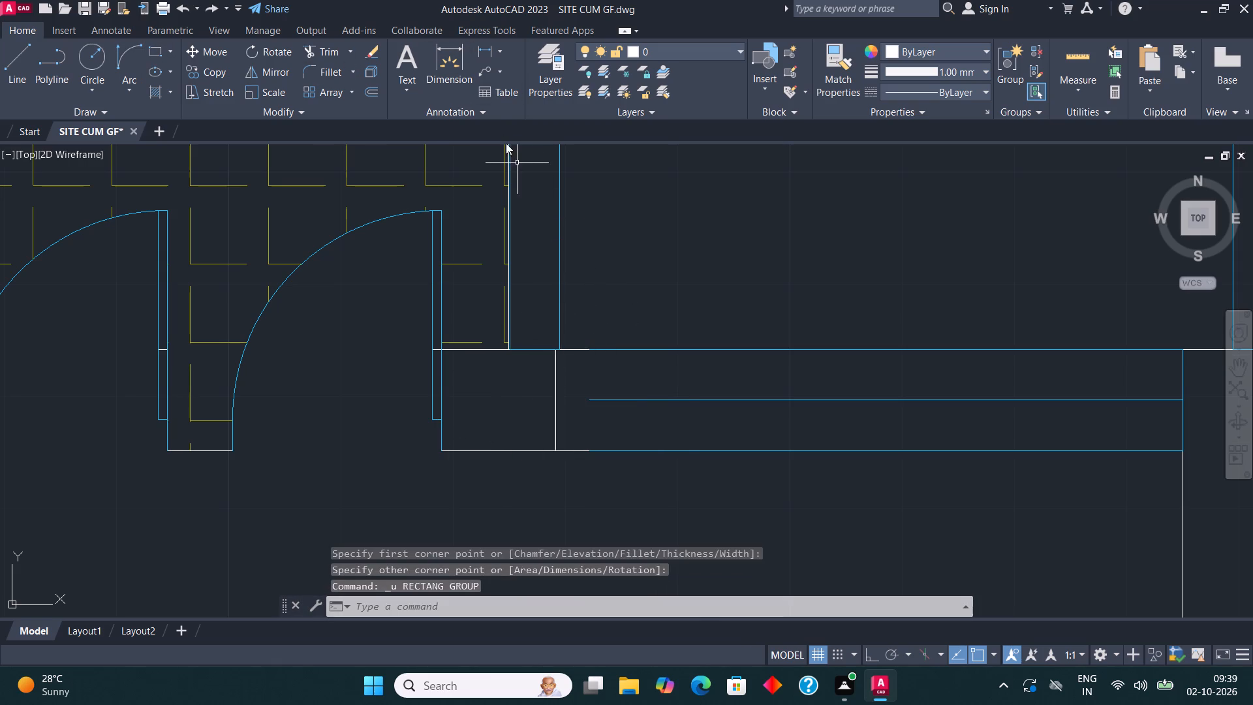
Draw a rectangle over the narrowed northwest pier, matching its corners exactly.
left_click(156, 47)
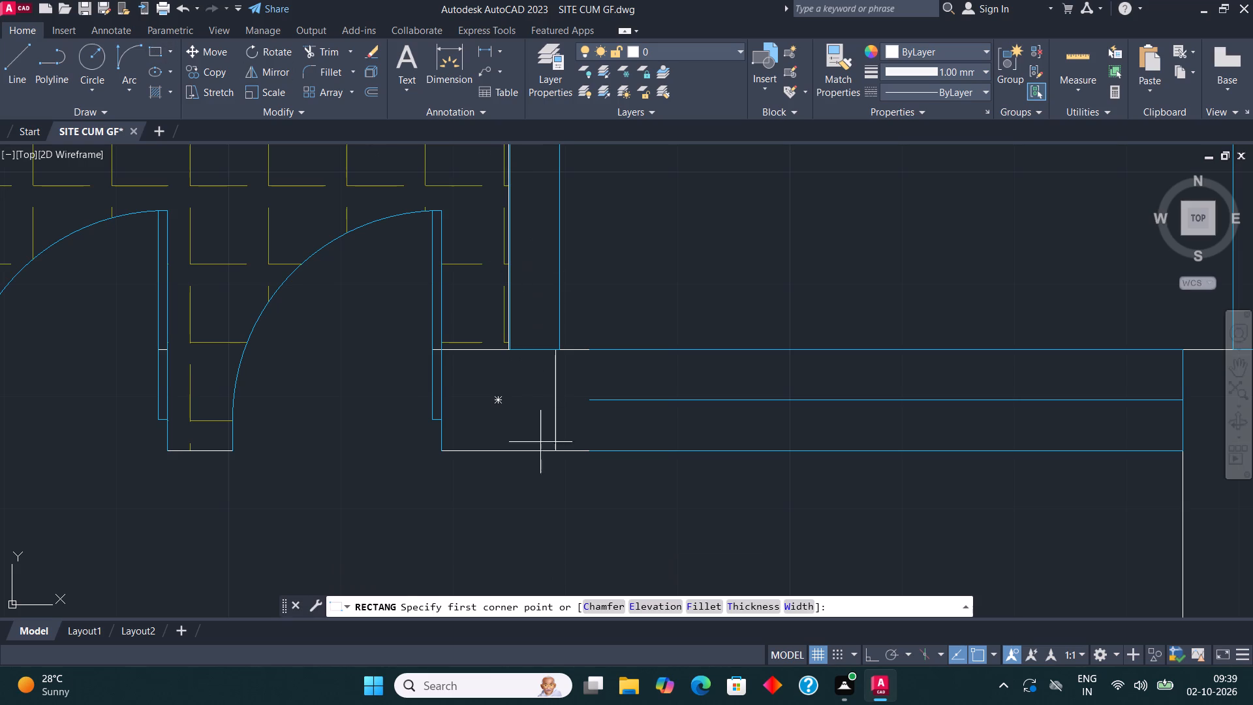
left_click(439, 452)
left_click(553, 351)
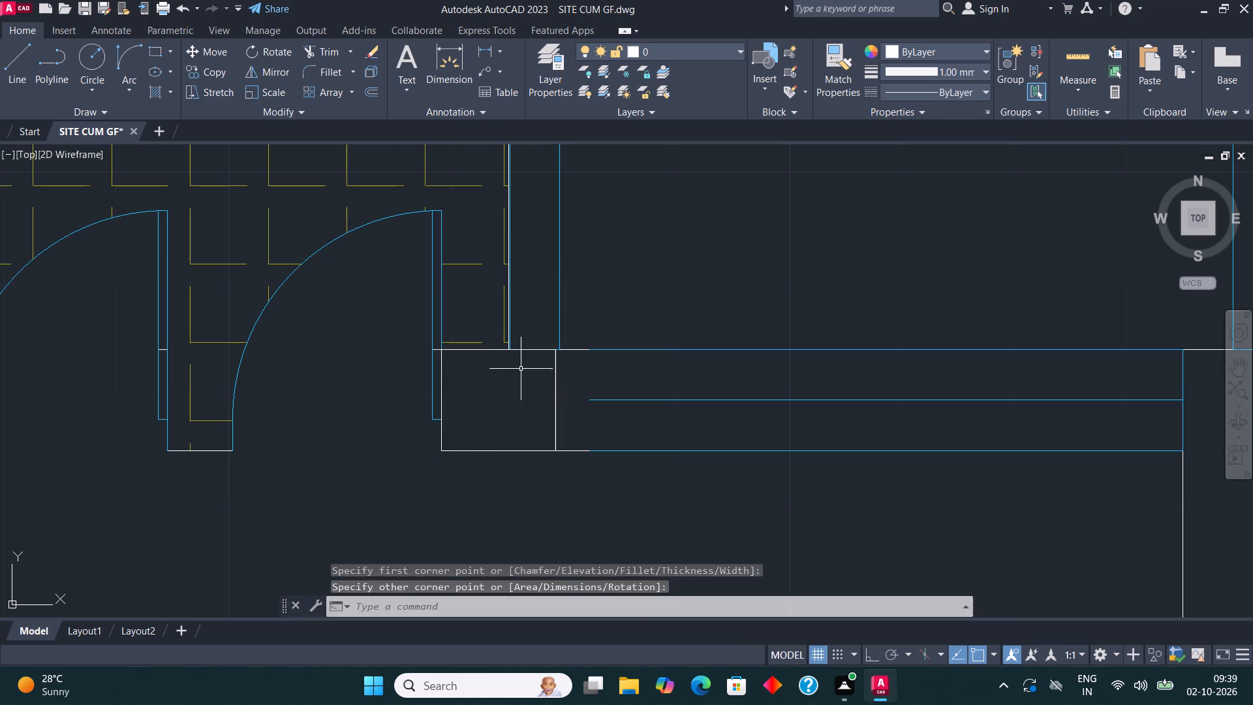
key("Escape")
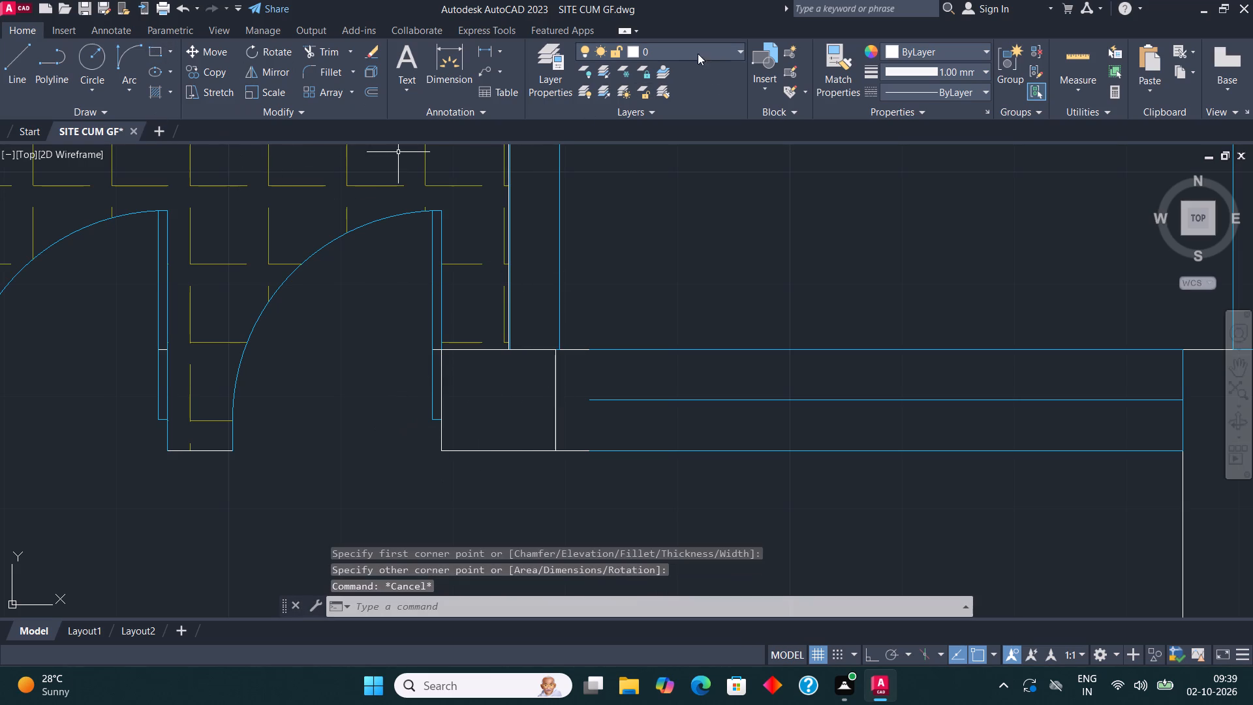
On the window layer, draw lines from the narrowed pier's north and south corners along the window's outer lines, with Ortho on for the south one.
left_click(690, 48)
left_click(685, 111)
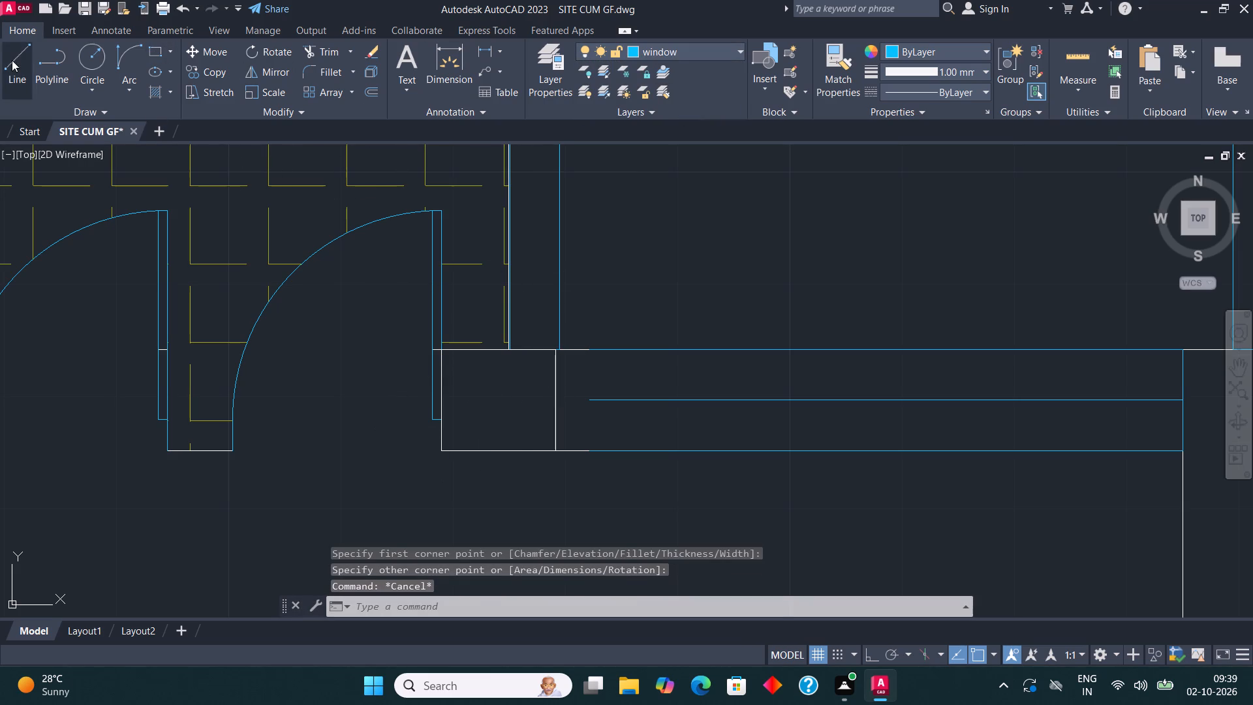
left_click(12, 57)
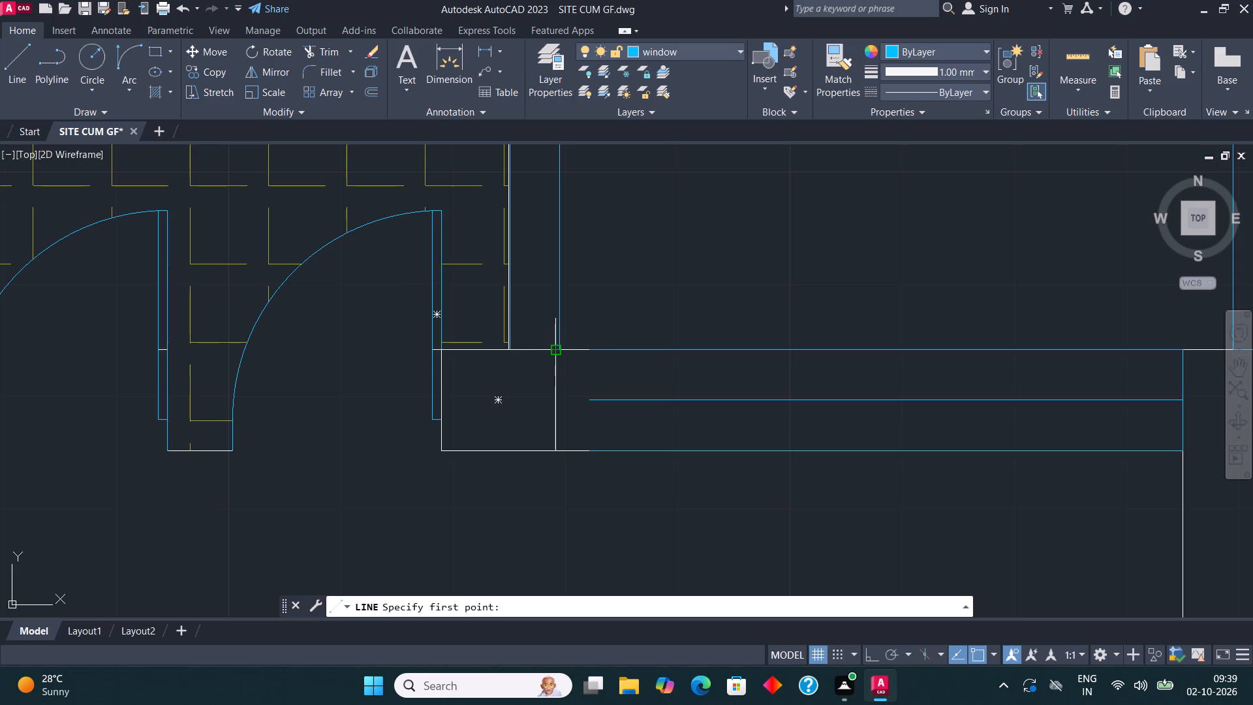
left_click(554, 347)
left_click(612, 350)
left_click(18, 50)
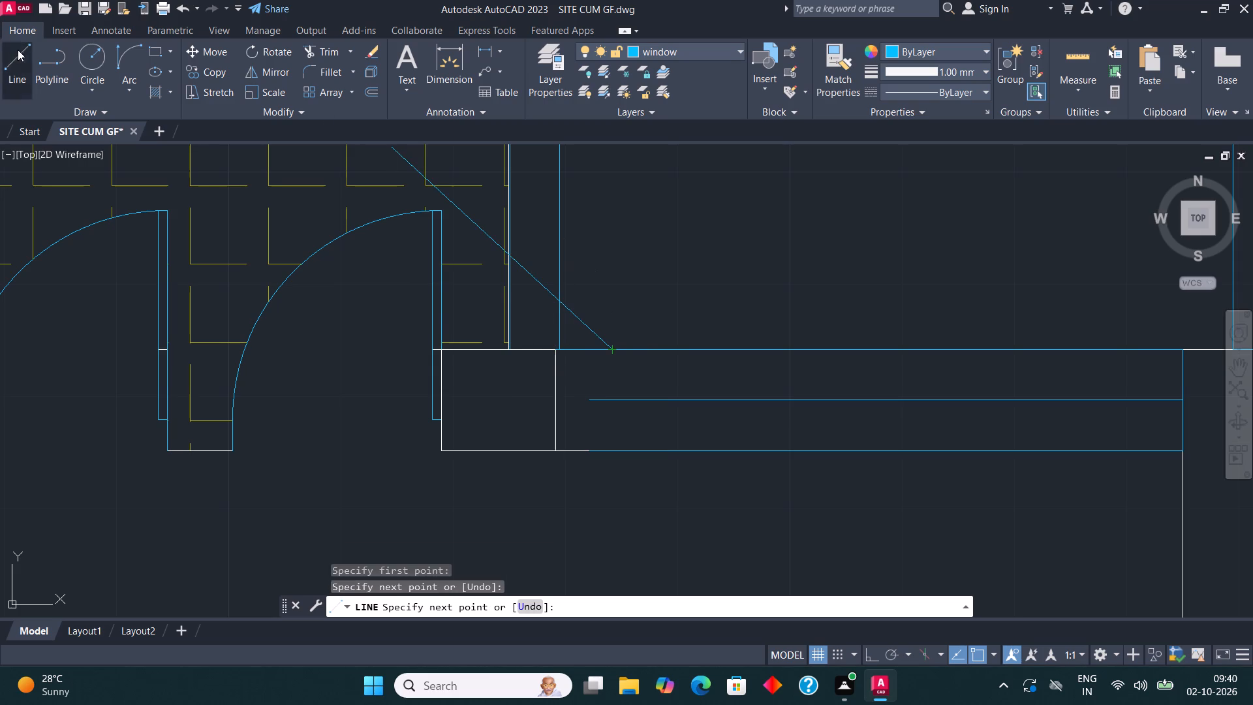
left_click(558, 448)
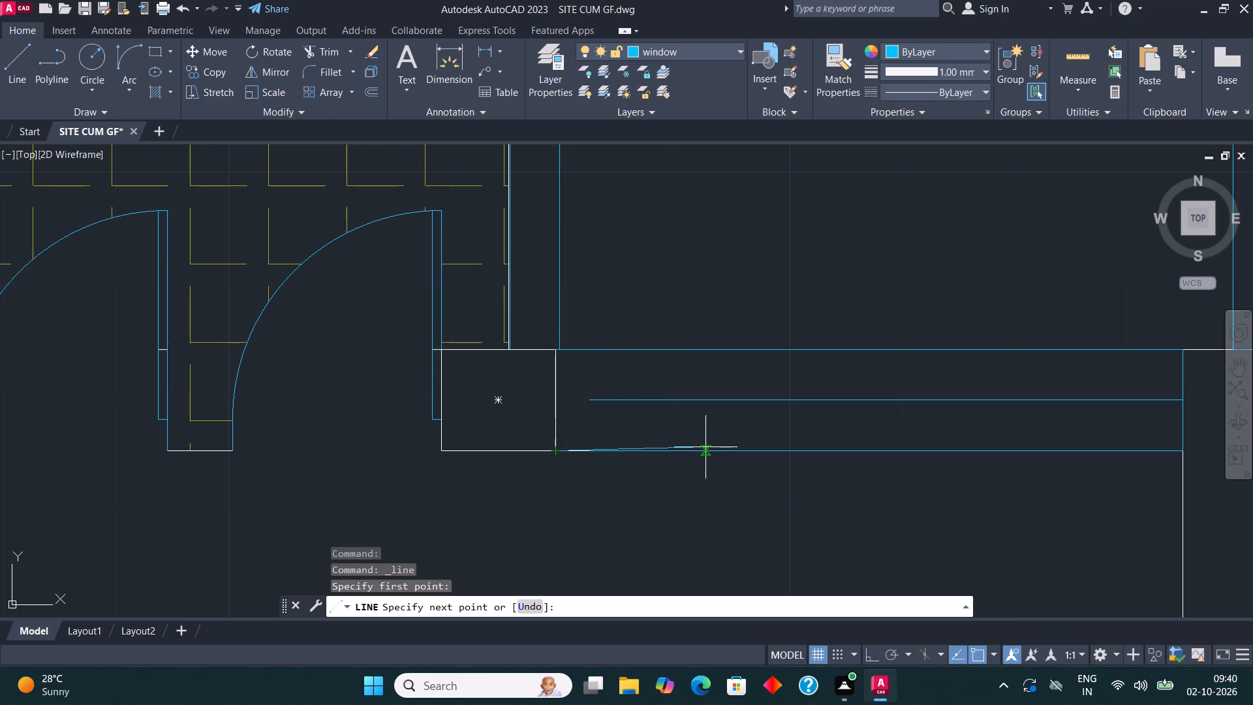
key("F8")
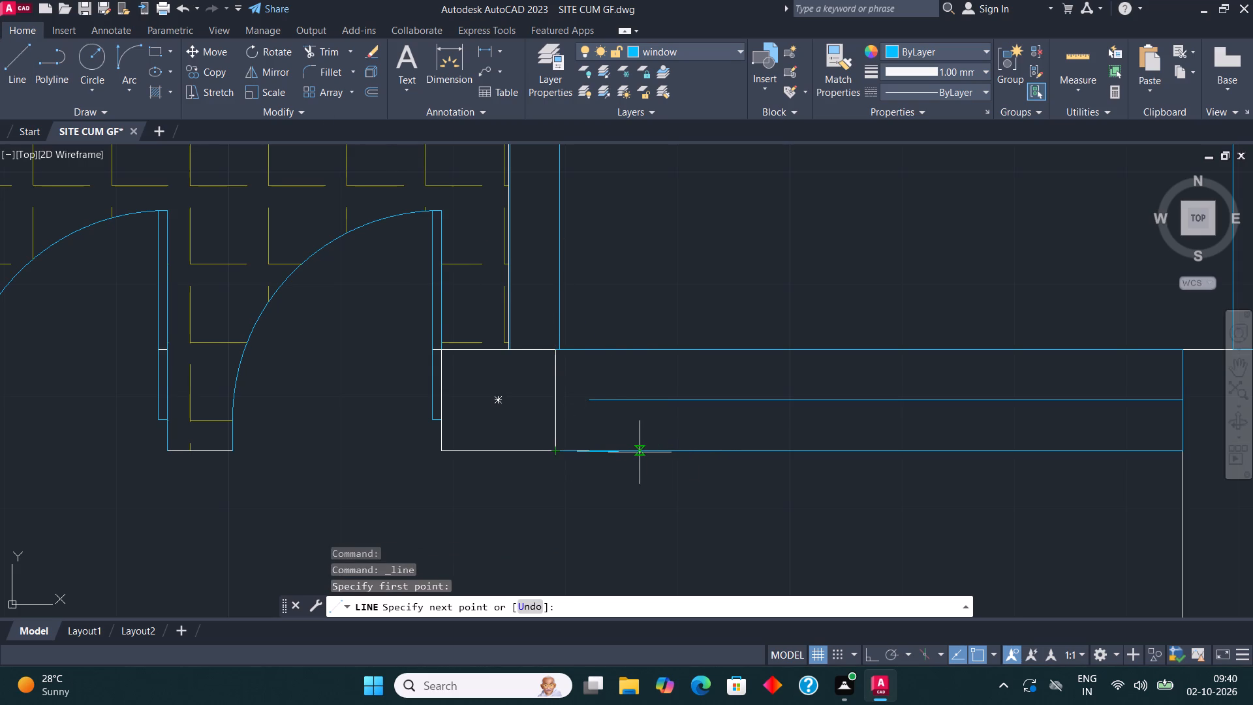
left_click(636, 450)
key("Escape")
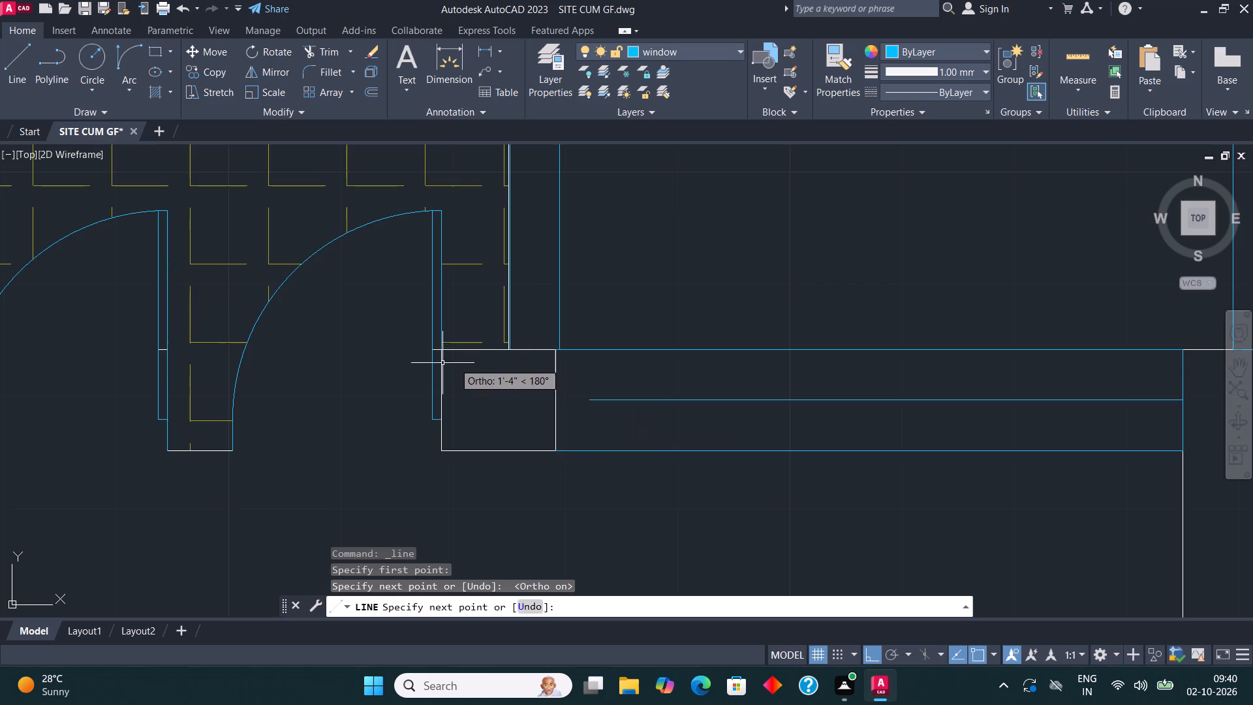
Trim the short horizontal stub crossing the door leaf at the northwest pier's door-side corner.
scroll(424, 349, "up", 3)
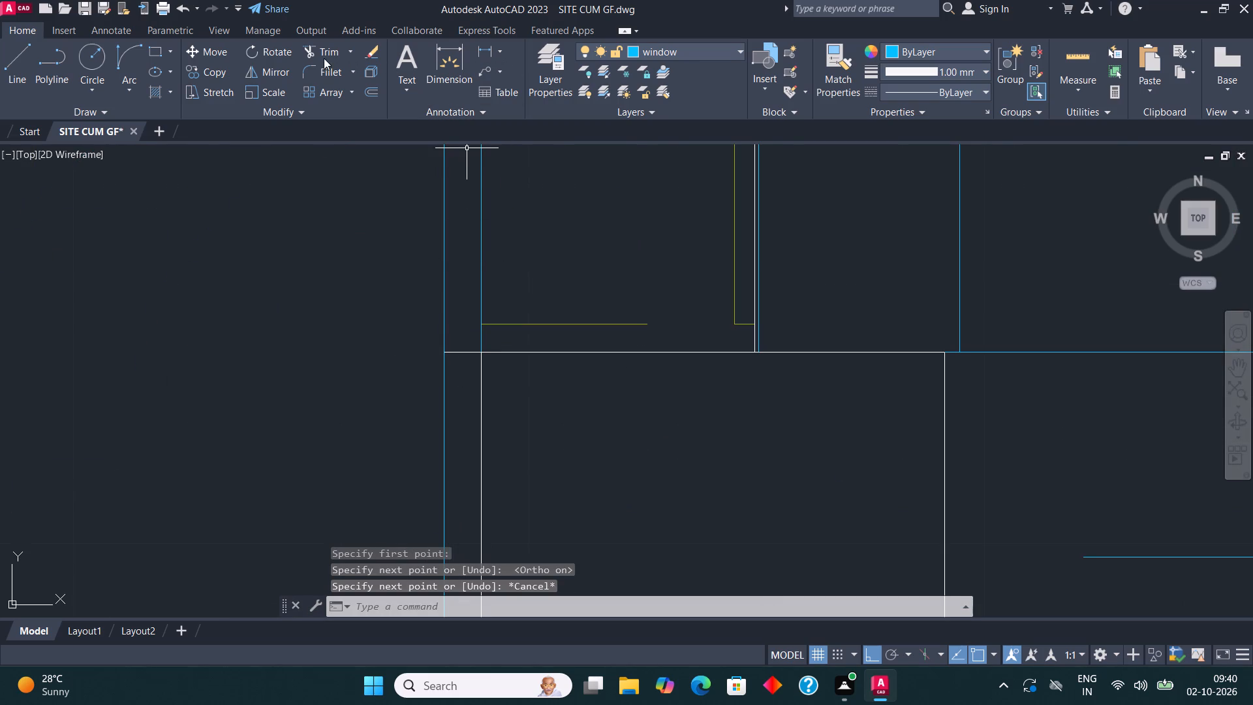
left_click(327, 46)
left_click(459, 345)
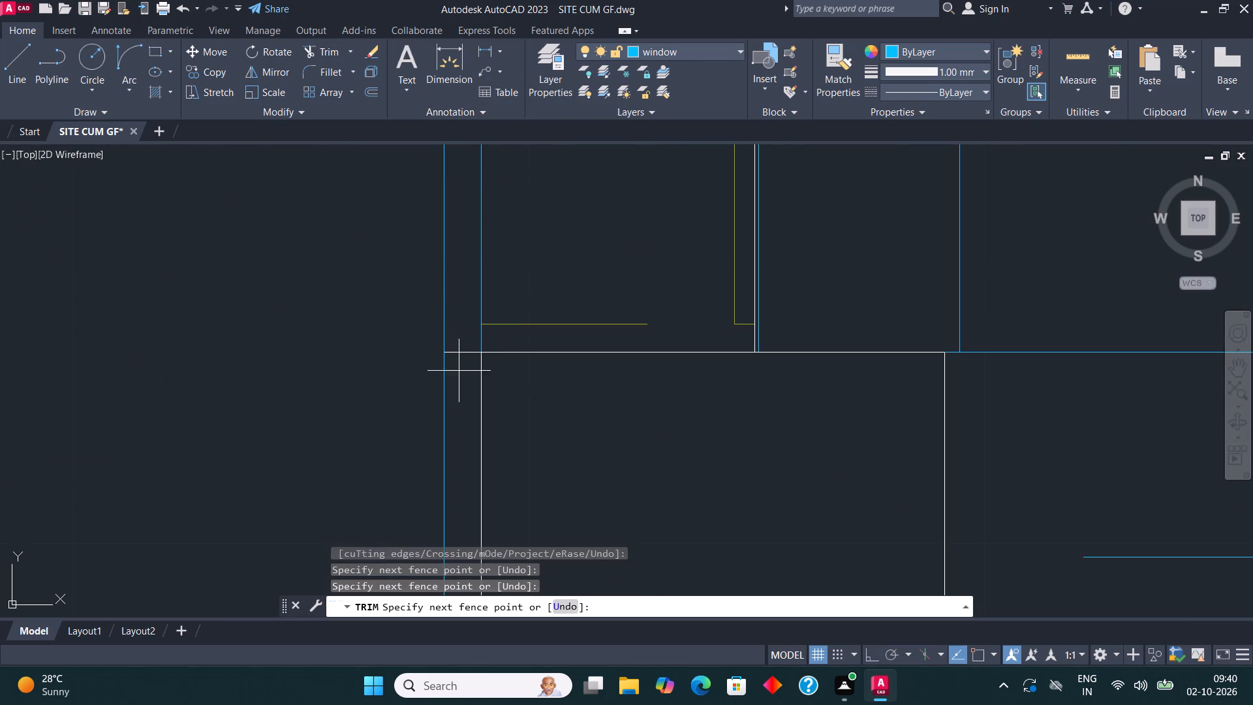
left_click(459, 385)
key("Escape")
On the window layer, draw a rectangle over the southern part of the northwest balcony's west wall.
scroll(303, 342, "down", 2)
scroll(459, 453, "down", 3)
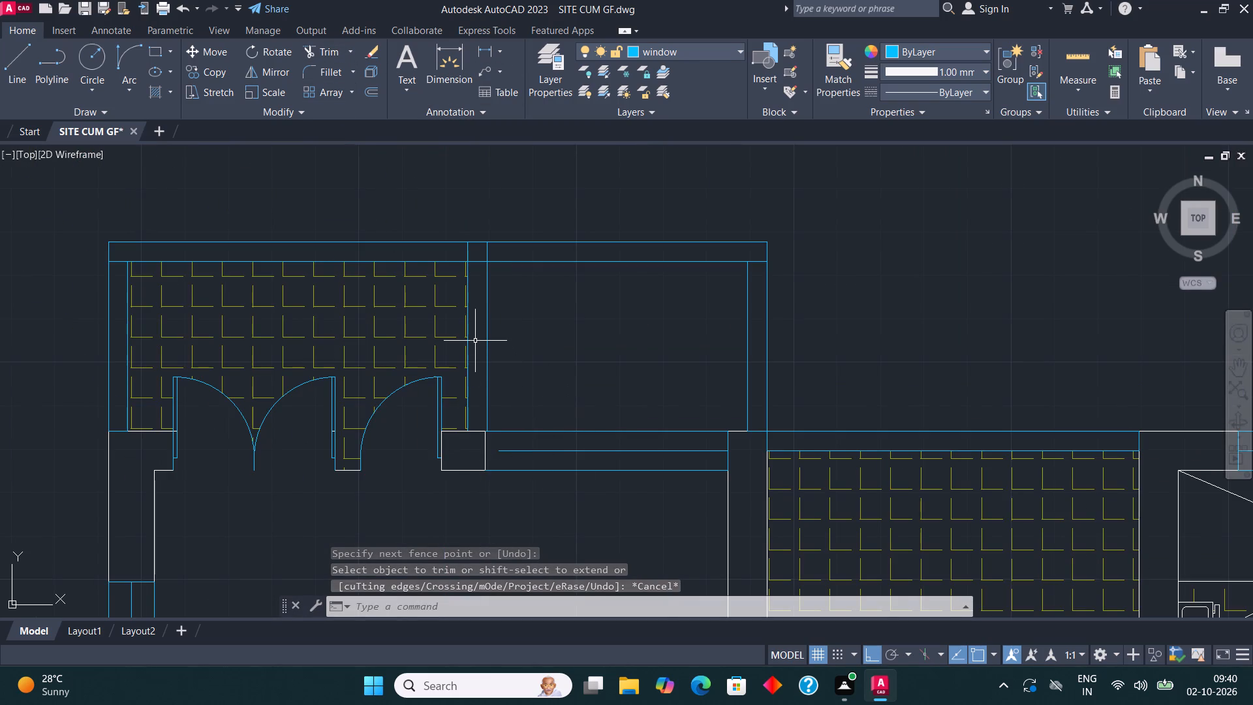
scroll(502, 368, "down", 1)
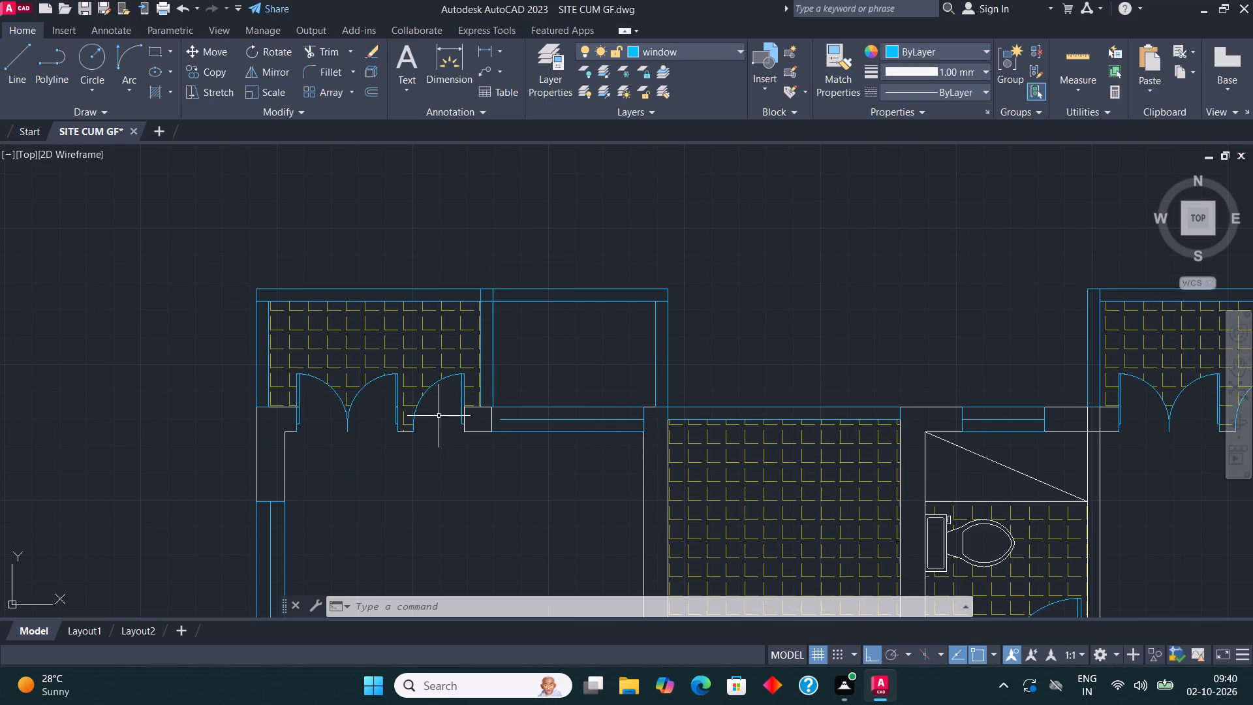
scroll(367, 364, "up", 3)
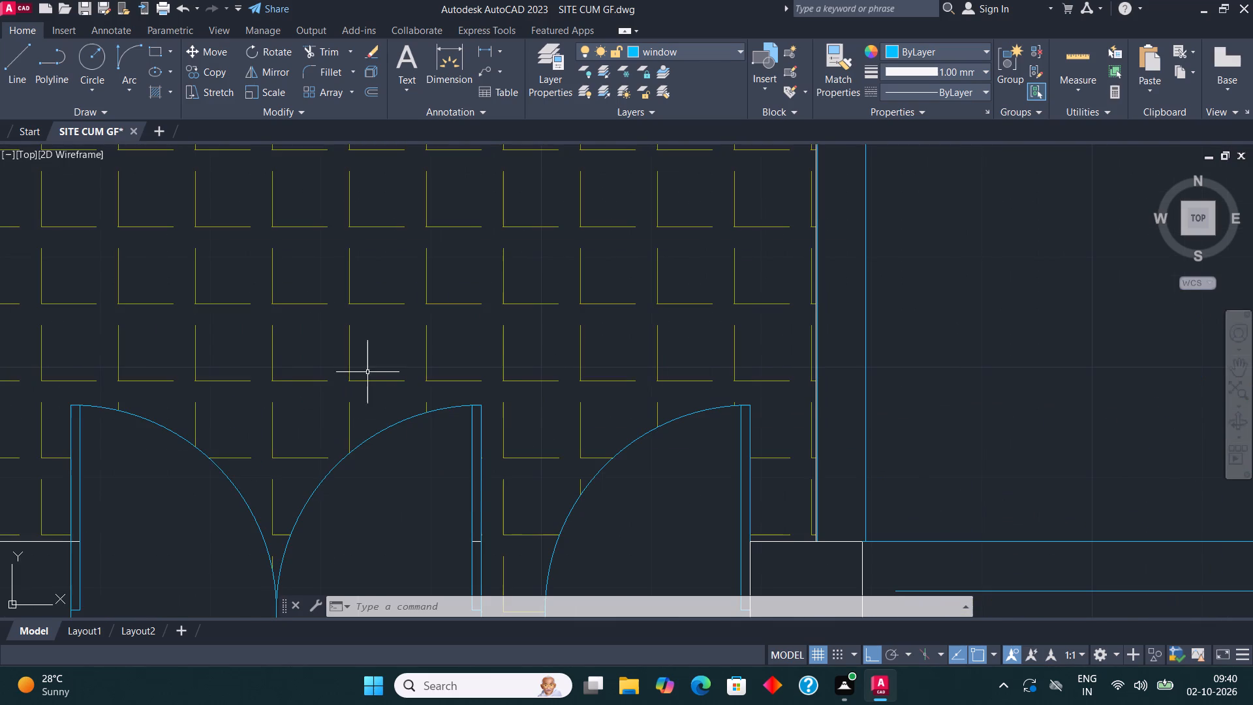
scroll(367, 374, "down", 1)
middle_click_drag(260, 366, 427, 379)
left_click(149, 51)
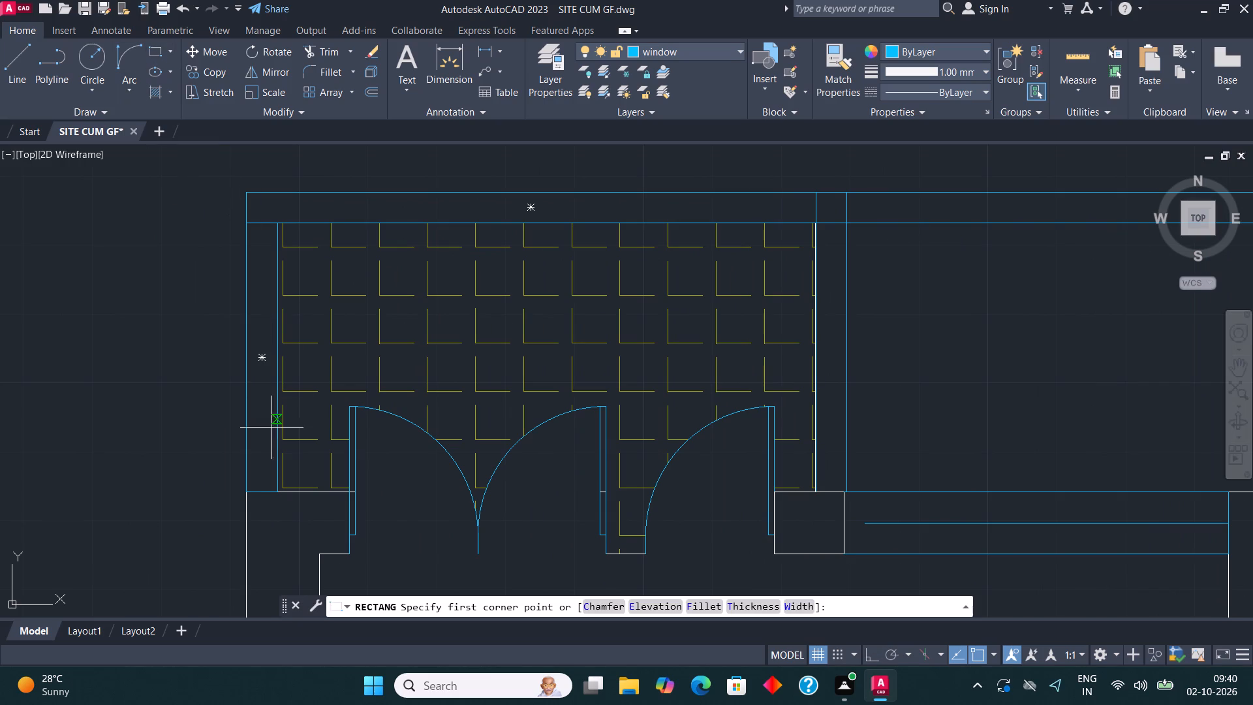
left_click(249, 488)
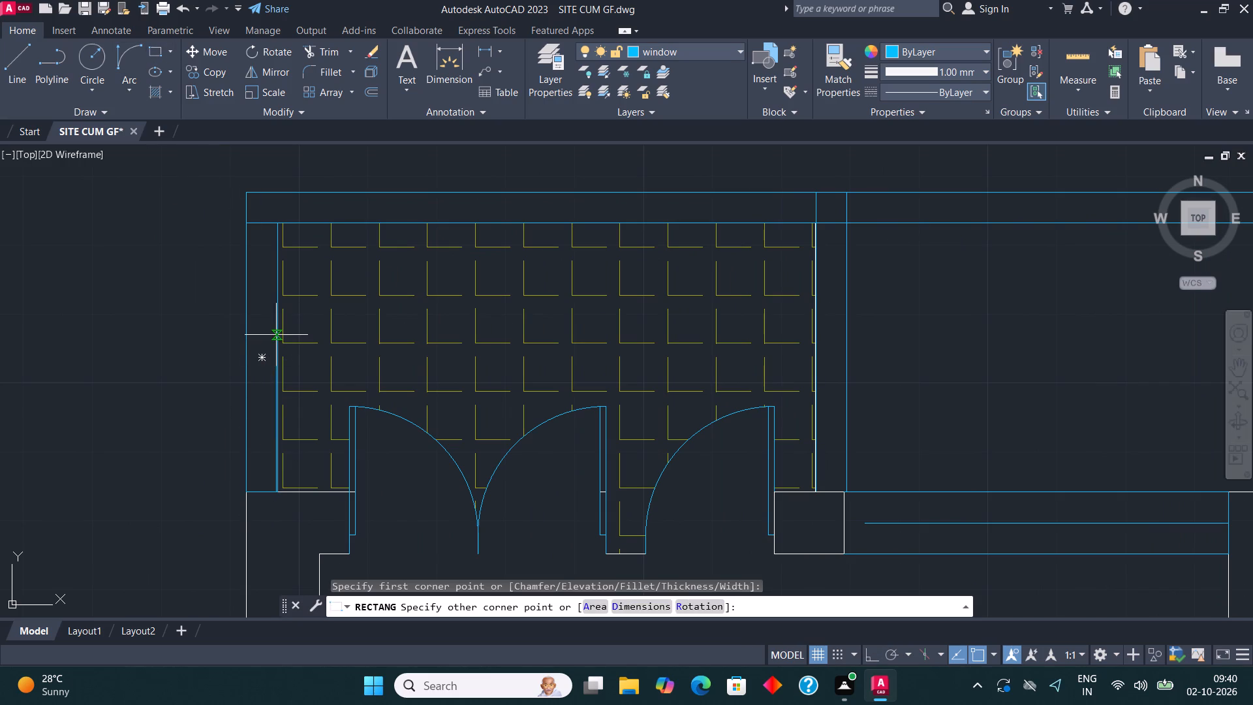
left_click(276, 334)
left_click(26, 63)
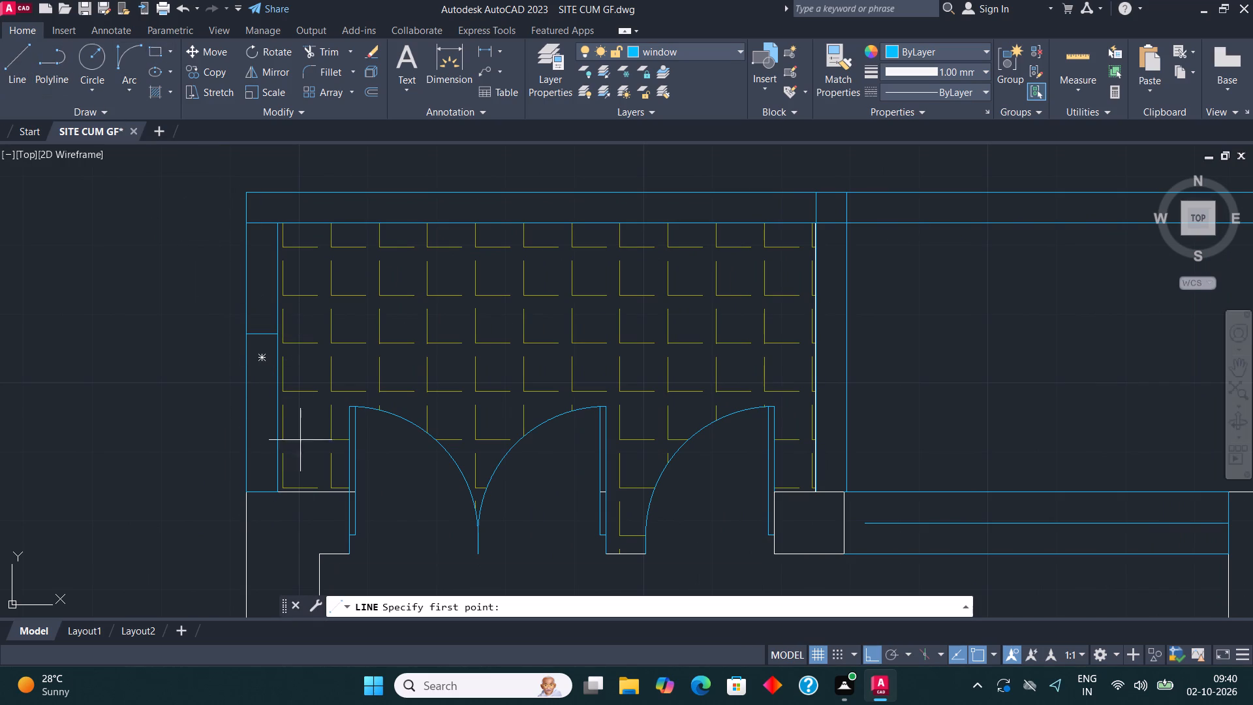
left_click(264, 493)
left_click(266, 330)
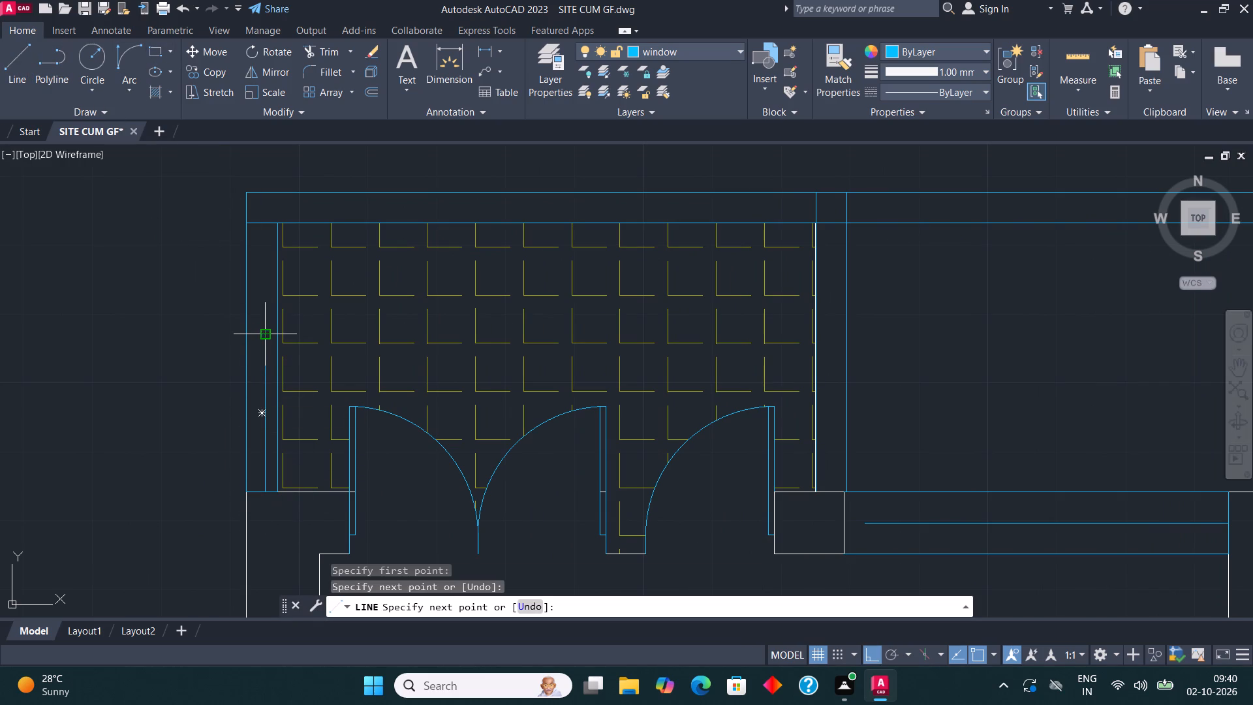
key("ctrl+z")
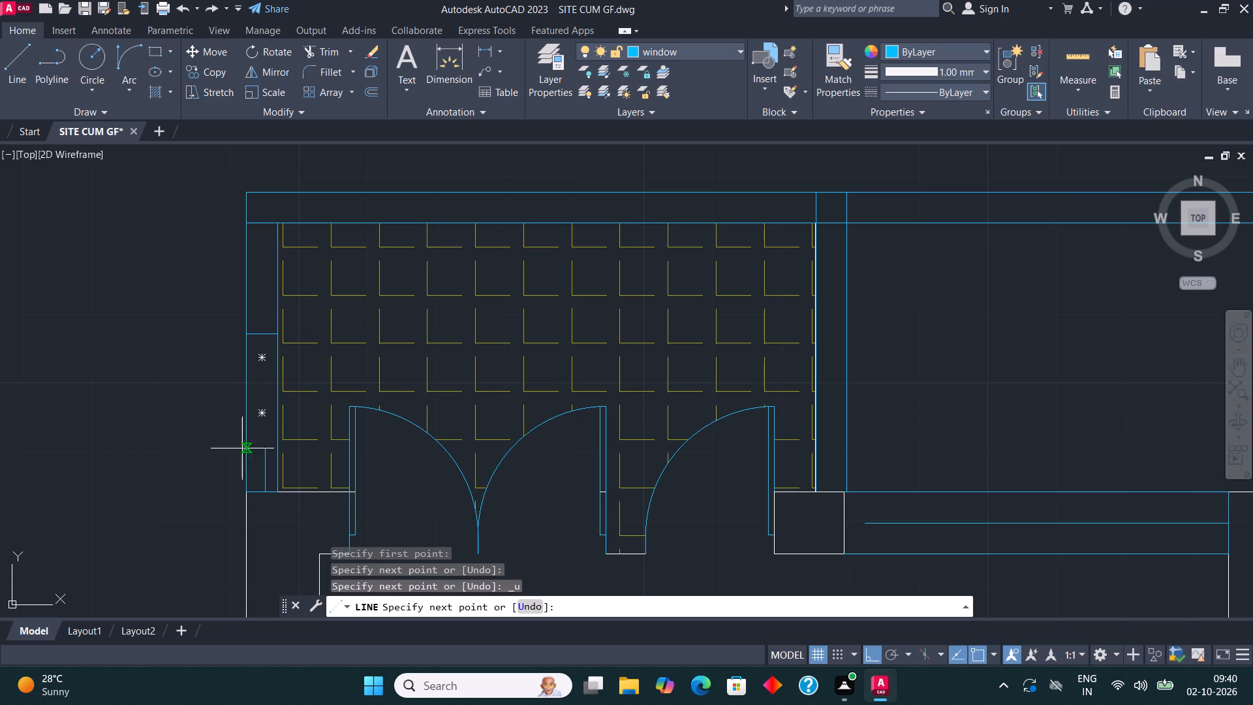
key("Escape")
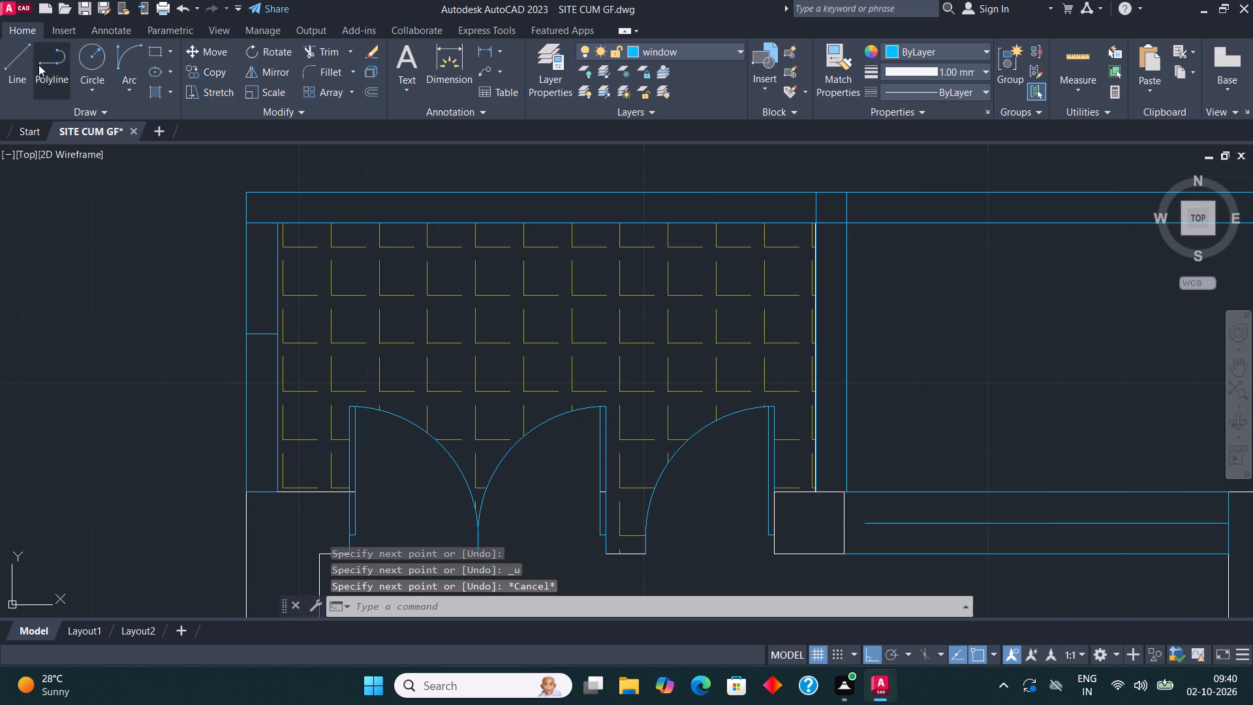
Draw a vertical centre line through the new window rectangle in the northwest balcony's west wall, from its south edge to its north edge.
left_click(25, 59)
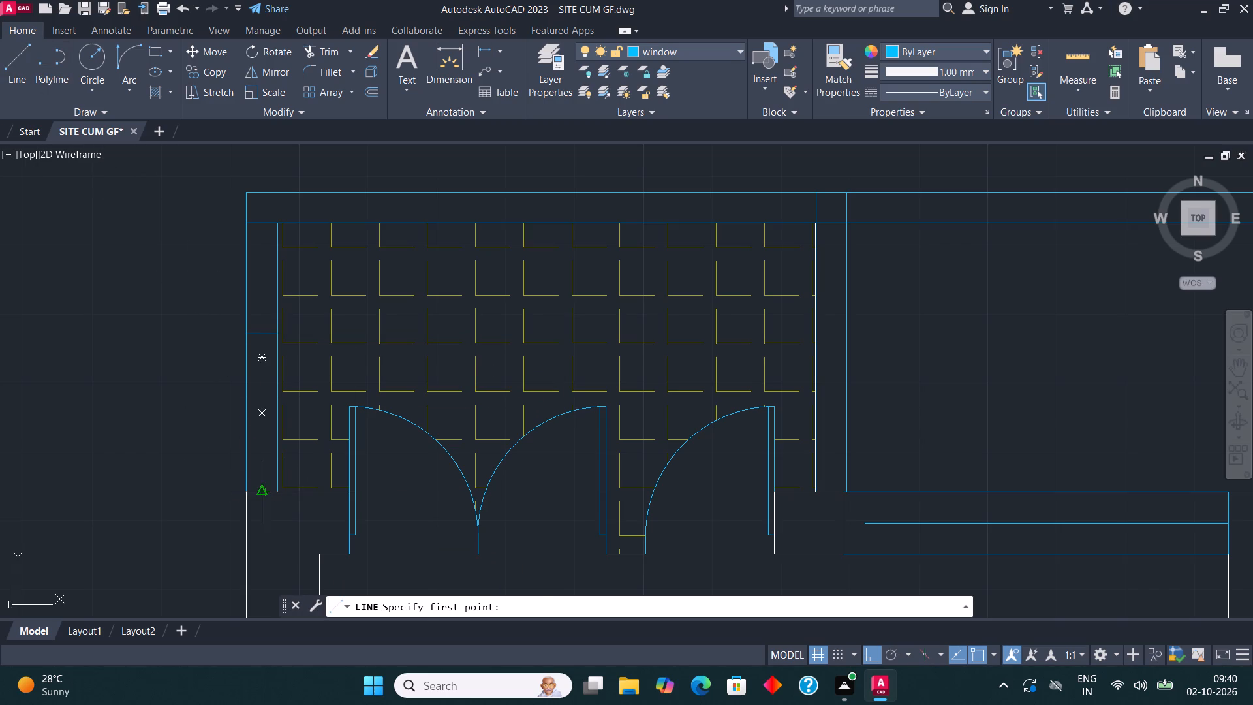
left_click(258, 488)
left_click(260, 339)
key("Escape")
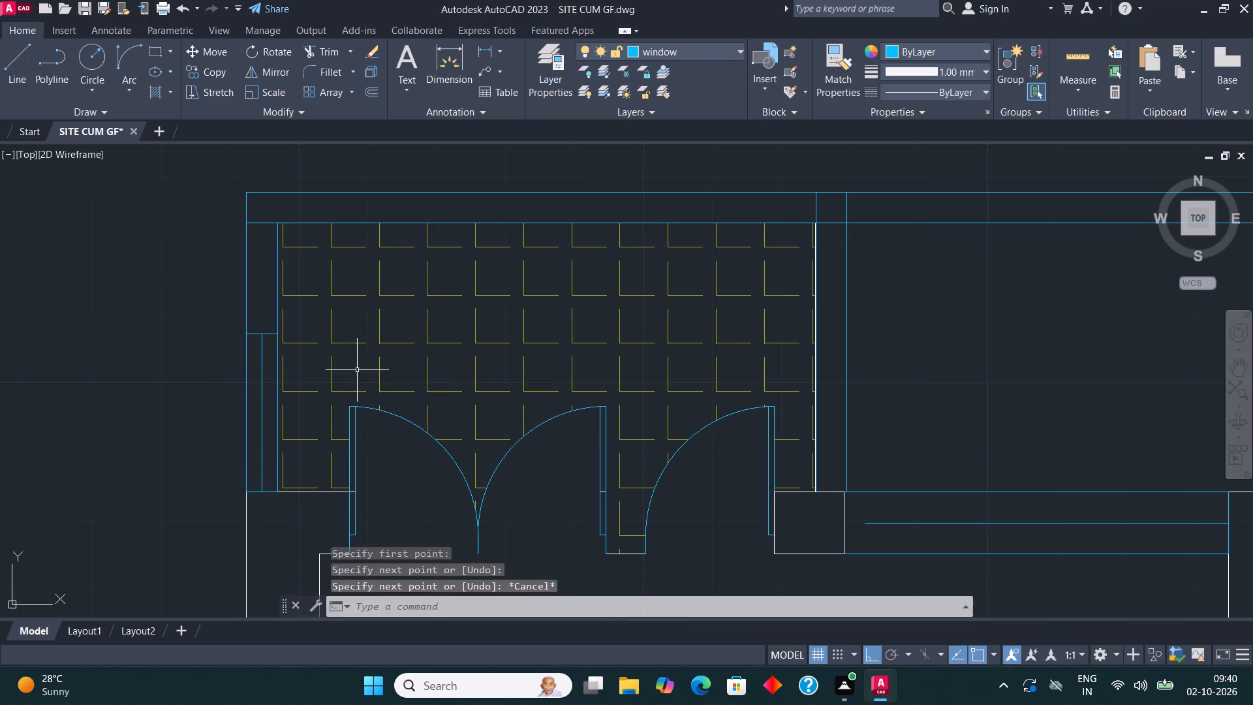
Examine the plan from the north balconies down to the parking bays for remaining walls and openings to finish.
scroll(337, 375, "down", 3)
middle_click_drag(551, 400, 476, 290)
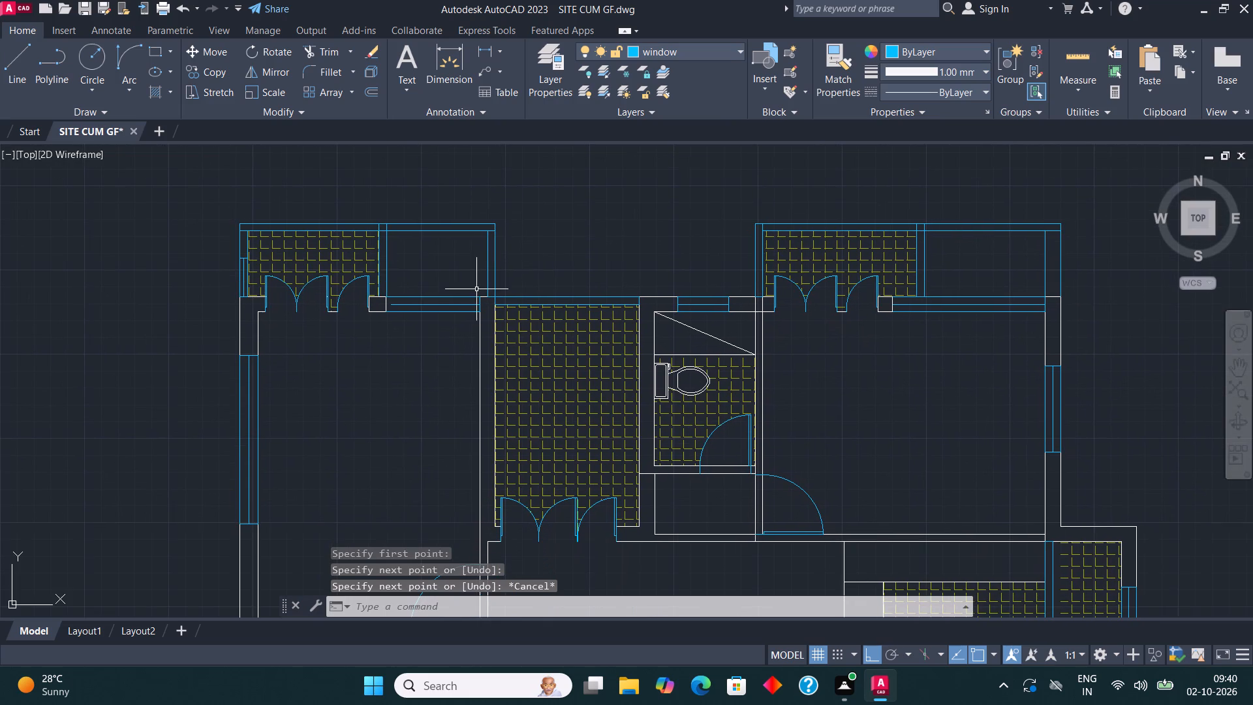
scroll(405, 374, "down", 1)
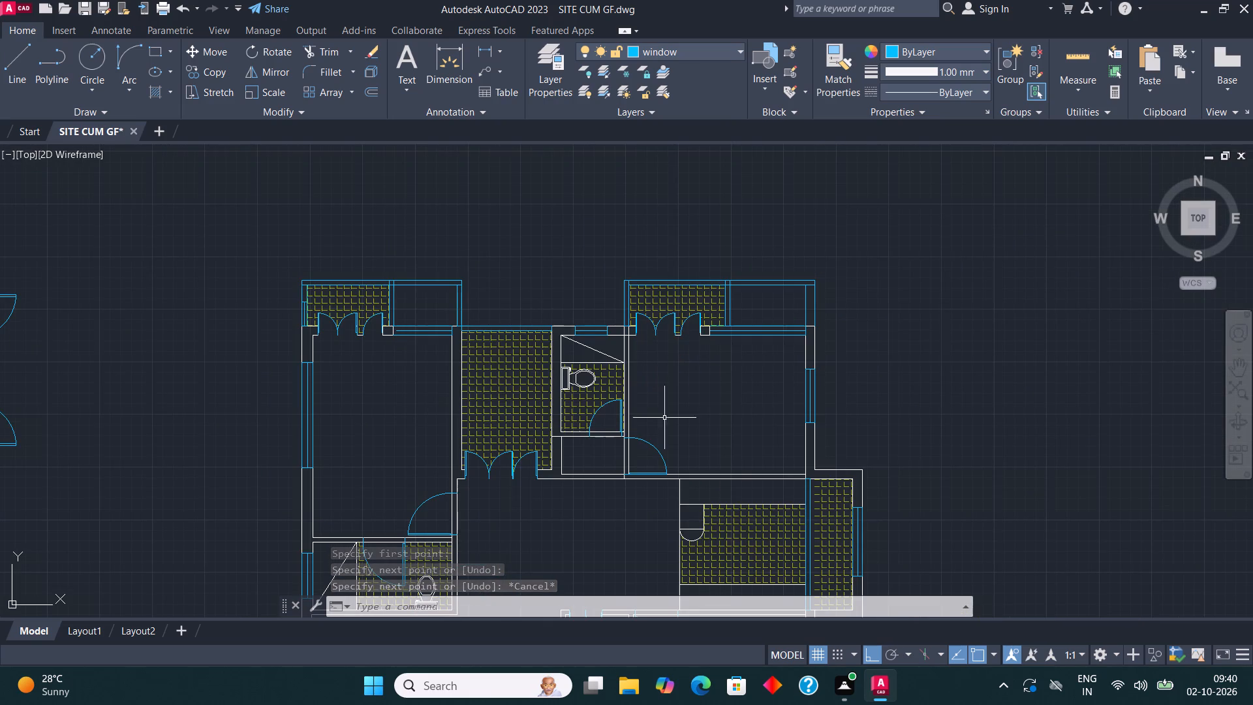
middle_click_drag(754, 494, 602, 258)
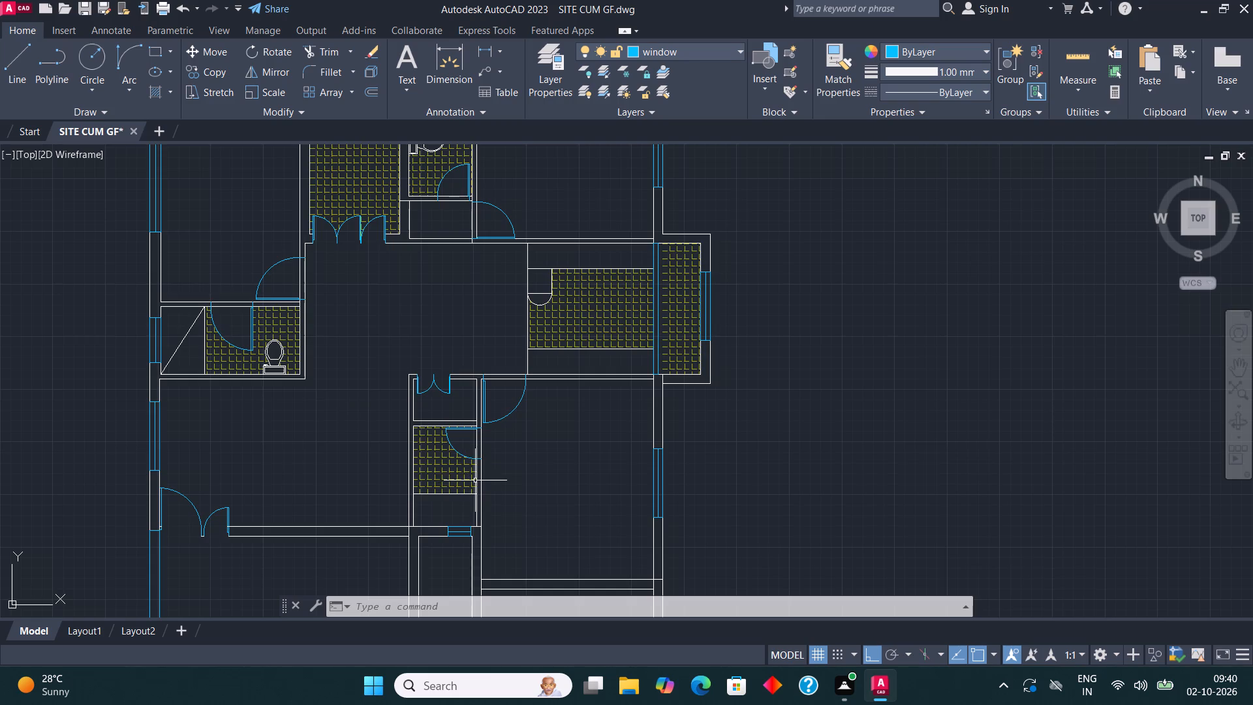
scroll(521, 484, "down", 1)
middle_click_drag(525, 454, 466, 302)
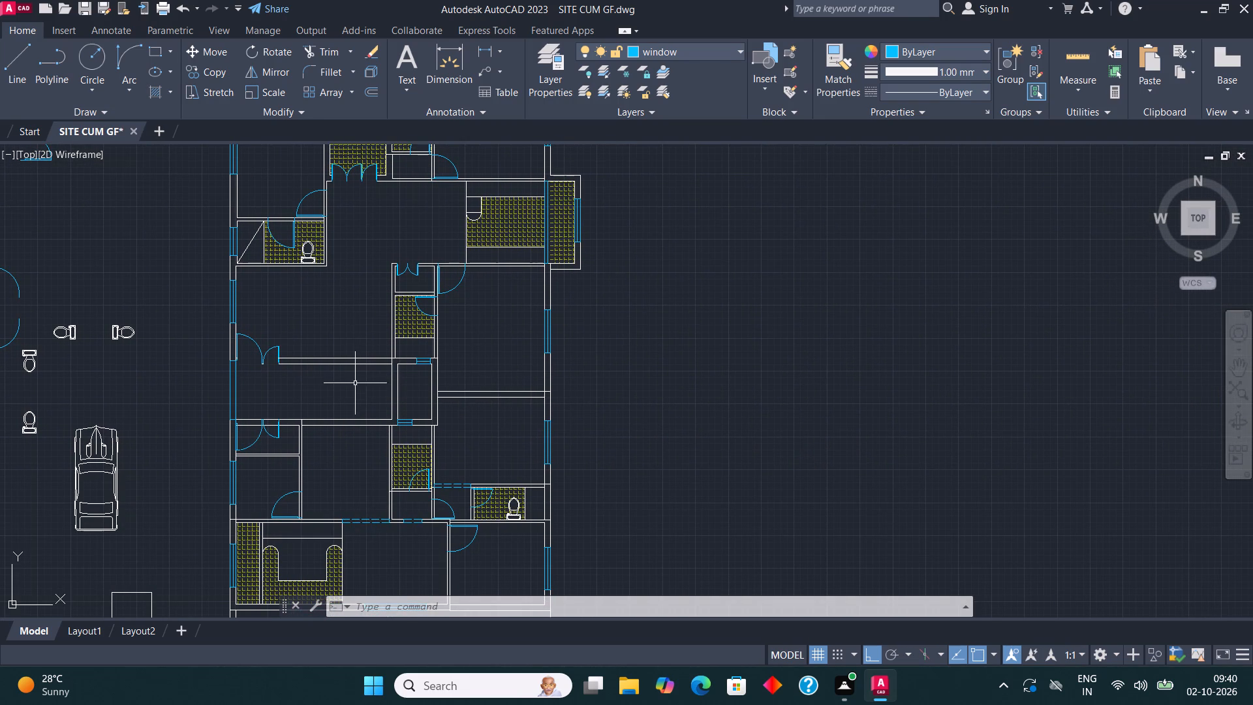
middle_click_drag(497, 437, 499, 384)
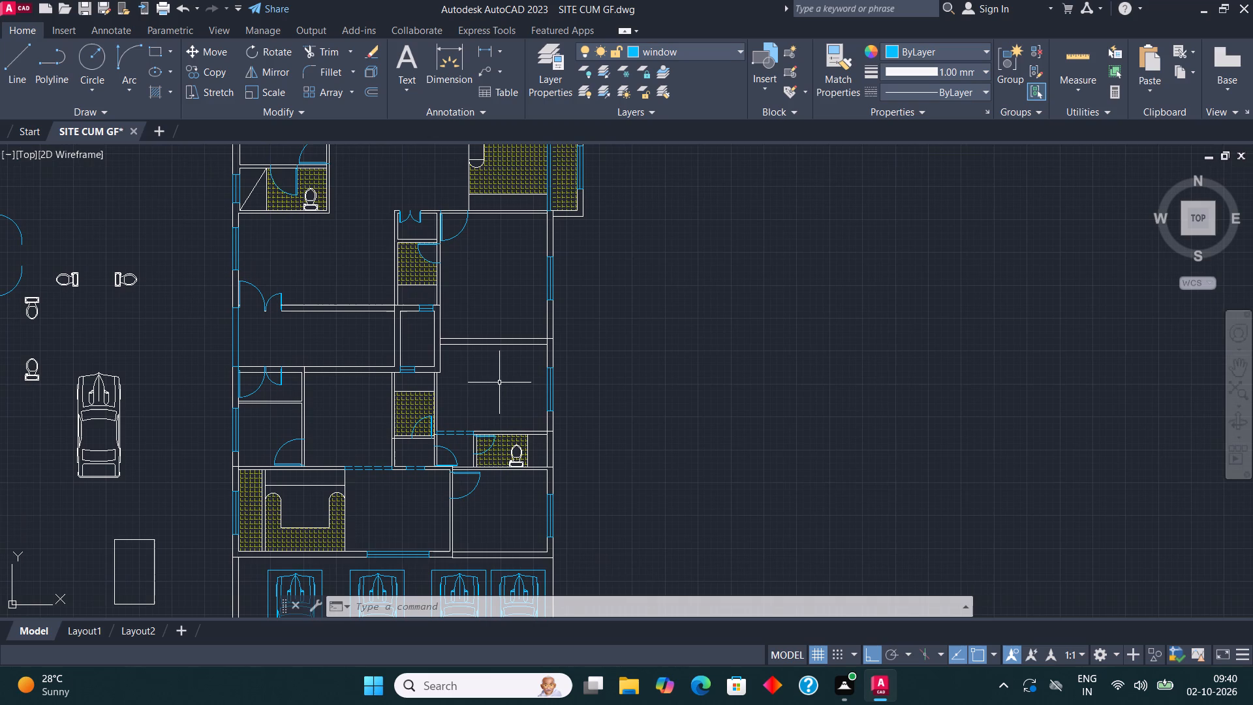
middle_click_drag(489, 478, 521, 446)
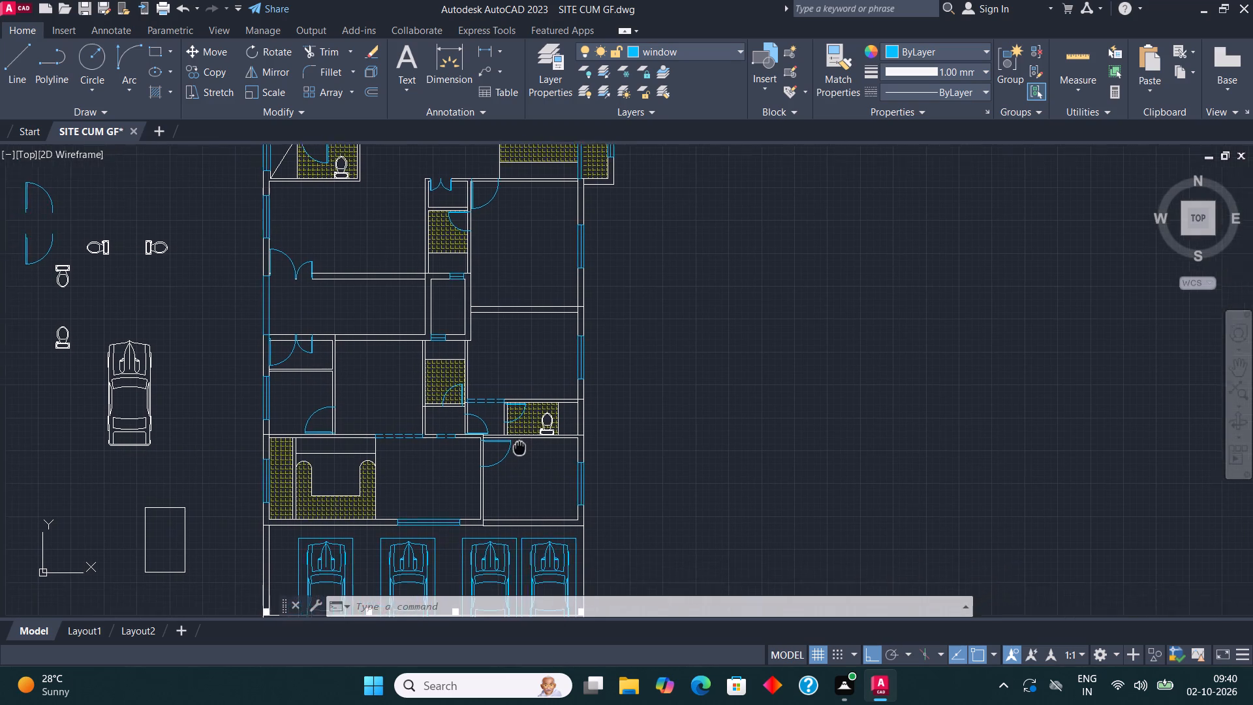
middle_click_drag(521, 446, 512, 338)
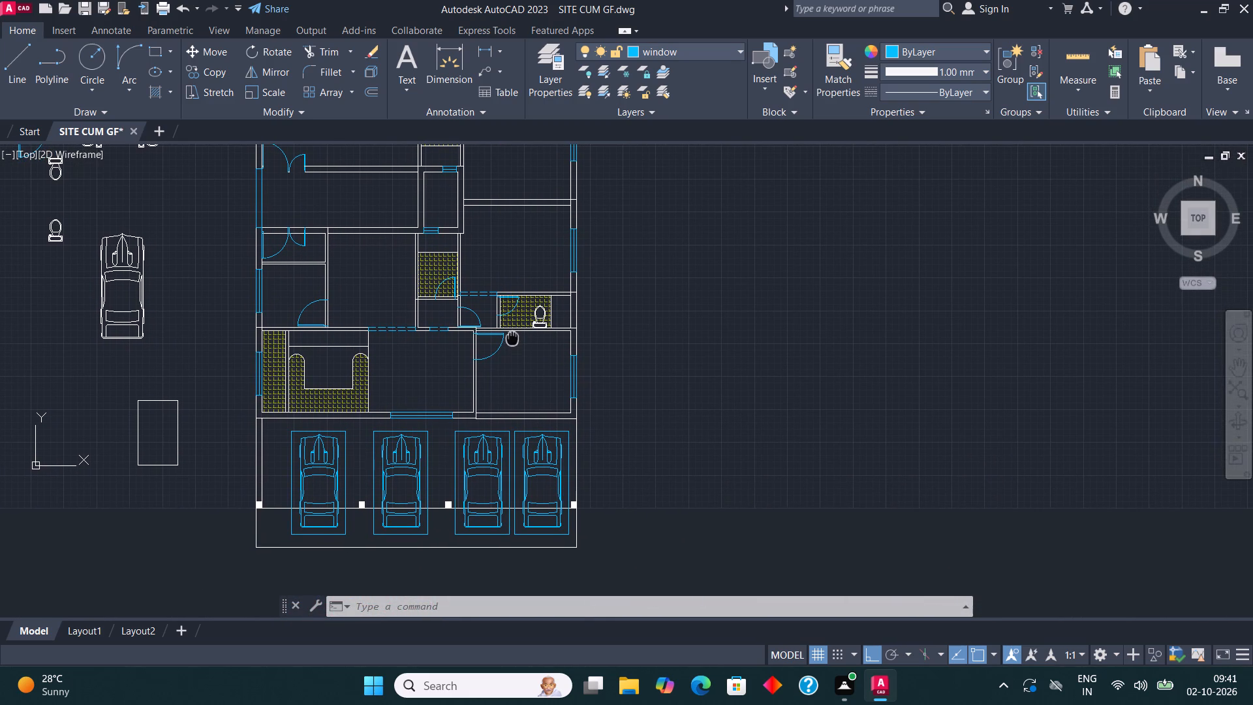
middle_click_drag(512, 338, 521, 366)
On the window layer, draw a short line across the north end of the partition wall east of the small double-door entry space.
scroll(292, 230, "up", 1)
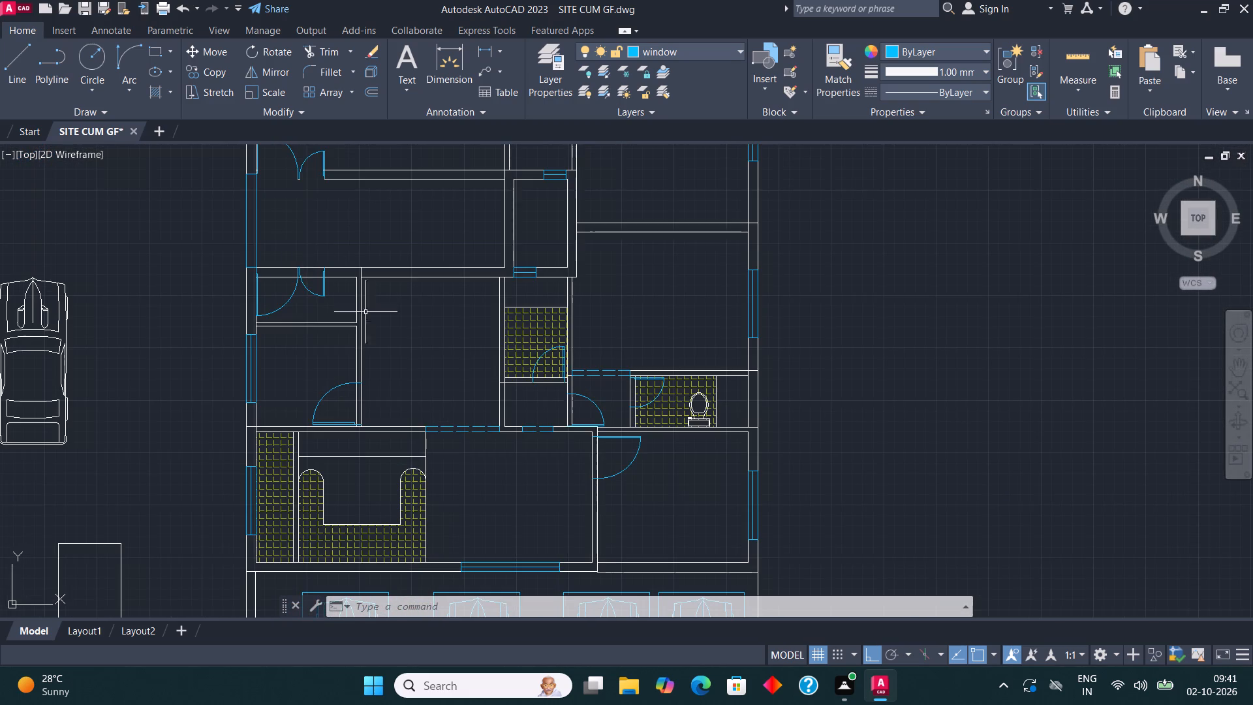
scroll(347, 305, "up", 3)
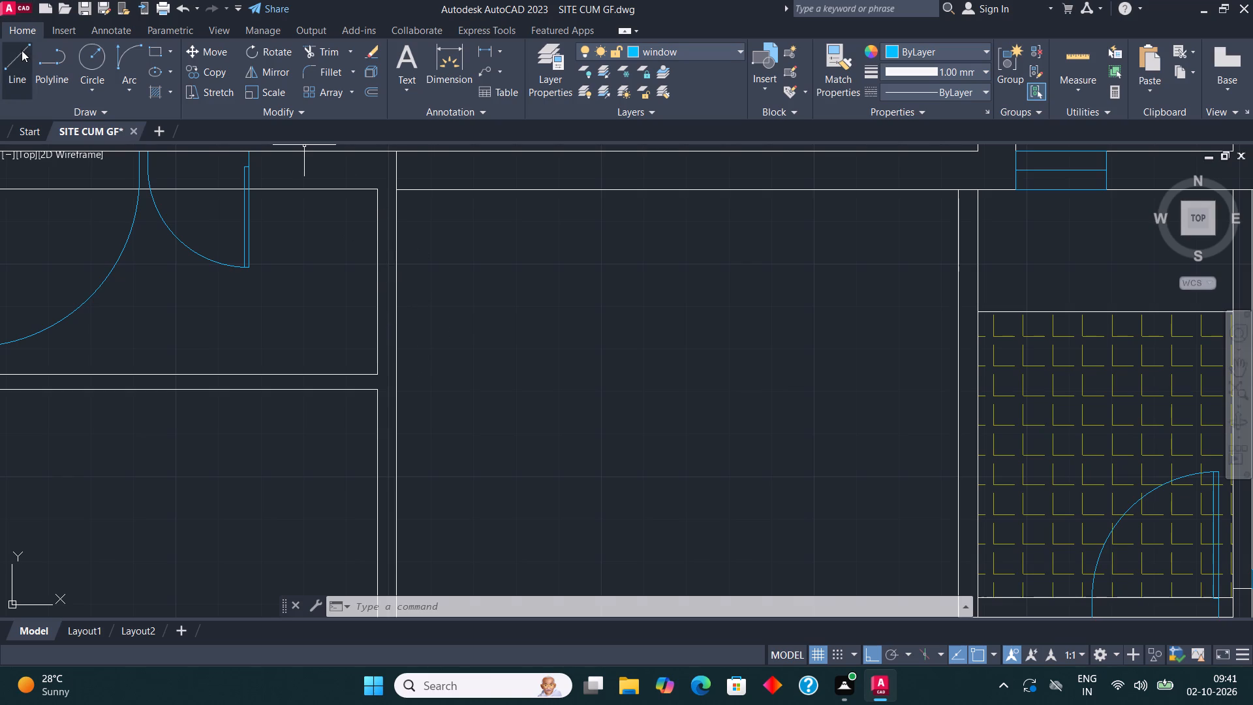
left_click(0, 69)
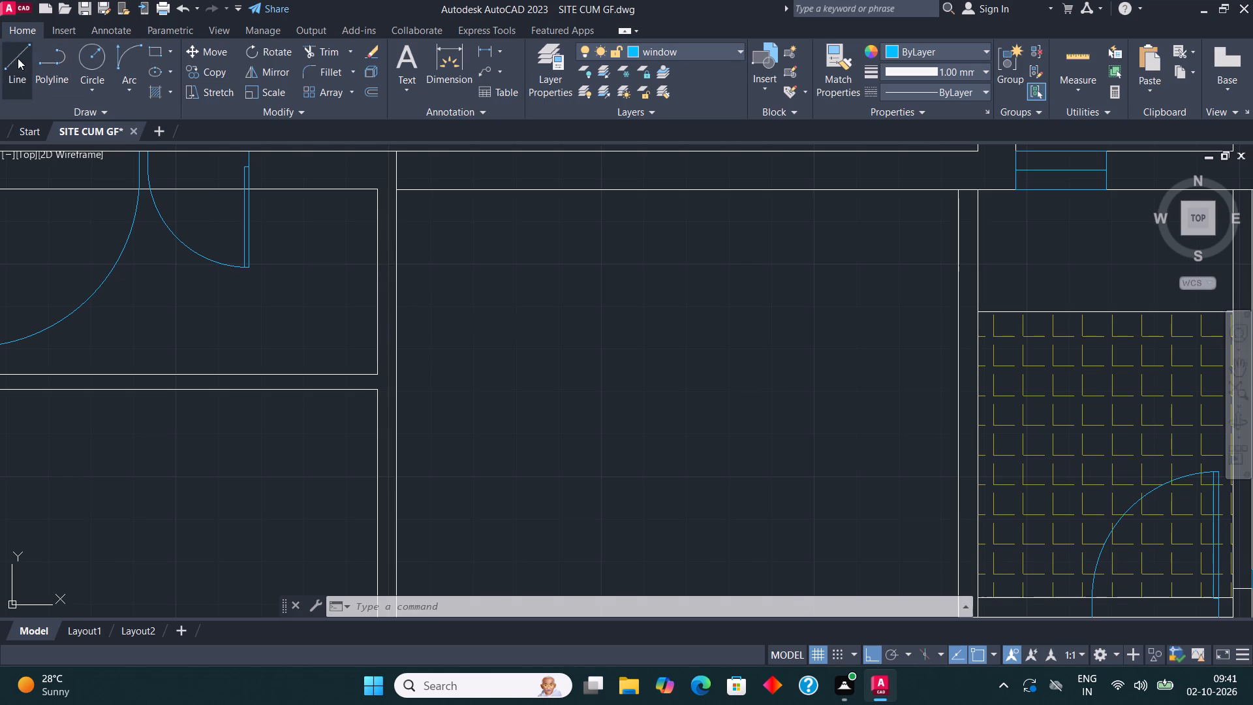
left_click(18, 55)
left_click(381, 187)
left_click(397, 187)
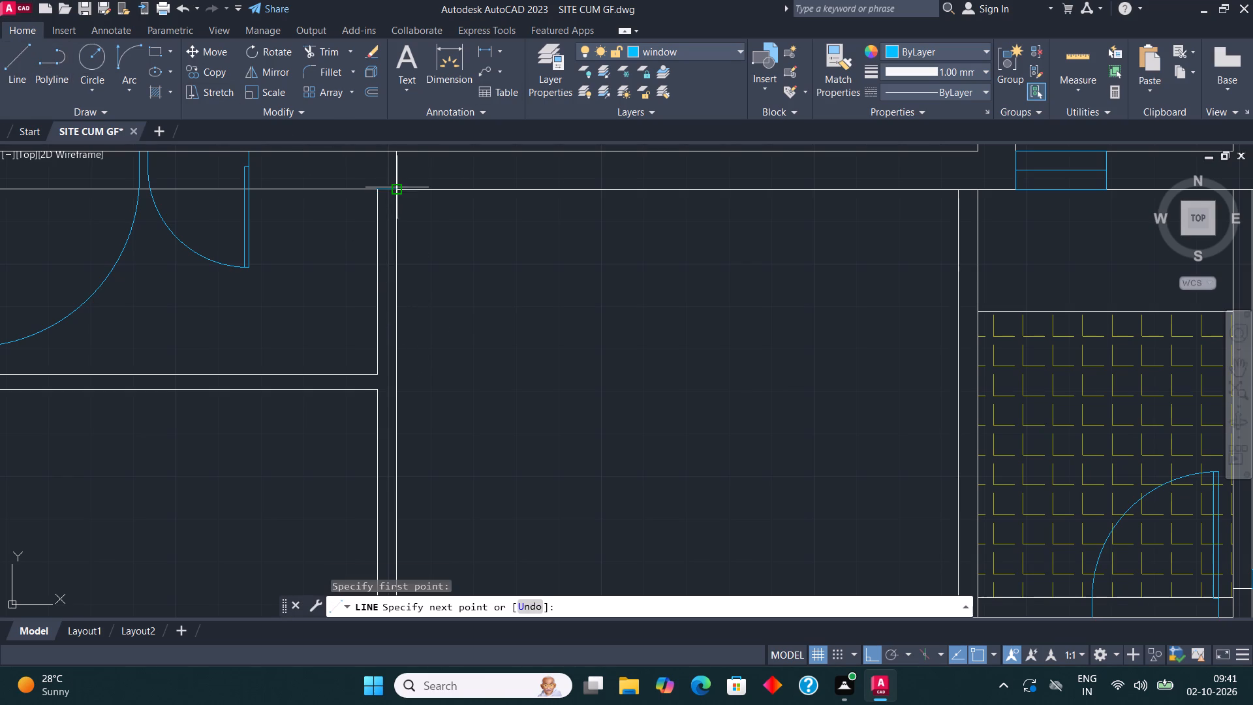
key("Escape")
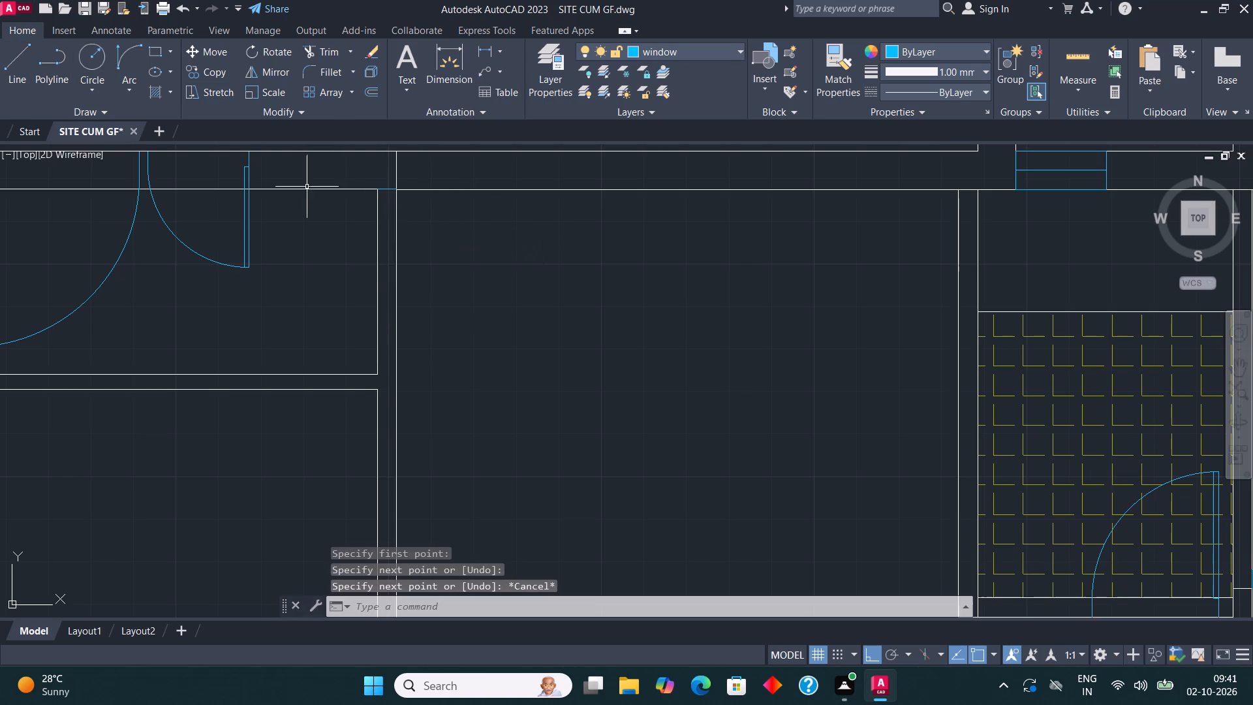
On layer 0, draw a short line across that partition wall in line with the entry space's south wall face.
left_click(16, 52)
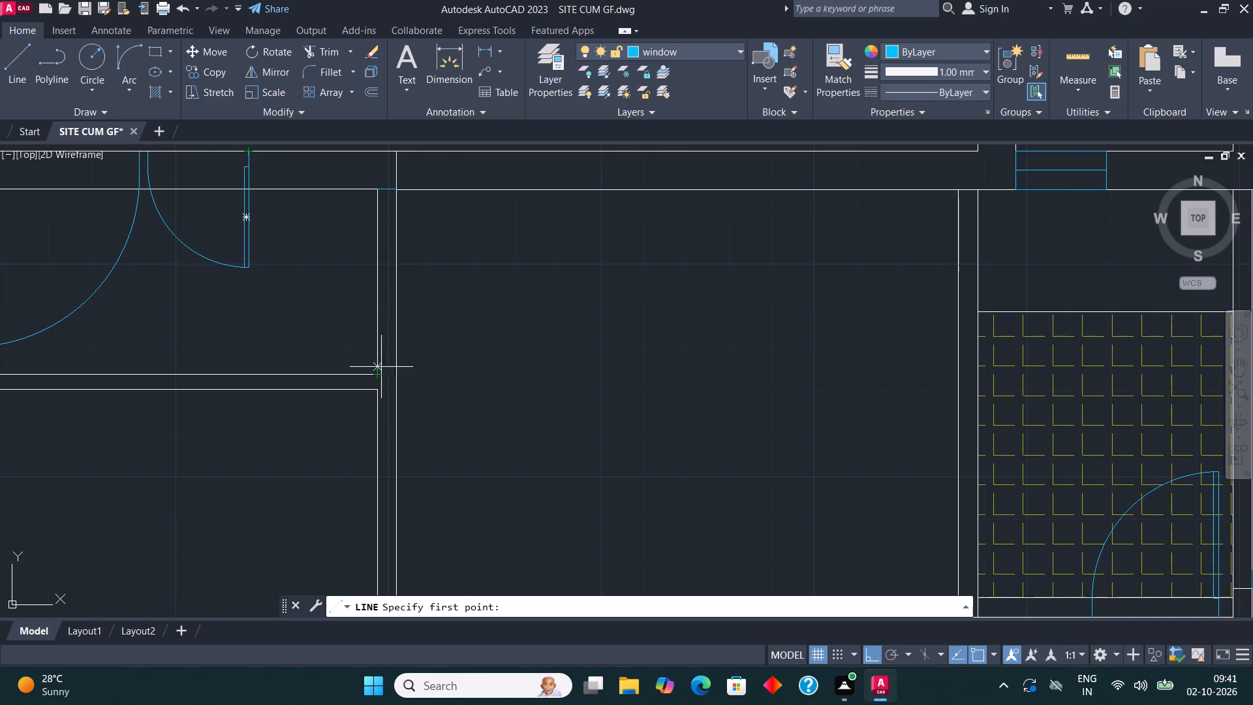
left_click(694, 53)
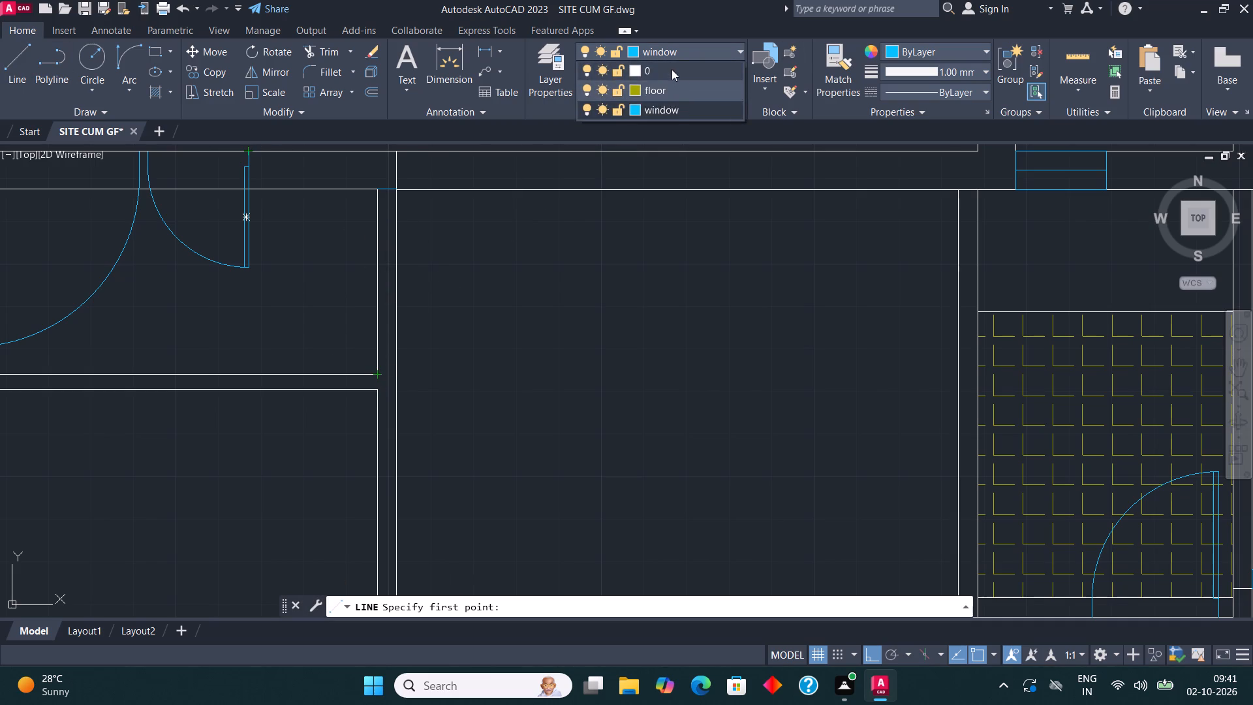
left_click(672, 68)
left_click(373, 374)
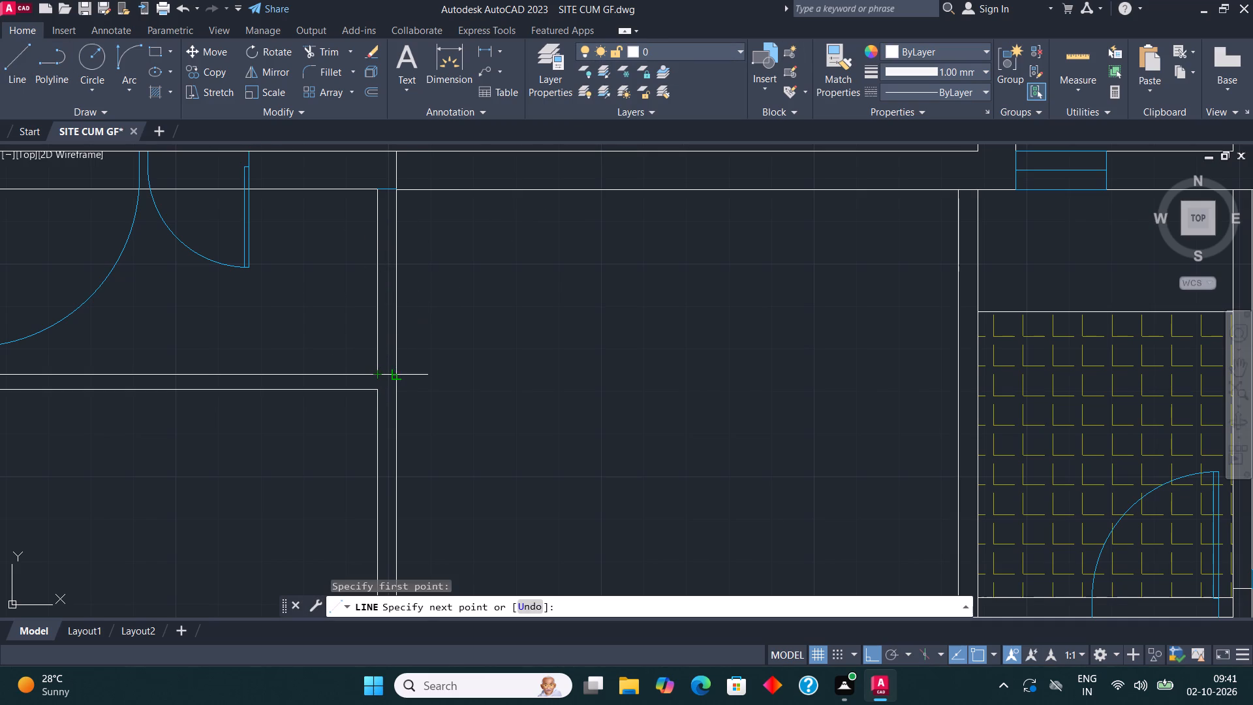
left_click(397, 373)
key("space")
Trim both partition wall lines between the two short cross lines to open the entry space to the adjoining room.
left_click(336, 51)
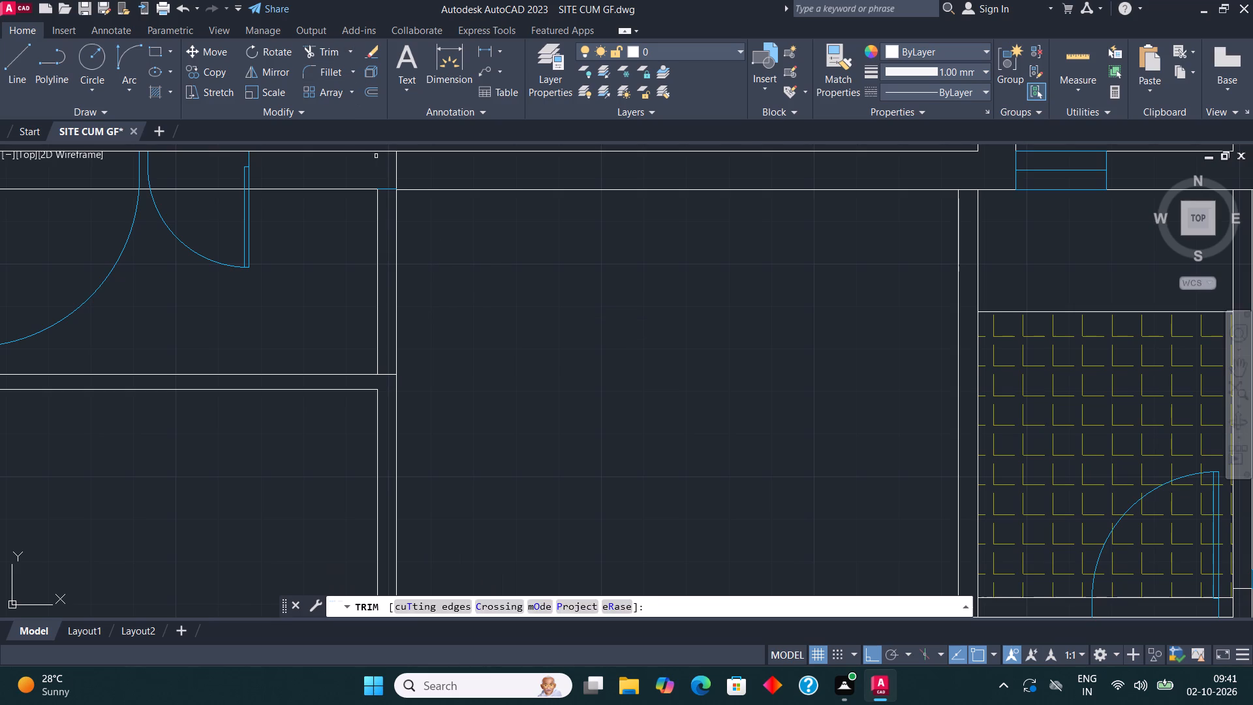
left_click_drag(362, 274, 369, 273)
left_click(435, 273)
key("Escape")
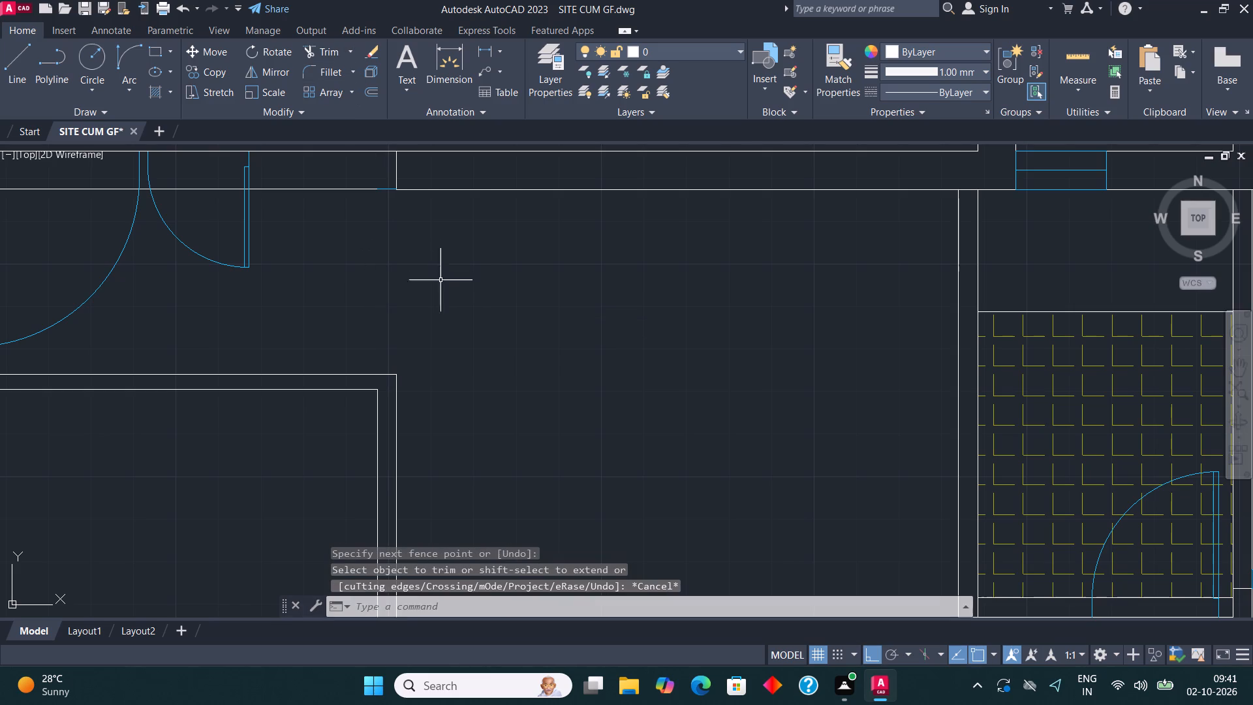
Make the dashed ACAD_ISO02W100 linetype current in the Linetype Manager.
type("li")
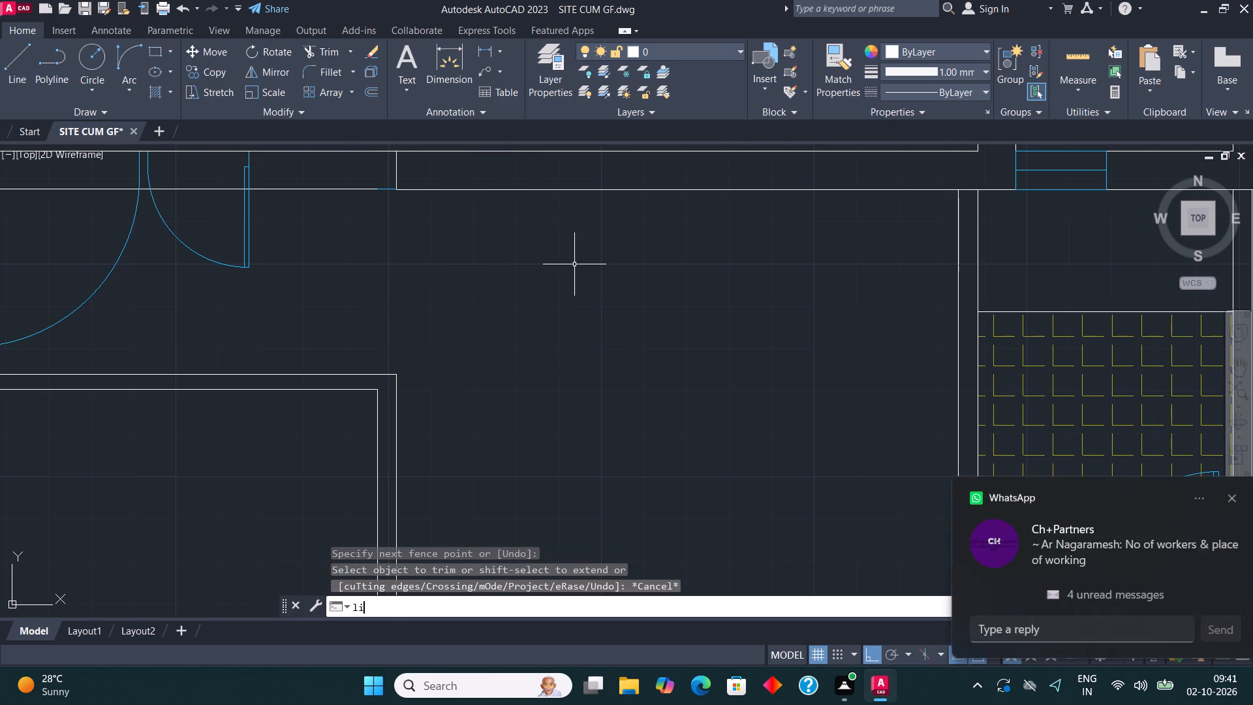
left_click(1221, 494)
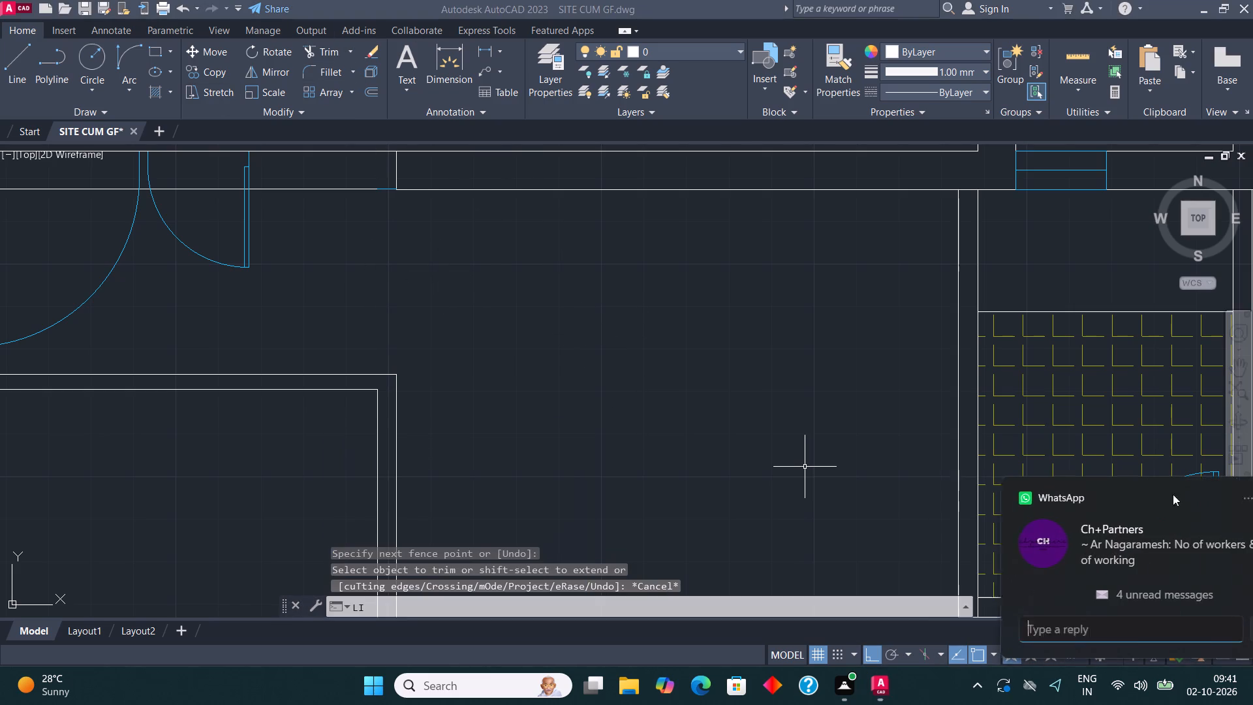
type("li")
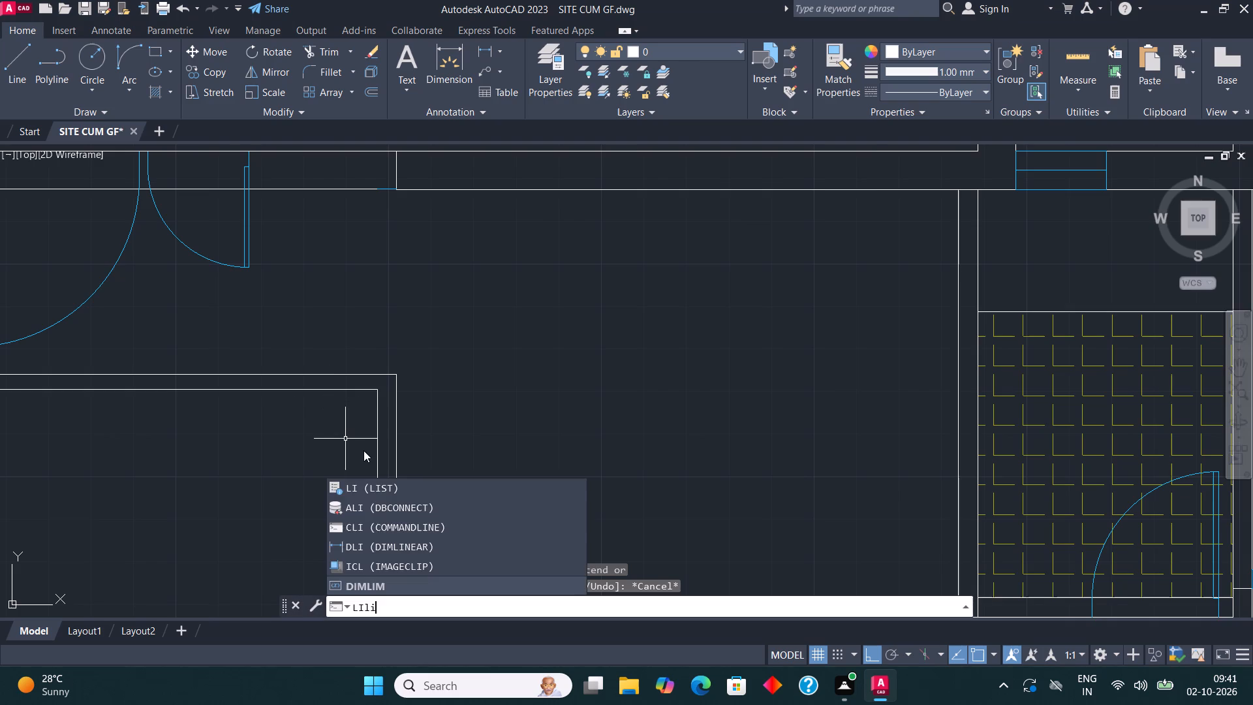
key("BackSpace")
key("BackSpace")
left_click(388, 466)
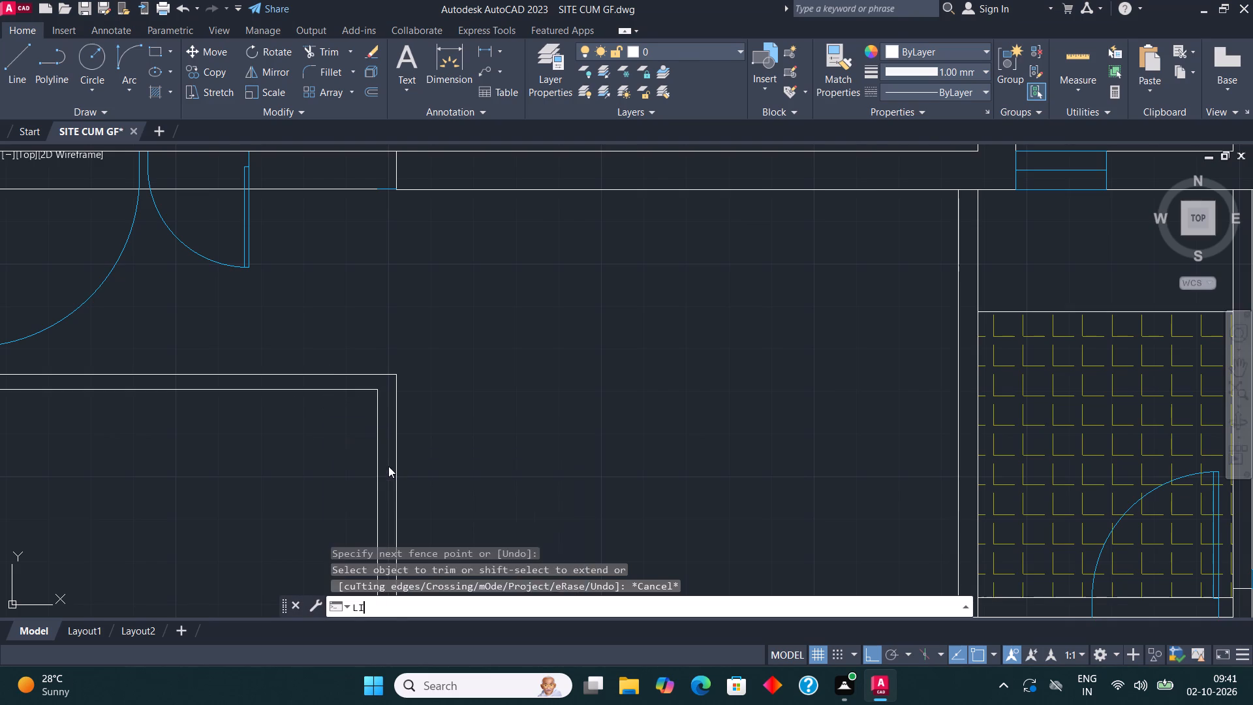
left_click(597, 319)
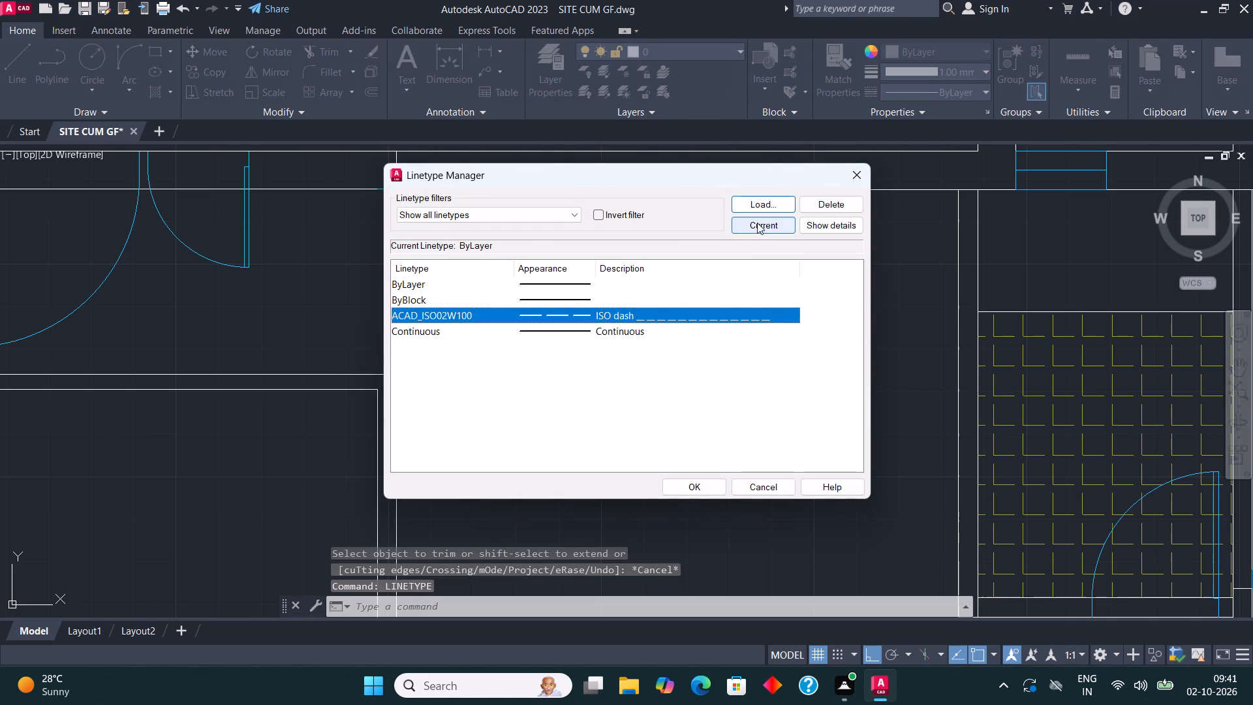
left_click(757, 223)
left_click(707, 485)
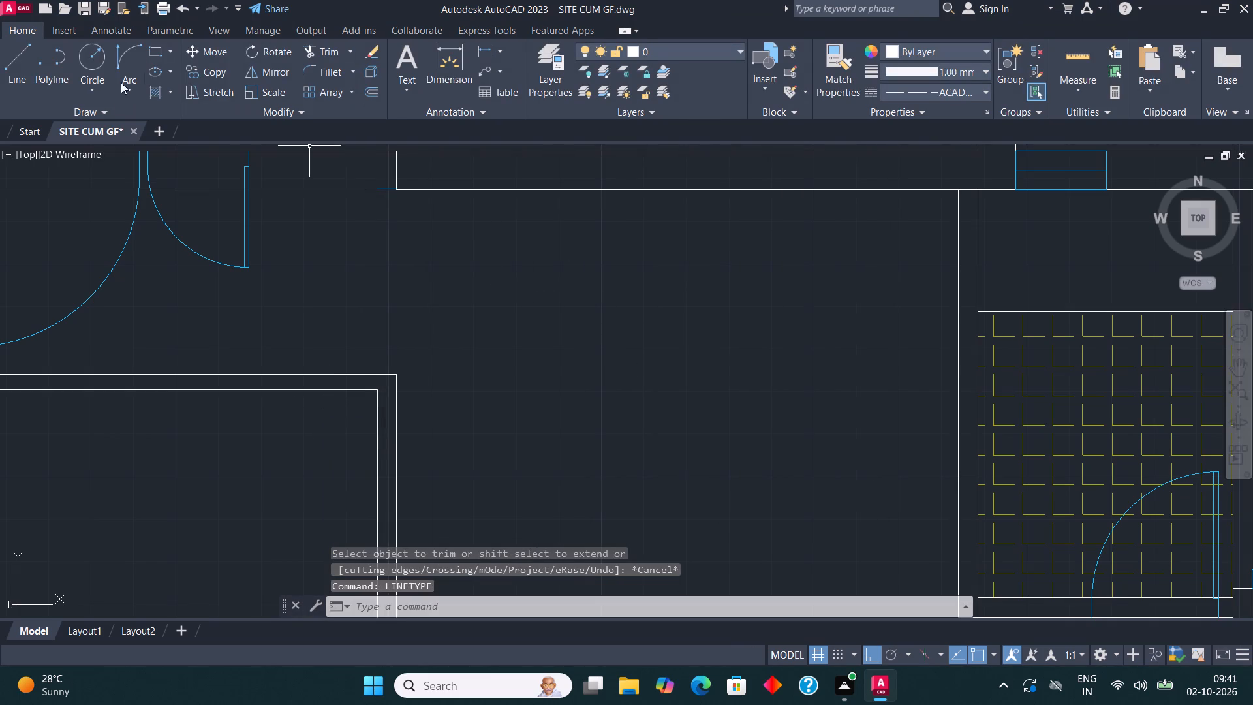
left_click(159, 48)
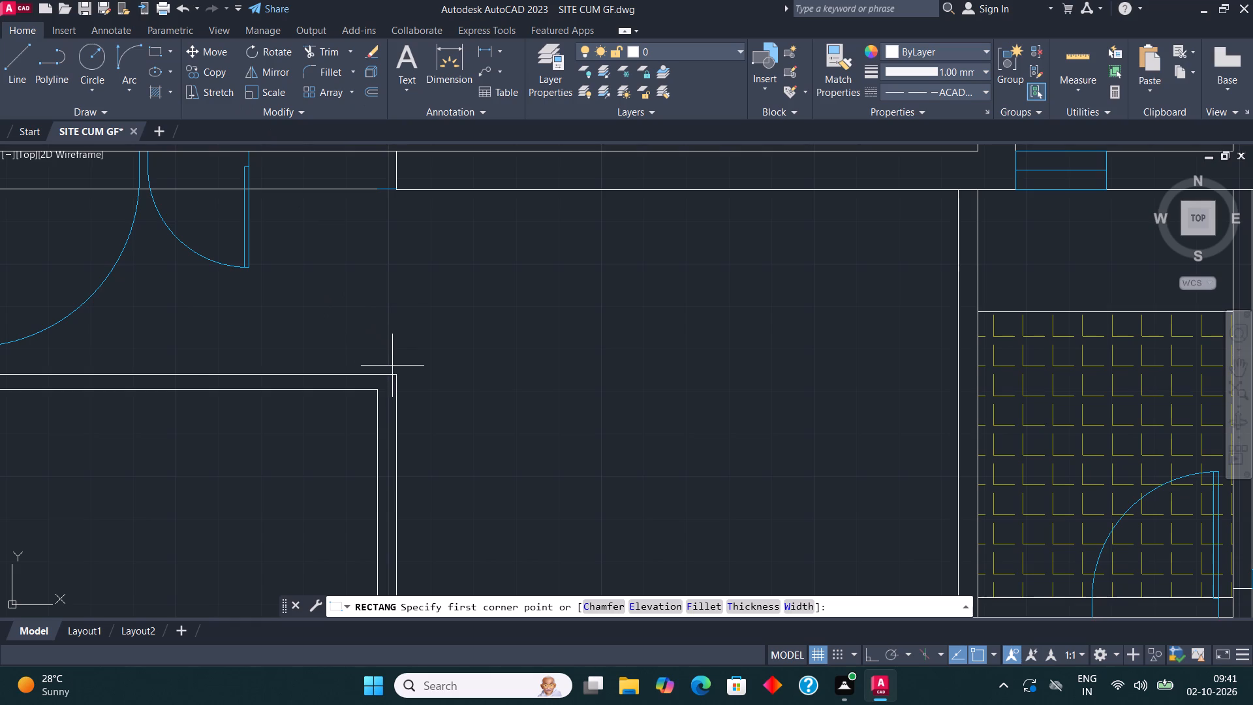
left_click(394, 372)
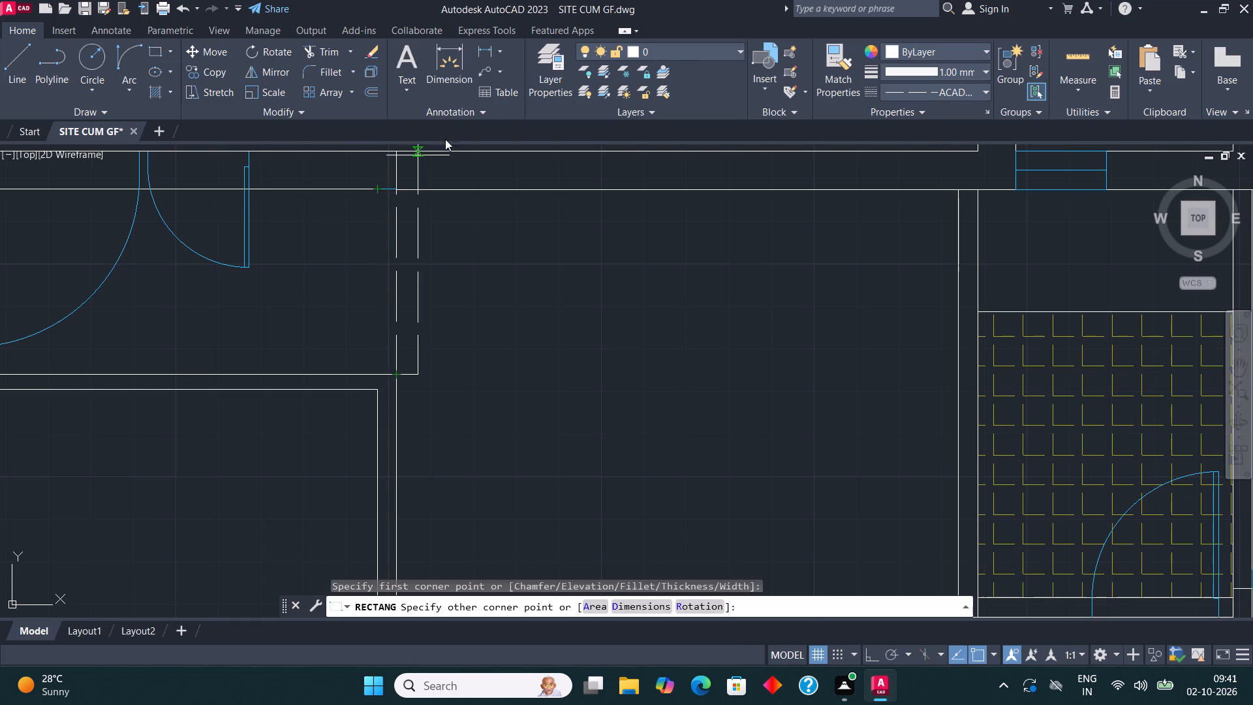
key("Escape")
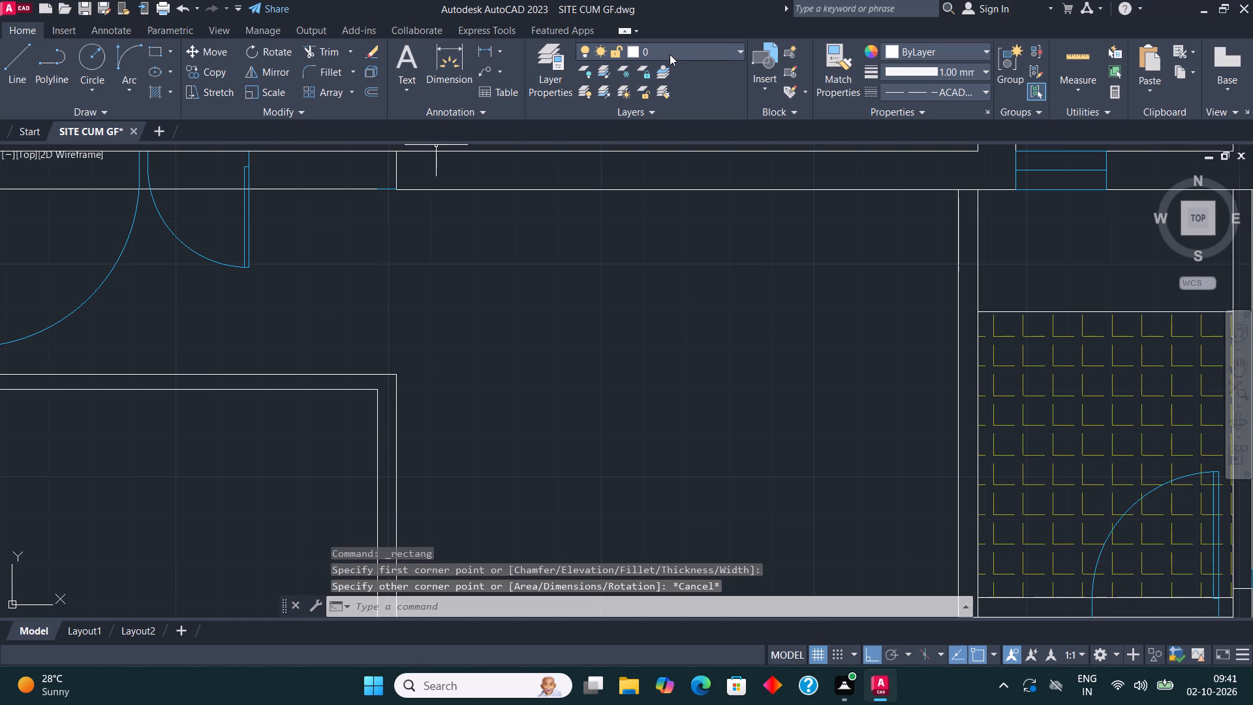
On the window layer, draw a dashed rectangle across the new partition opening, from its southeast corner to its northwest corner.
left_click(670, 54)
left_click(680, 108)
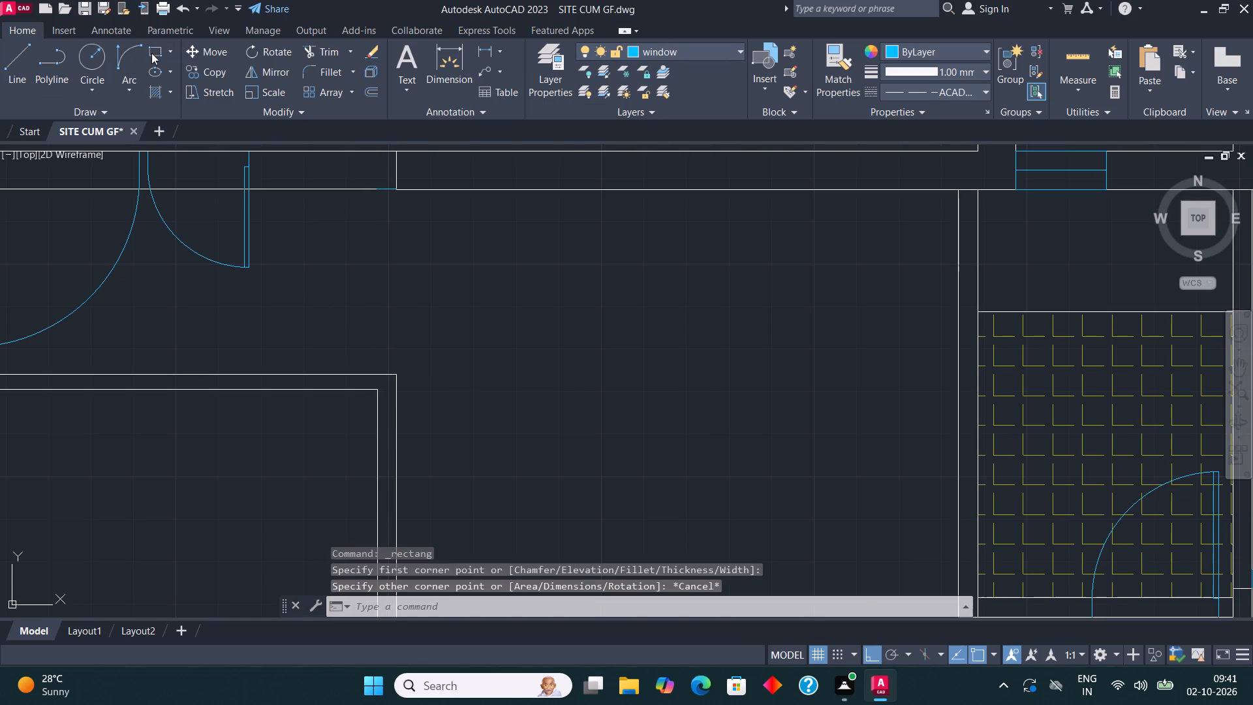
left_click(151, 53)
left_click(398, 373)
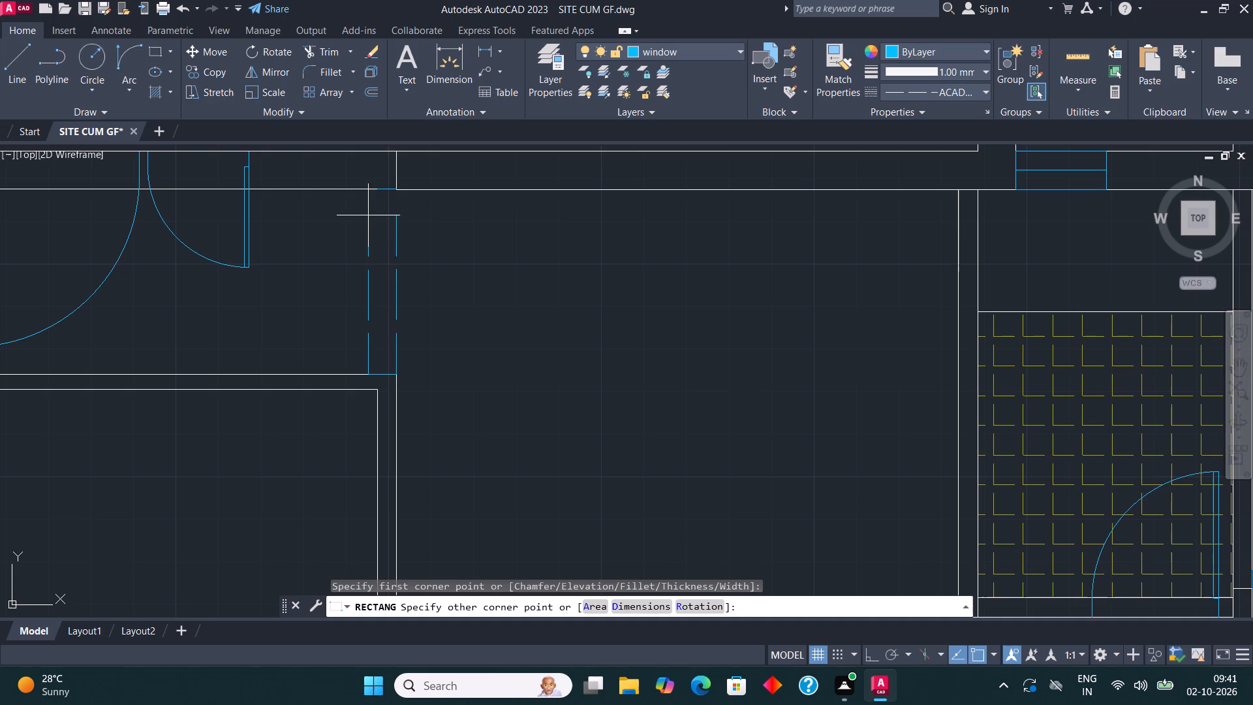
left_click(377, 186)
key("Escape")
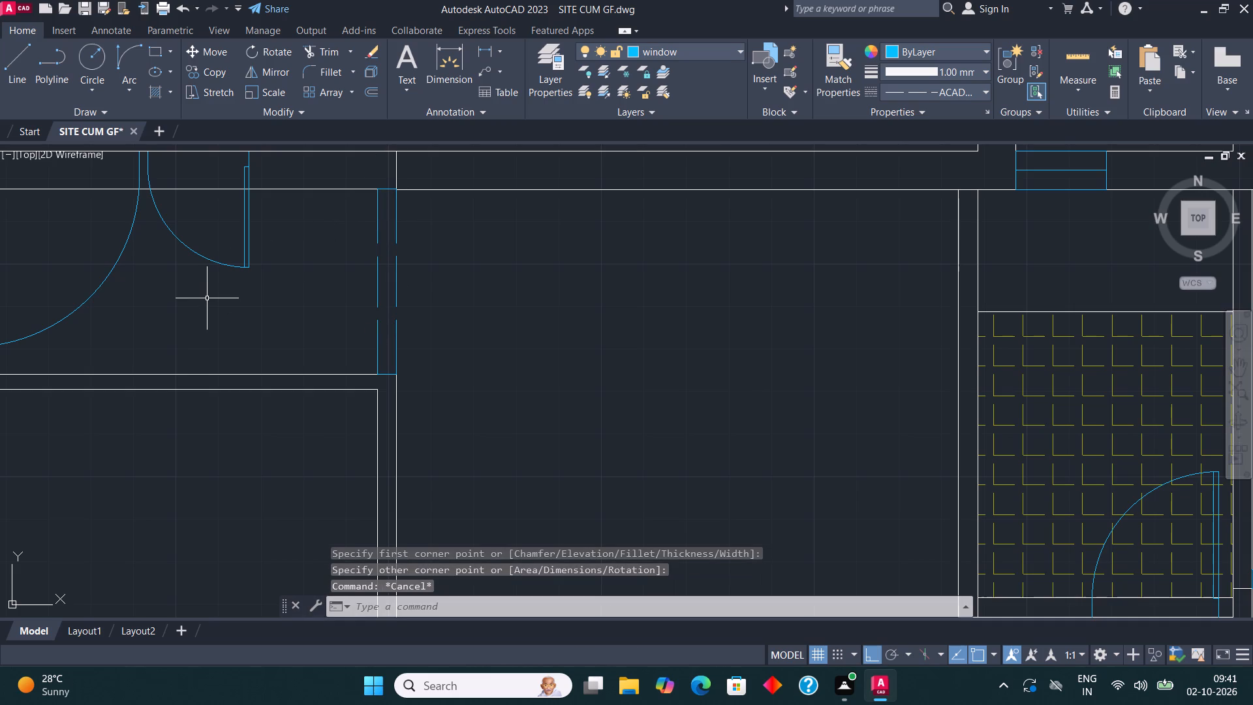
Examine the house plan from the new dashed opening through the southern rooms and parking bays for wall lines crossing door openings.
middle_click_drag(387, 343, 337, 244)
scroll(309, 269, "down", 1)
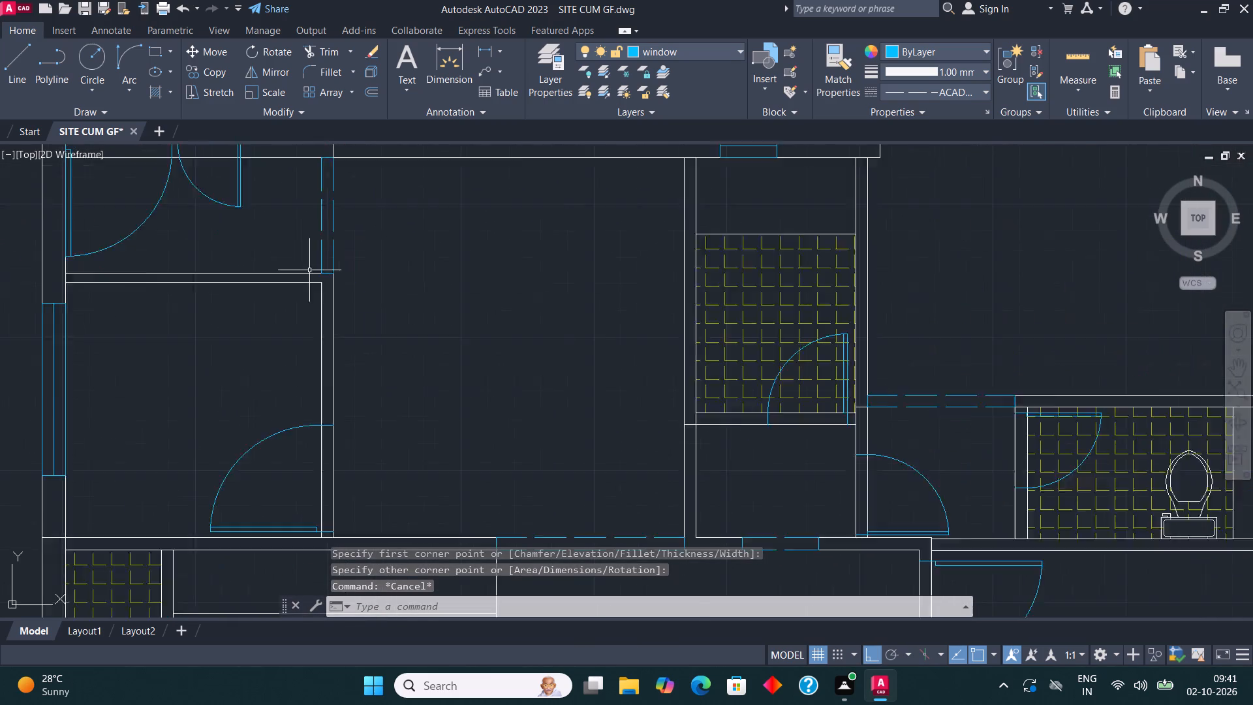
scroll(310, 272, "down", 1)
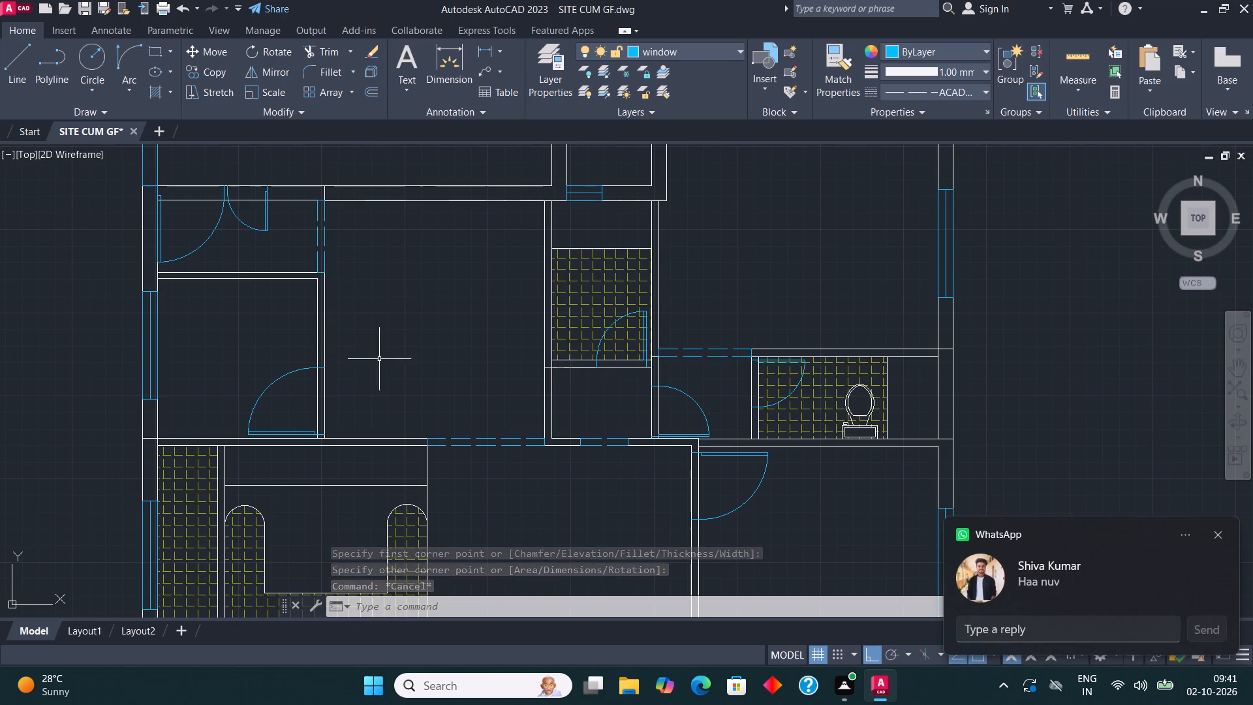
left_click(1218, 529)
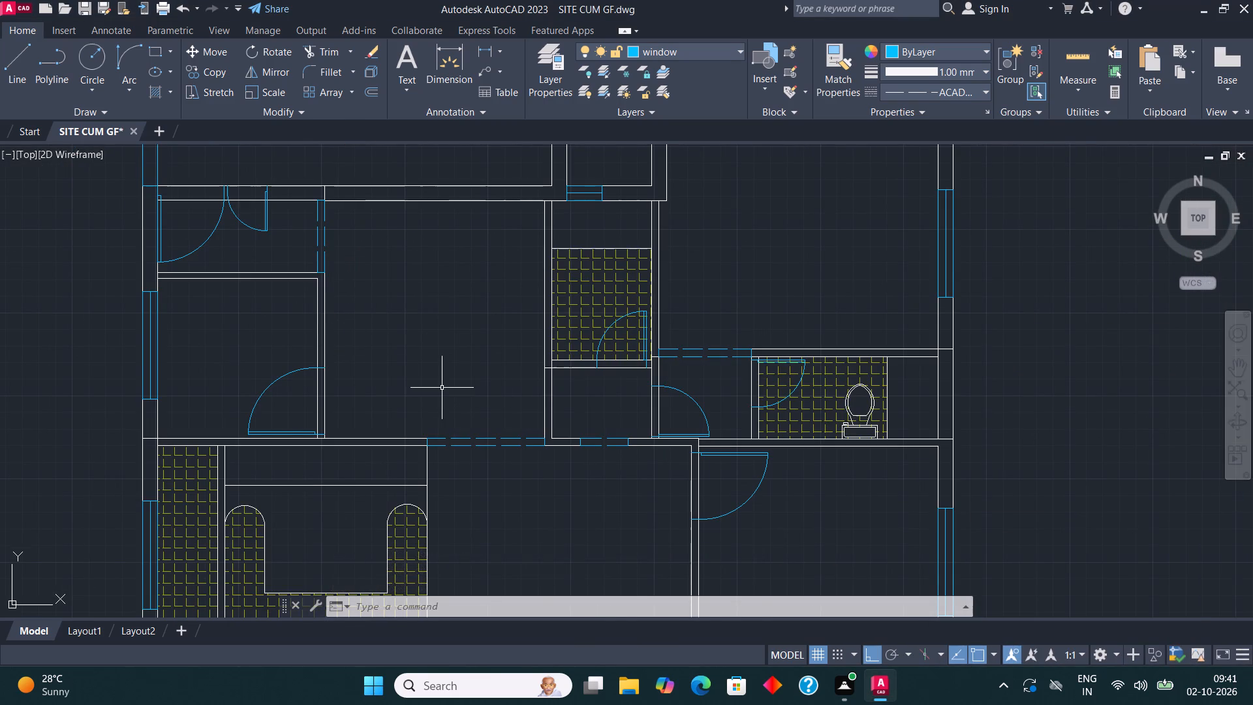
scroll(442, 390, "down", 1)
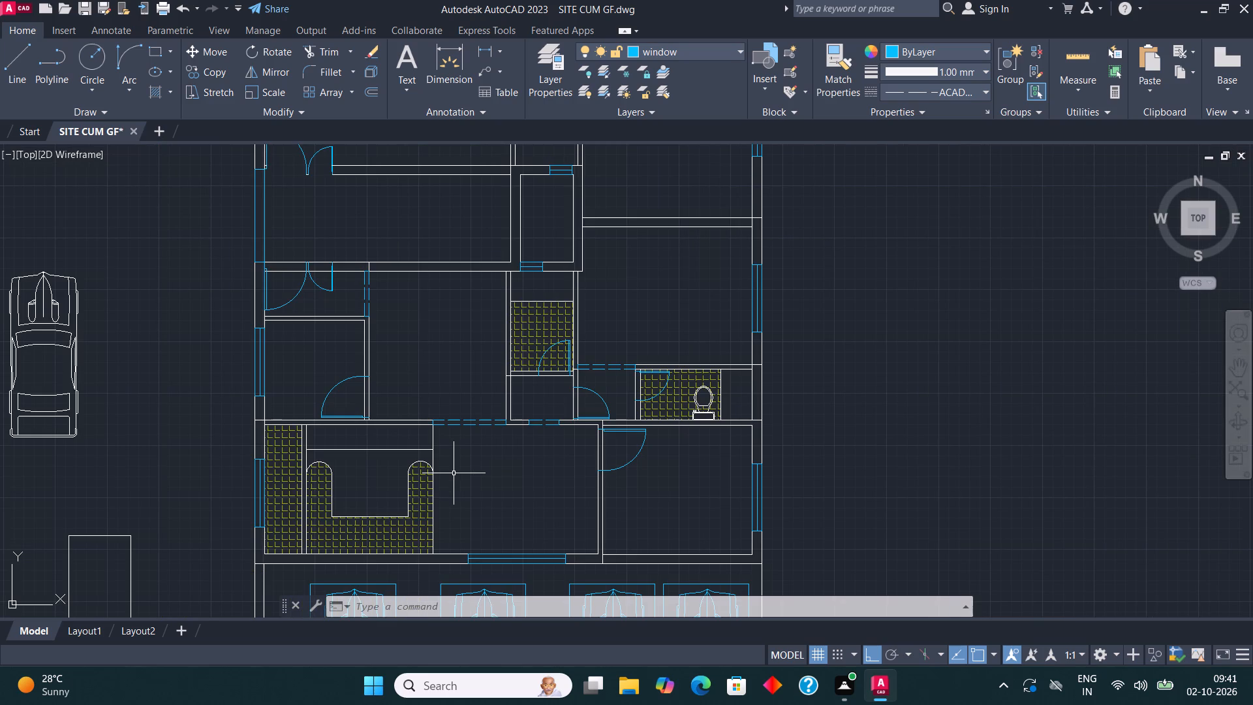
middle_click_drag(594, 477, 570, 433)
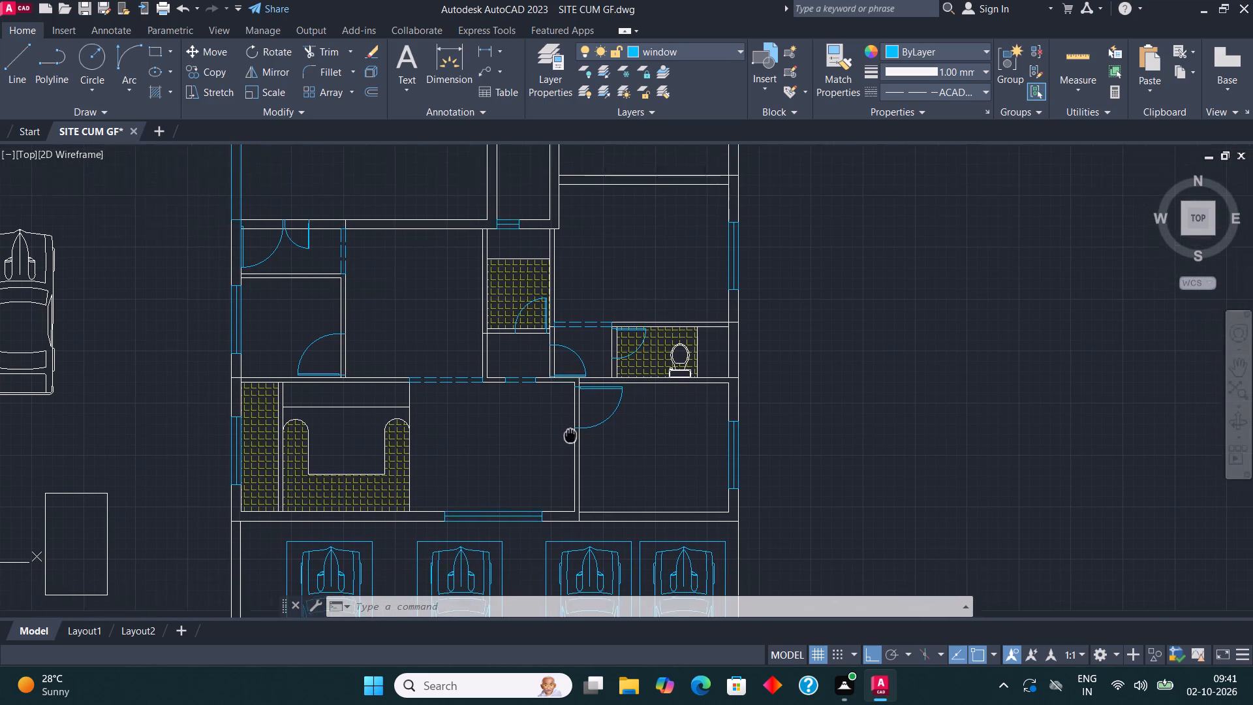
middle_click_drag(570, 433, 569, 425)
middle_click(569, 425)
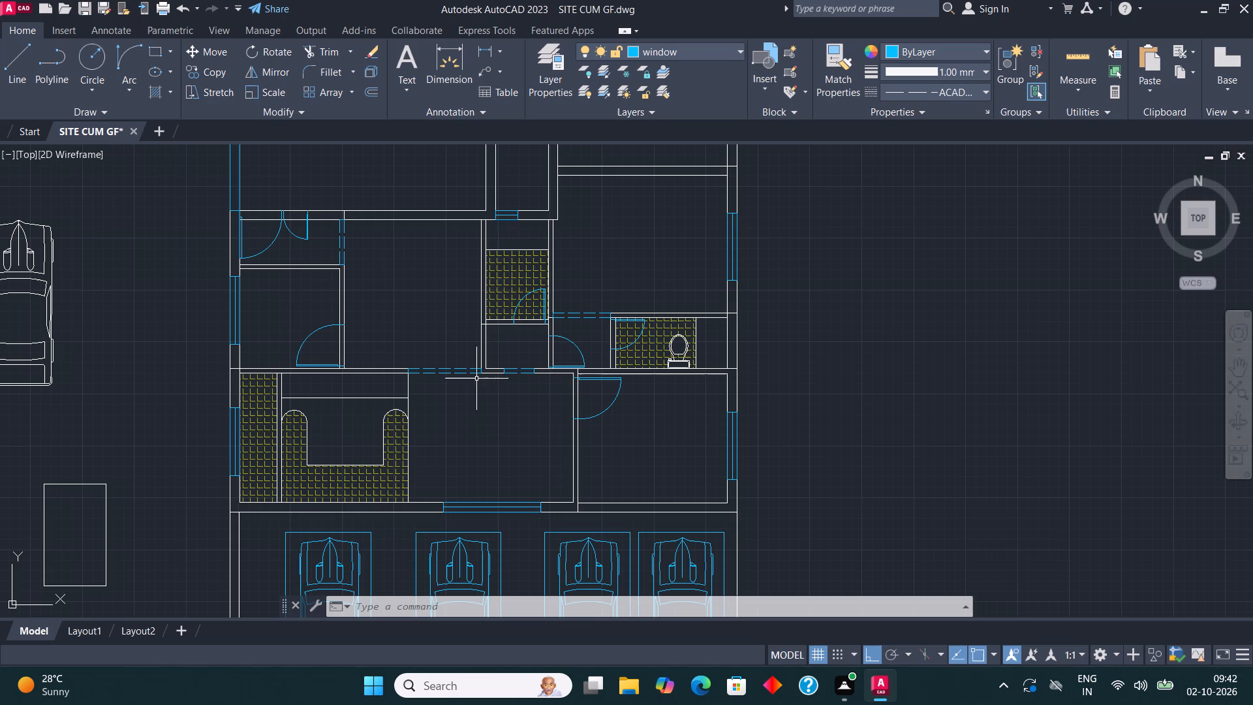
scroll(459, 364, "down", 2)
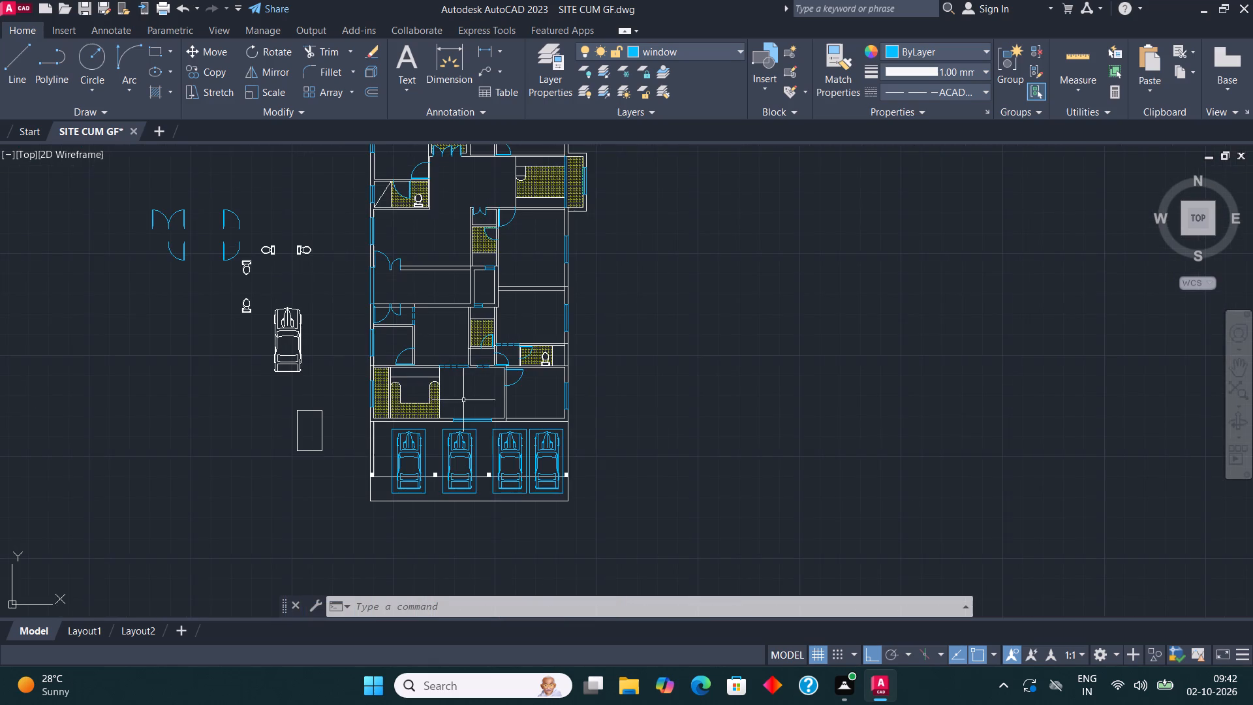
scroll(459, 409, "up", 2)
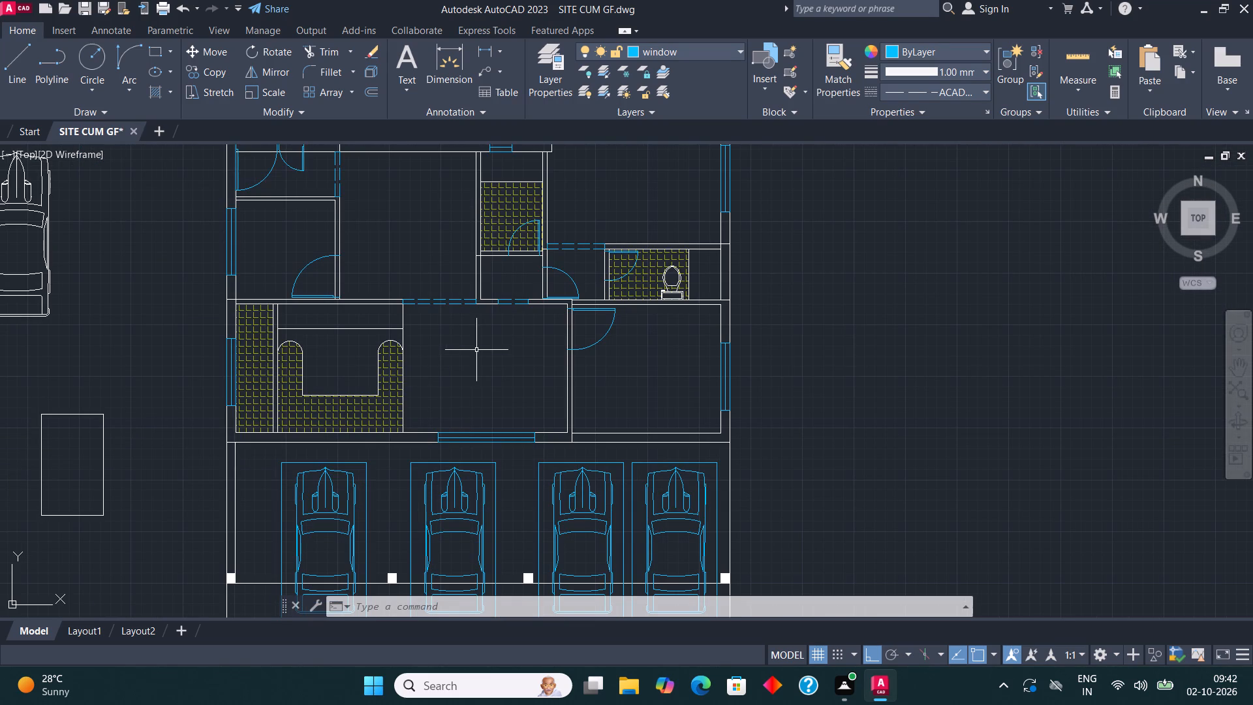
scroll(501, 378, "down", 2)
middle_click_drag(526, 289, 546, 473)
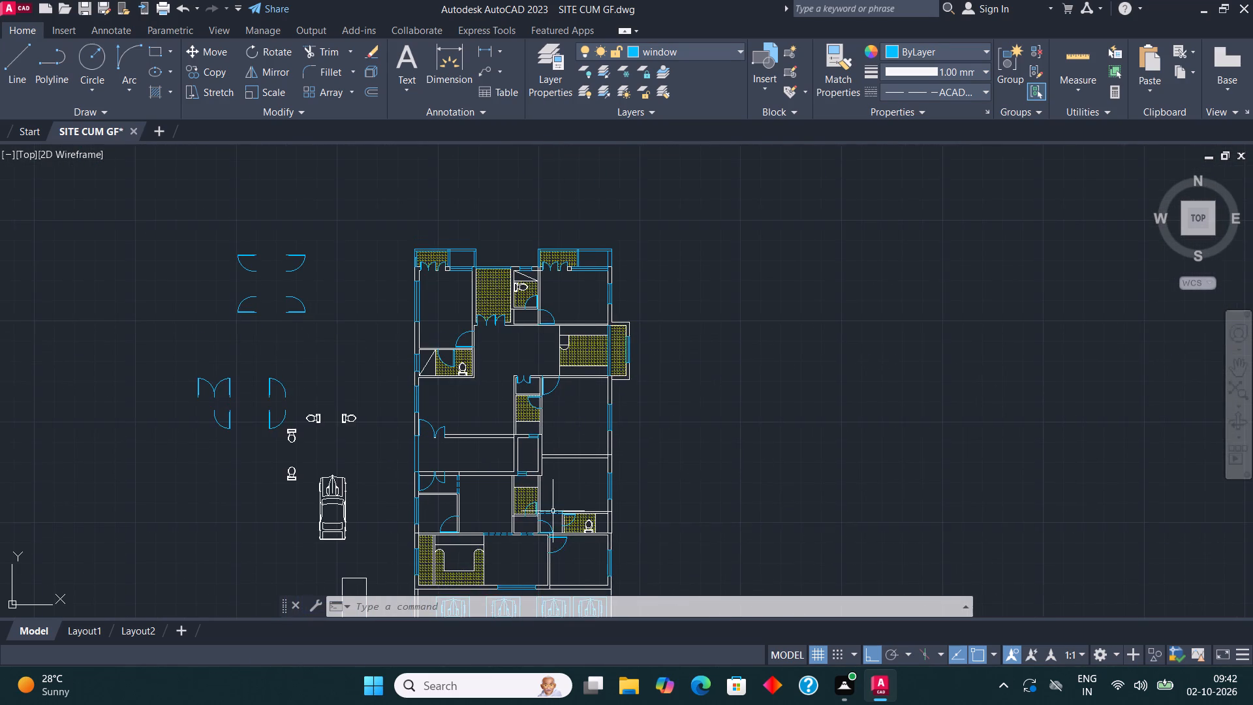
Trim both wall lines across the door opening on the south side of the narrow hatched room.
scroll(555, 534, "up", 4)
left_click(322, 48)
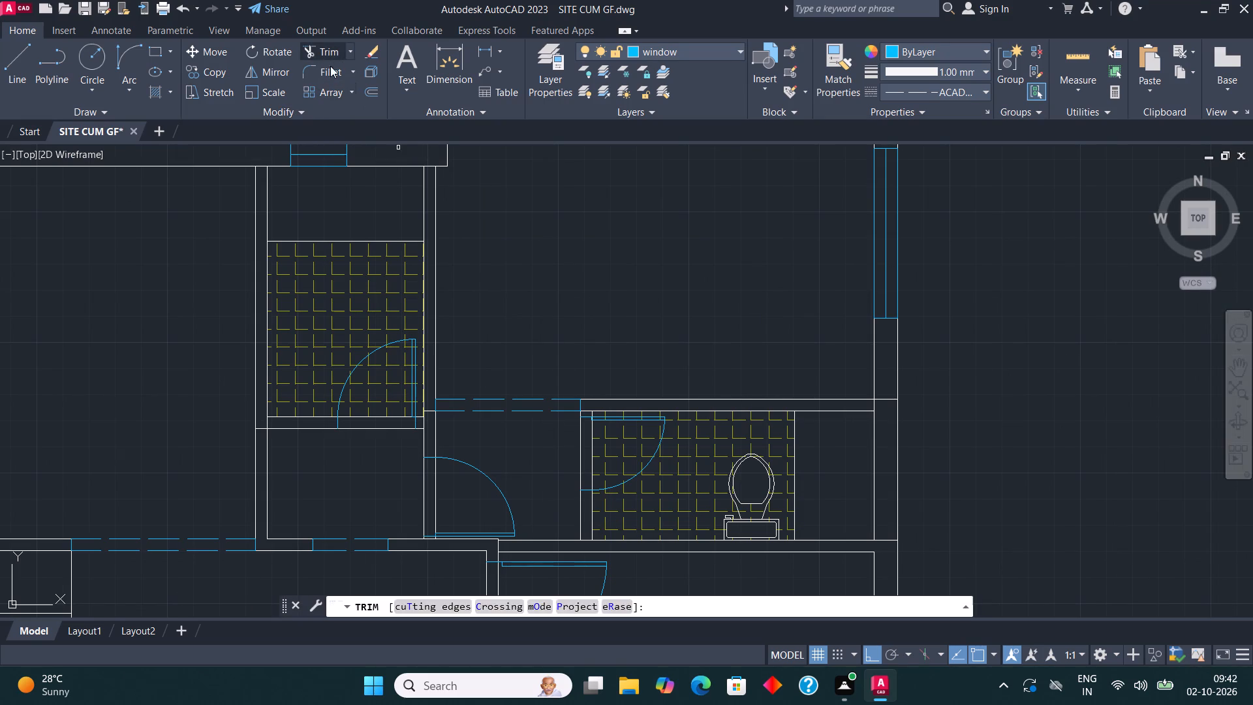
left_click(386, 381)
key("ctrl+z")
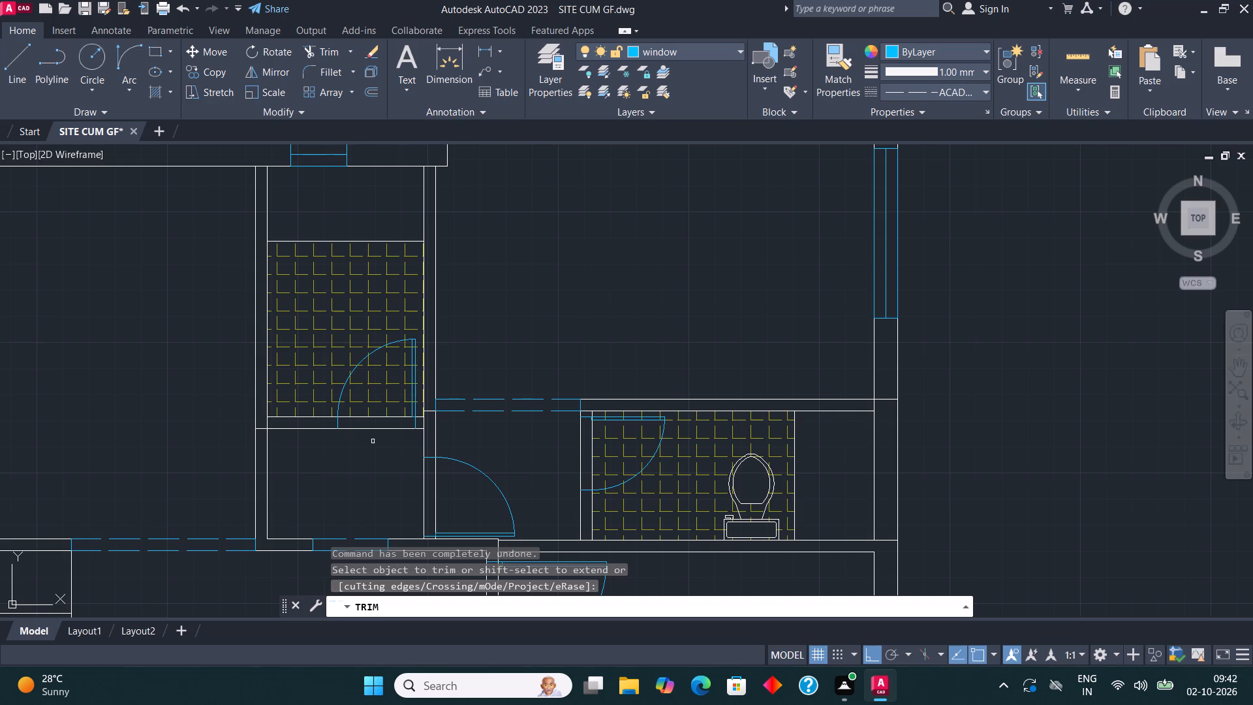
scroll(407, 497, "down", 1)
scroll(375, 464, "up", 1)
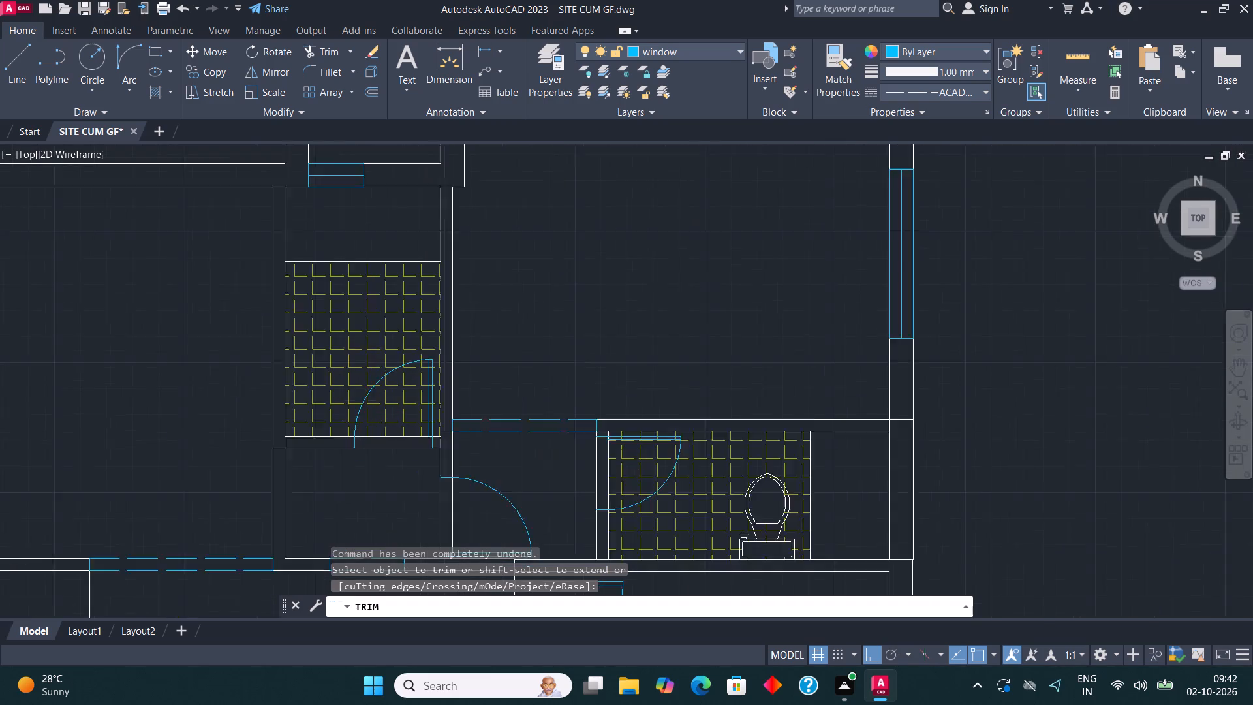
scroll(375, 464, "up", 2)
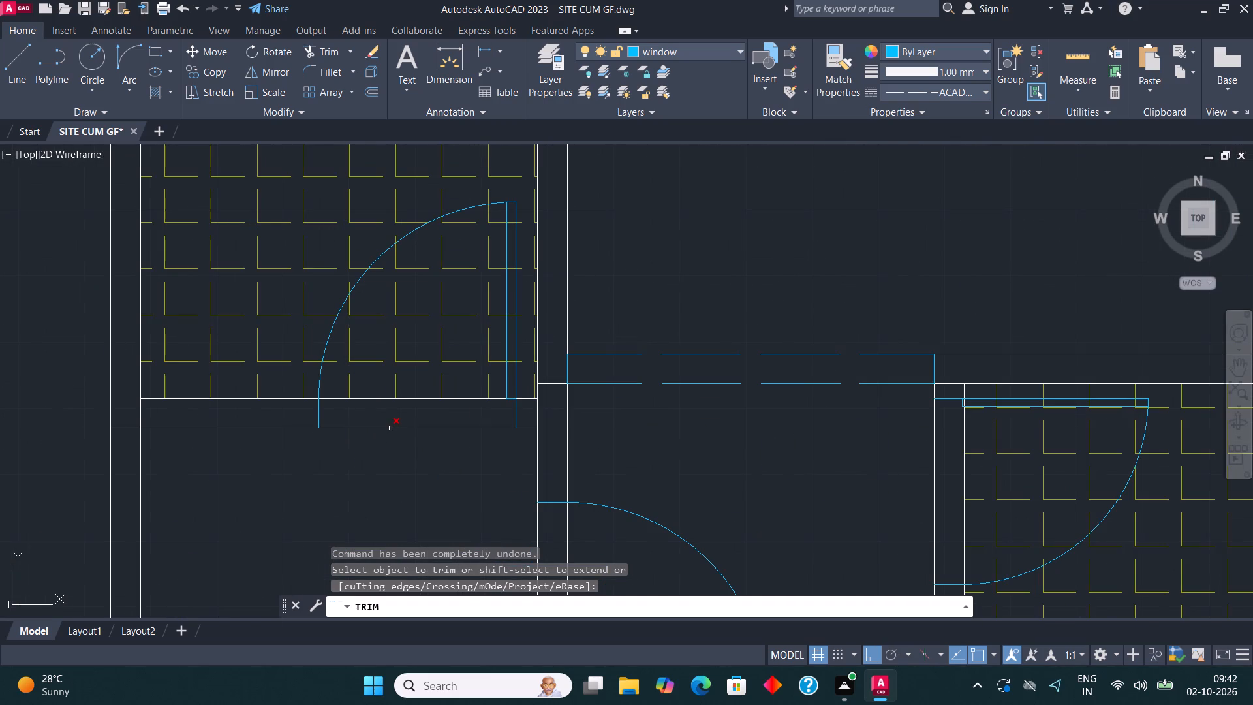
left_click(390, 428)
left_click(384, 398)
Trim the wall lines across the two door openings west of the WC: the small passage's east door and the southeast room's door.
scroll(432, 449, "down", 2)
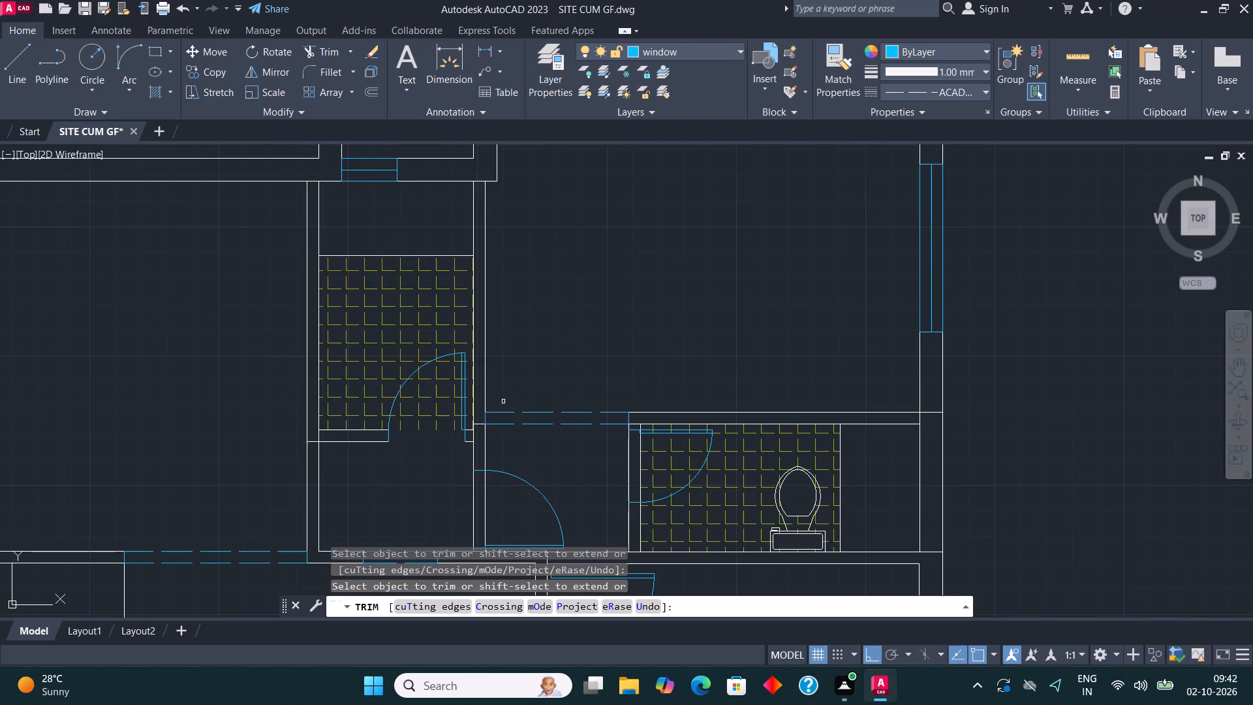
scroll(562, 315, "down", 1)
scroll(504, 446, "up", 1)
left_click(498, 445)
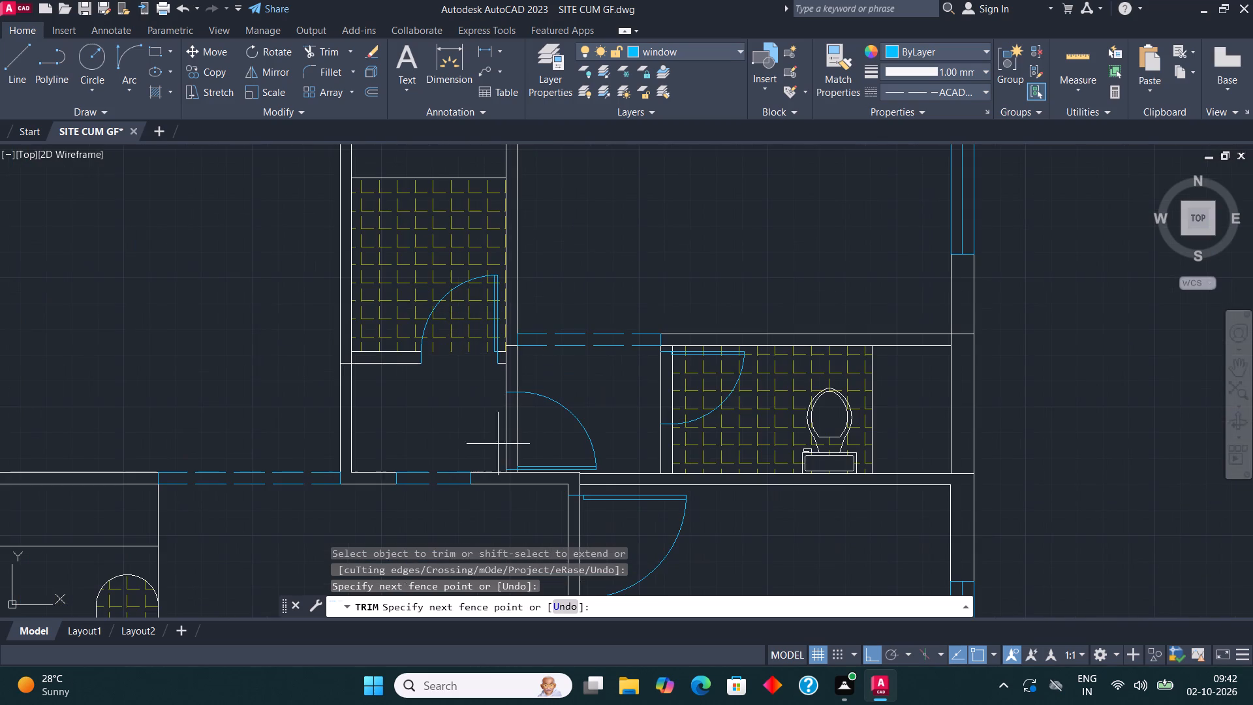
left_click(530, 434)
scroll(534, 351, "down", 1)
scroll(567, 466, "up", 1)
left_click_drag(576, 471, 564, 470)
left_click(463, 470)
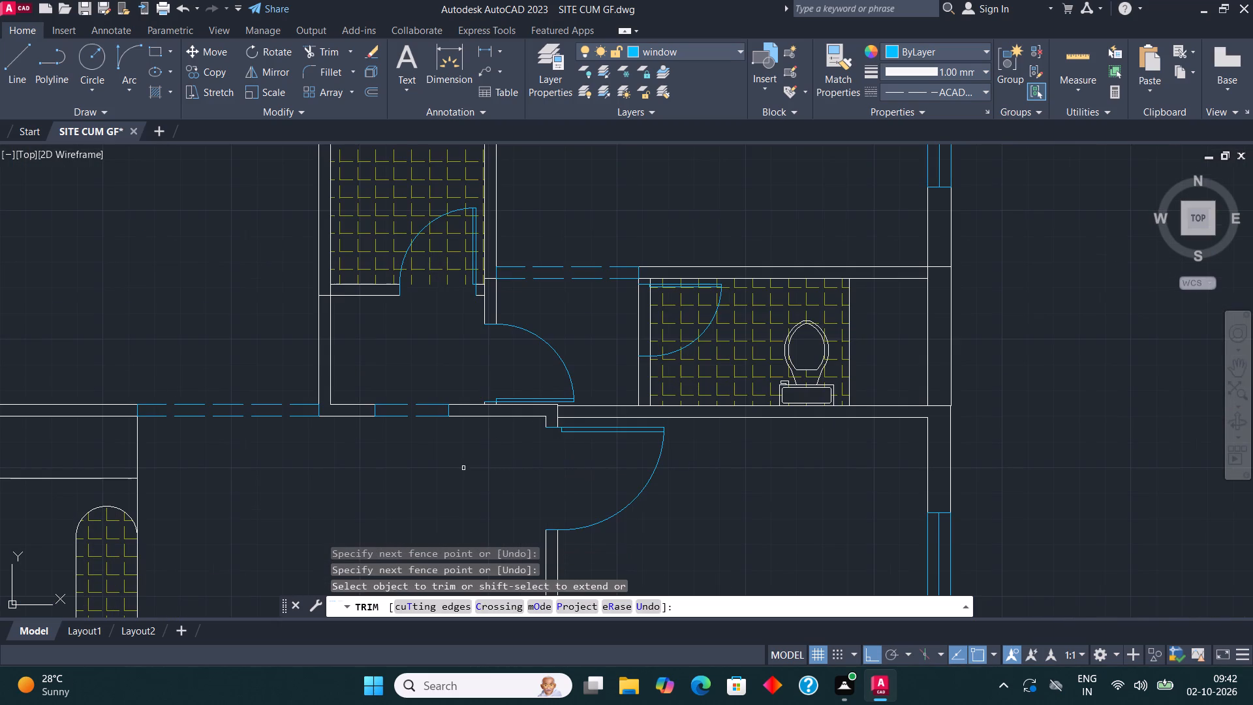
Trim both partition wall lines across the east door opening of the room south of the entry space.
scroll(602, 356, "down", 3)
scroll(405, 349, "up", 2)
left_click(510, 367)
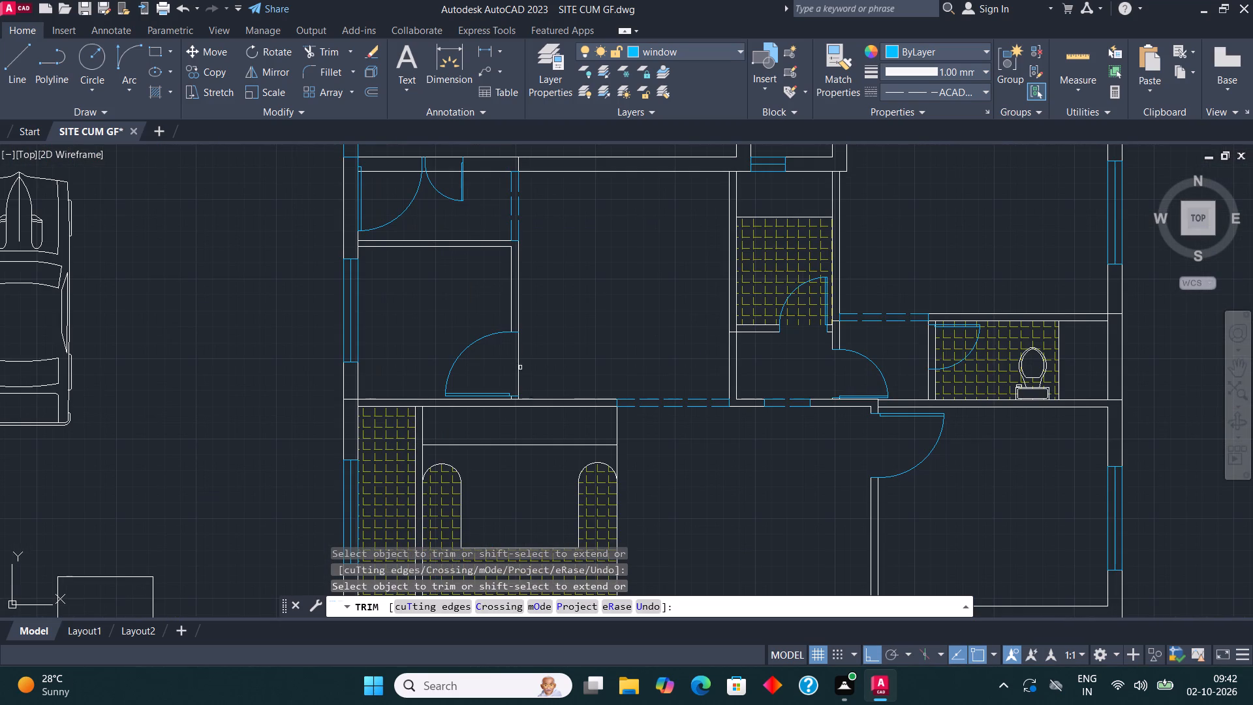
left_click(518, 368)
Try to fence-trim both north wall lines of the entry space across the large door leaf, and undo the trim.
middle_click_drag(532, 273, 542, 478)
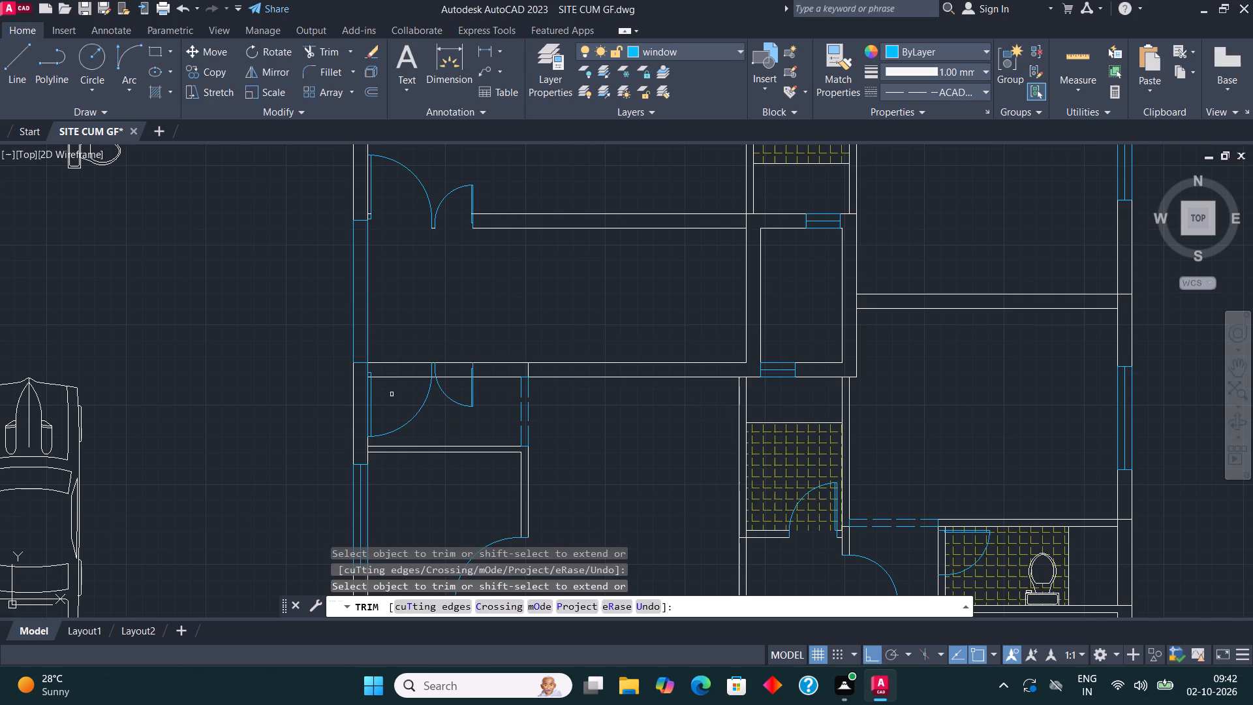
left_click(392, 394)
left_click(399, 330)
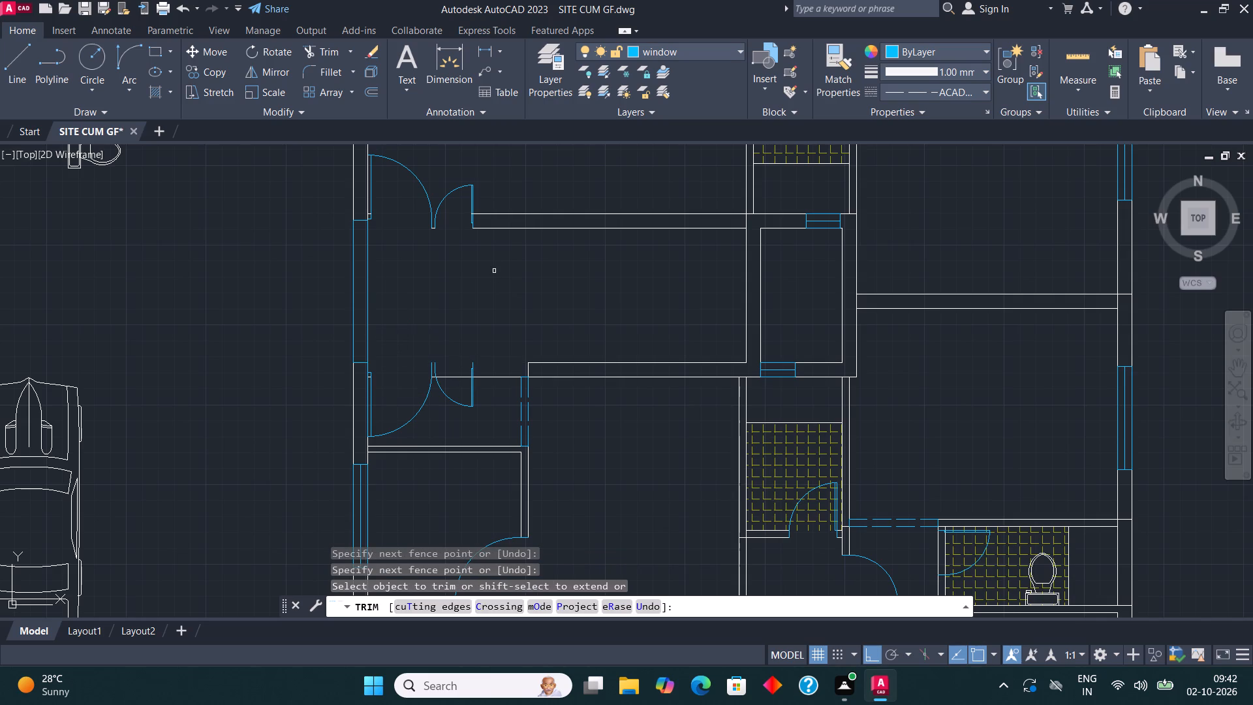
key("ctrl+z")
Trim the south face line of the entry space's north wall across both door leaves and the short piece between them.
scroll(452, 386, "down", 2)
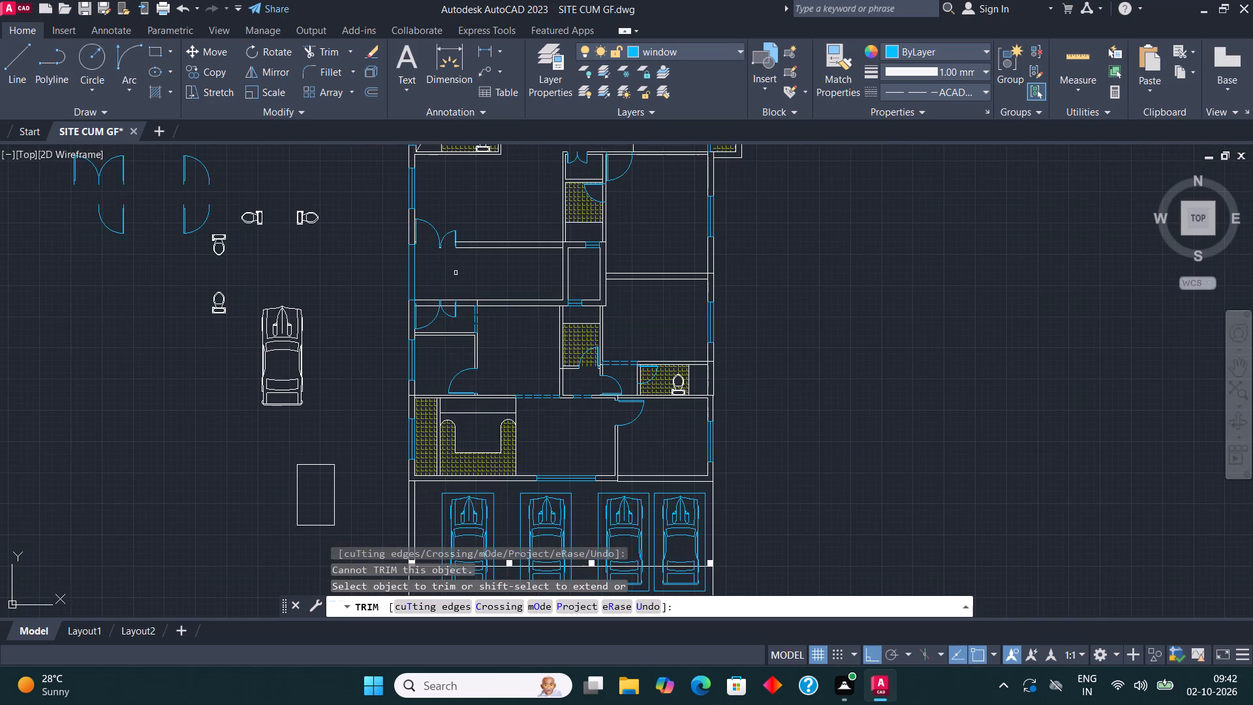
middle_click_drag(456, 290, 448, 365)
scroll(425, 375, "up", 3)
left_click(416, 394)
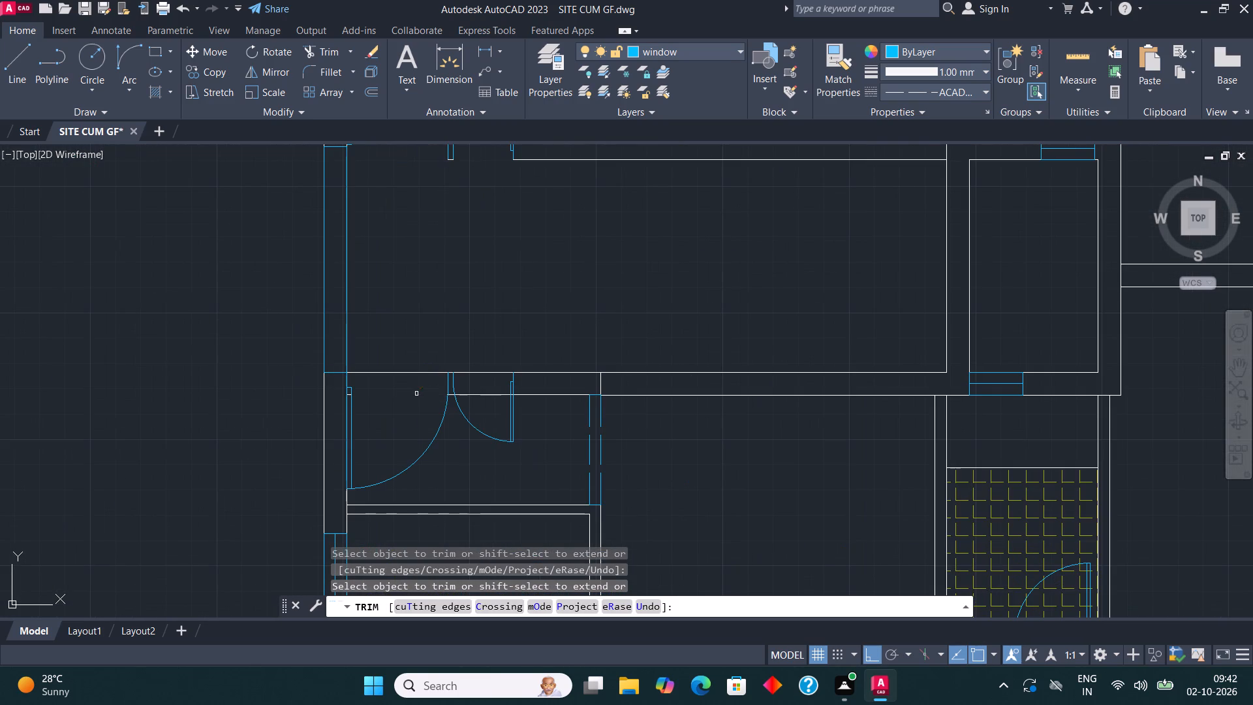
left_click(418, 373)
key("ctrl+z")
left_click(471, 396)
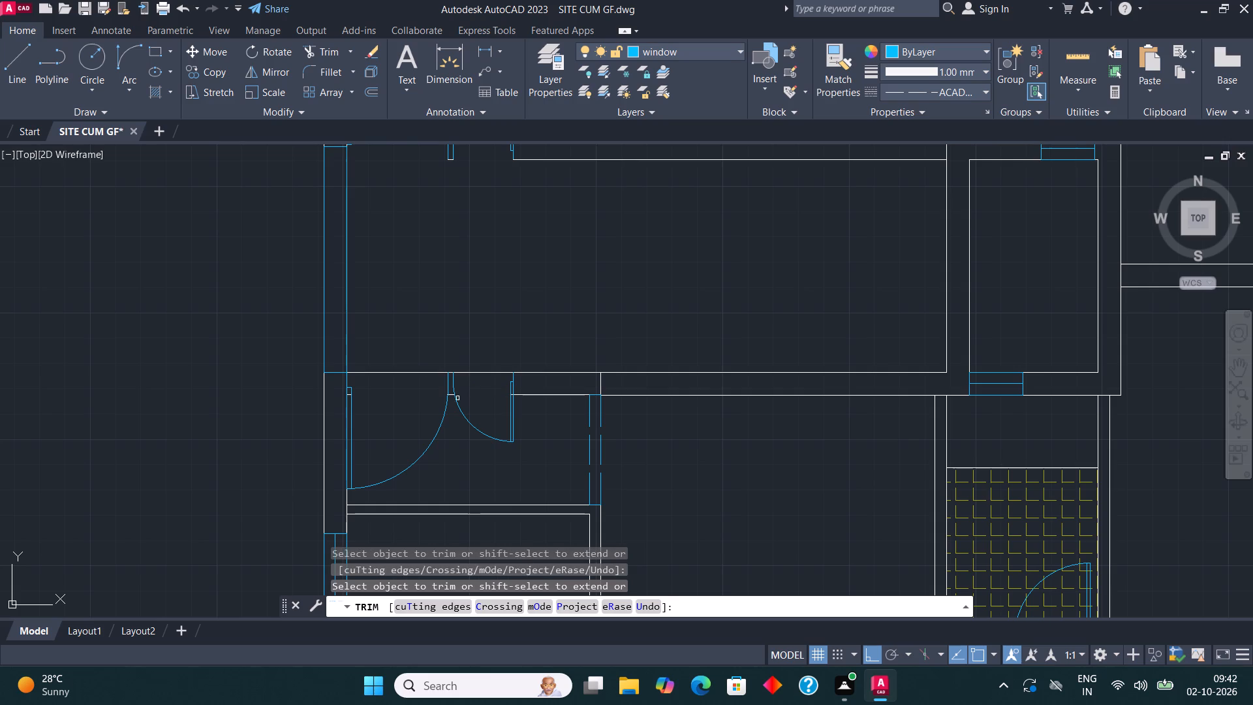
scroll(454, 394, "up", 2)
left_click(442, 399)
scroll(441, 410, "down", 4)
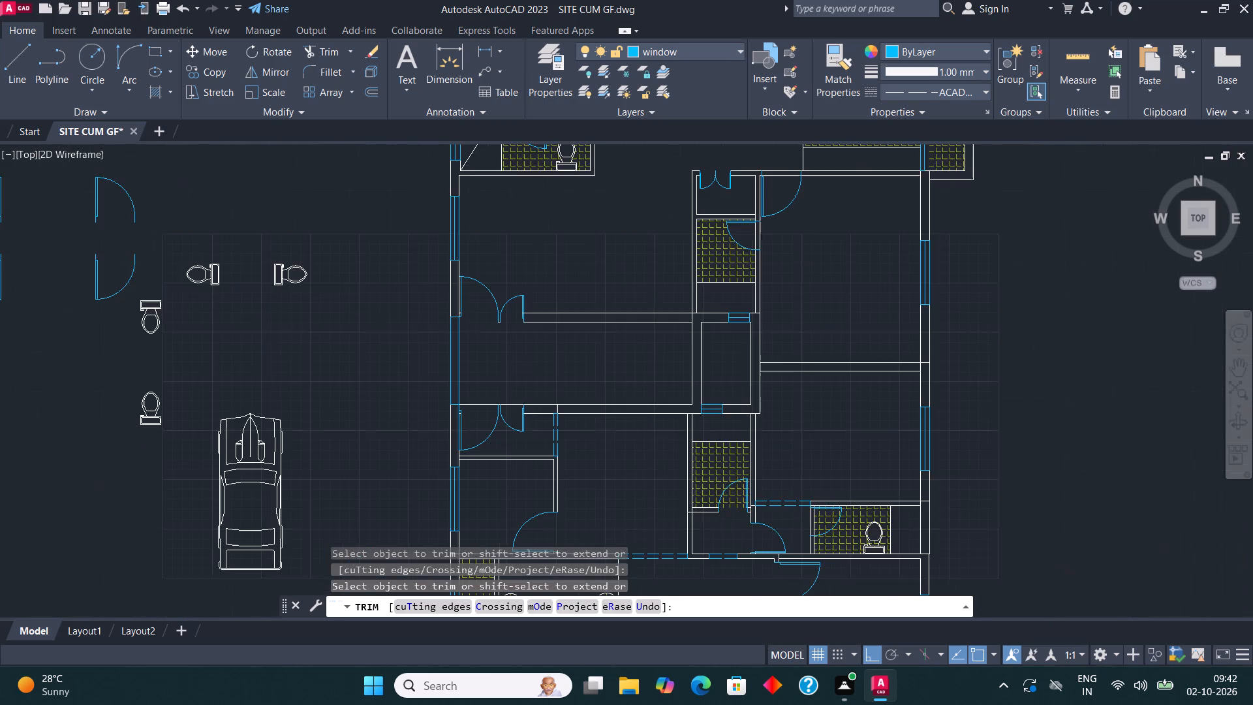
scroll(536, 422, "up", 3)
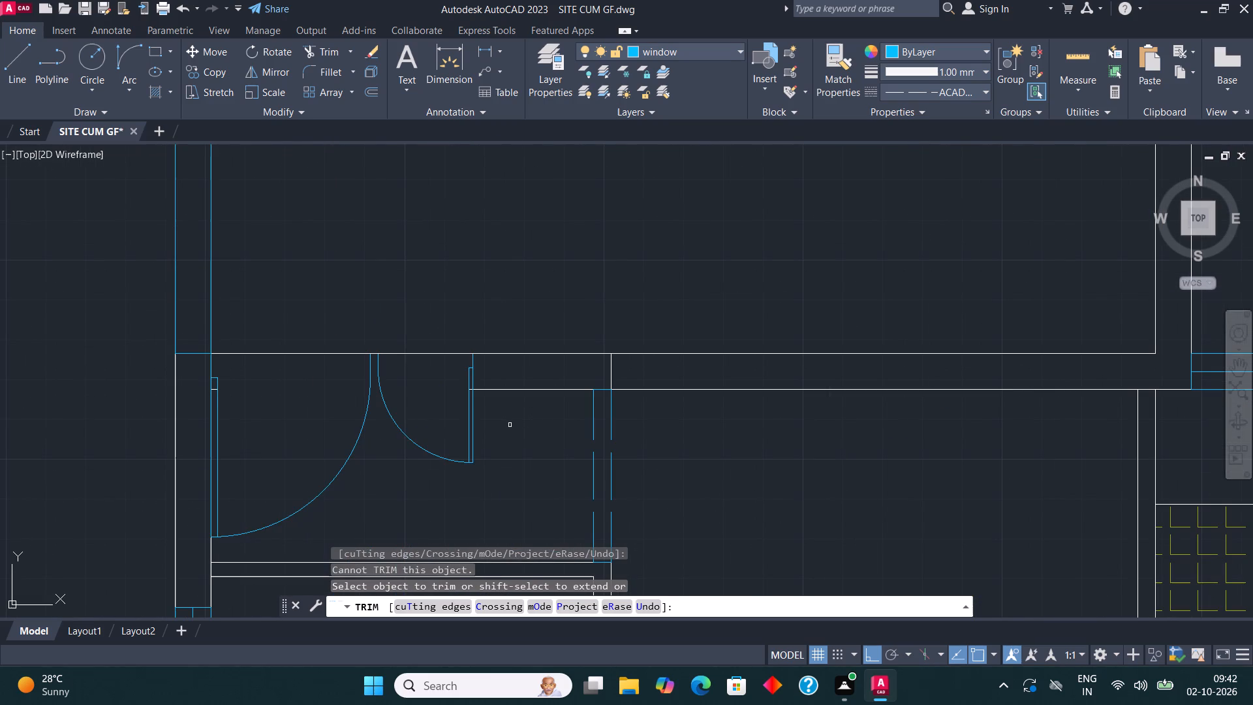
key("Escape")
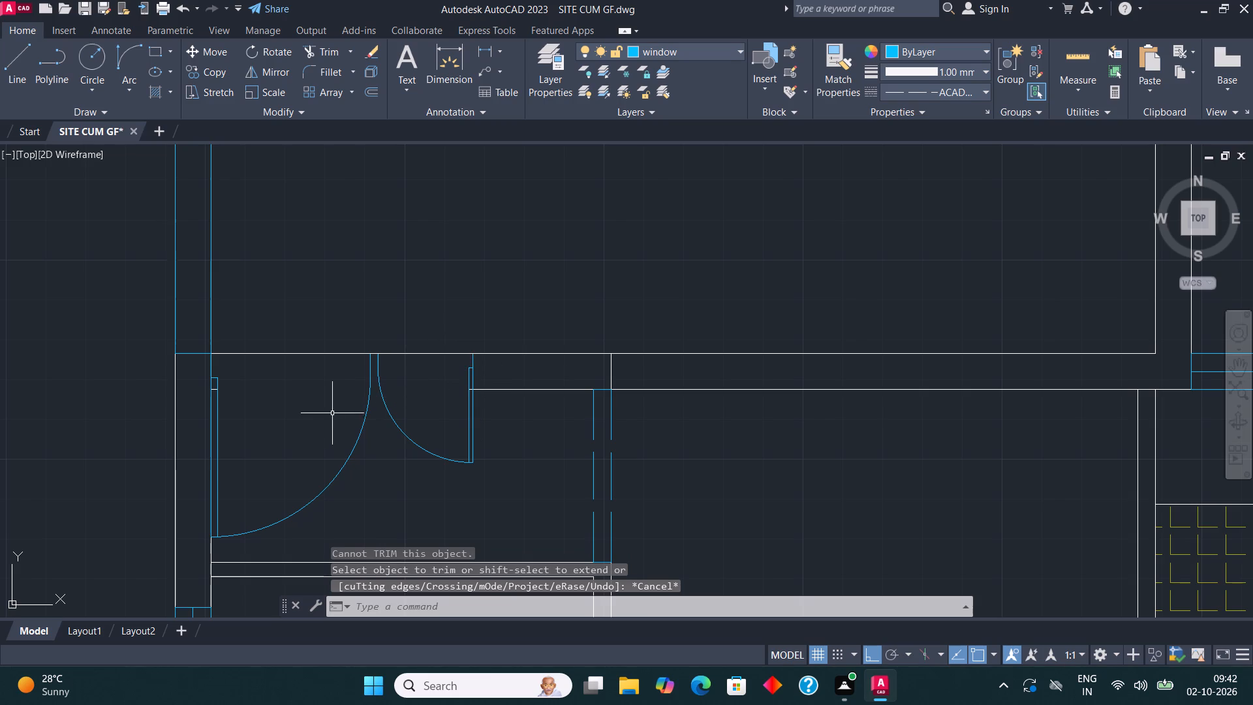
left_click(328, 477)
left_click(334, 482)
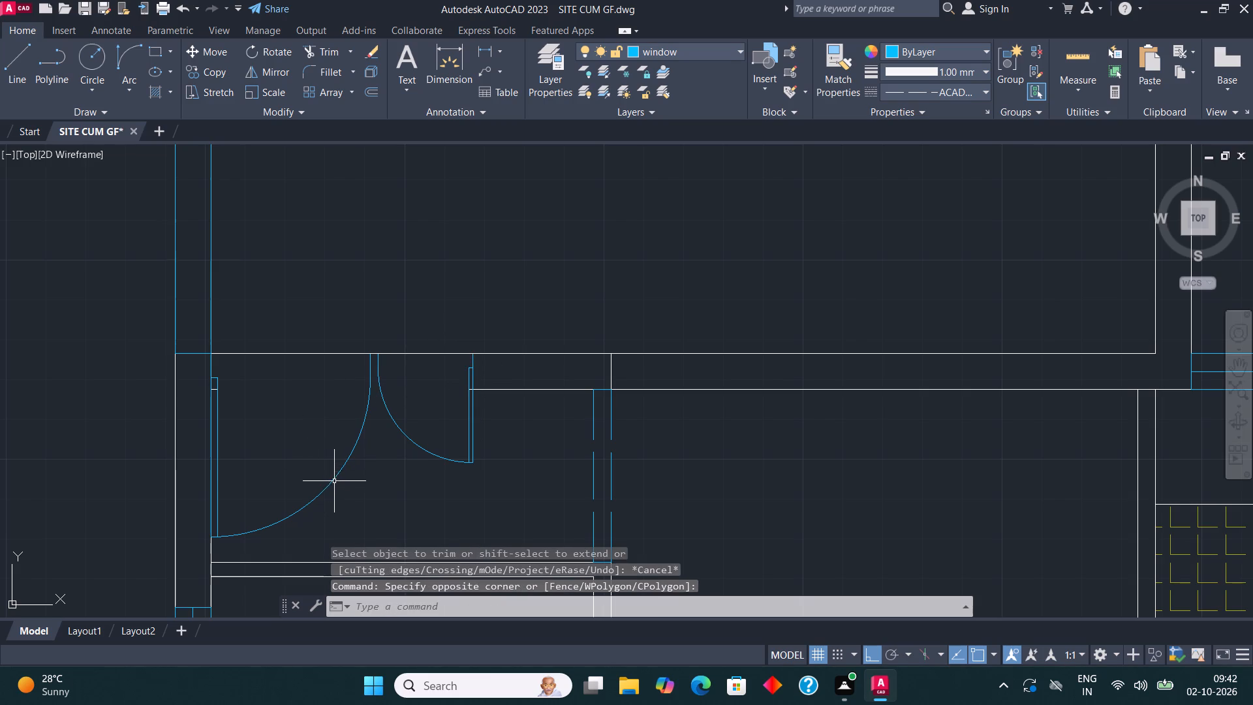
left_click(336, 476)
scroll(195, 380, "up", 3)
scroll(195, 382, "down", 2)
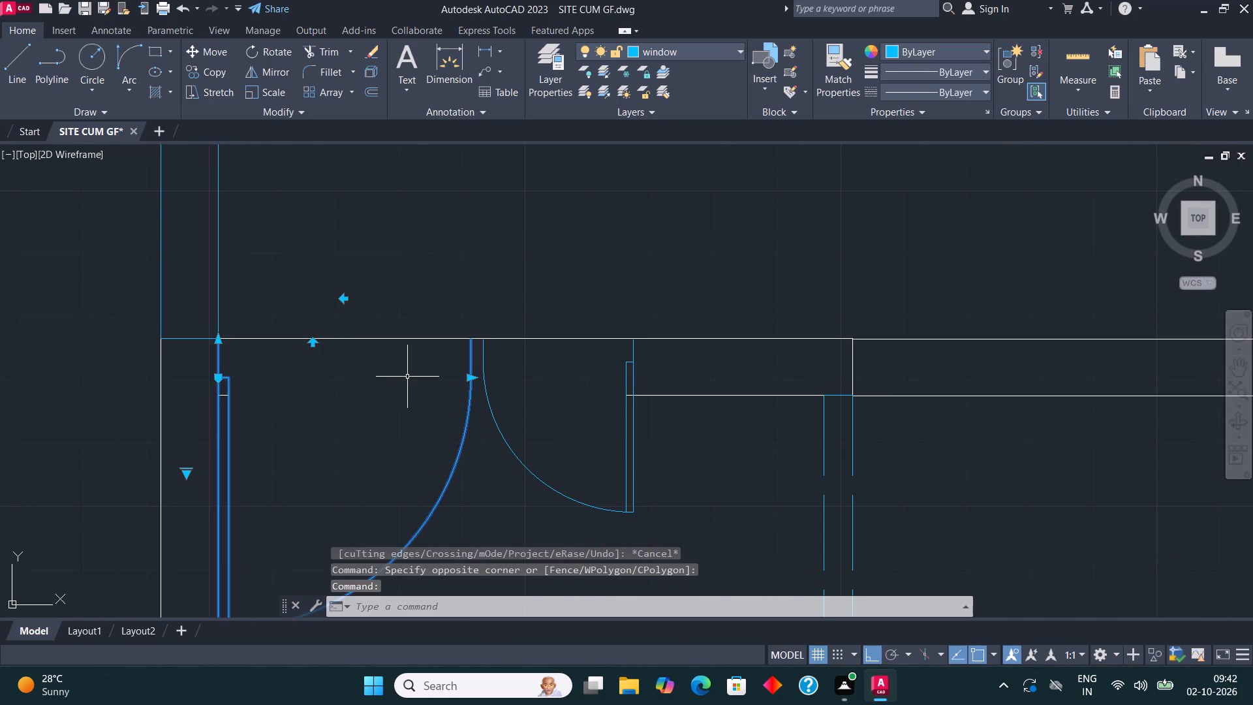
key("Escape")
Trim the remaining wall line at the entry space's double door.
left_click(314, 51)
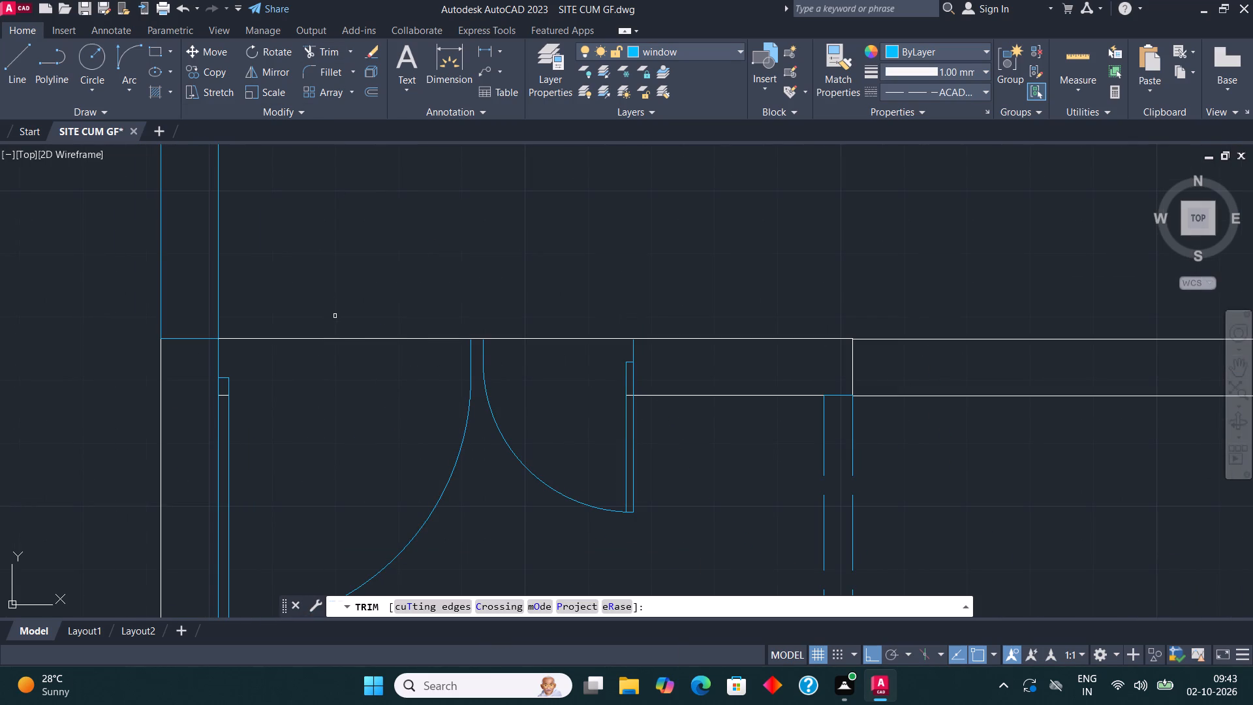